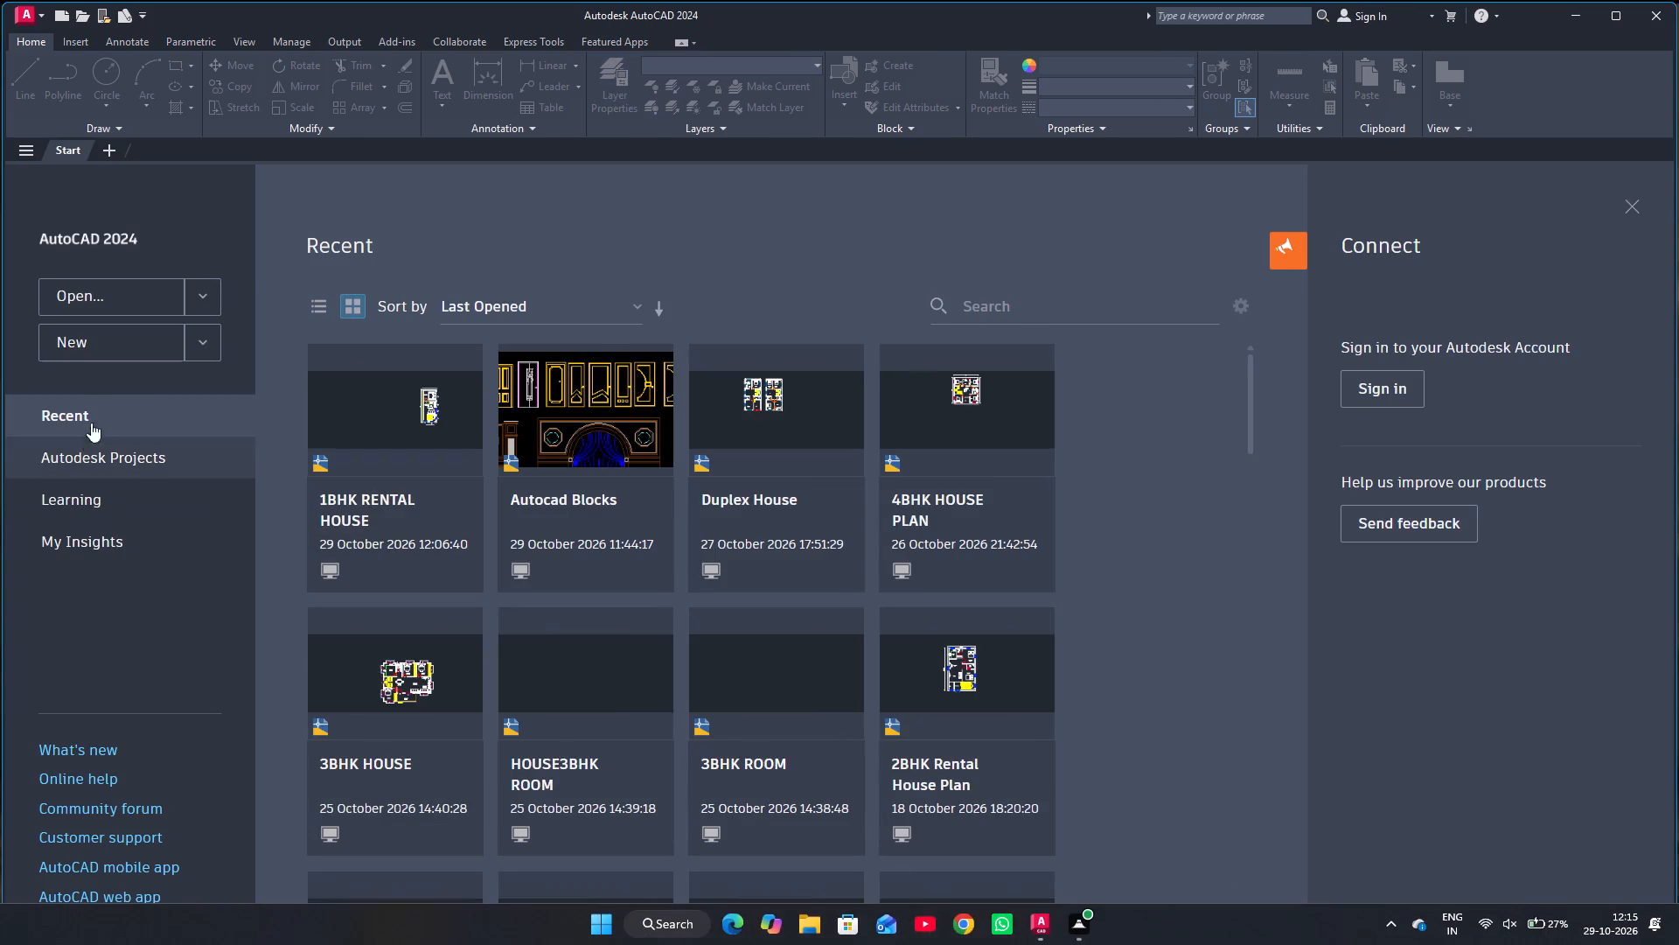
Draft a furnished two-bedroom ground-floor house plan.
Create a new blank drawing.
click(99, 353)
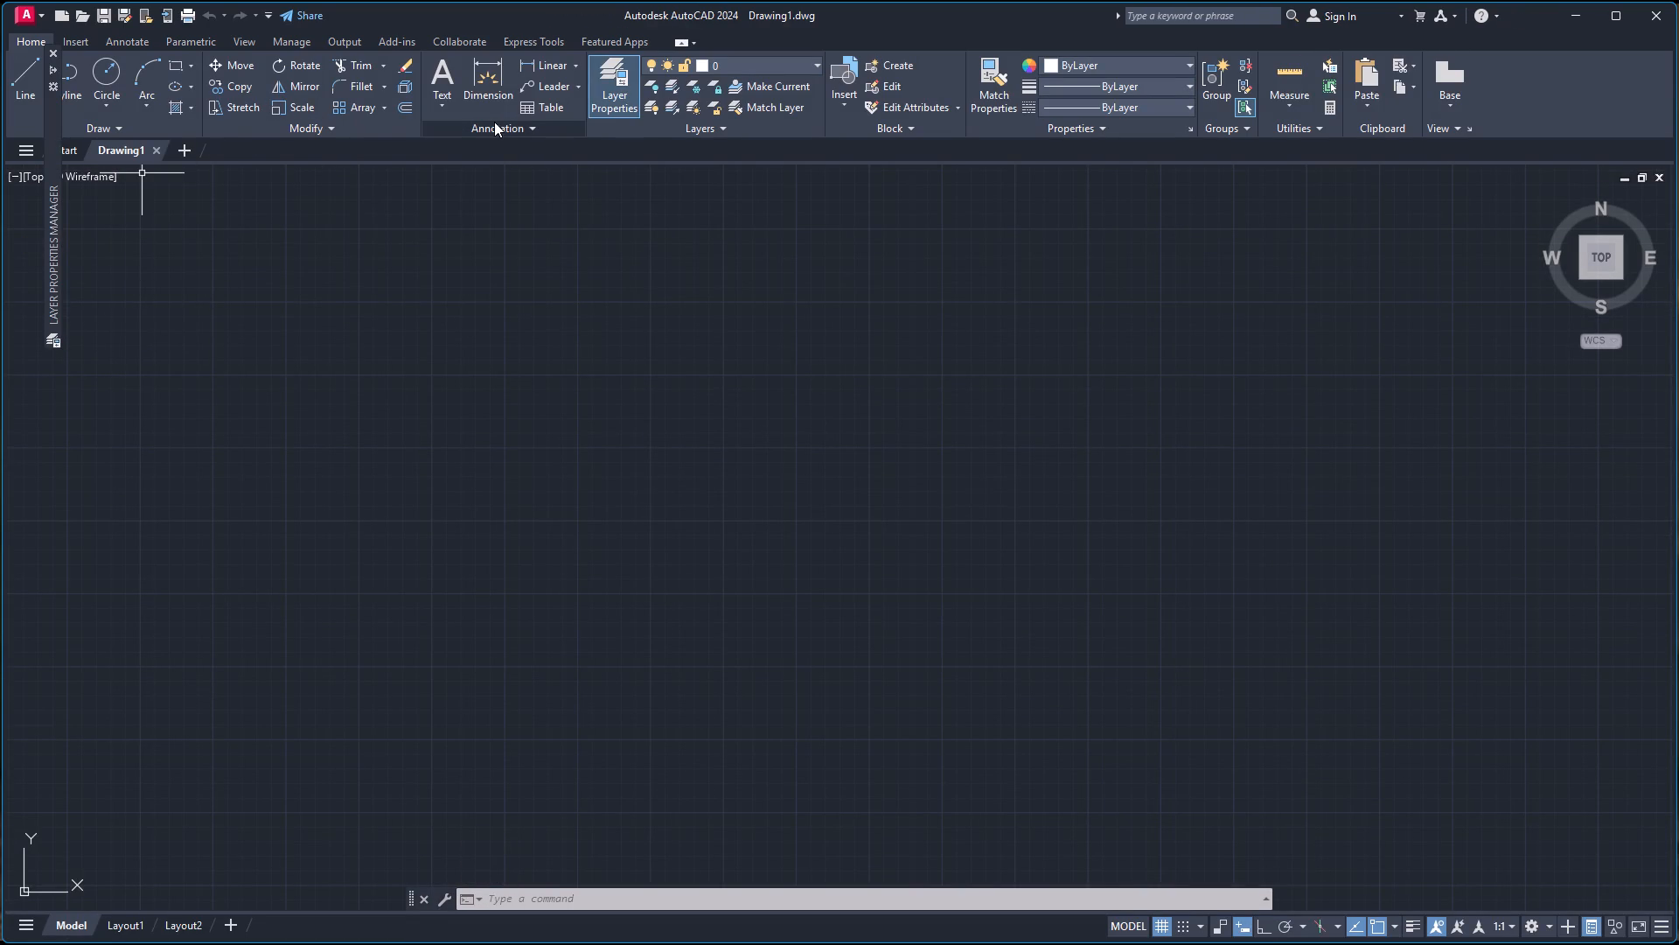
Start saving the drawing and choose folder 2 inside New Projects, under FUJI Files on drive D, as its location.
key(ctrl+s)
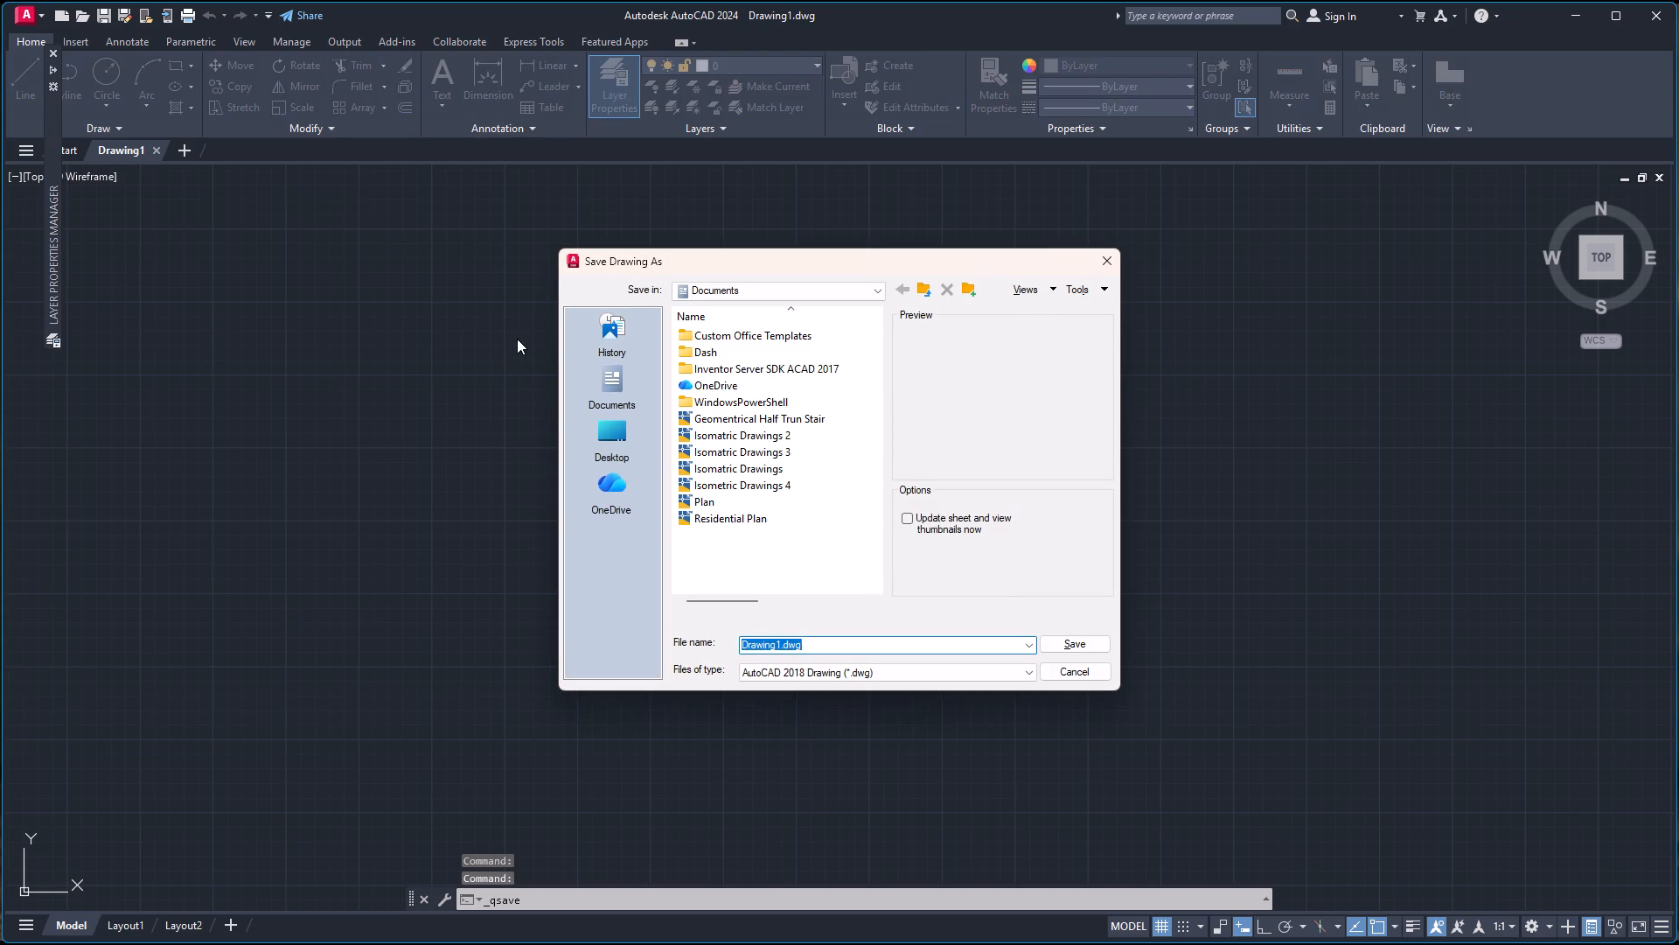
click(619, 437)
scroll(833, 451, down, 2)
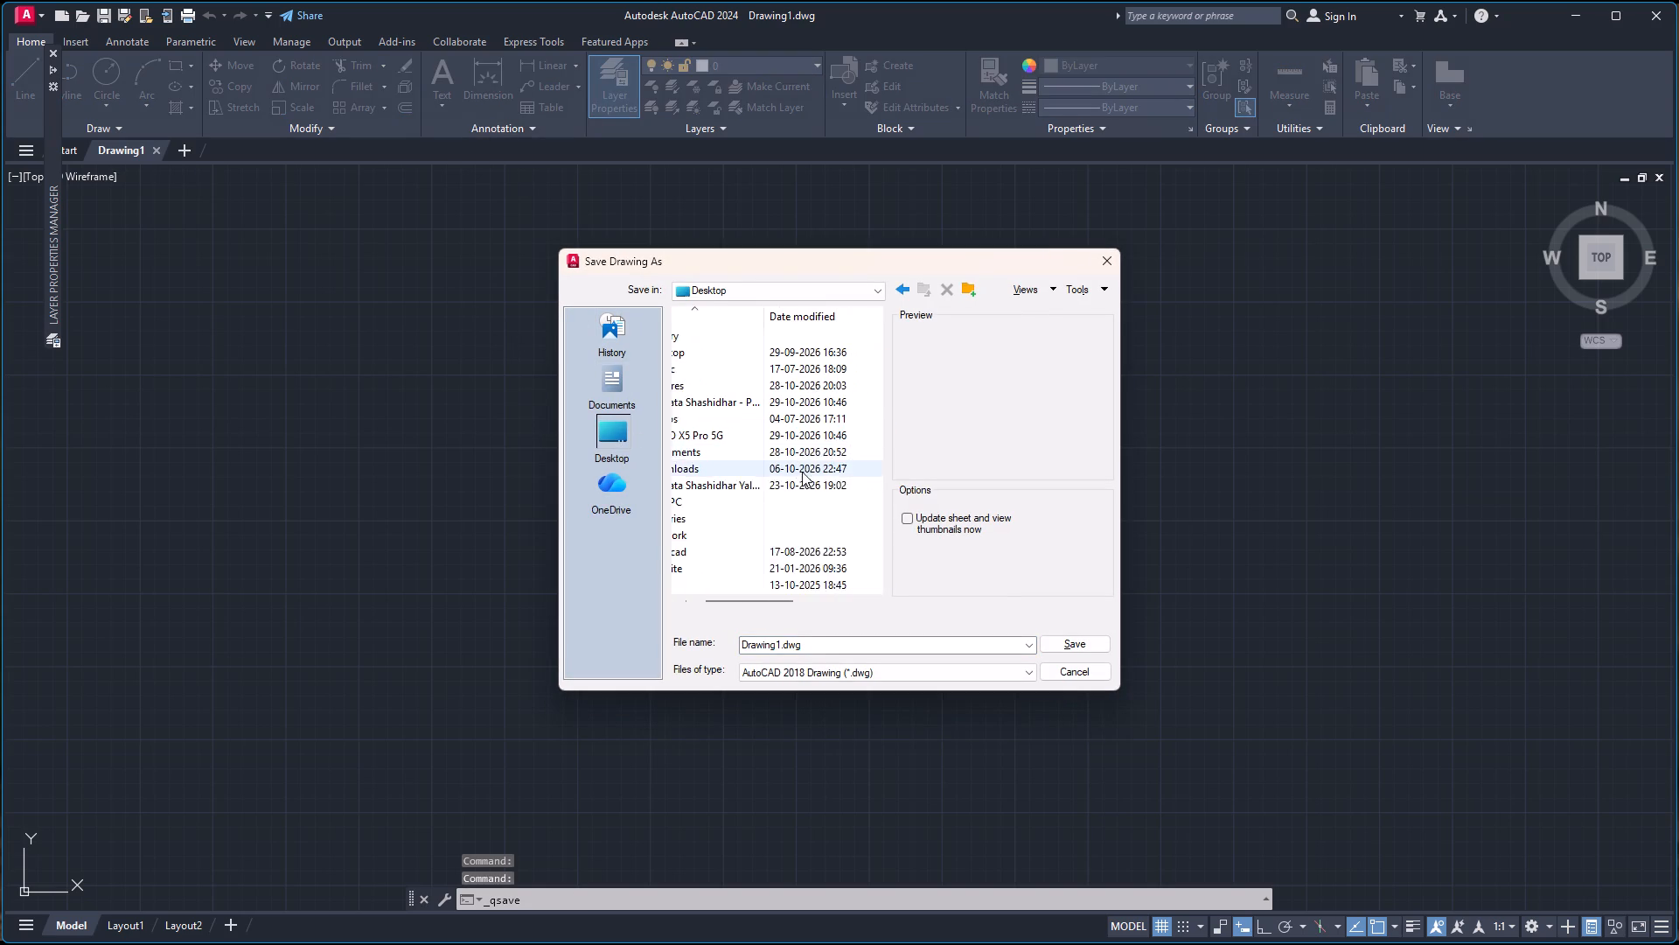
scroll(802, 472, down, 2)
scroll(799, 474, up, 5)
double_click(741, 582)
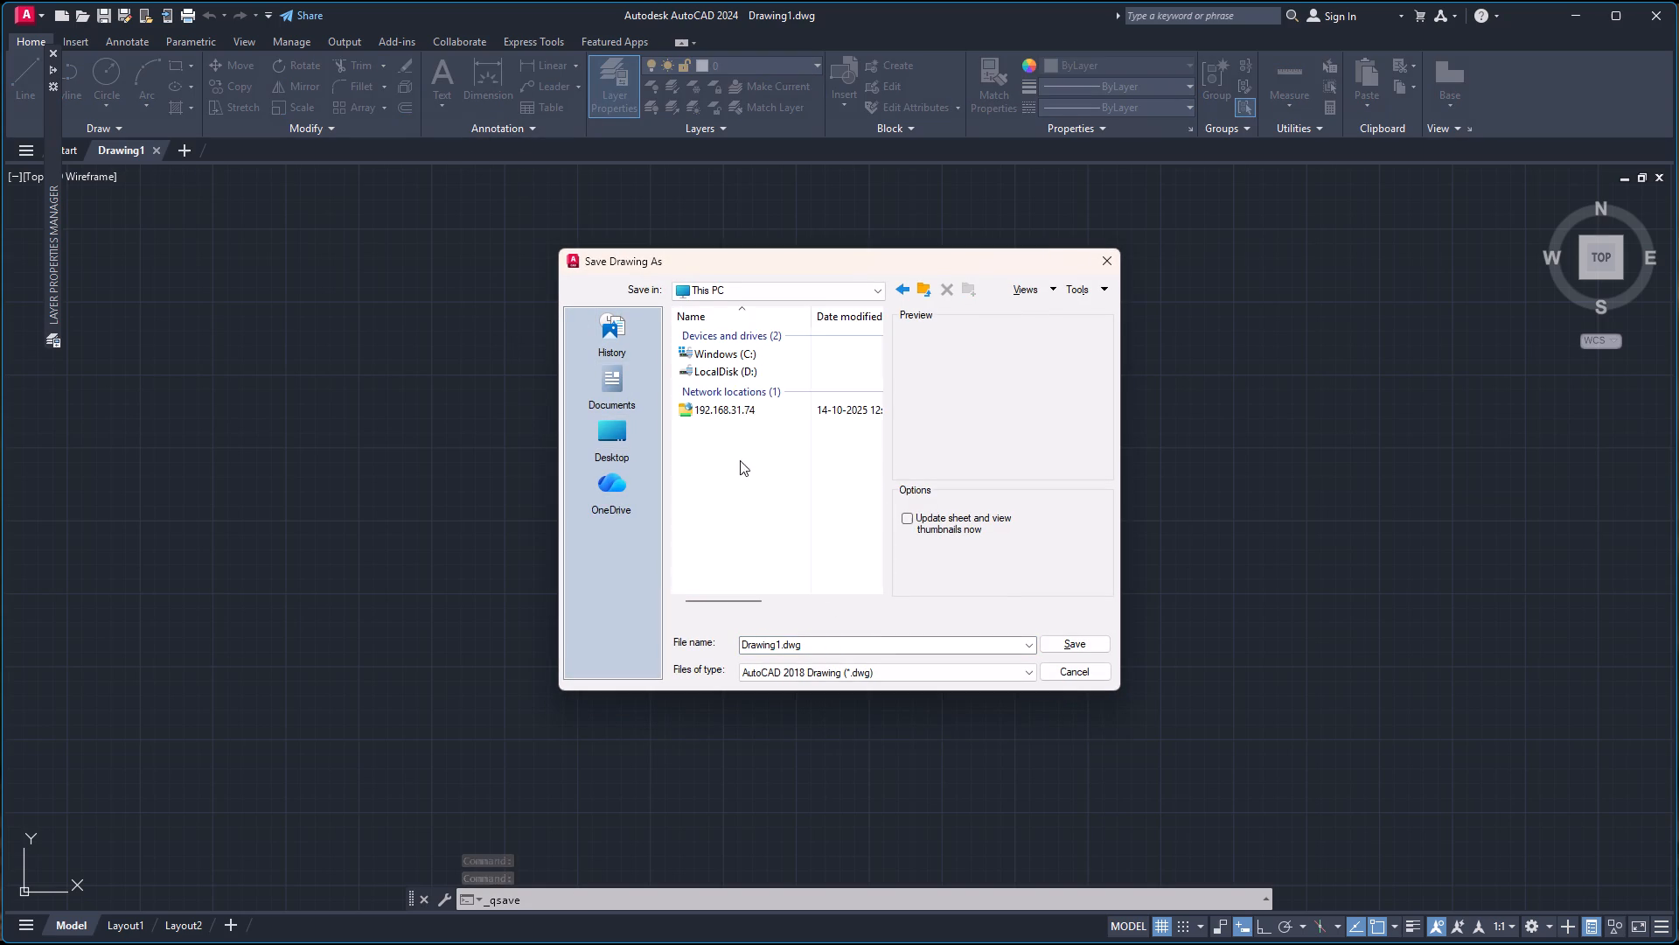
double_click(756, 377)
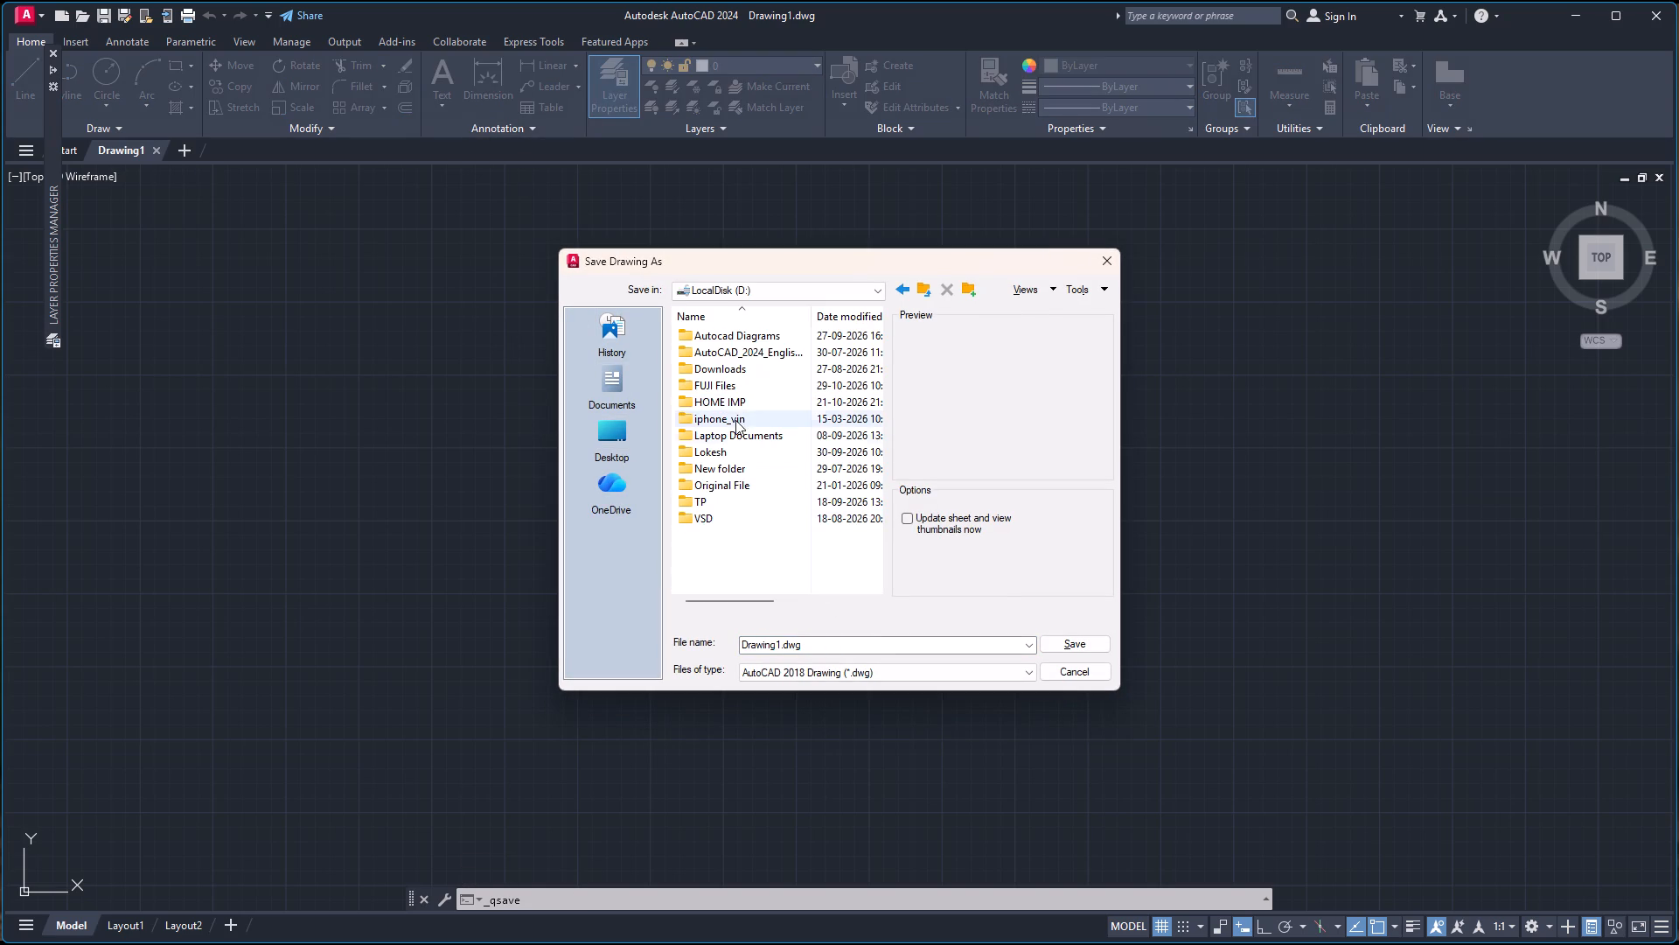
double_click(751, 381)
scroll(726, 536, down, 6)
double_click(721, 567)
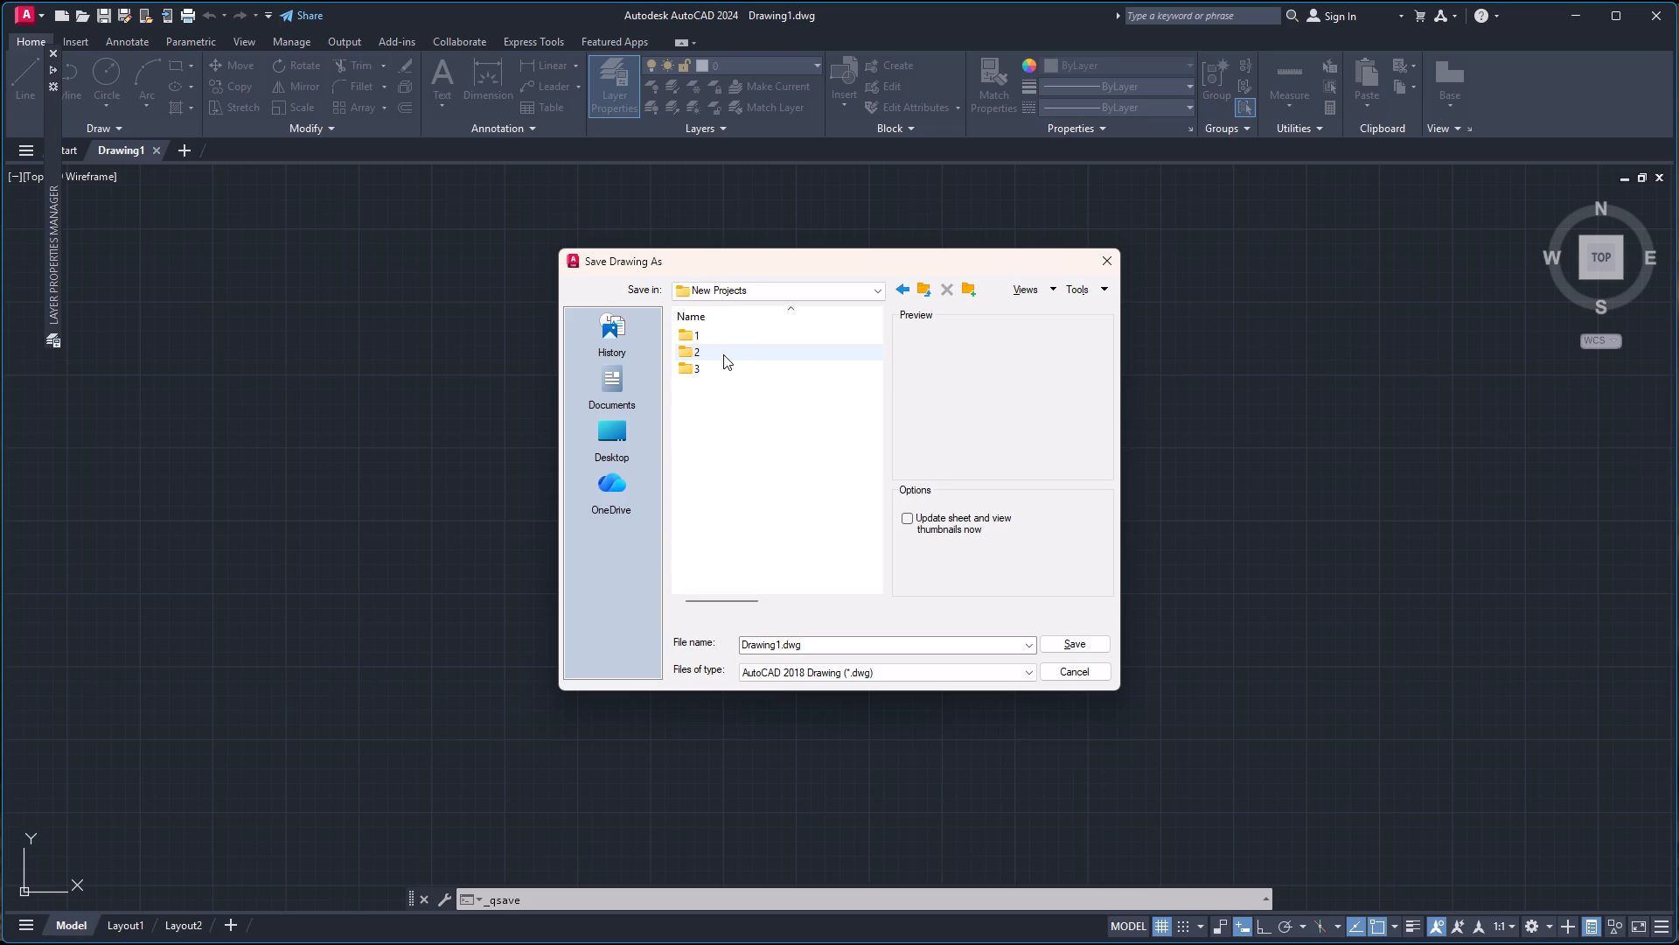
double_click(723, 353)
Name the drawing file 2NHK HOUSE and save it.
click(835, 646)
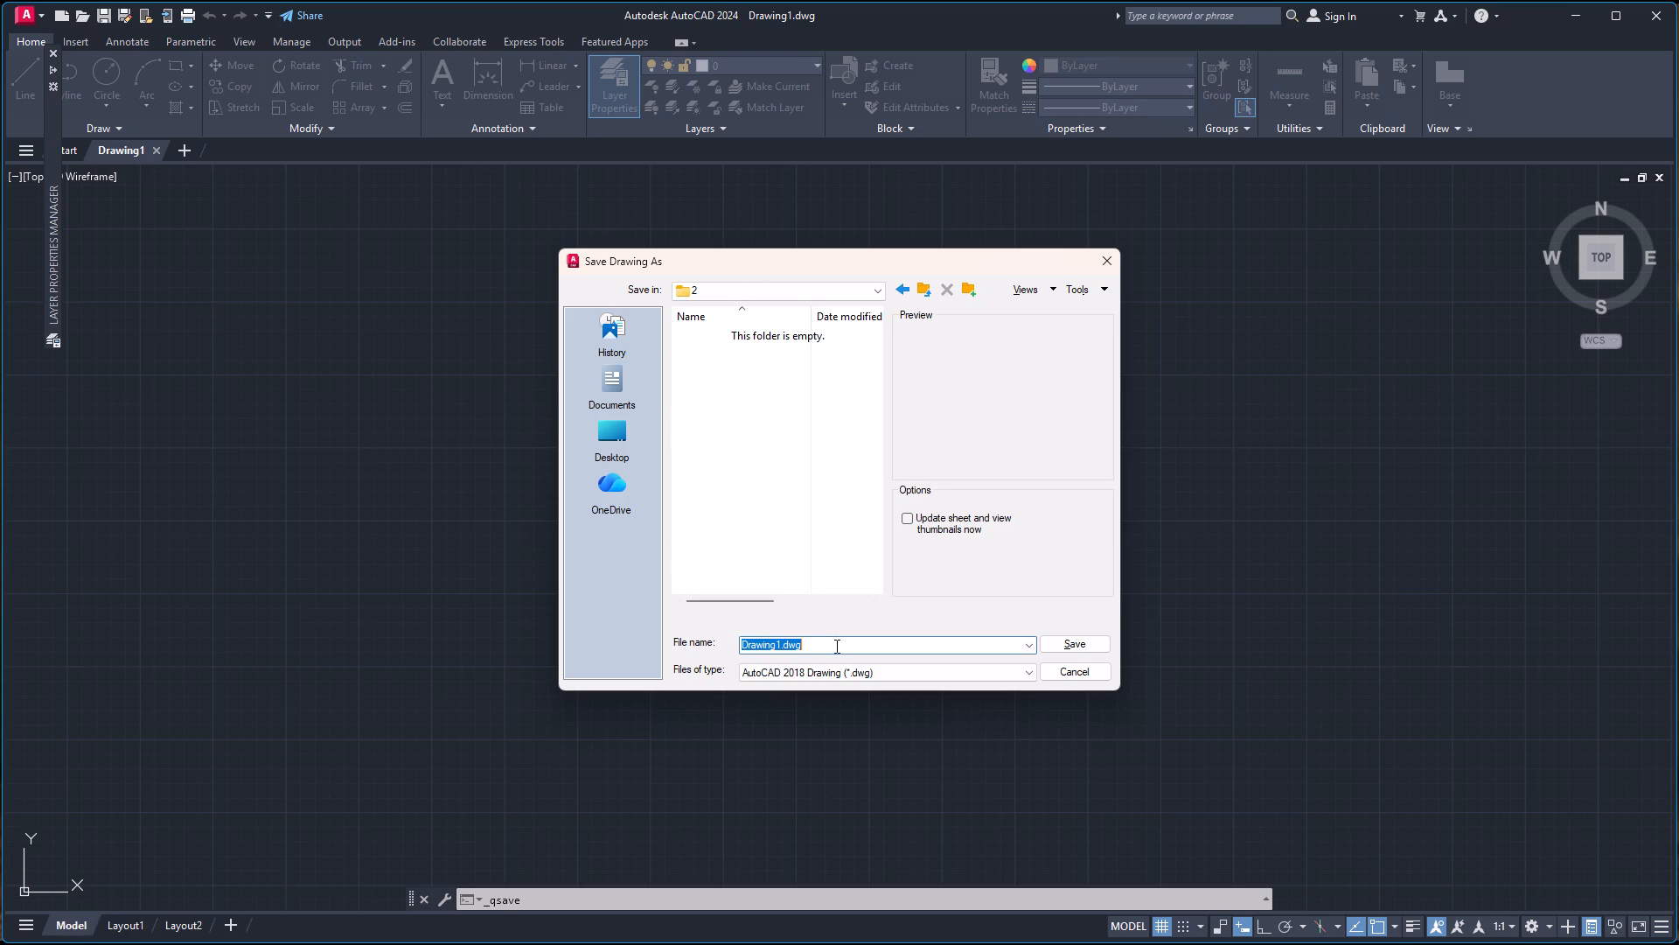
key(2)
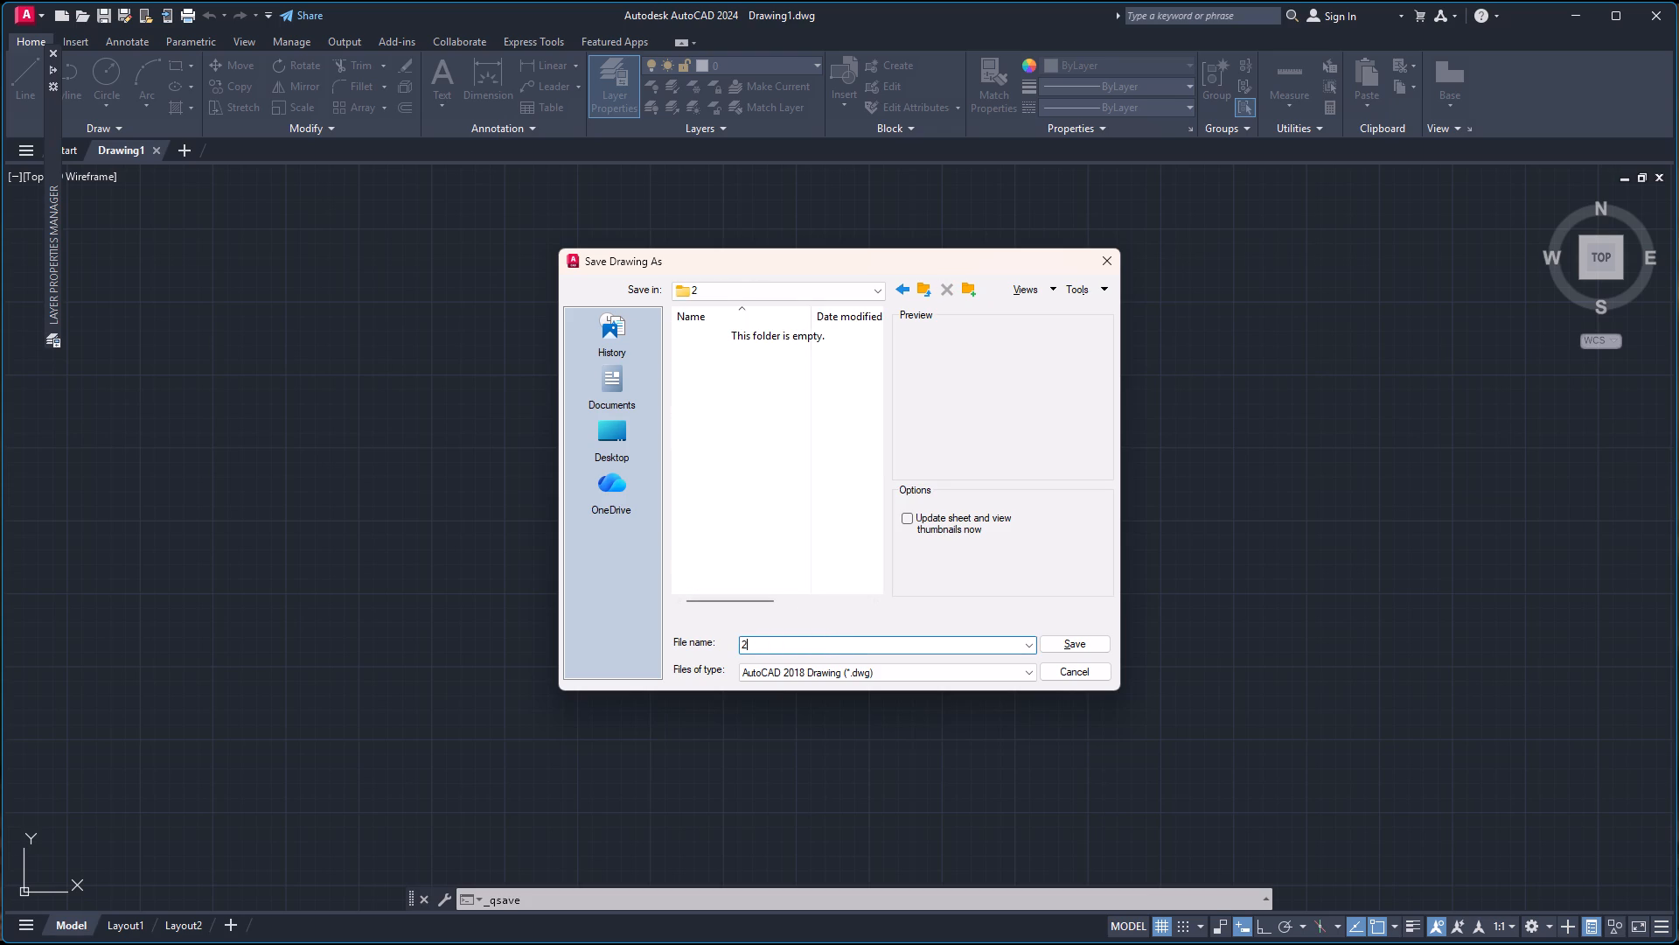
text(NHK)
key(space)
text(HOUSE)
key(Return)
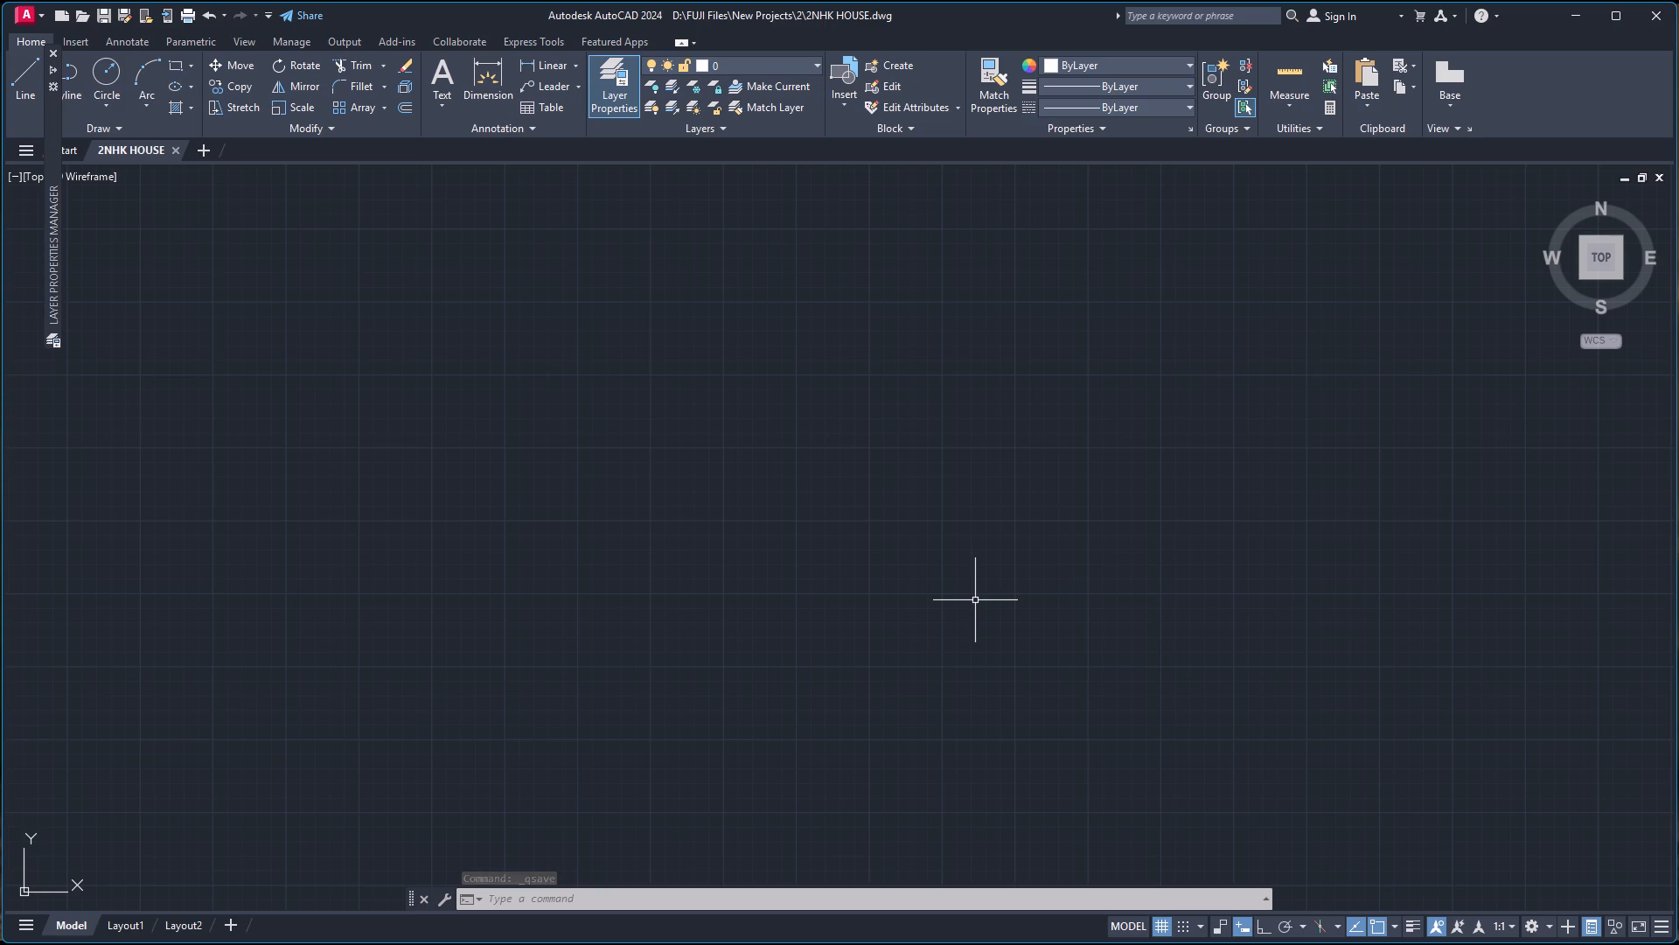
Configure the drawing units to Architectural length with 0'-0 1/2" precision and an insertion scale in inches.
text(UN)
key(Return)
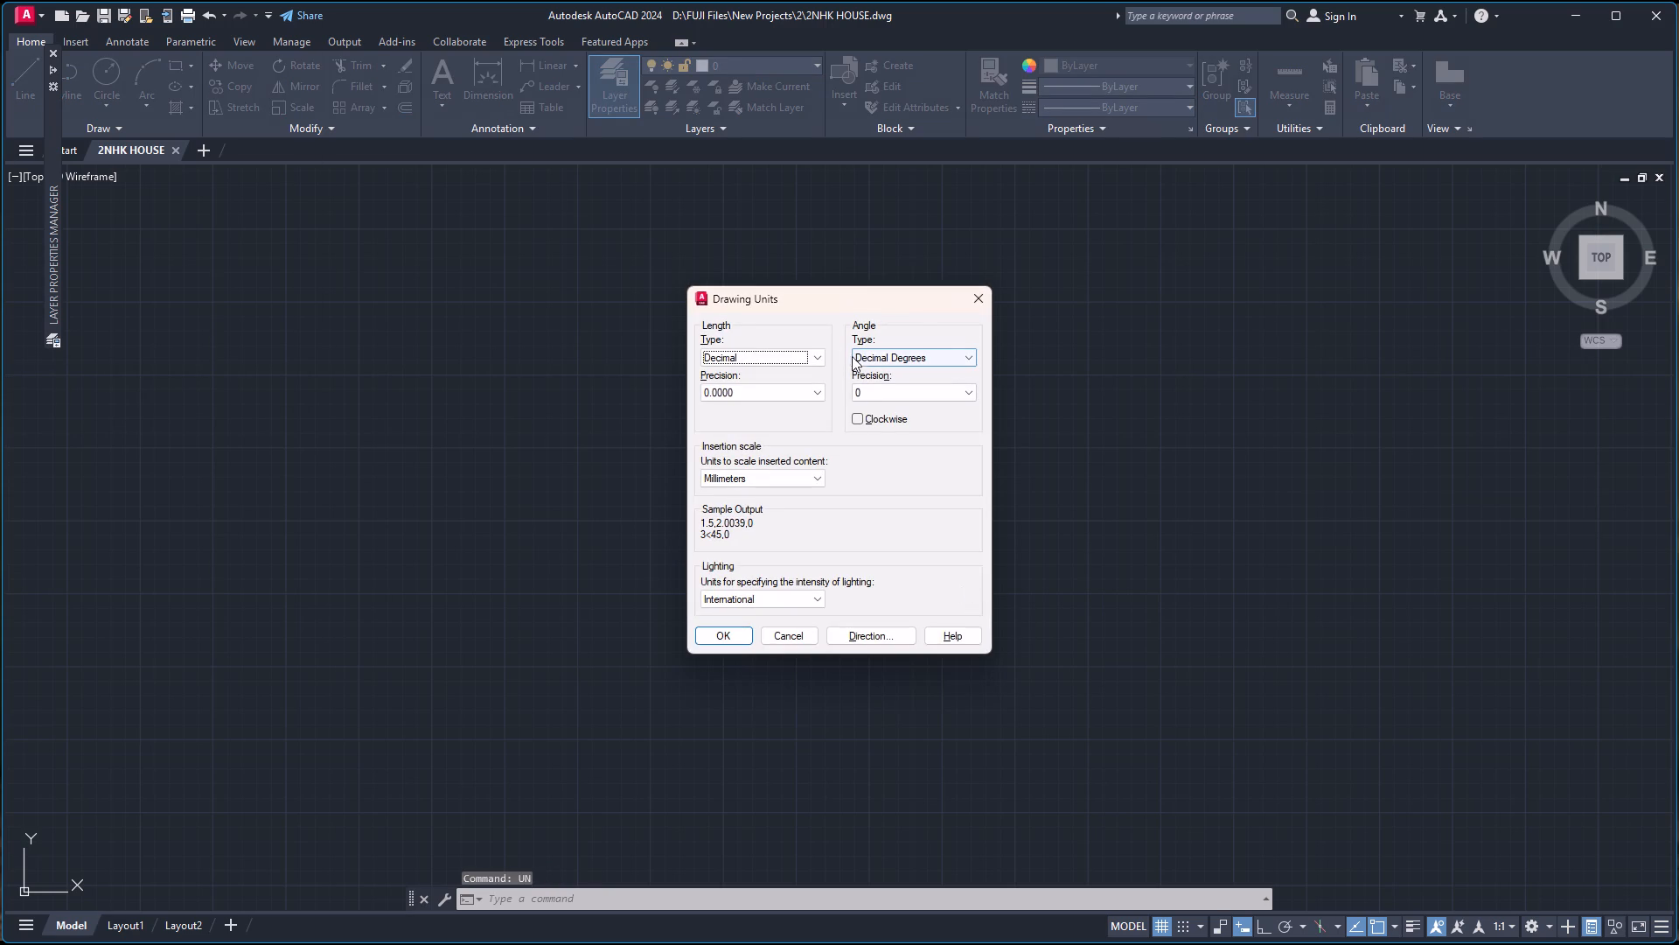
click(812, 355)
click(812, 376)
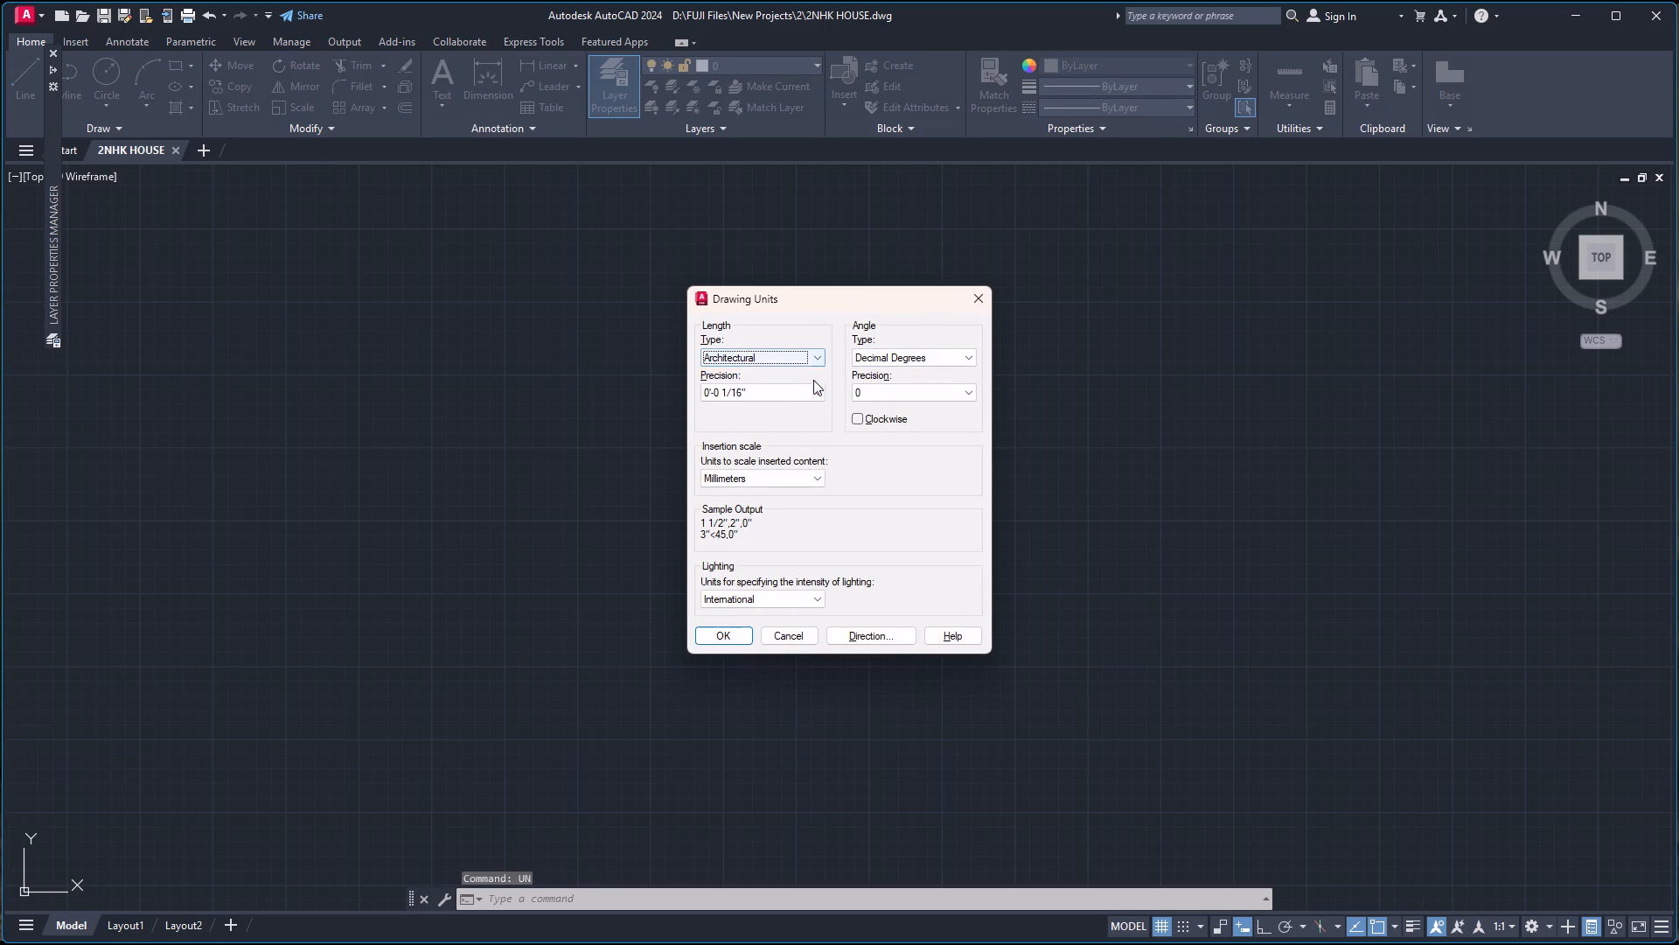
click(807, 392)
click(766, 424)
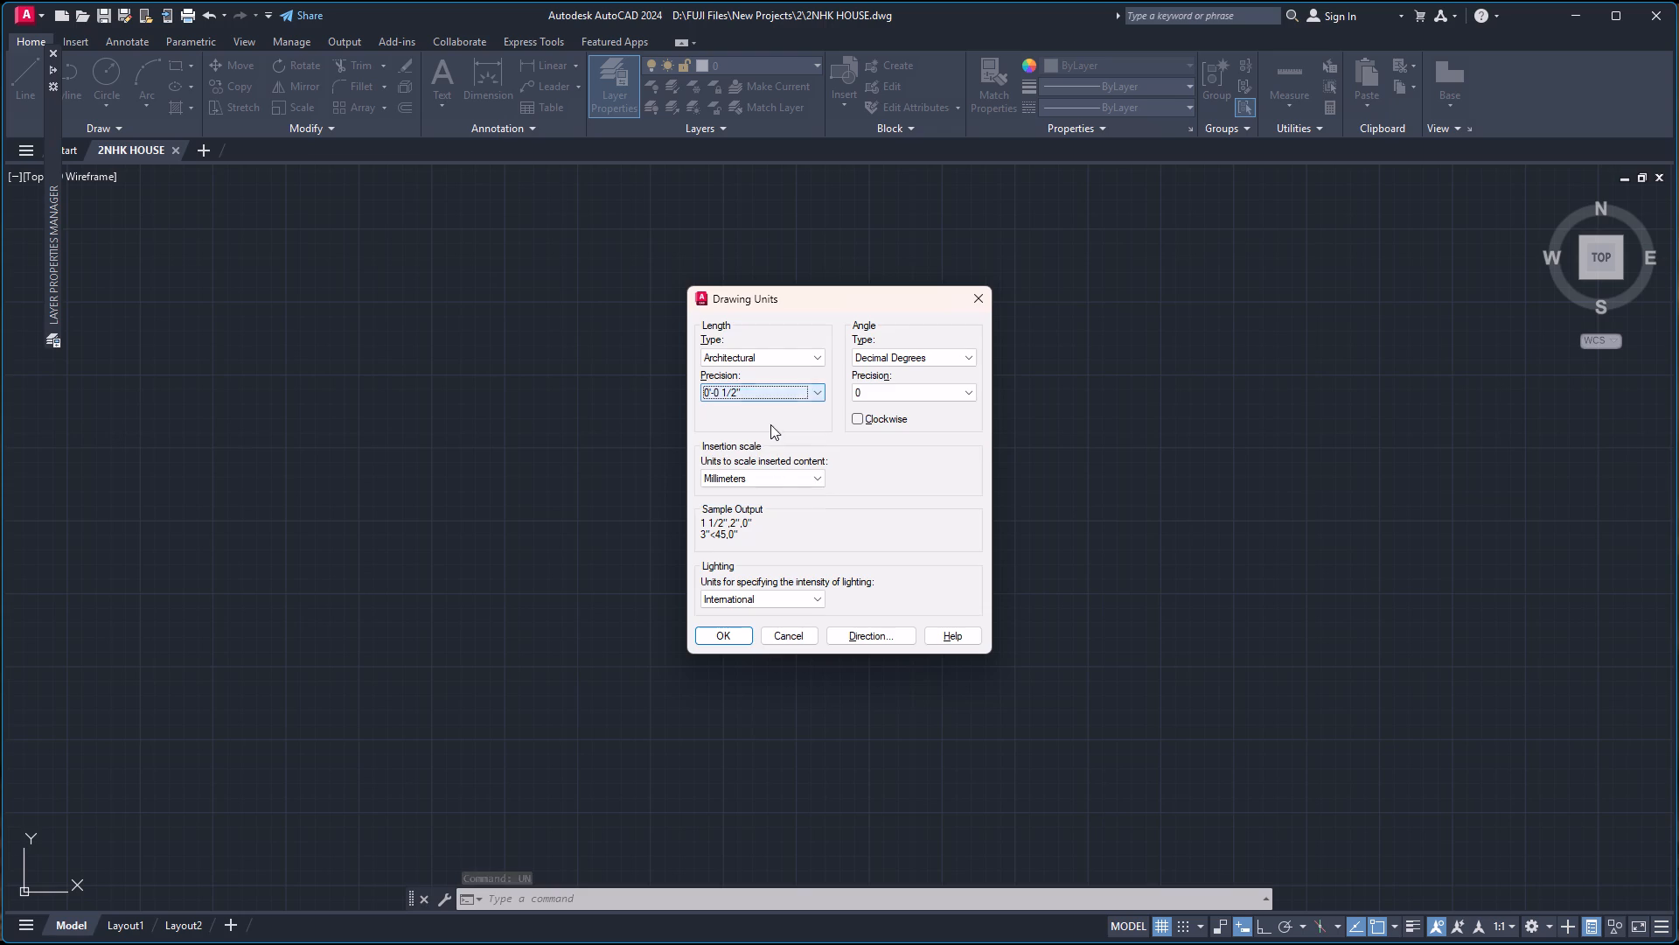
click(784, 477)
click(750, 503)
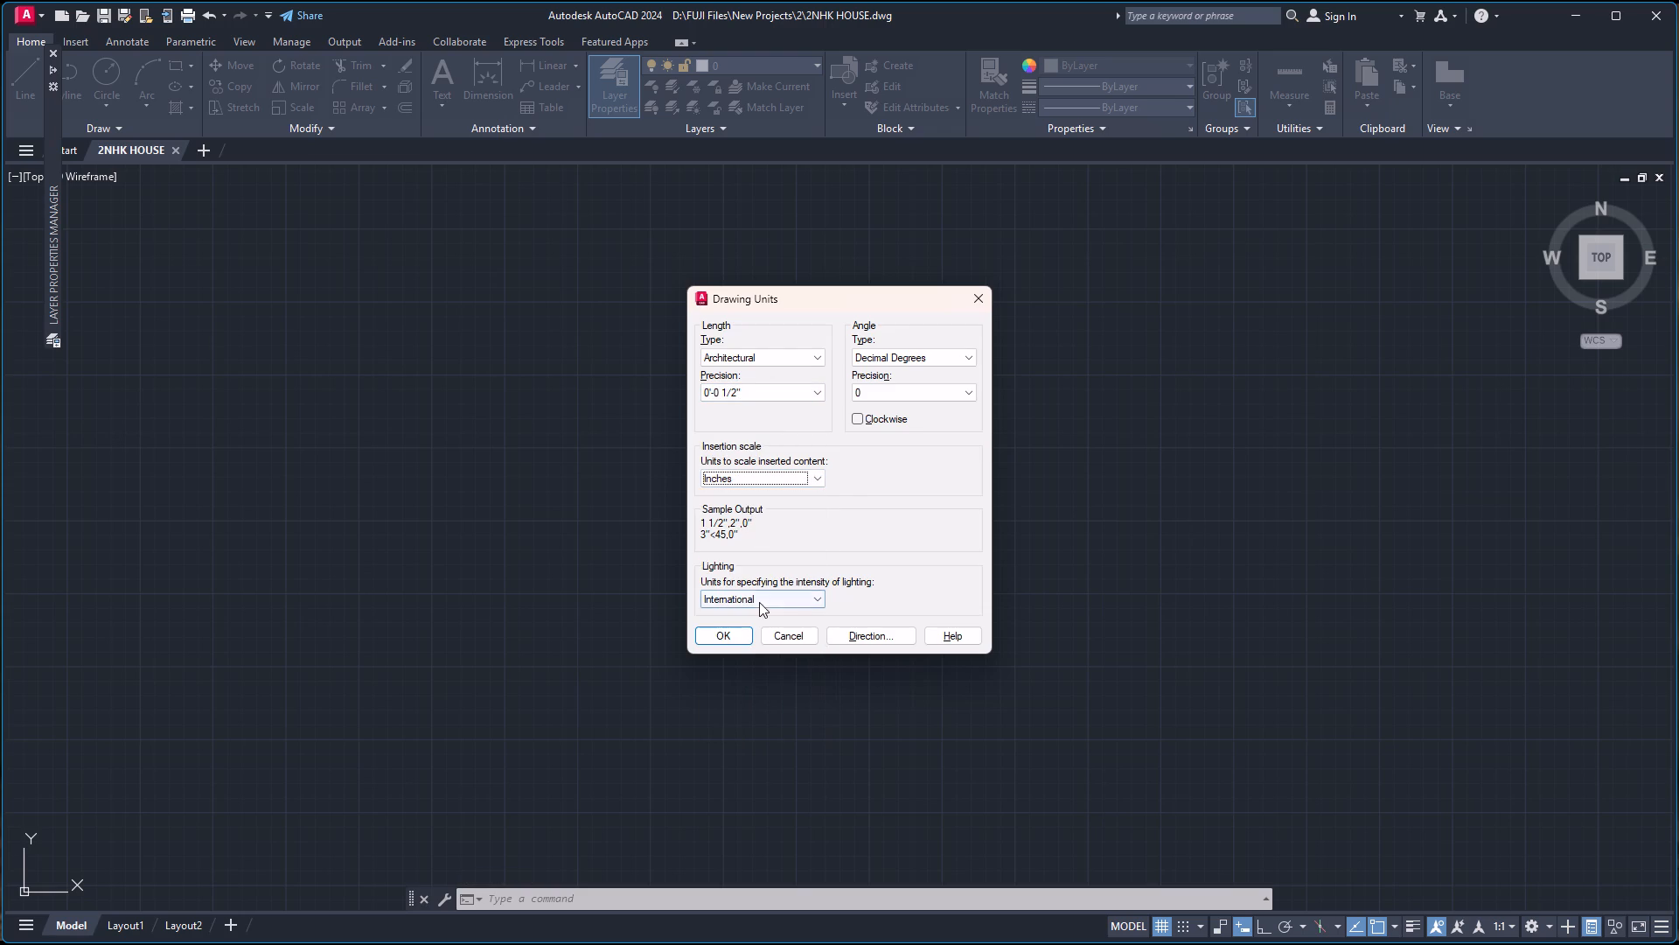
click(721, 635)
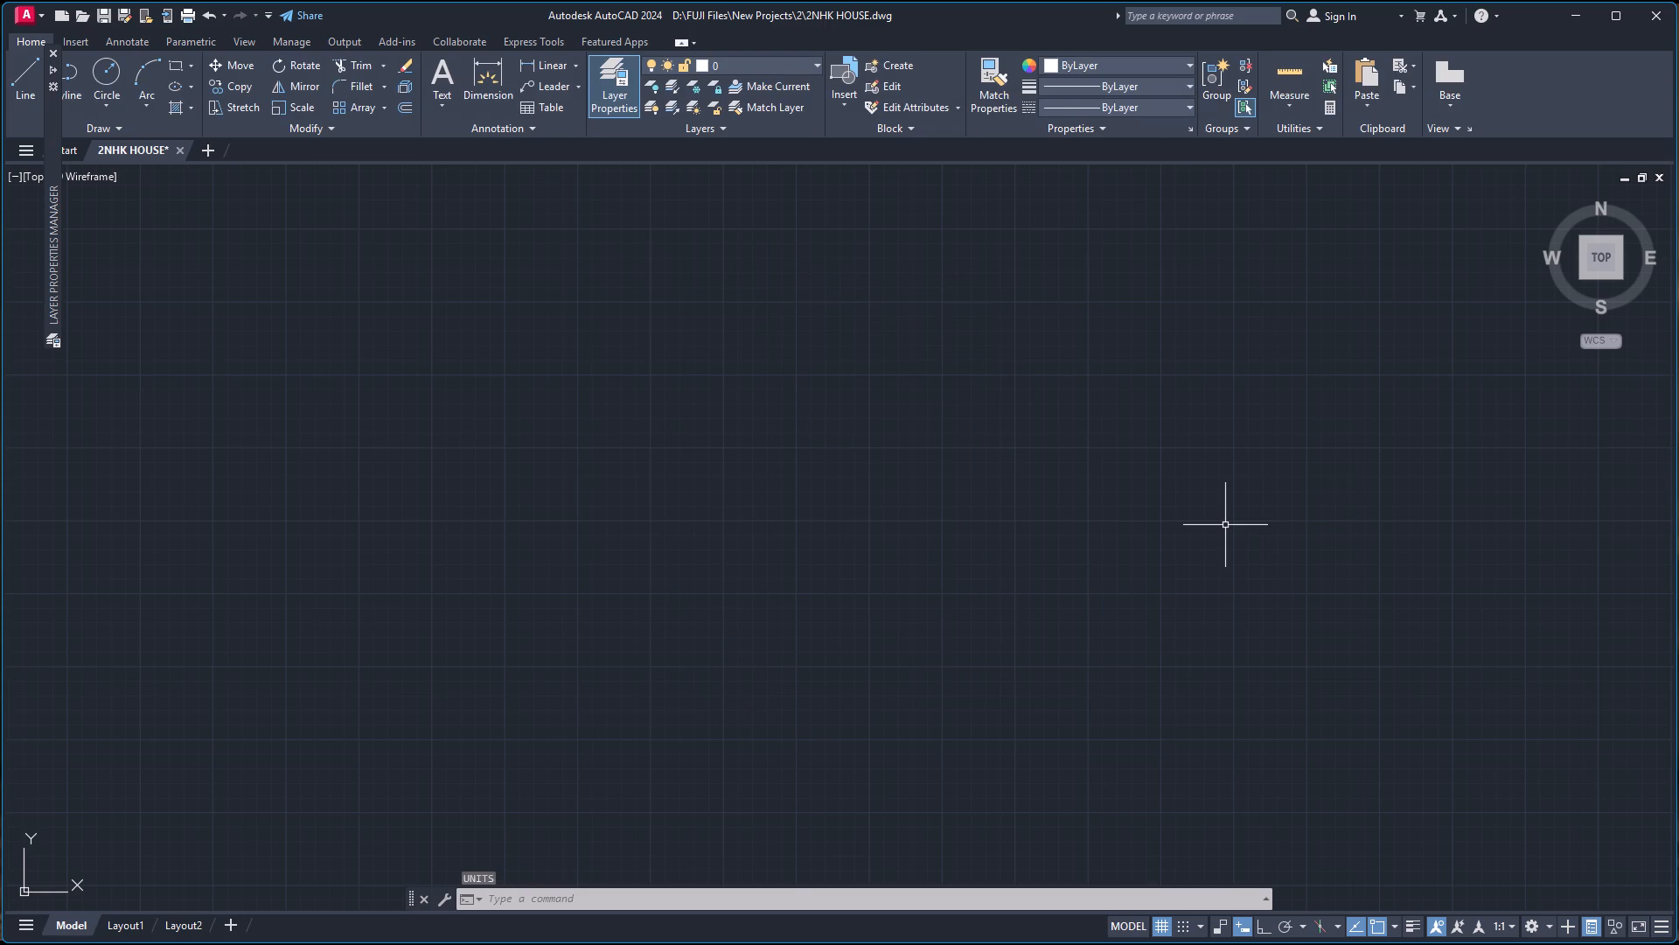
Modify the Standard dimension style's text to 8" height, aligned with the dimension line and placed vertically Above.
key(d)
key(Return)
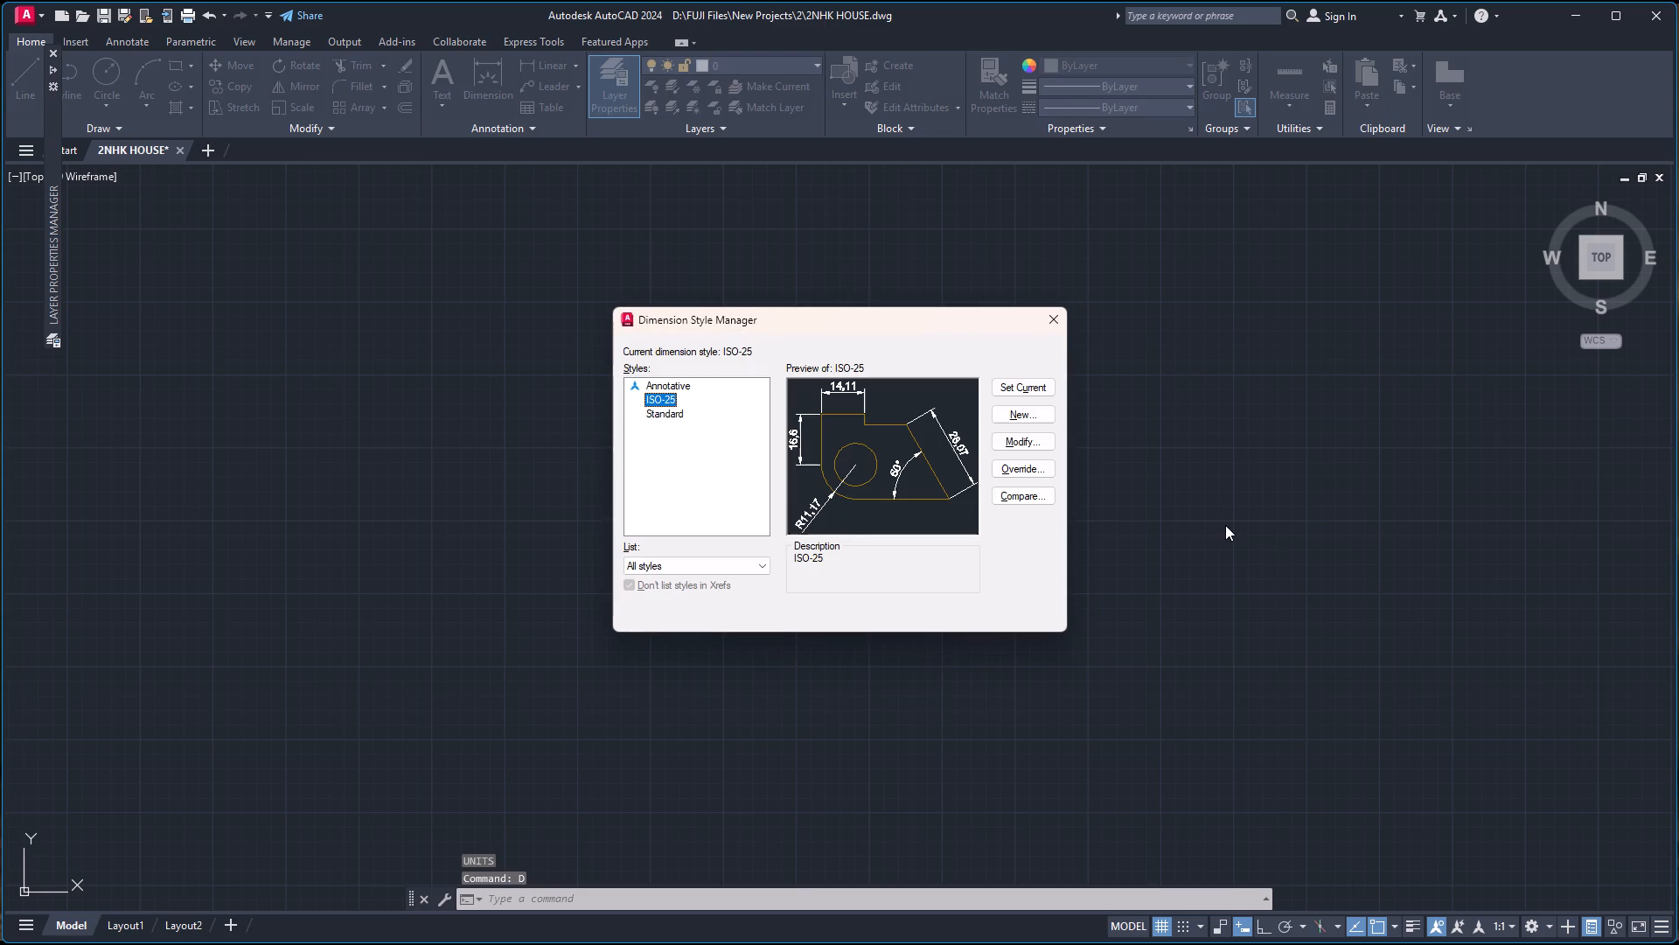
click(674, 420)
click(1020, 444)
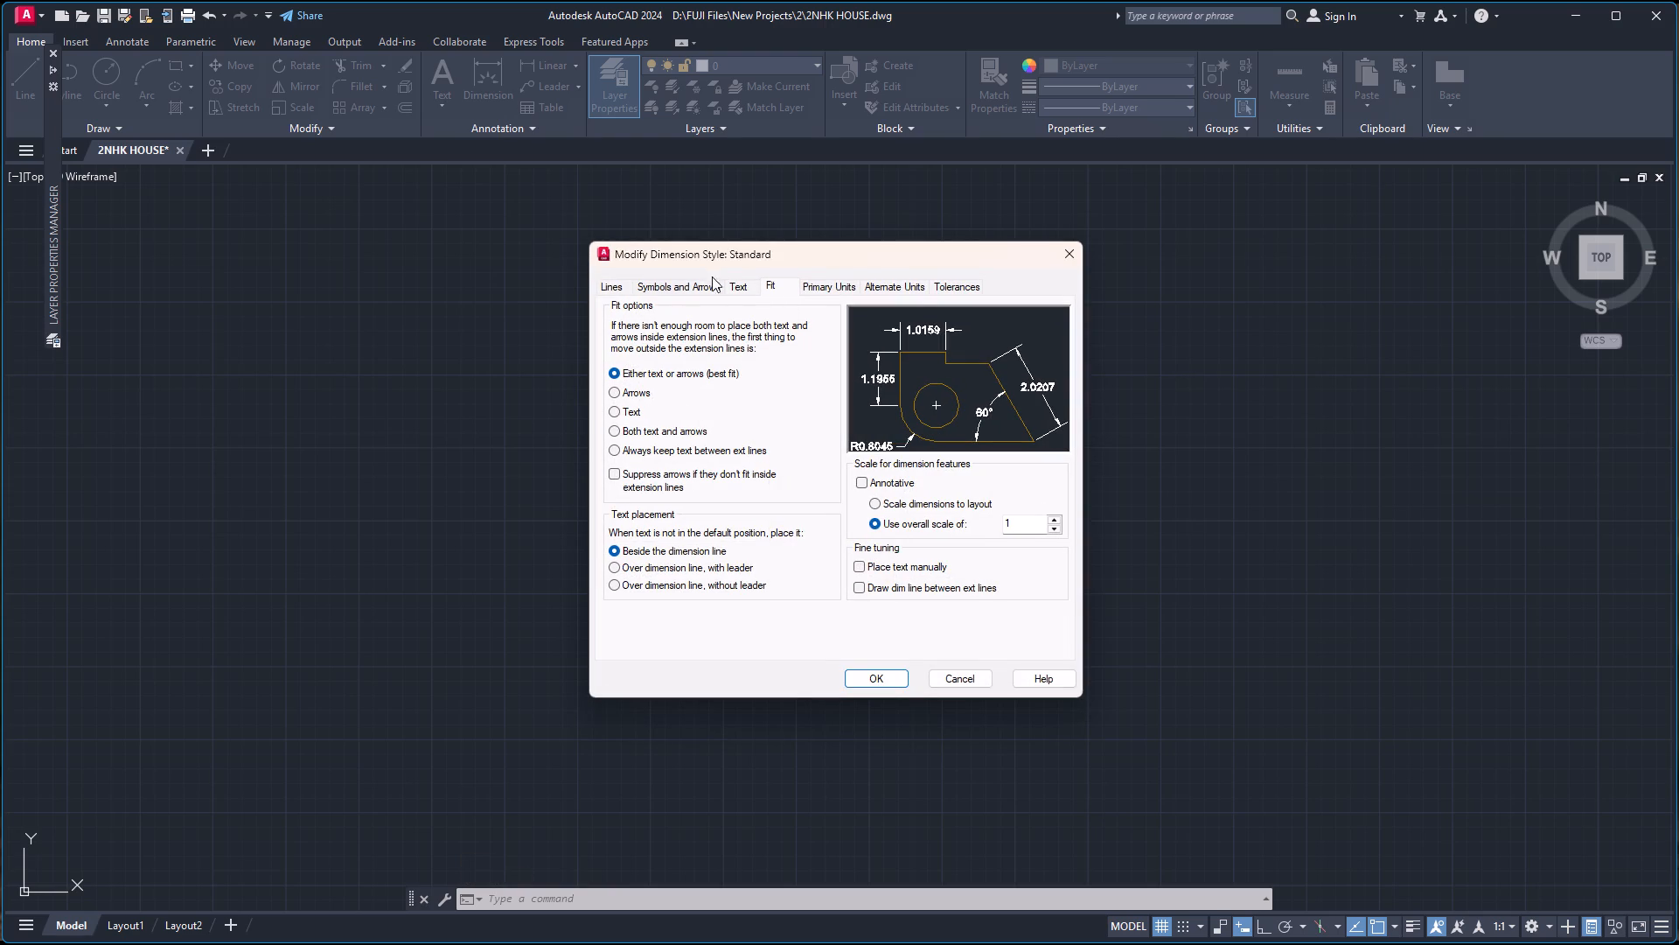
click(746, 285)
click(790, 332)
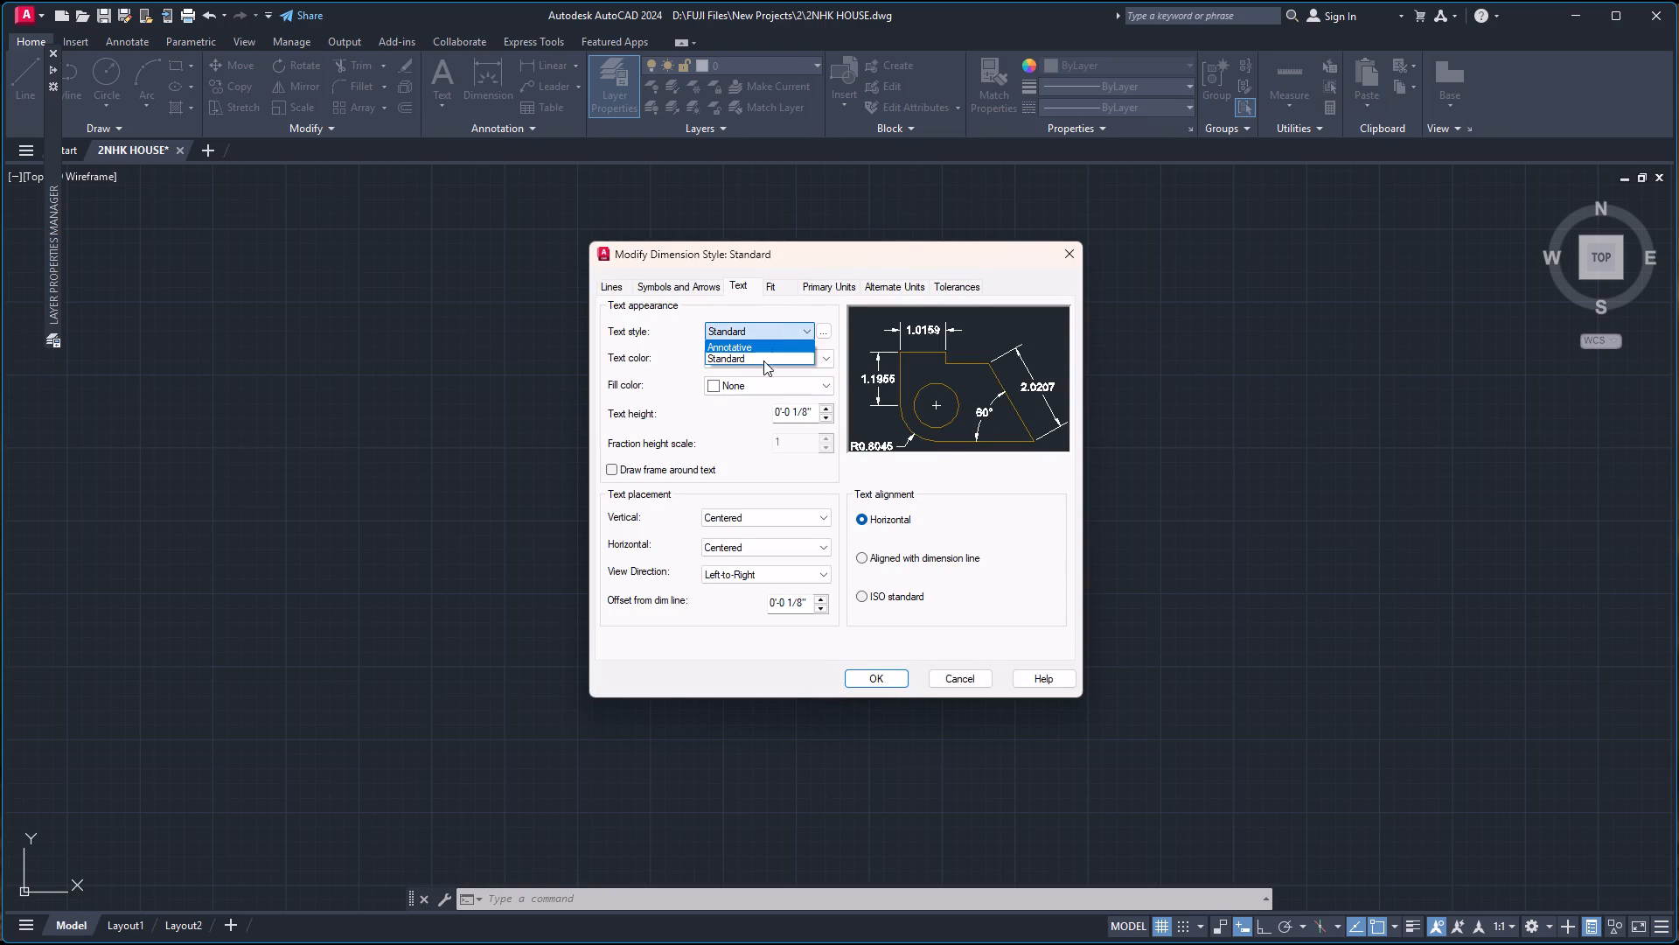
click(779, 329)
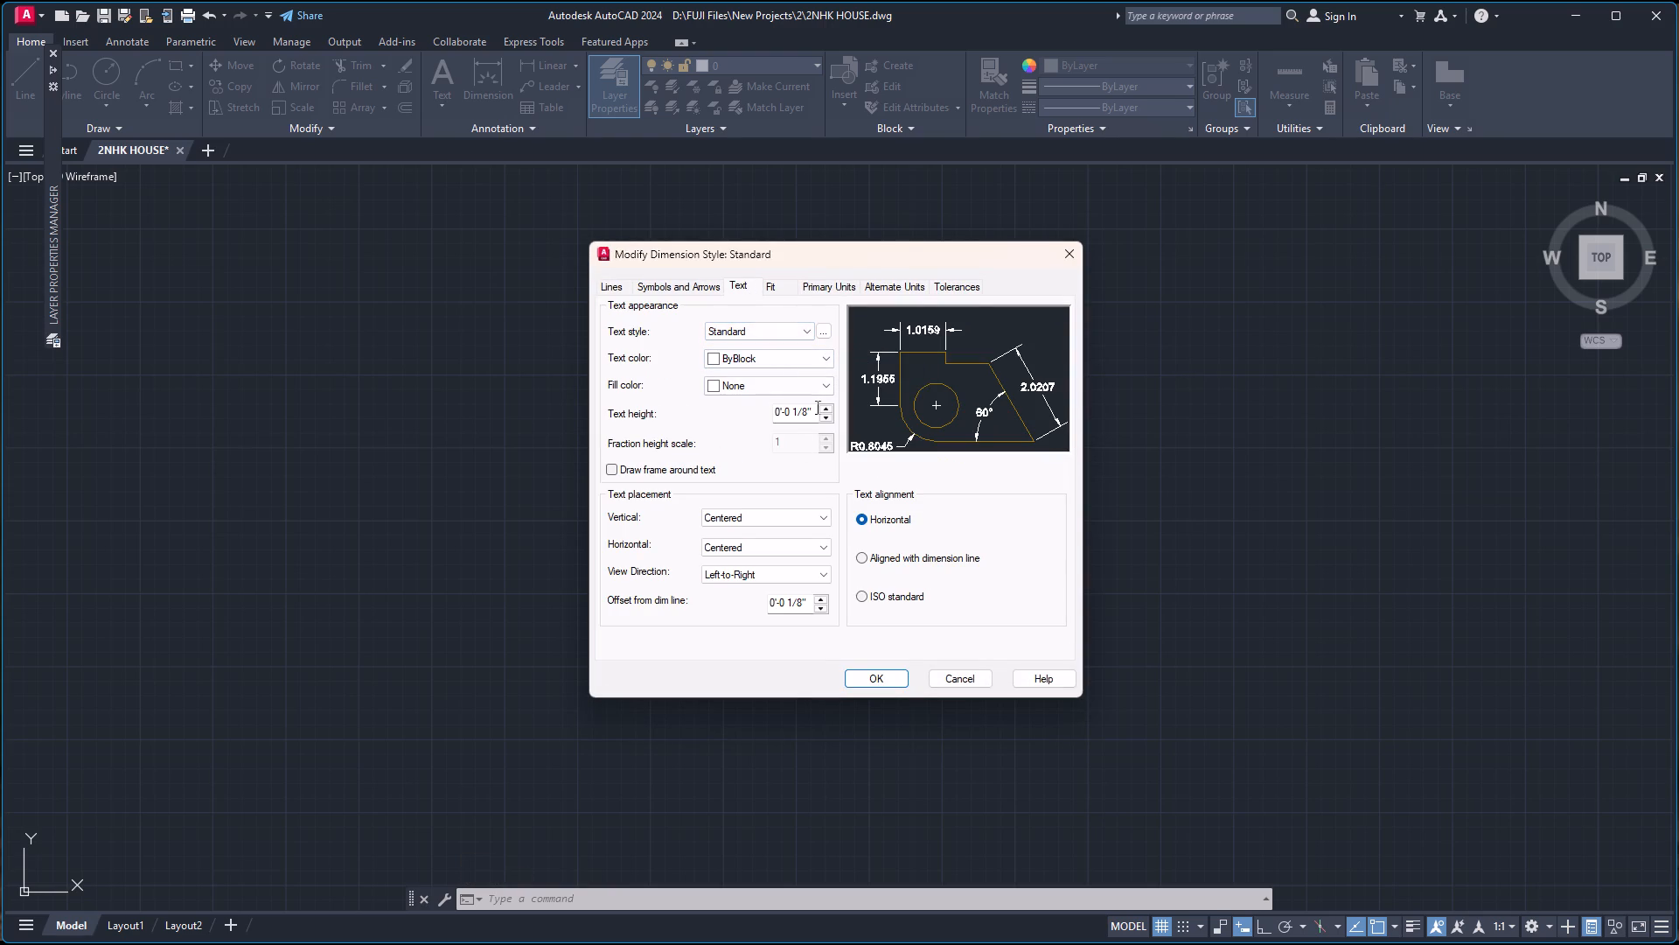
drag(812, 412, 615, 456)
key(8)
key(Return)
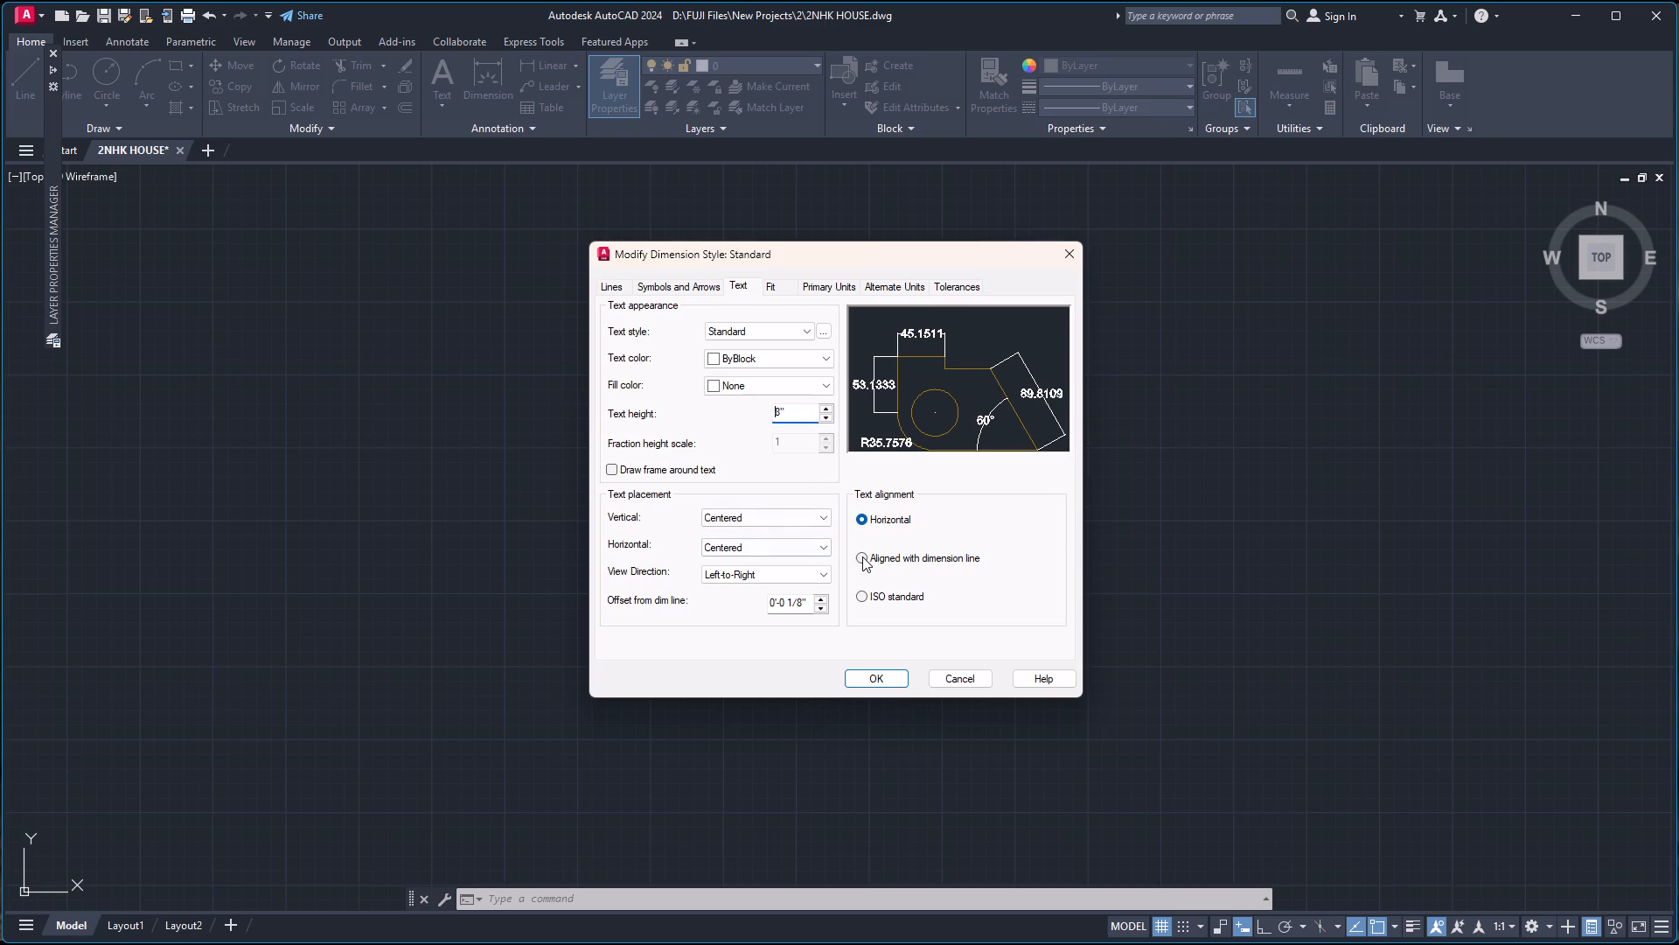
click(864, 556)
click(801, 521)
click(770, 544)
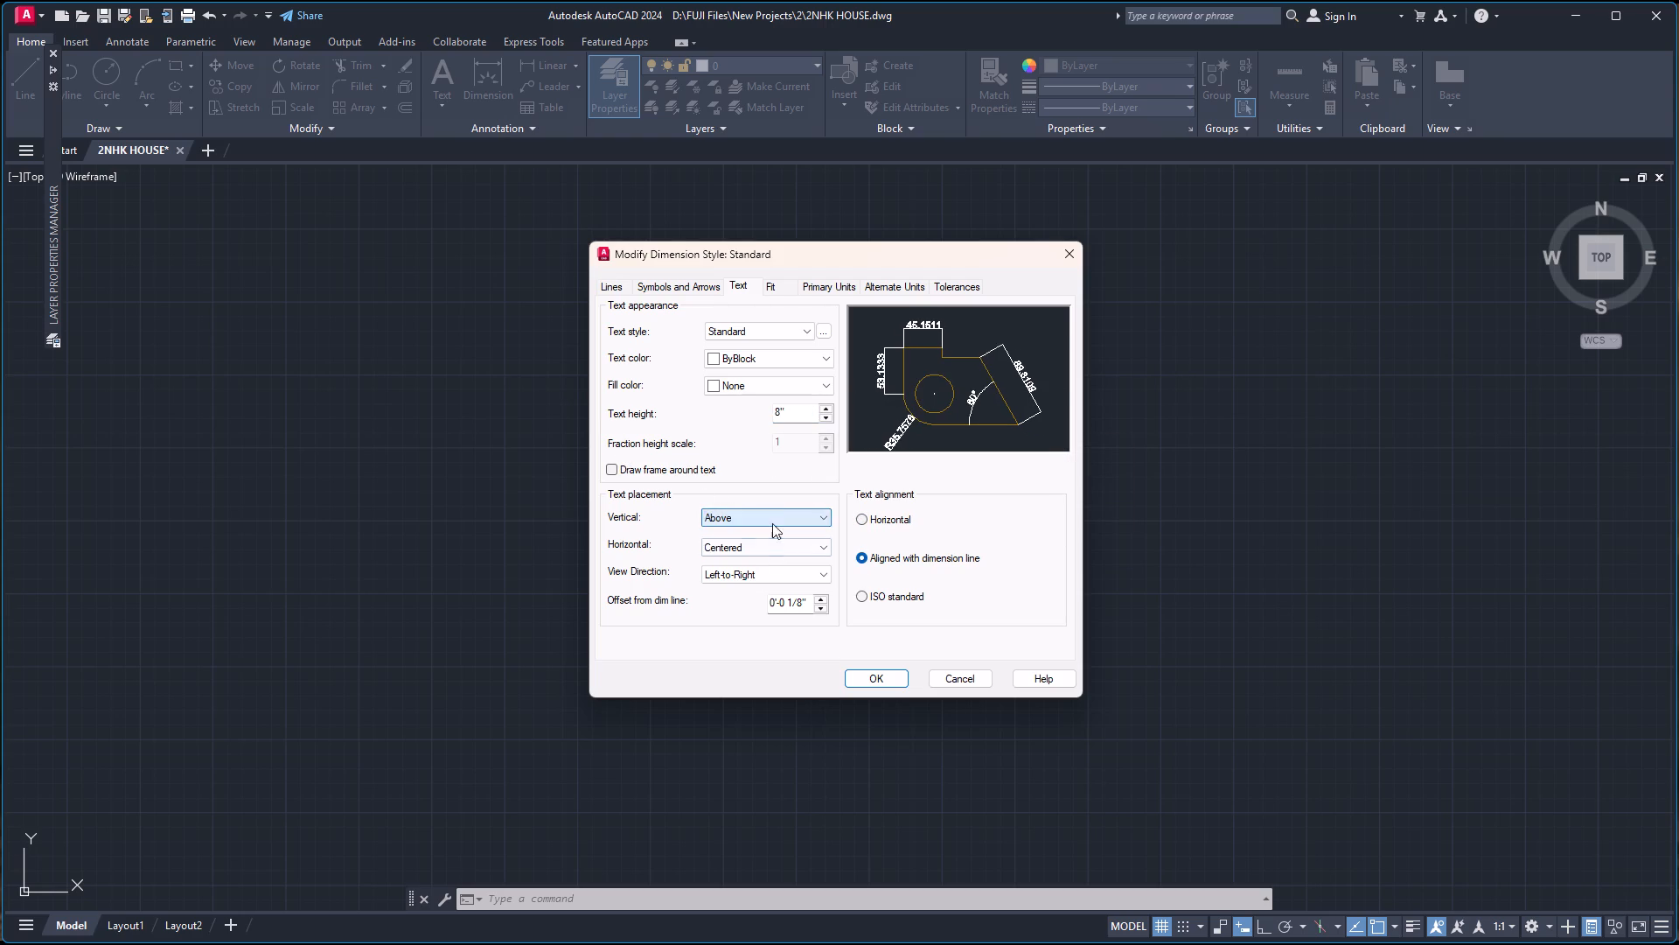
Set the Standard dimension style's first and second arrowheads to Architectural tick with an arrow size of 5".
click(705, 285)
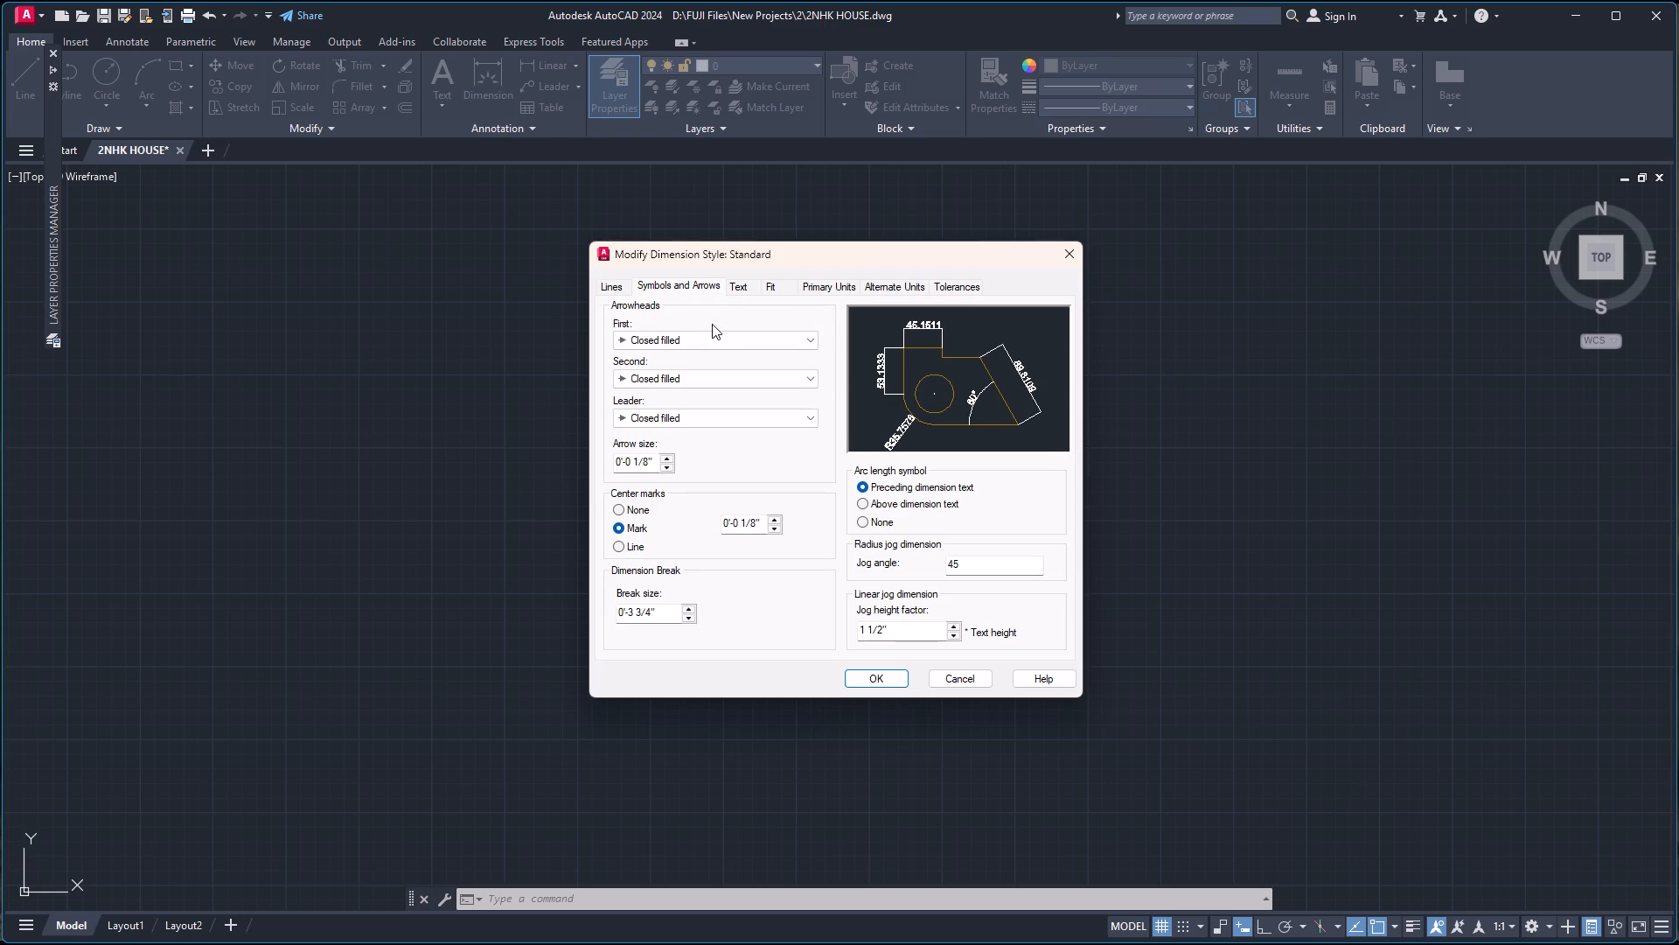
click(711, 344)
click(668, 419)
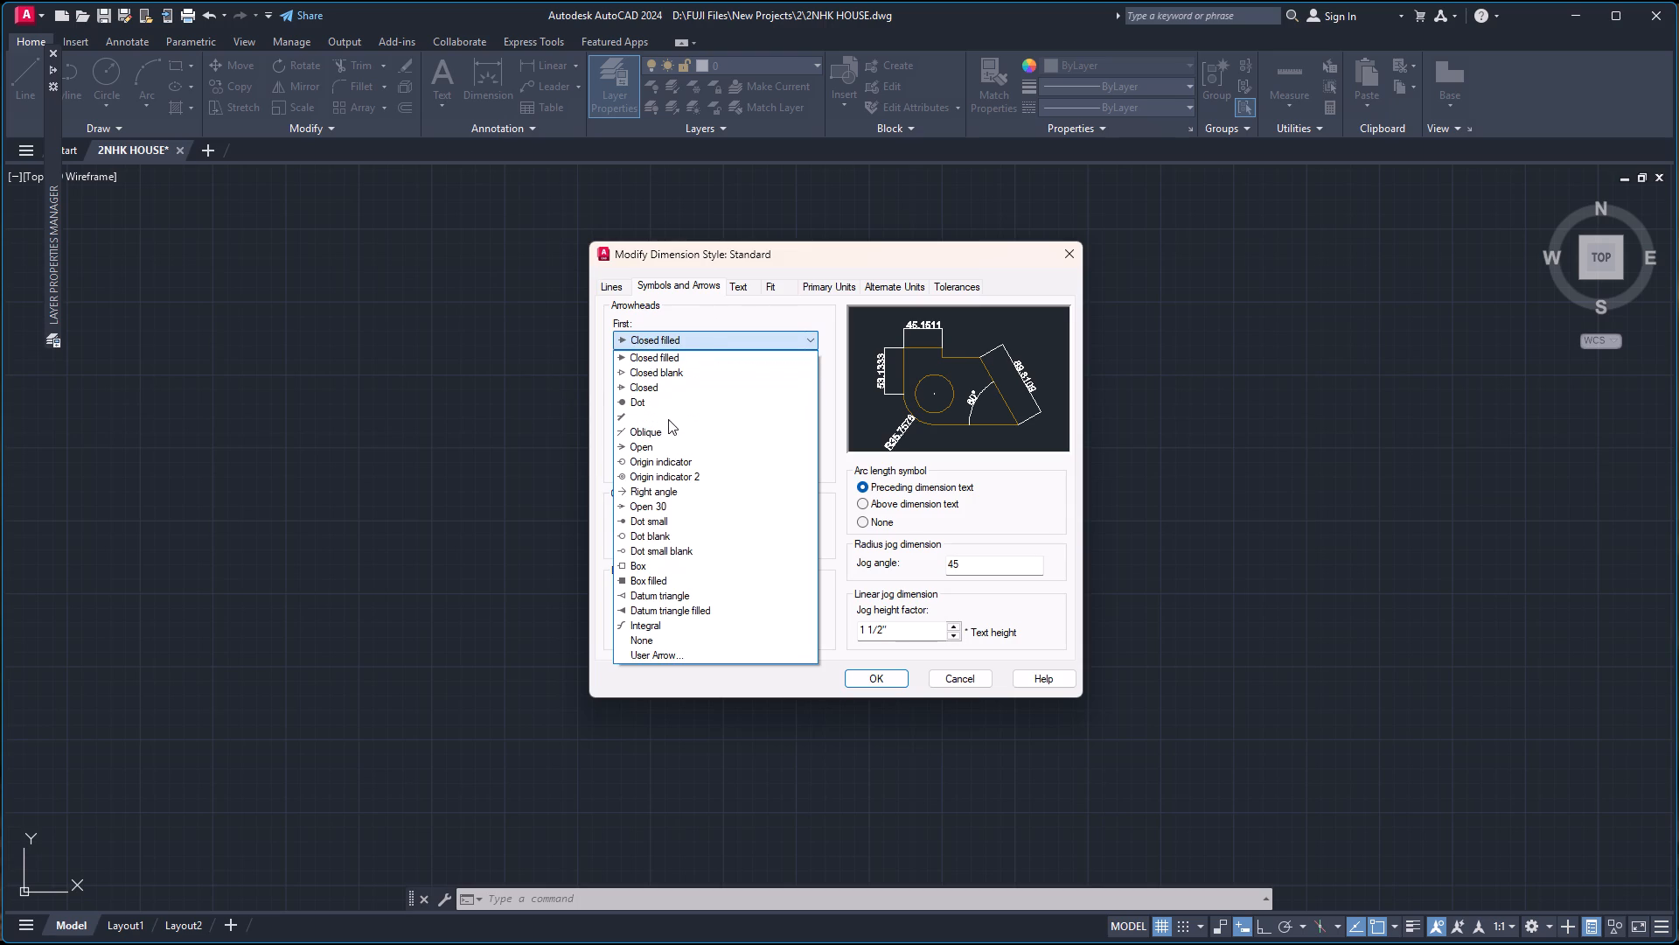
drag(654, 463, 472, 507)
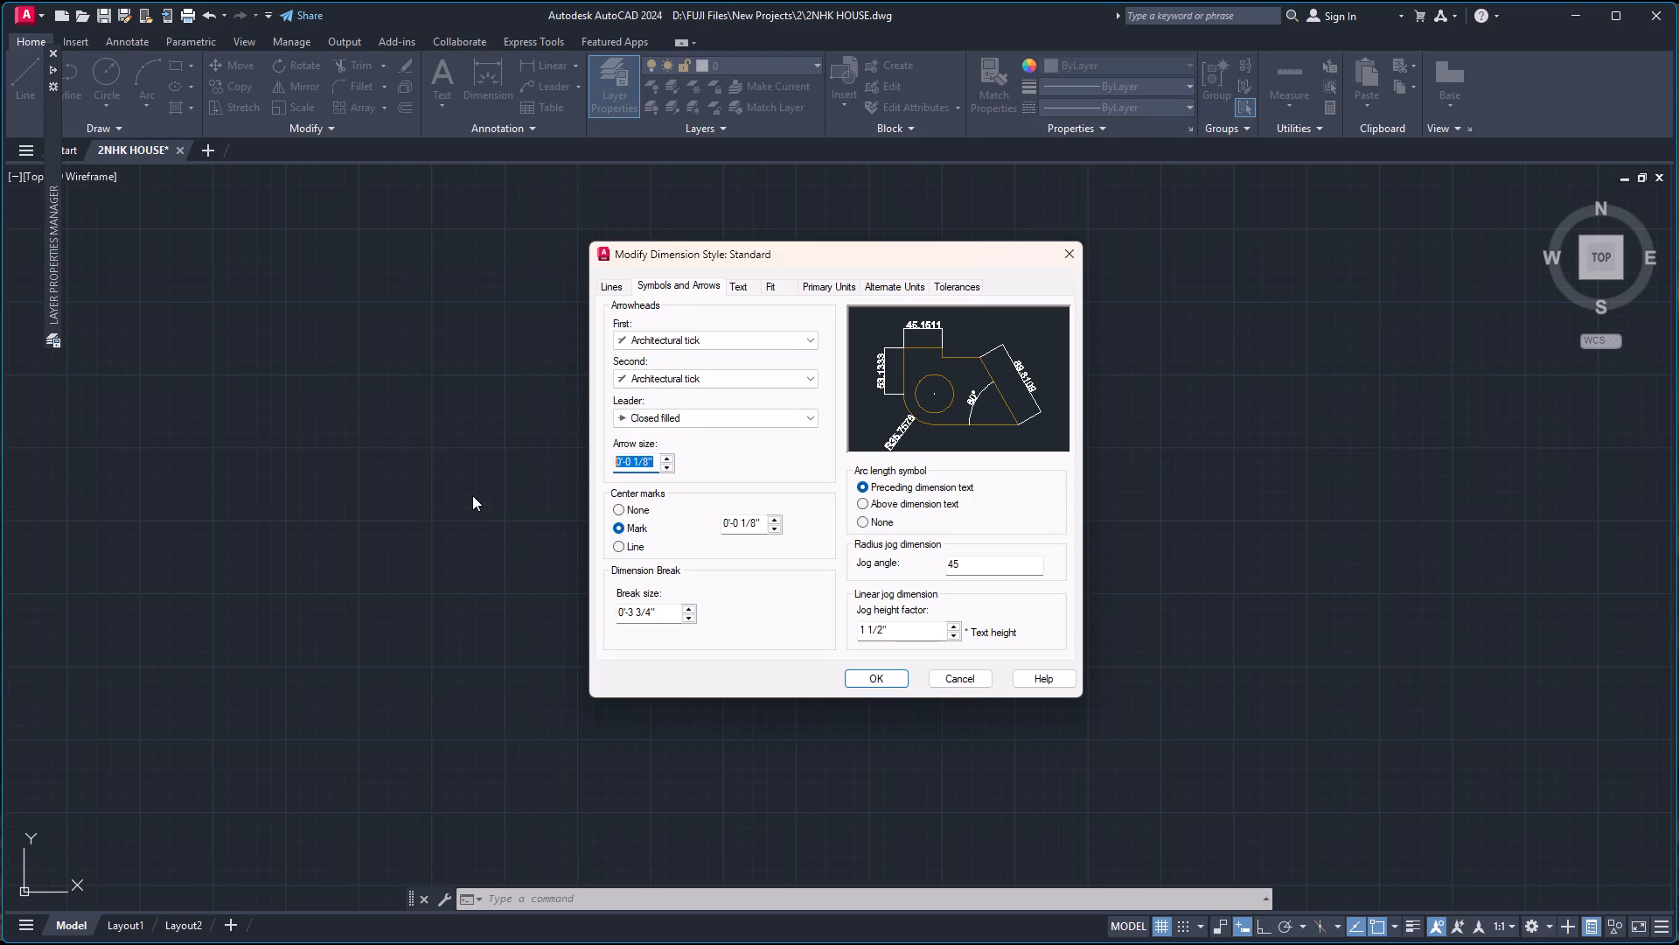
key(5)
key(Return)
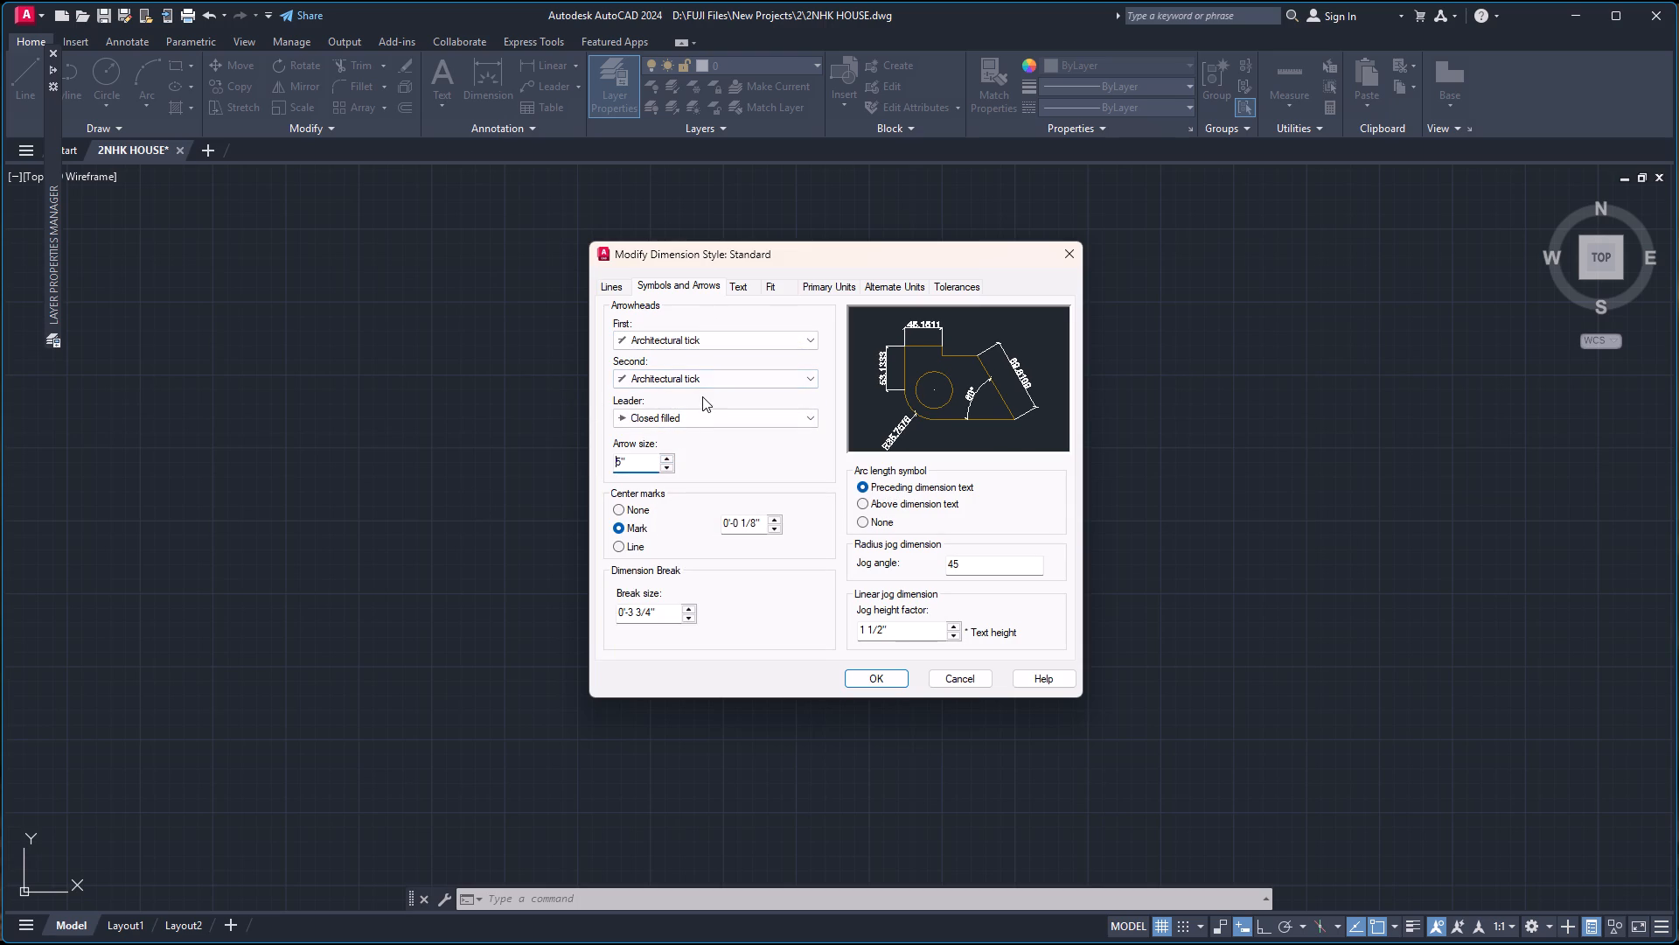
Suppress both extension lines, Ext line 1 and Ext line 2, in the Standard dimension style.
click(607, 288)
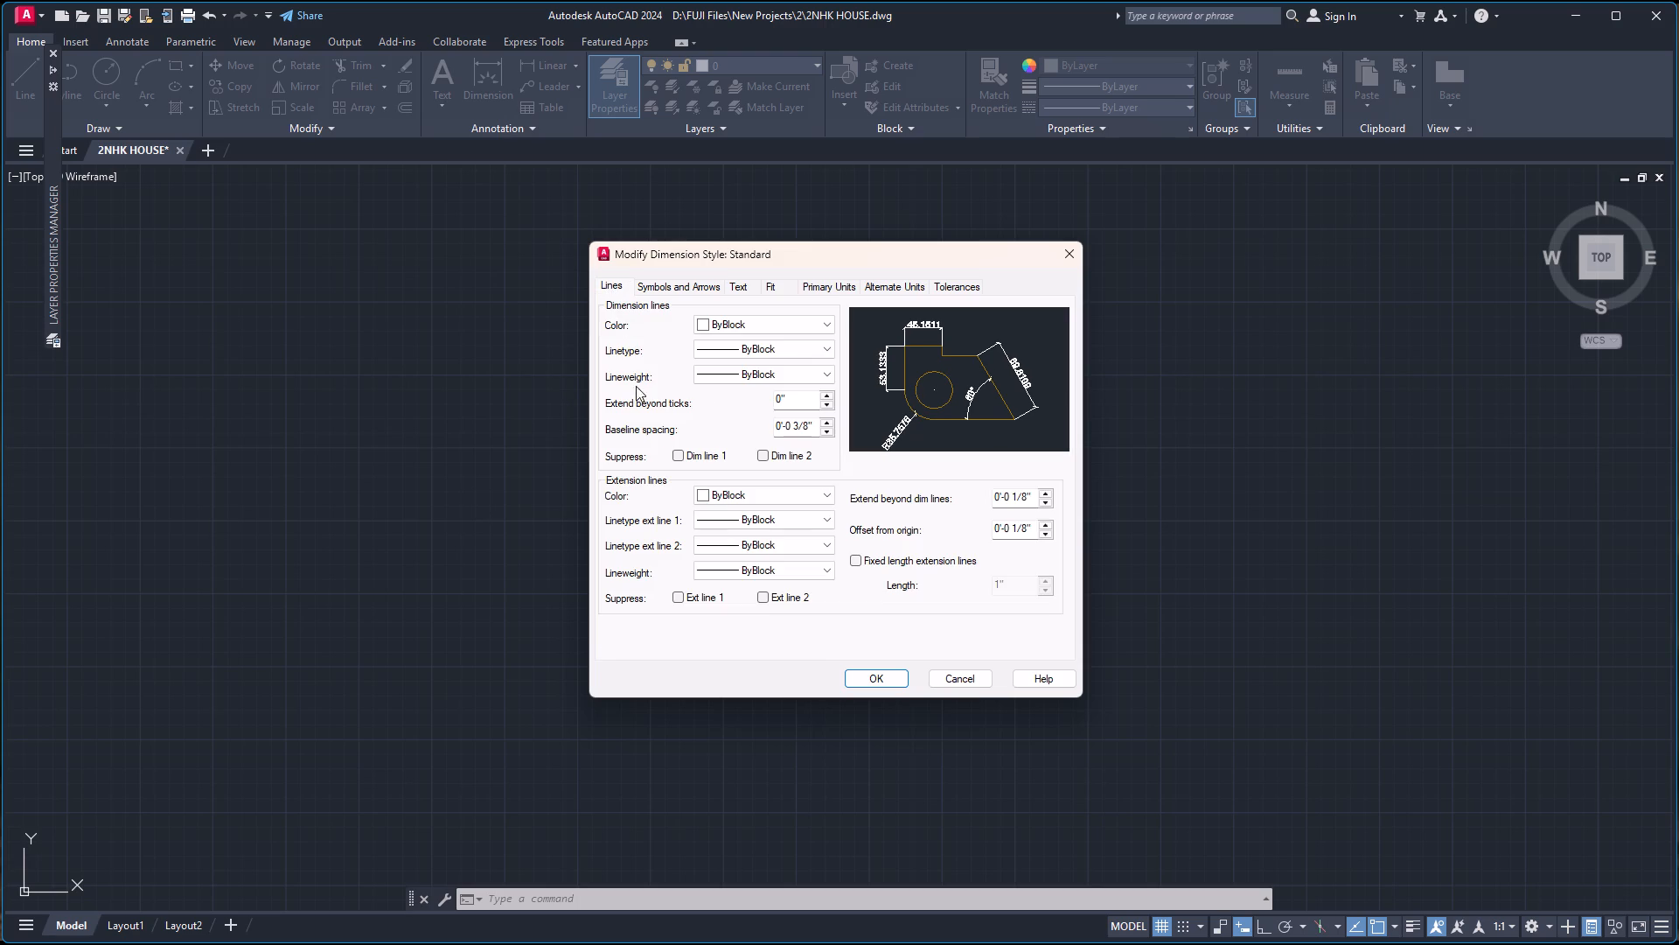
click(676, 598)
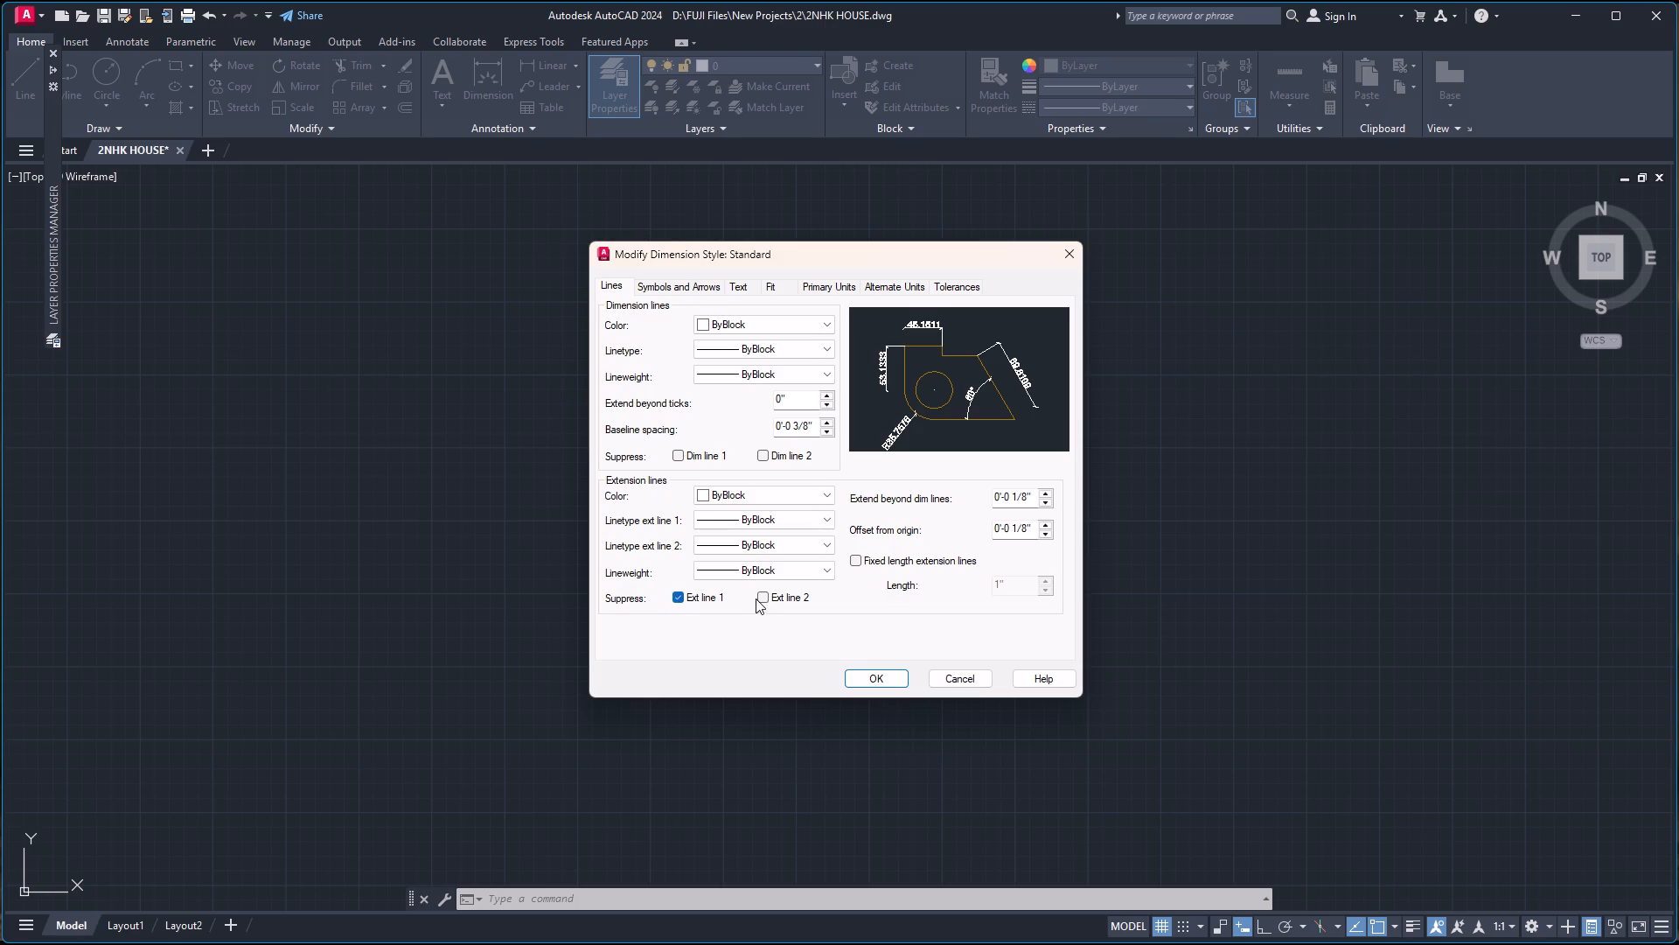
click(760, 596)
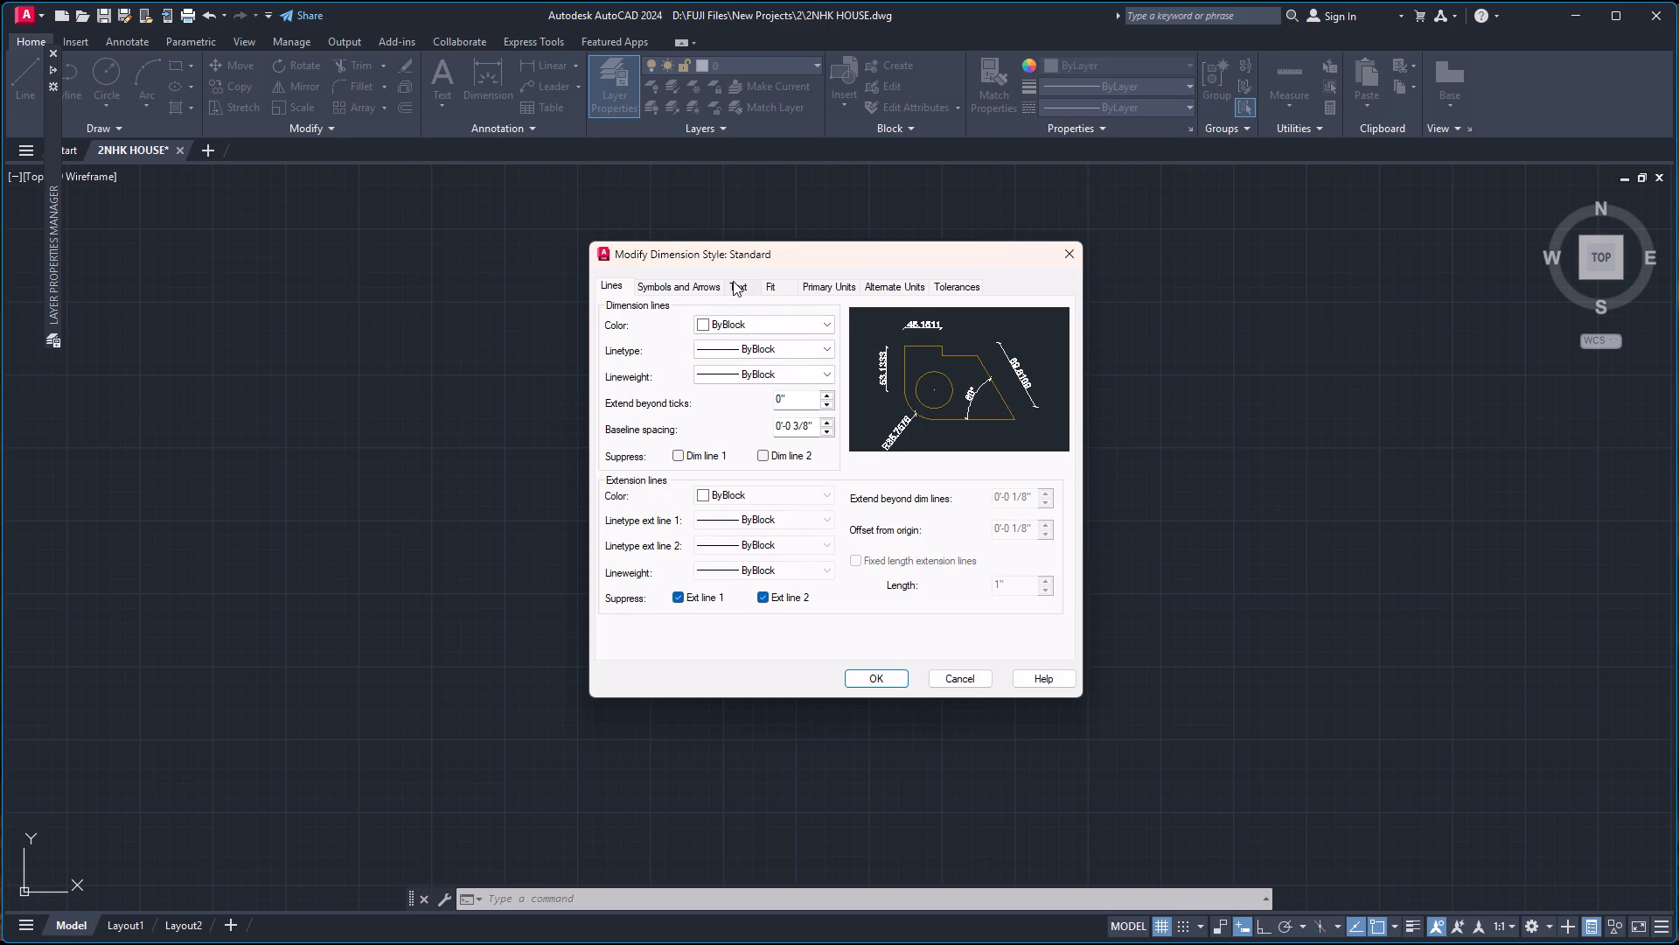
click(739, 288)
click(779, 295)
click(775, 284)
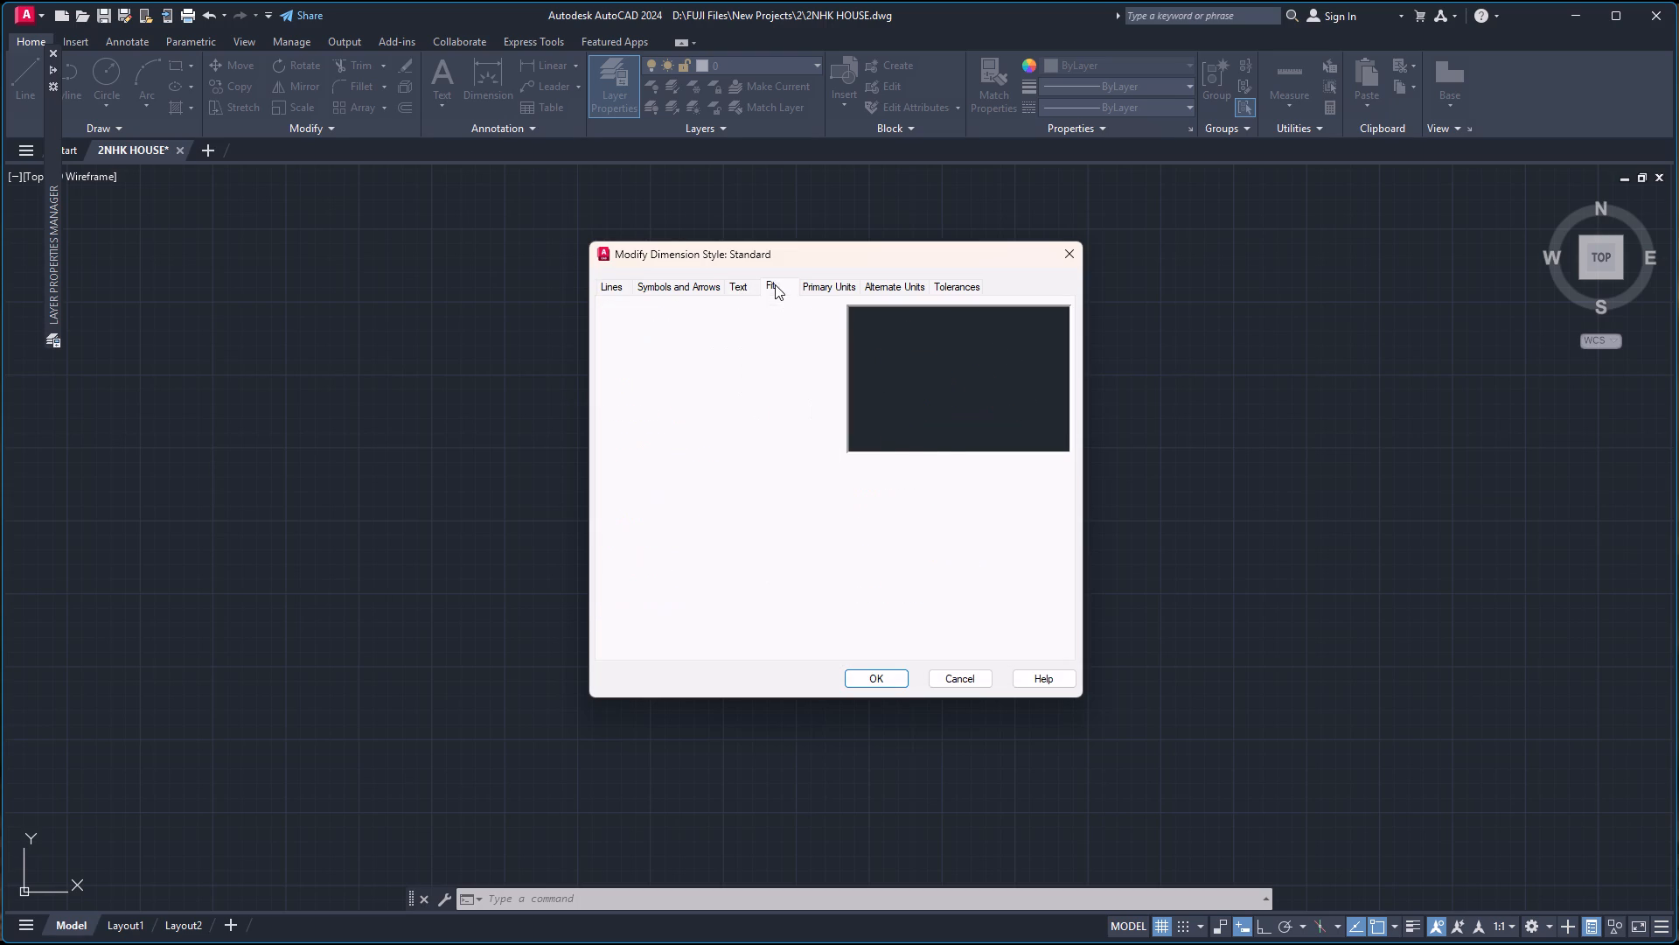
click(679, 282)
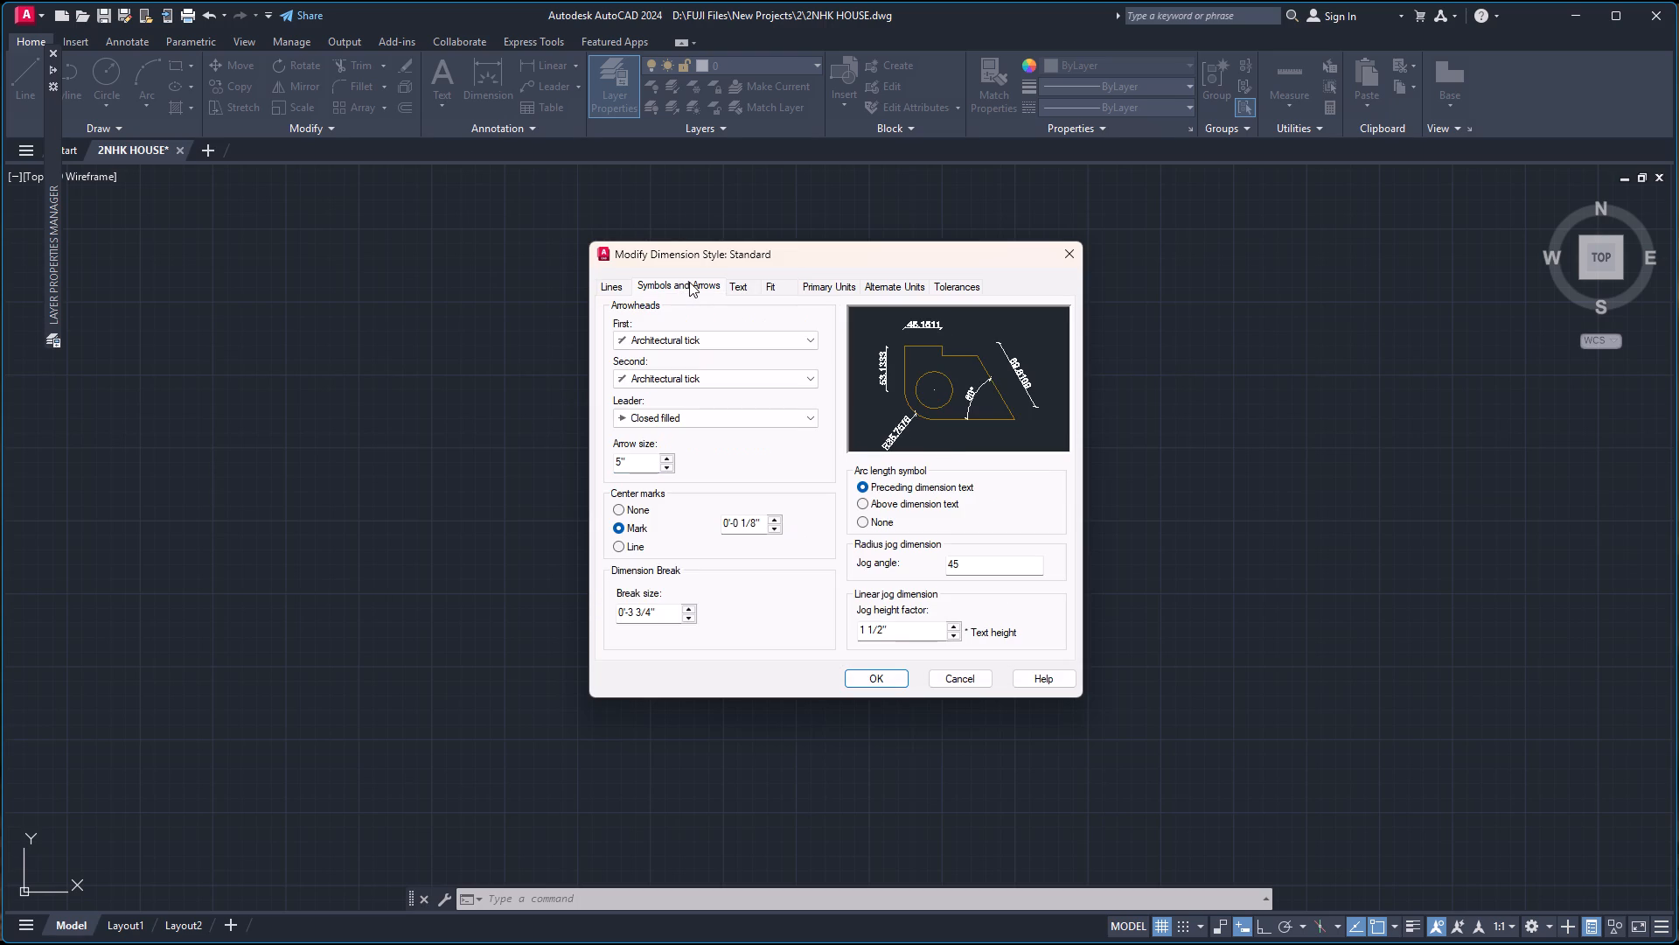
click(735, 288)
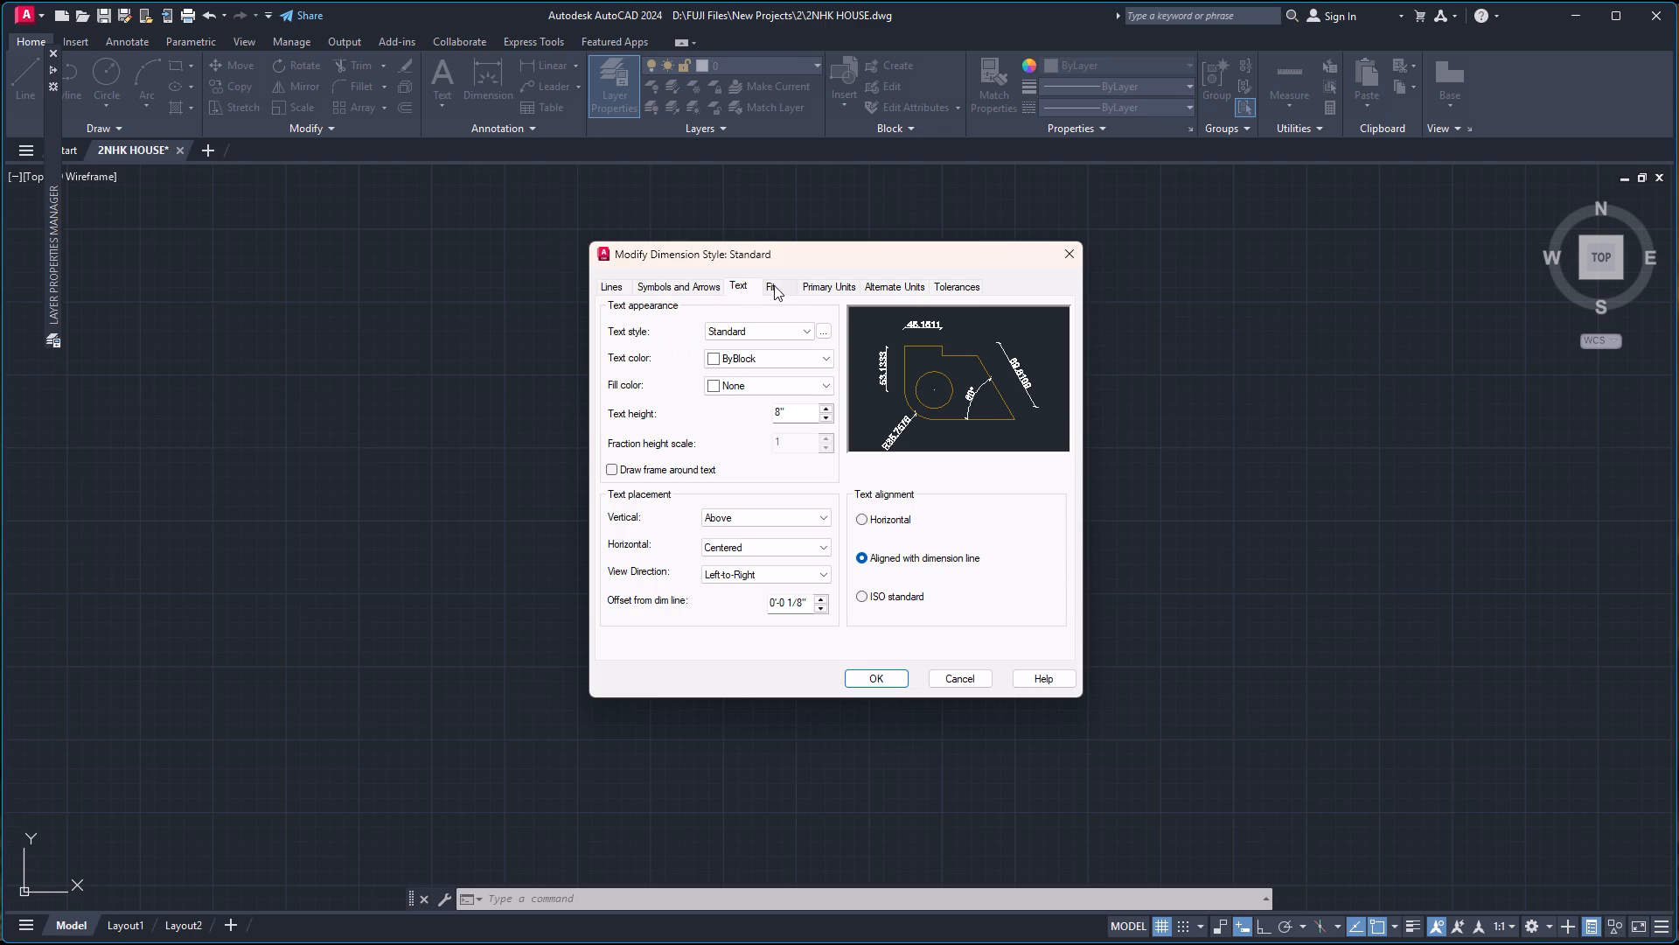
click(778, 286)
Set the Standard dimension style's primary units to Architectural with 0'-0 1/2" precision and apply the style changes.
click(816, 292)
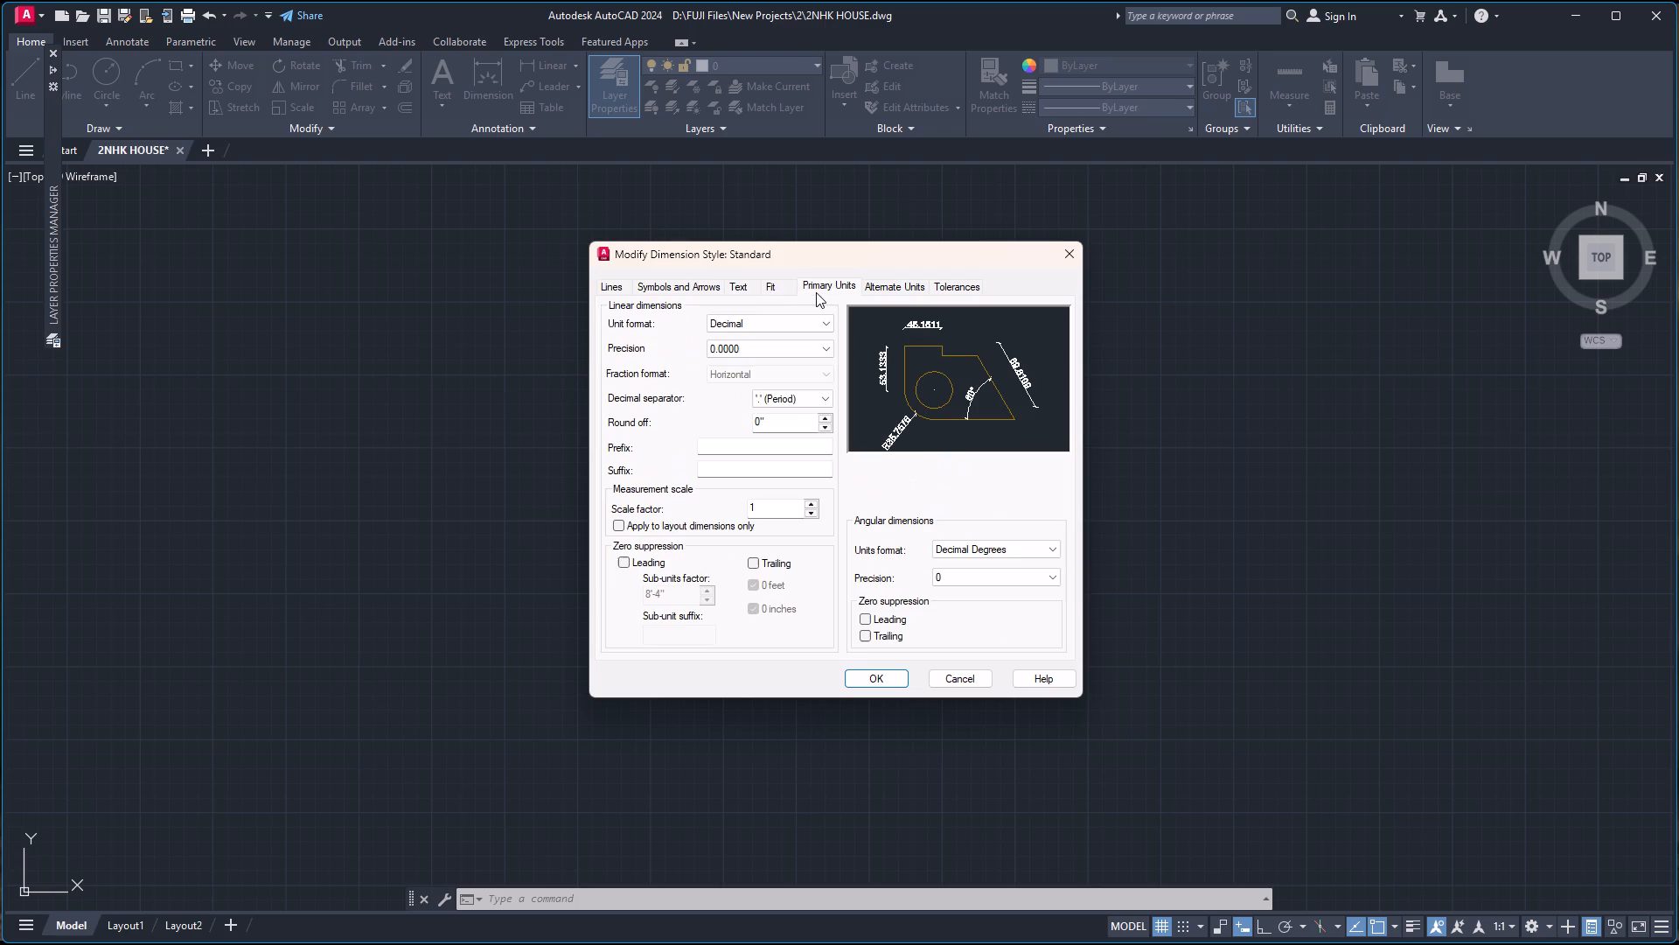
click(796, 320)
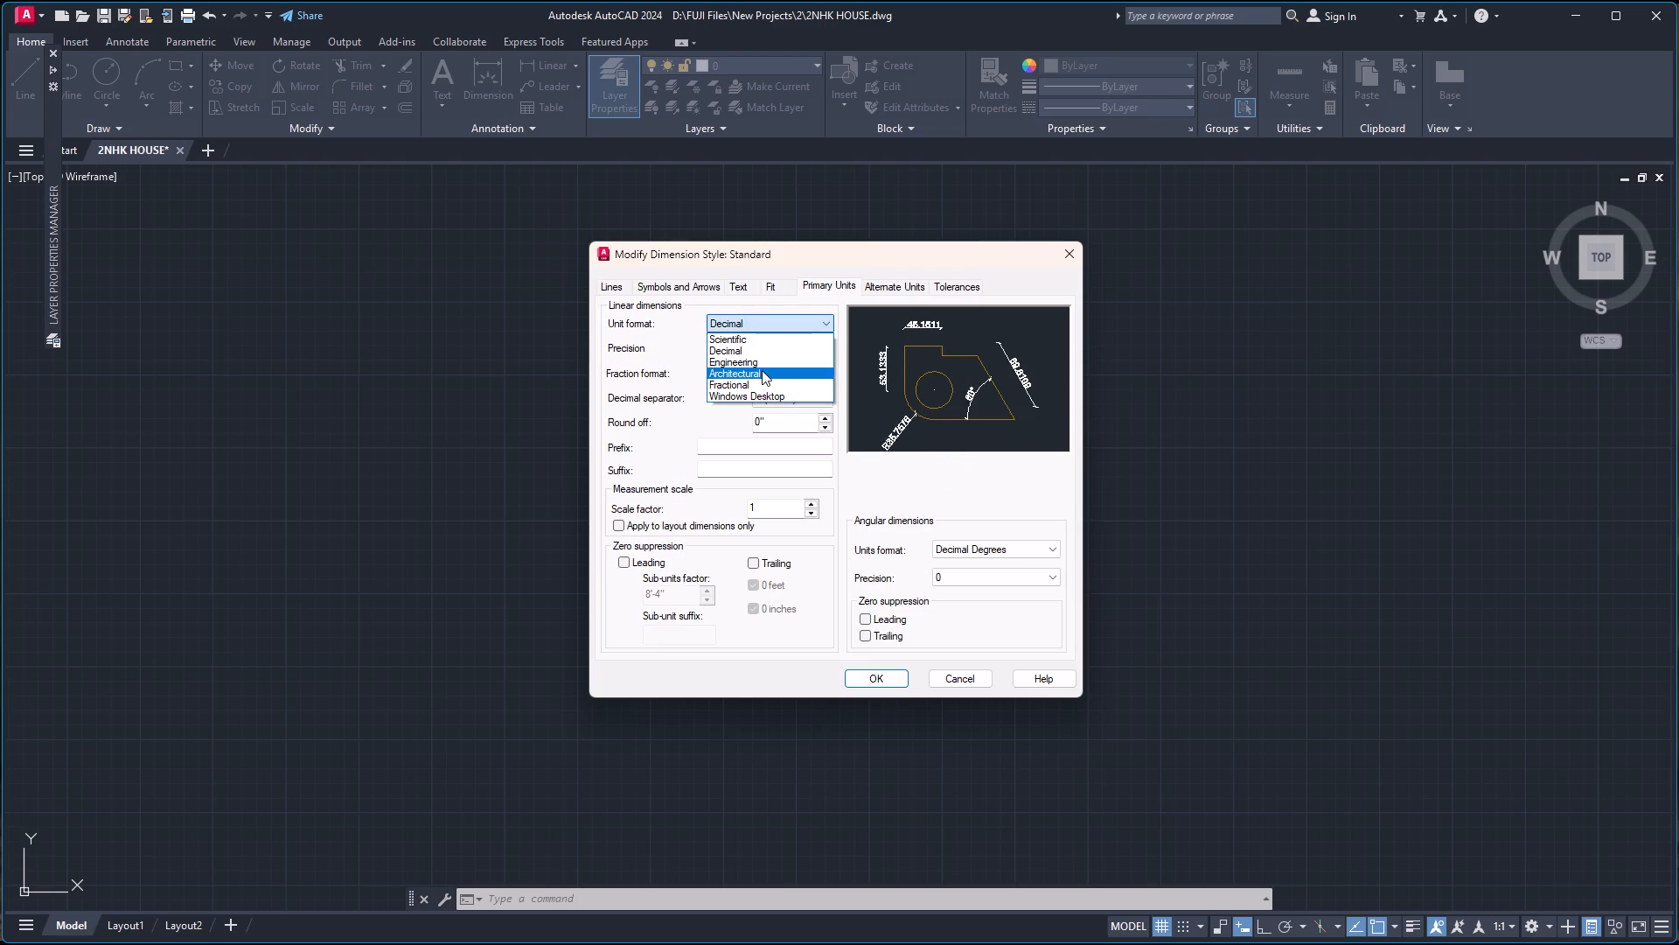
click(762, 370)
click(774, 346)
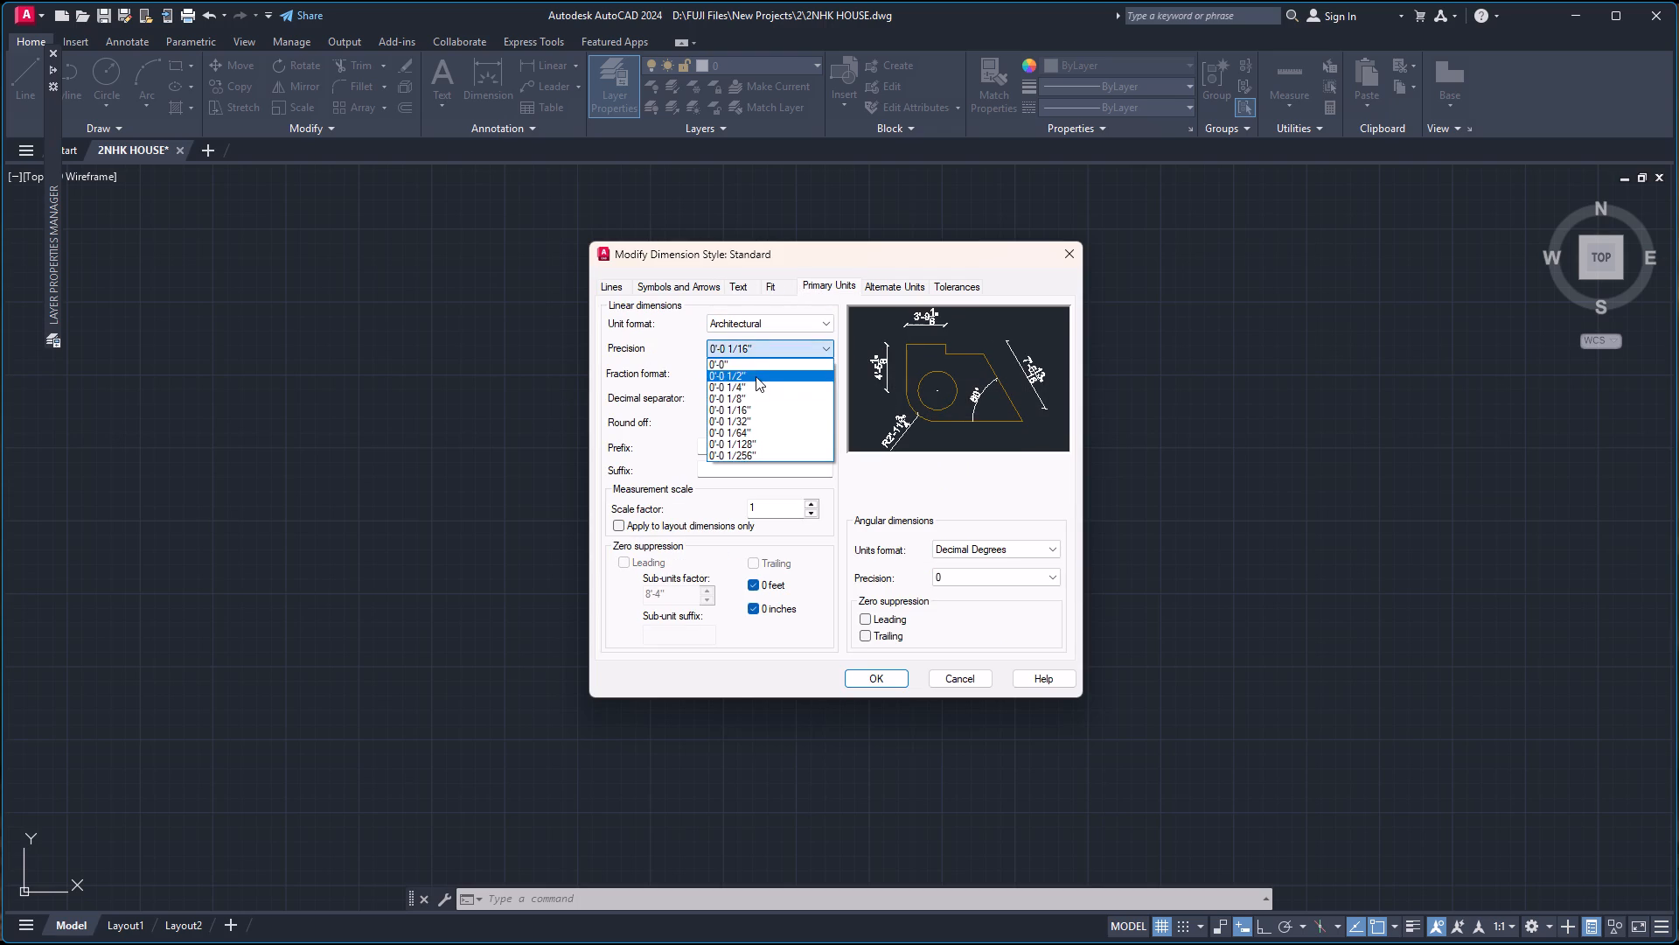
click(755, 376)
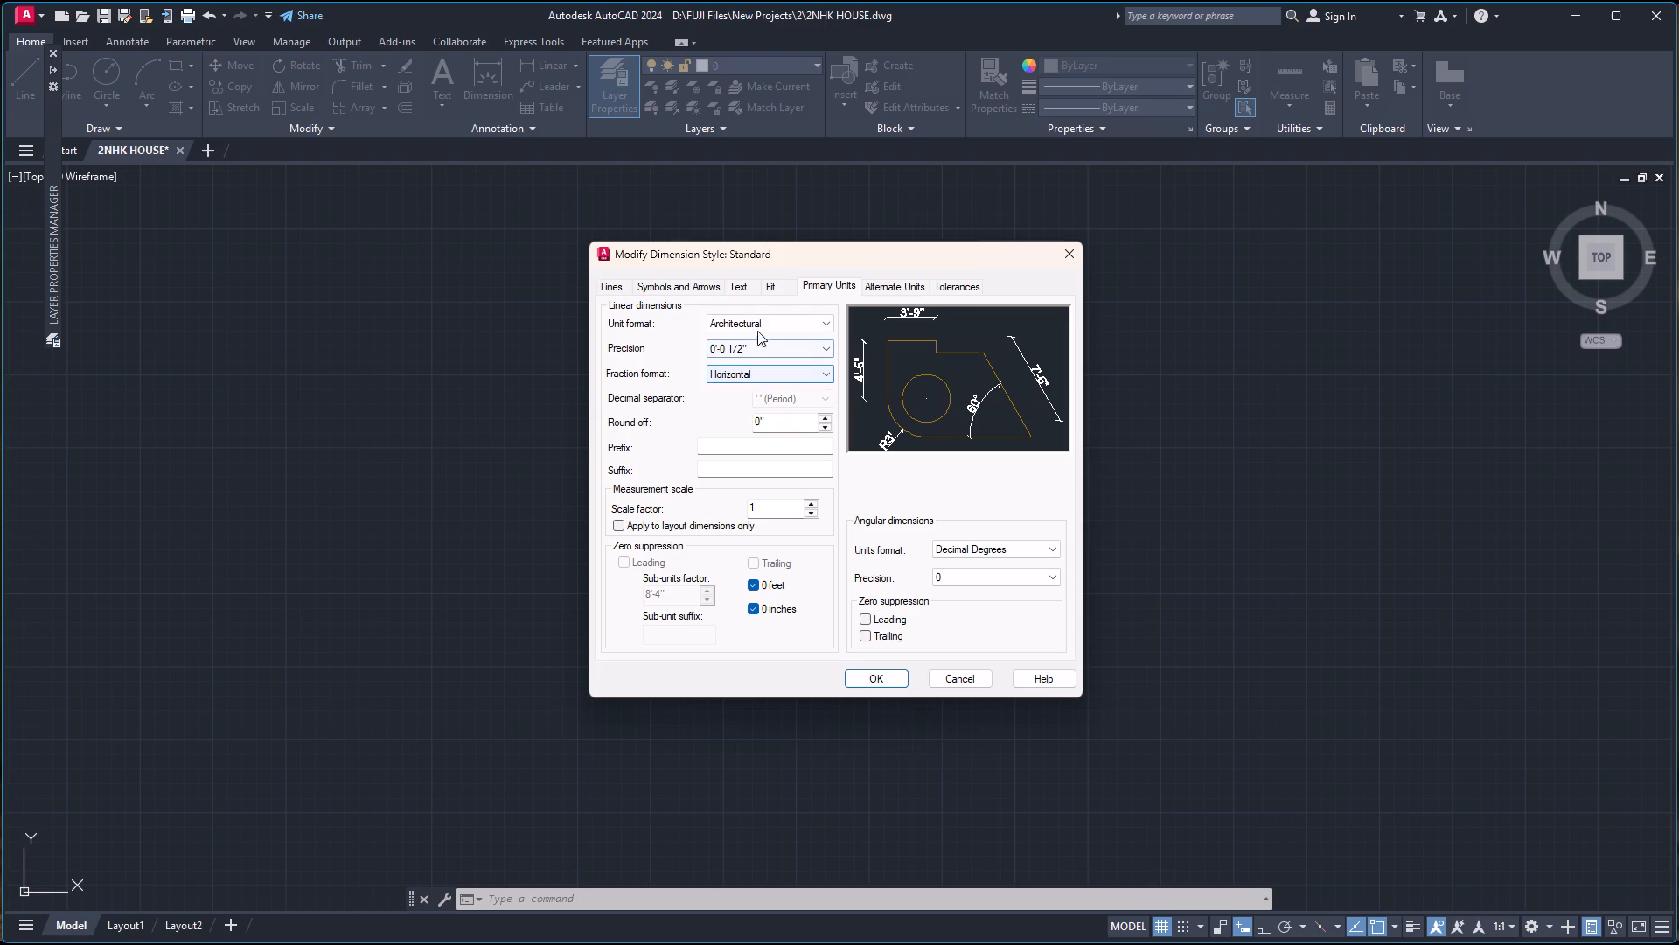
click(715, 284)
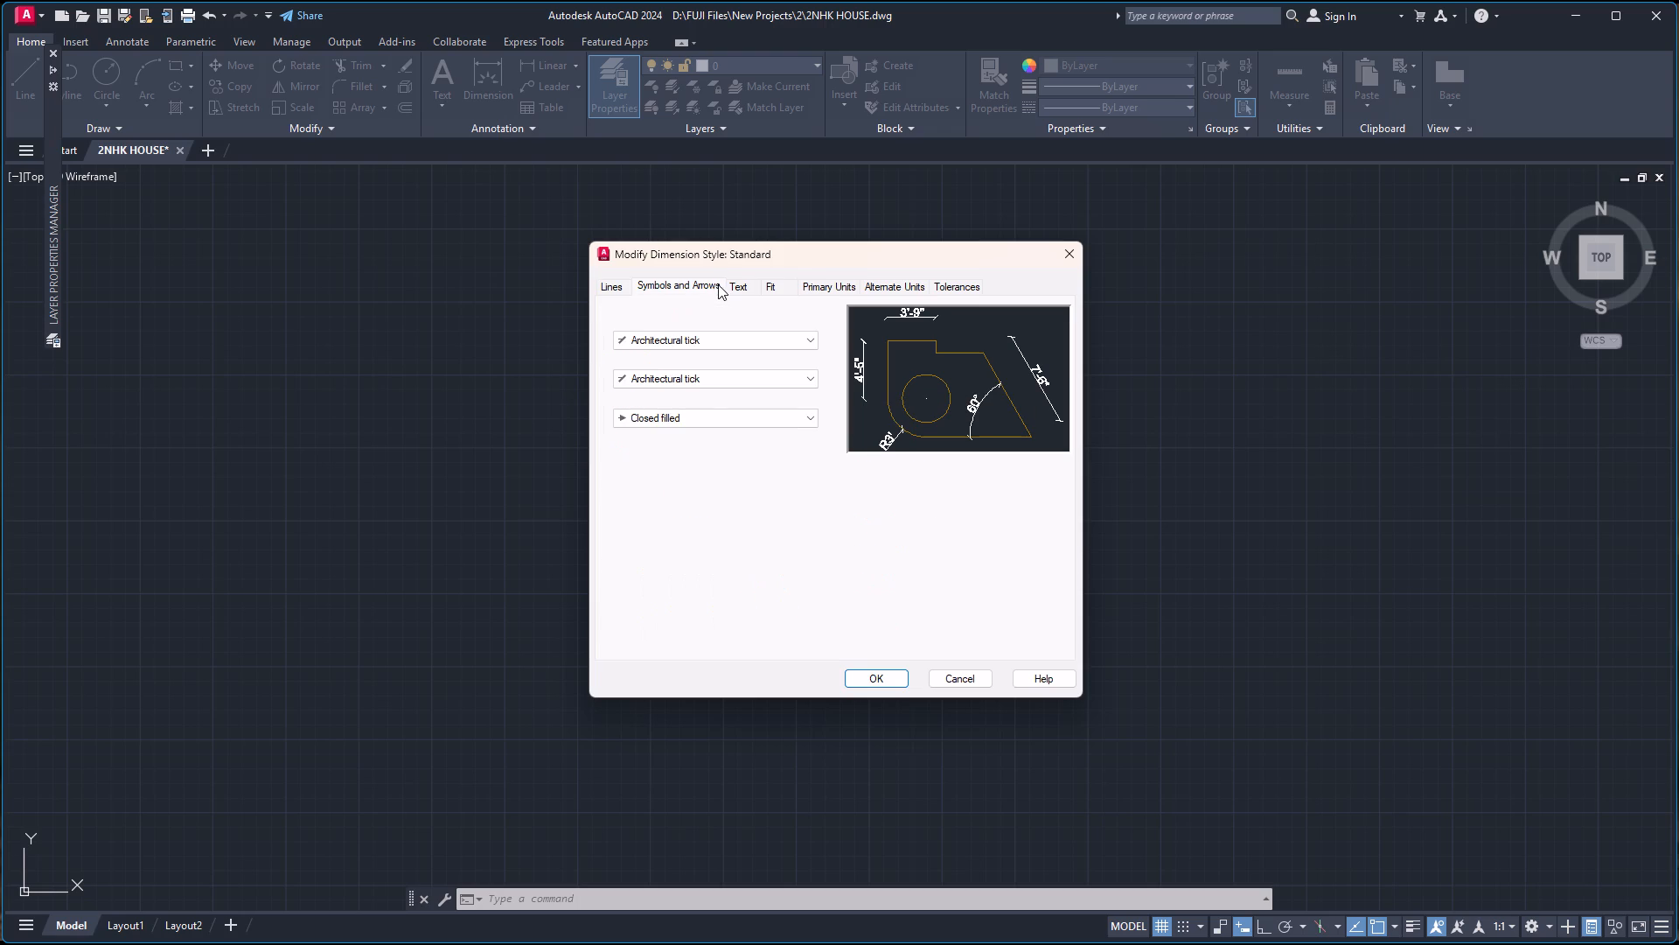
click(749, 283)
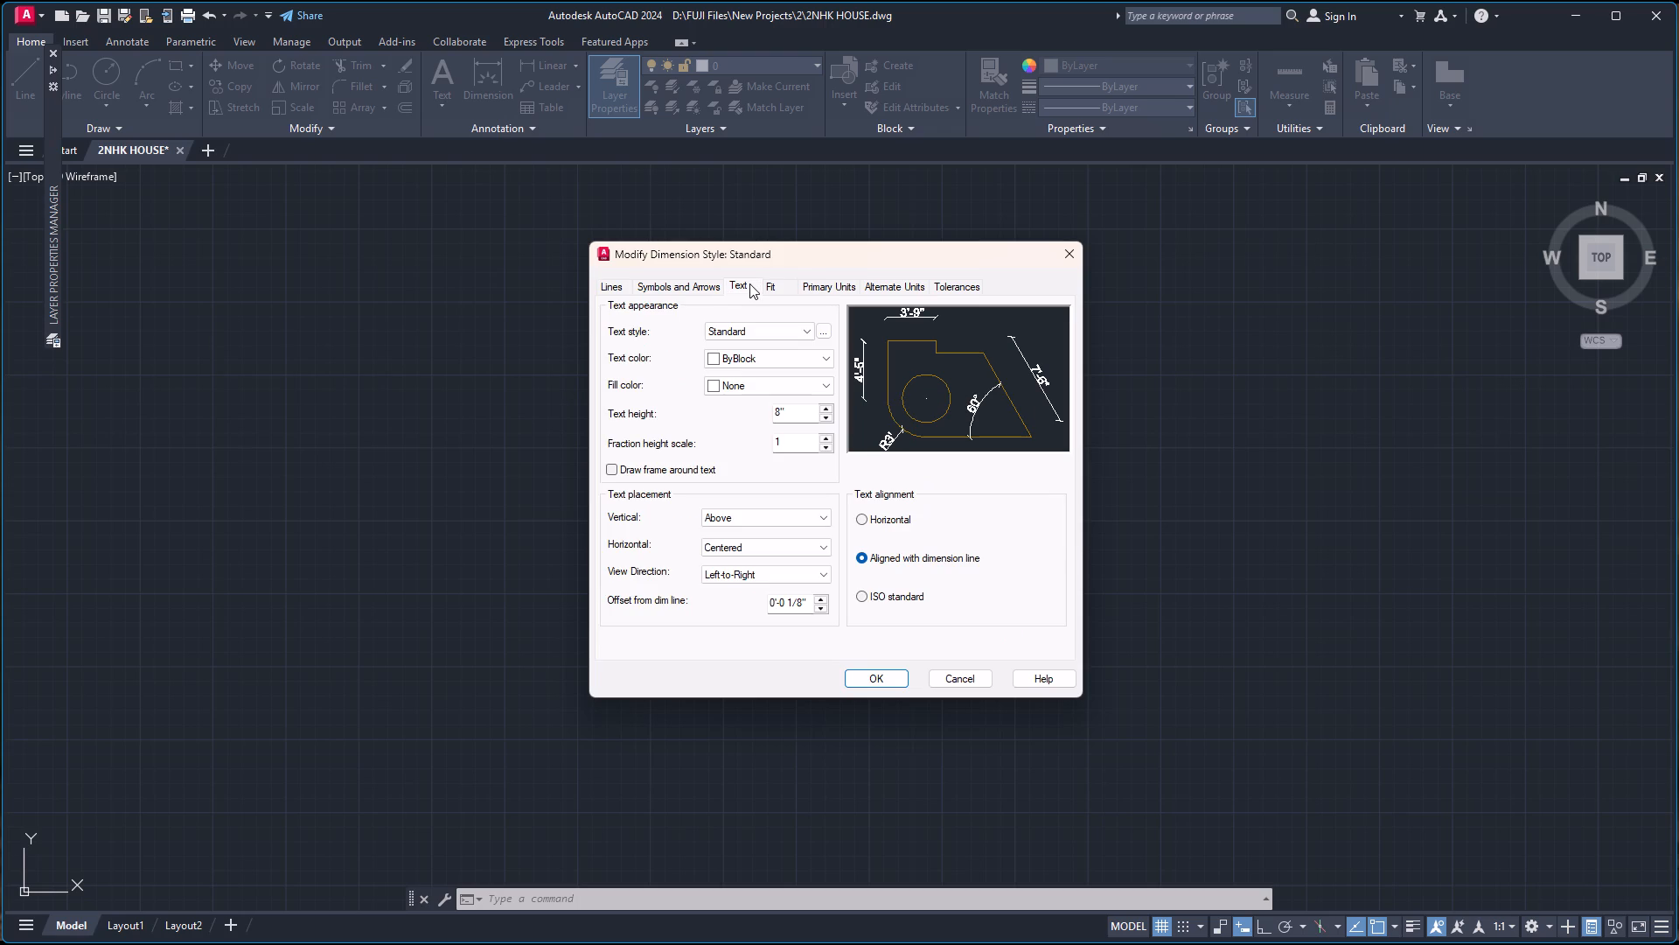
click(877, 679)
Make Standard the current dimension style and finish managing dimension styles.
click(1024, 389)
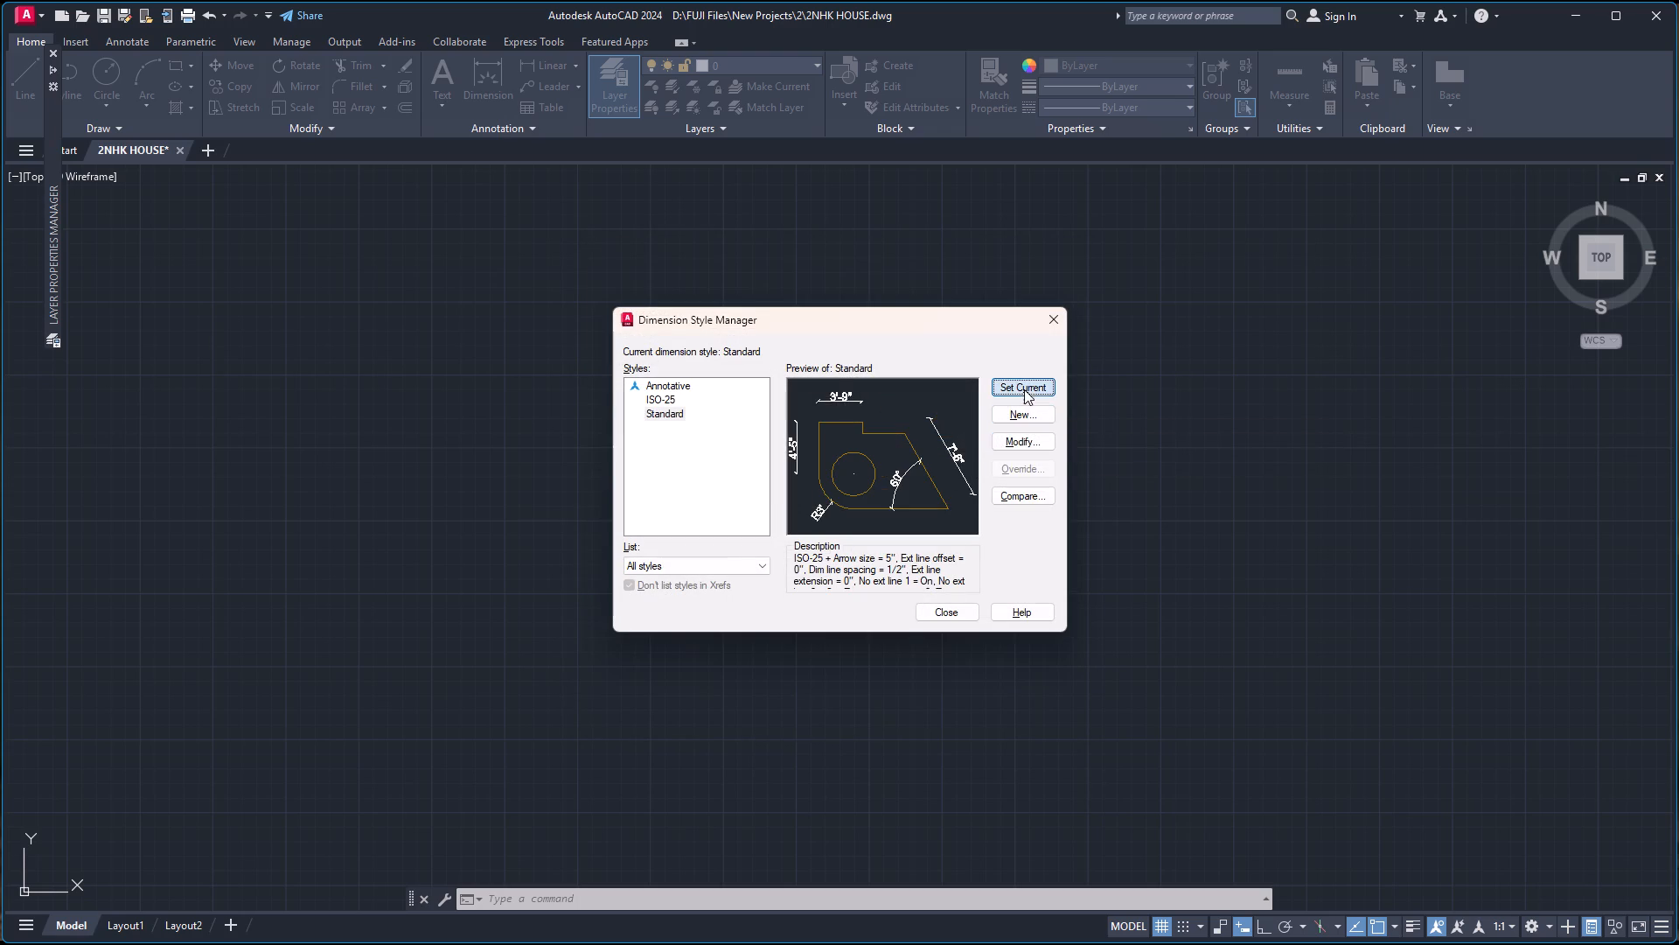
click(937, 610)
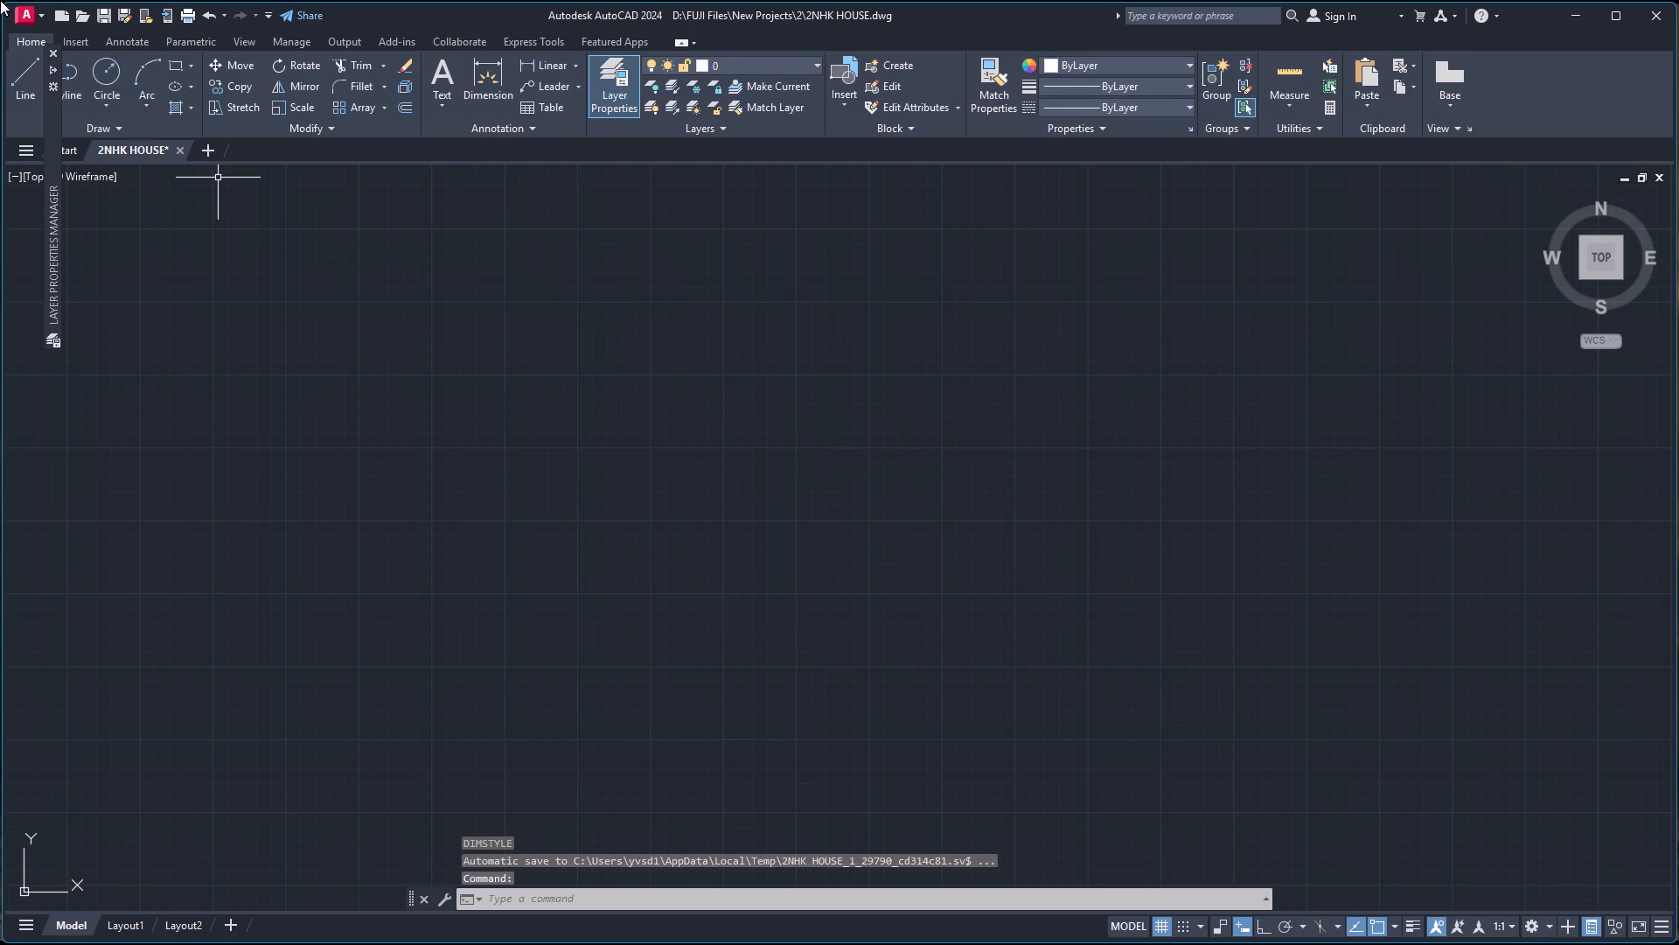
Create a new layer named WALL and make it the current layer.
click(159, 79)
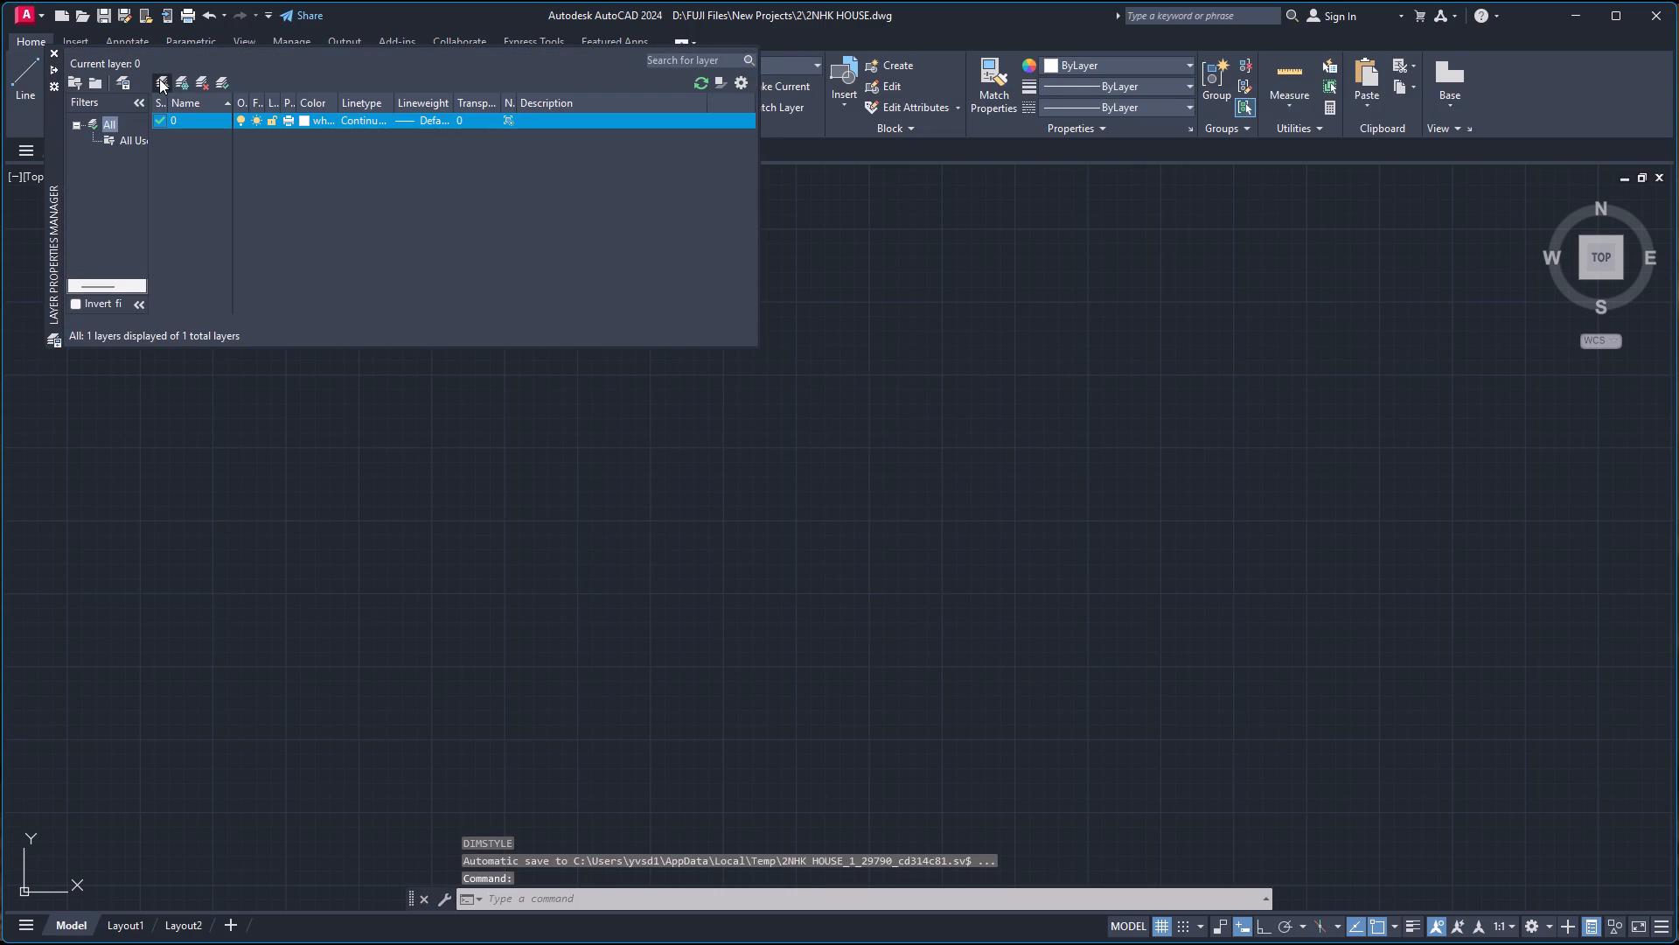
text(WALL)
key(Return)
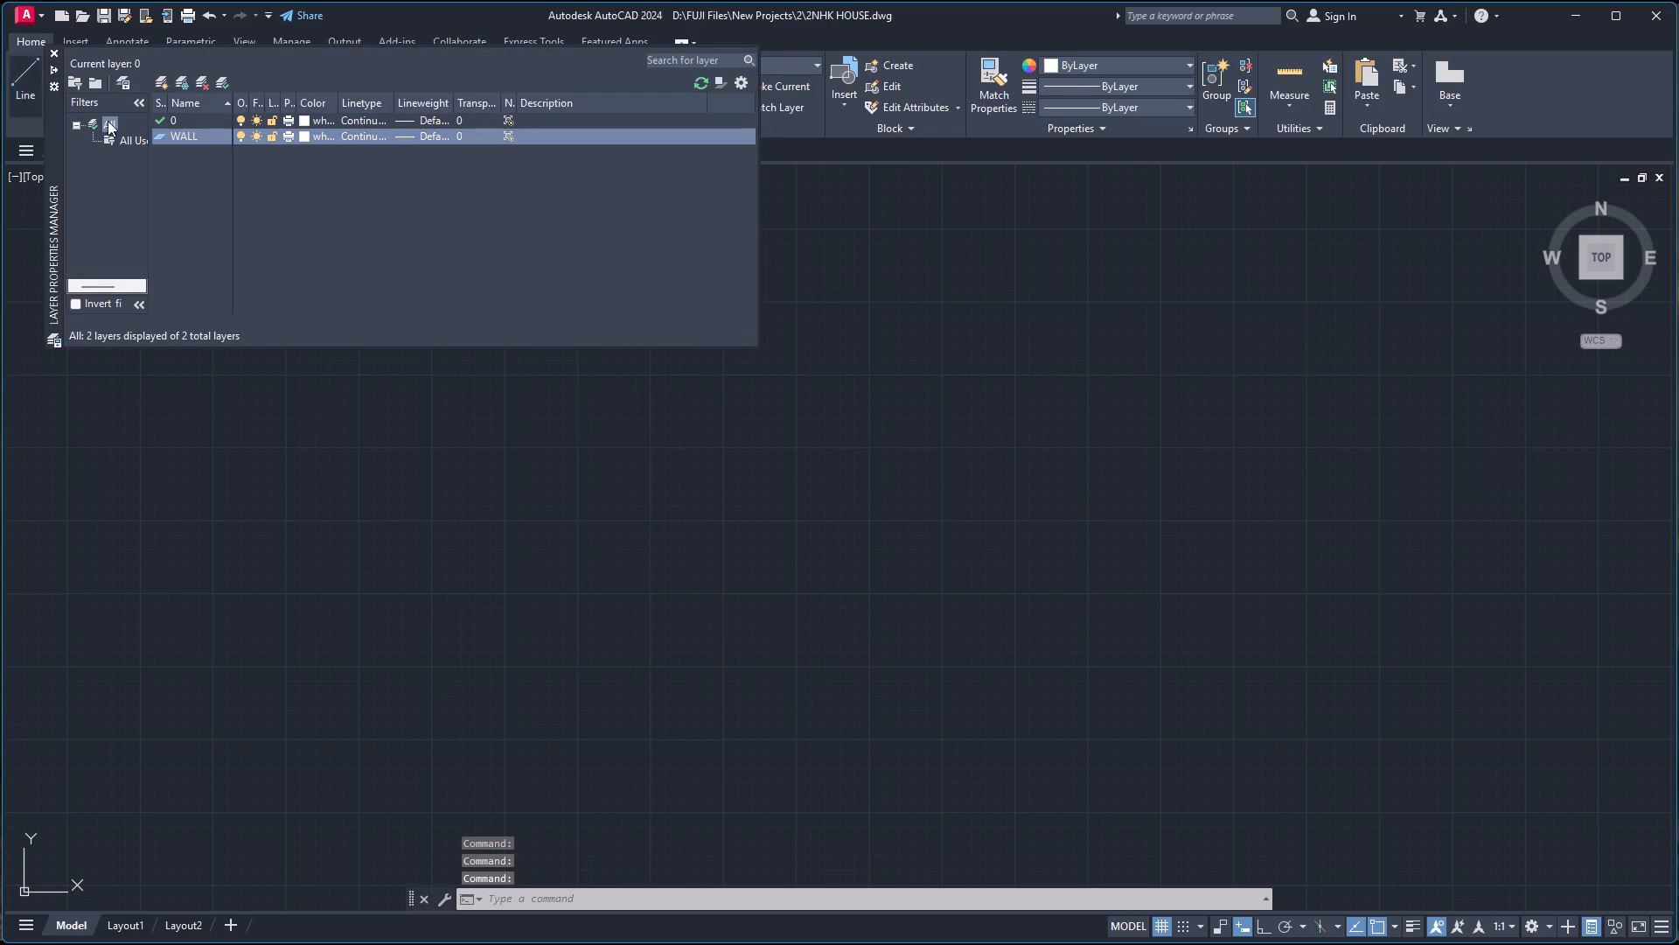
double_click(177, 139)
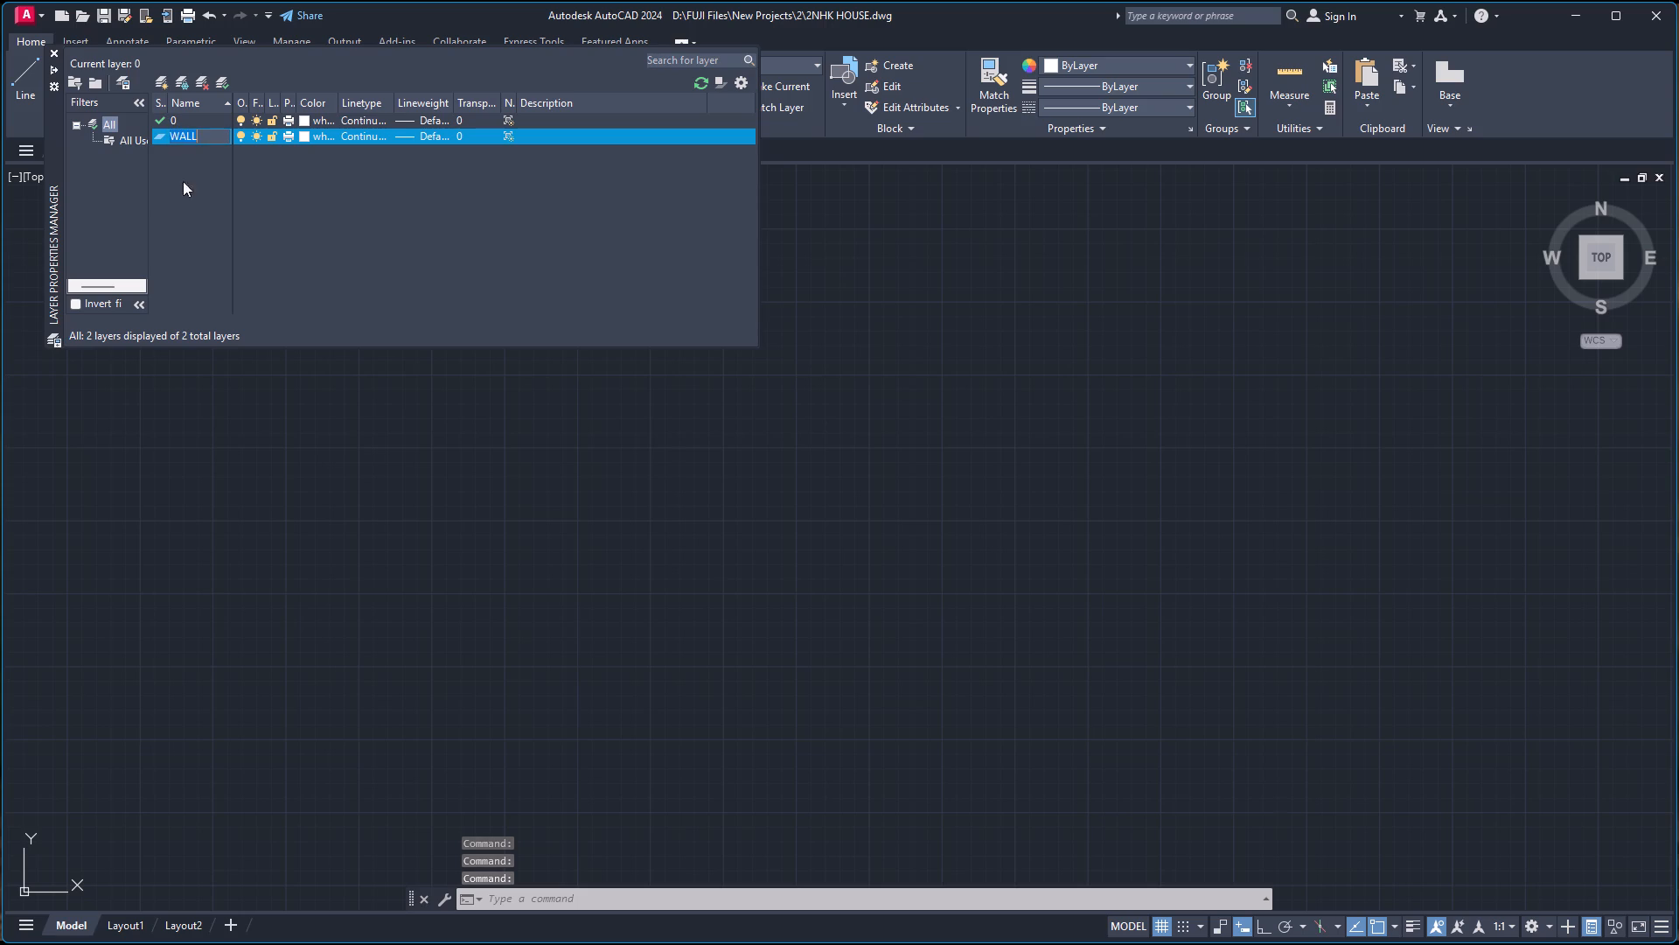
click(187, 206)
double_click(198, 137)
click(186, 199)
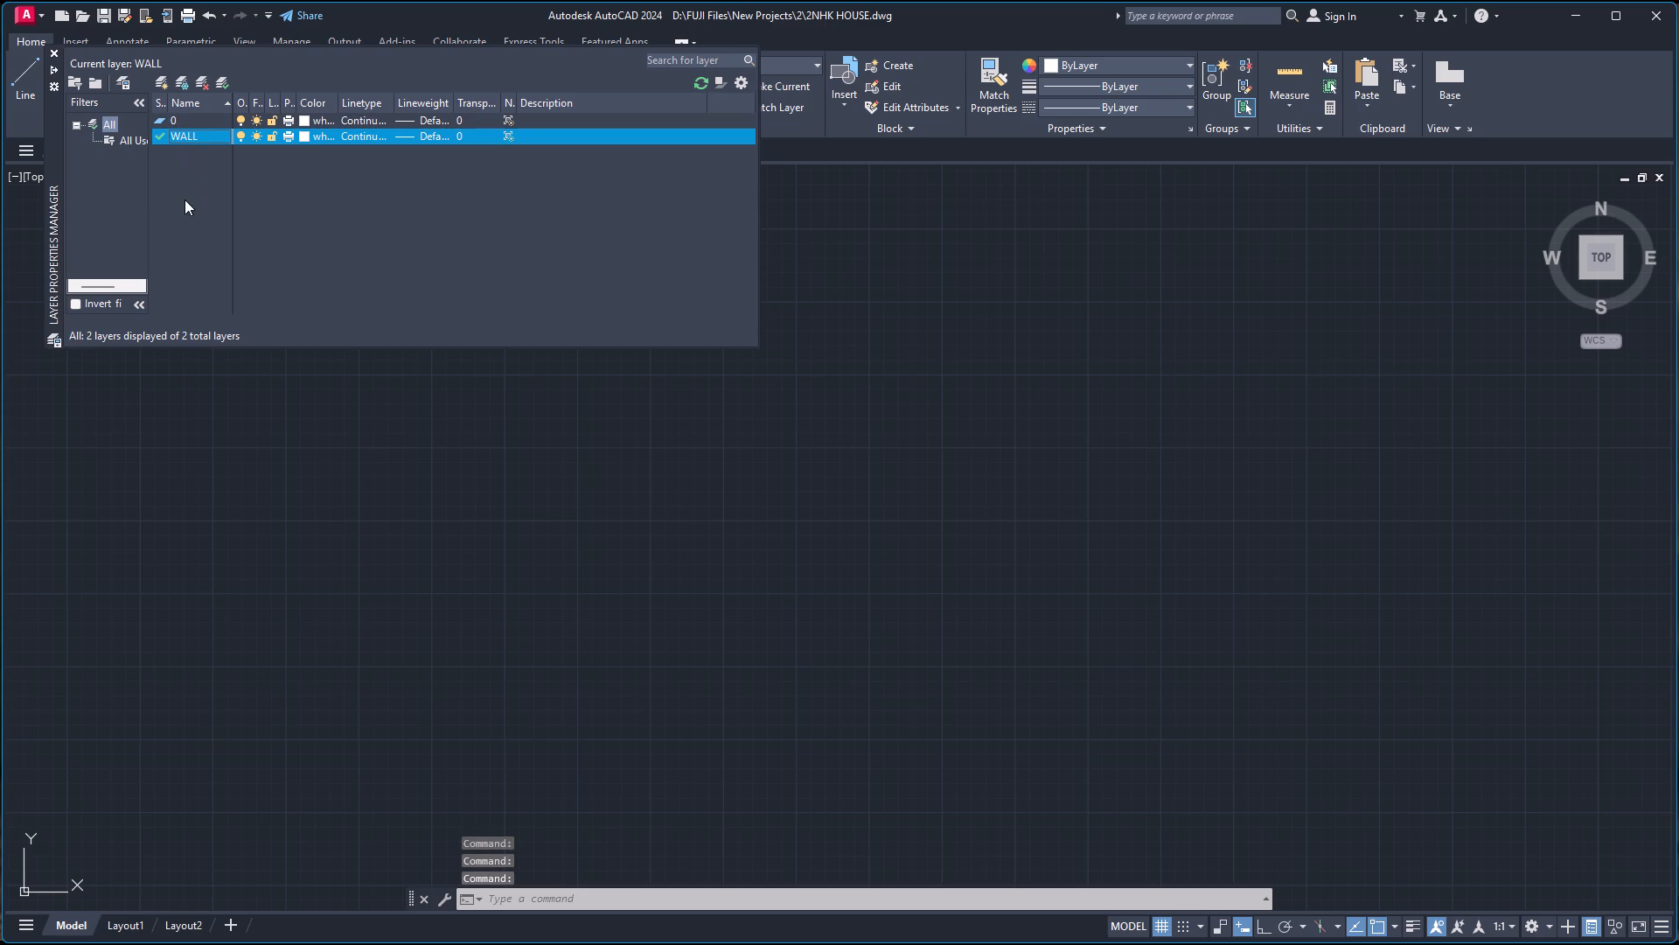
click(728, 516)
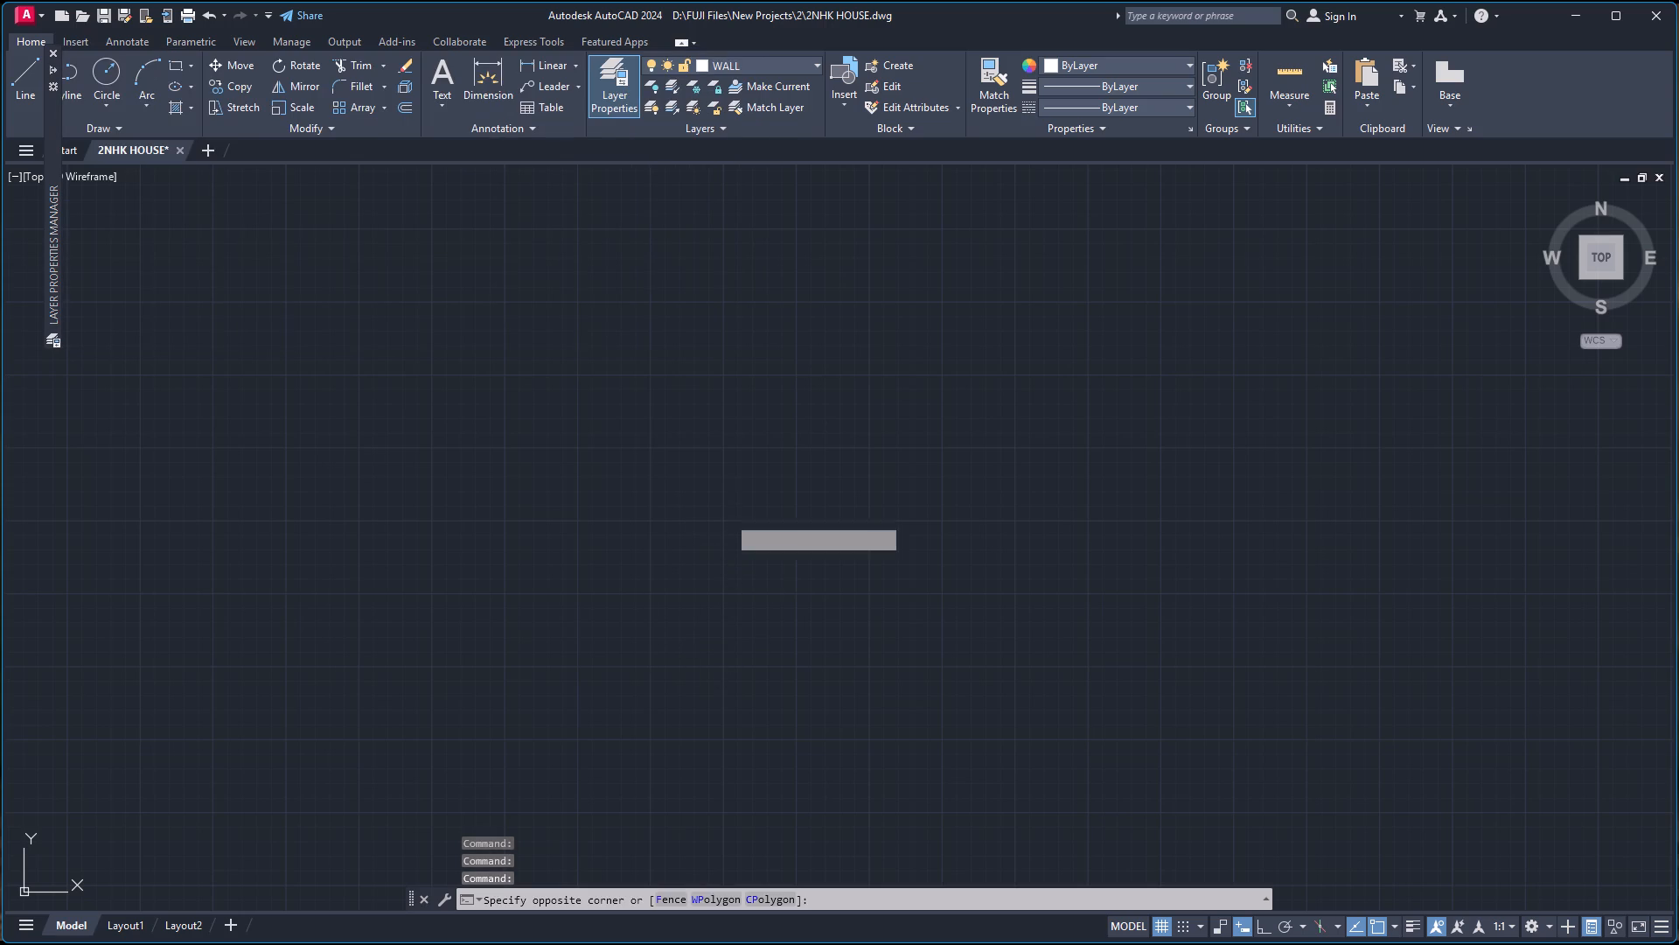
click(783, 572)
With Ortho on, draw the top outer wall line 23' long to the right, continuing 38' straight down from its right end.
key(l)
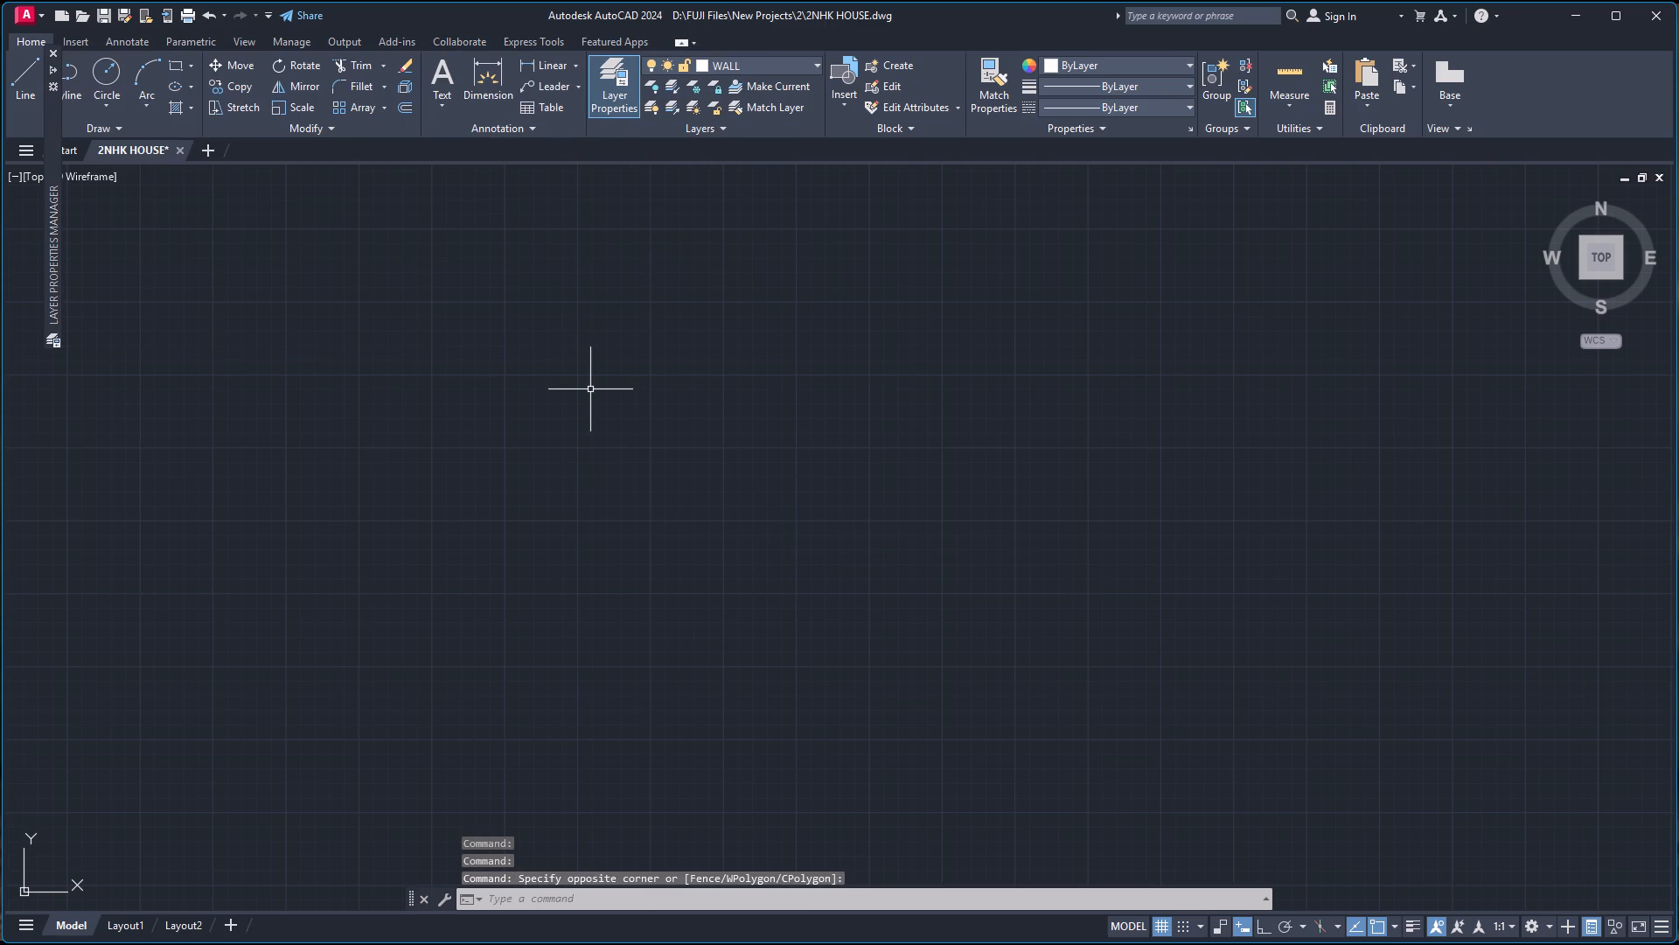
key(Return)
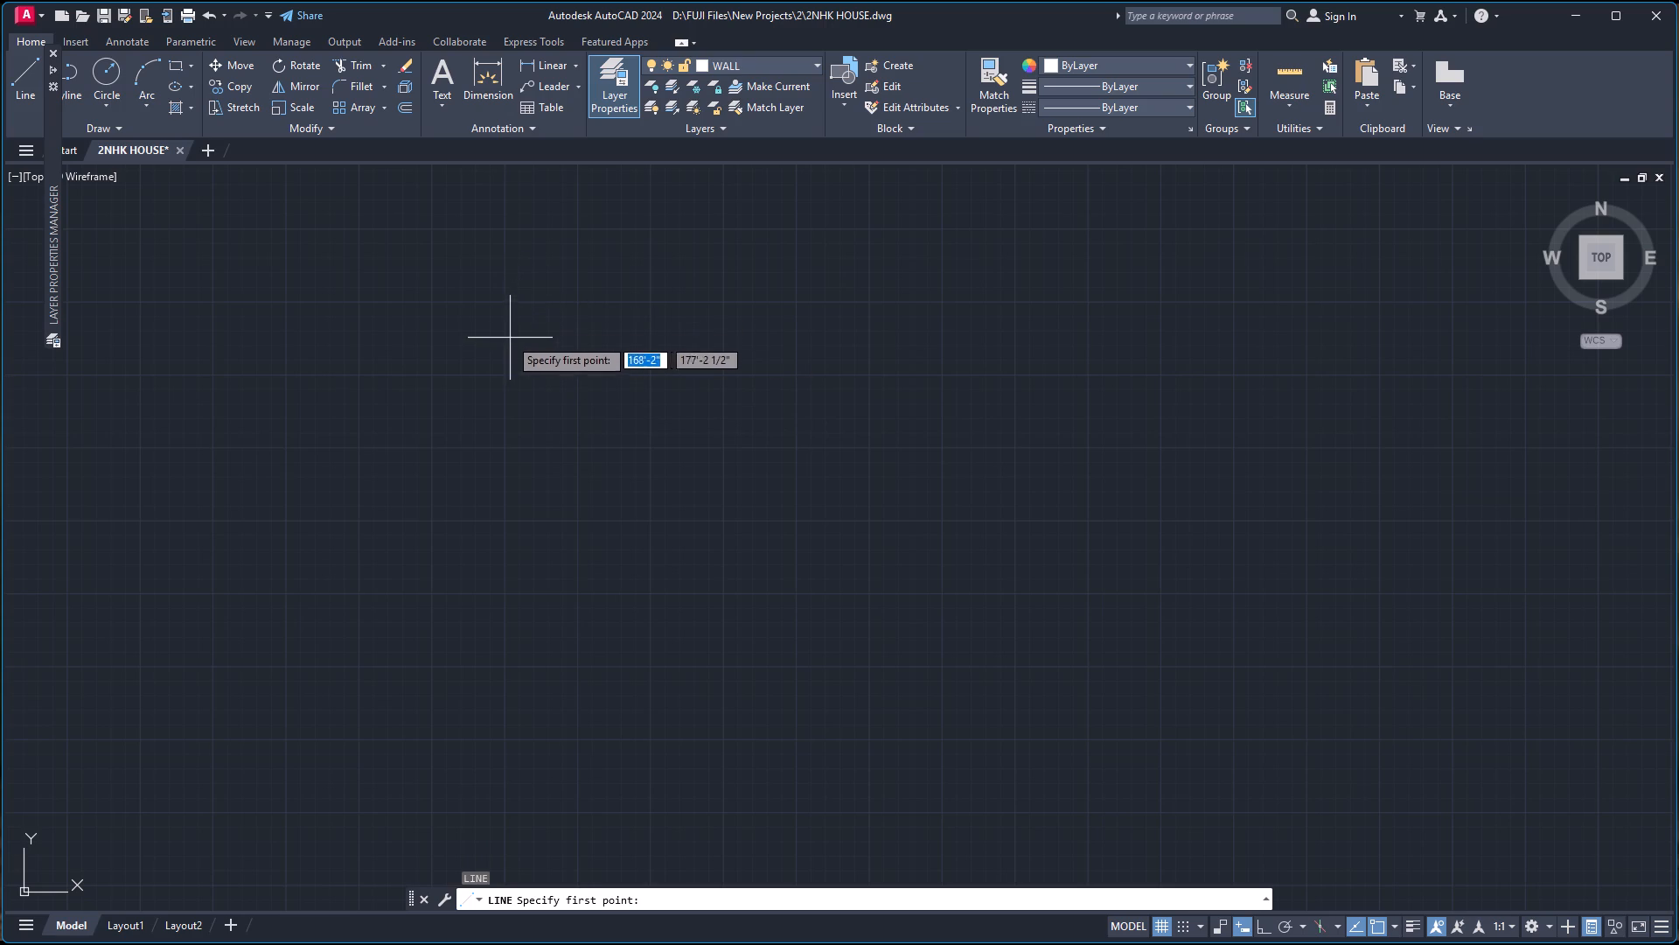
click(505, 339)
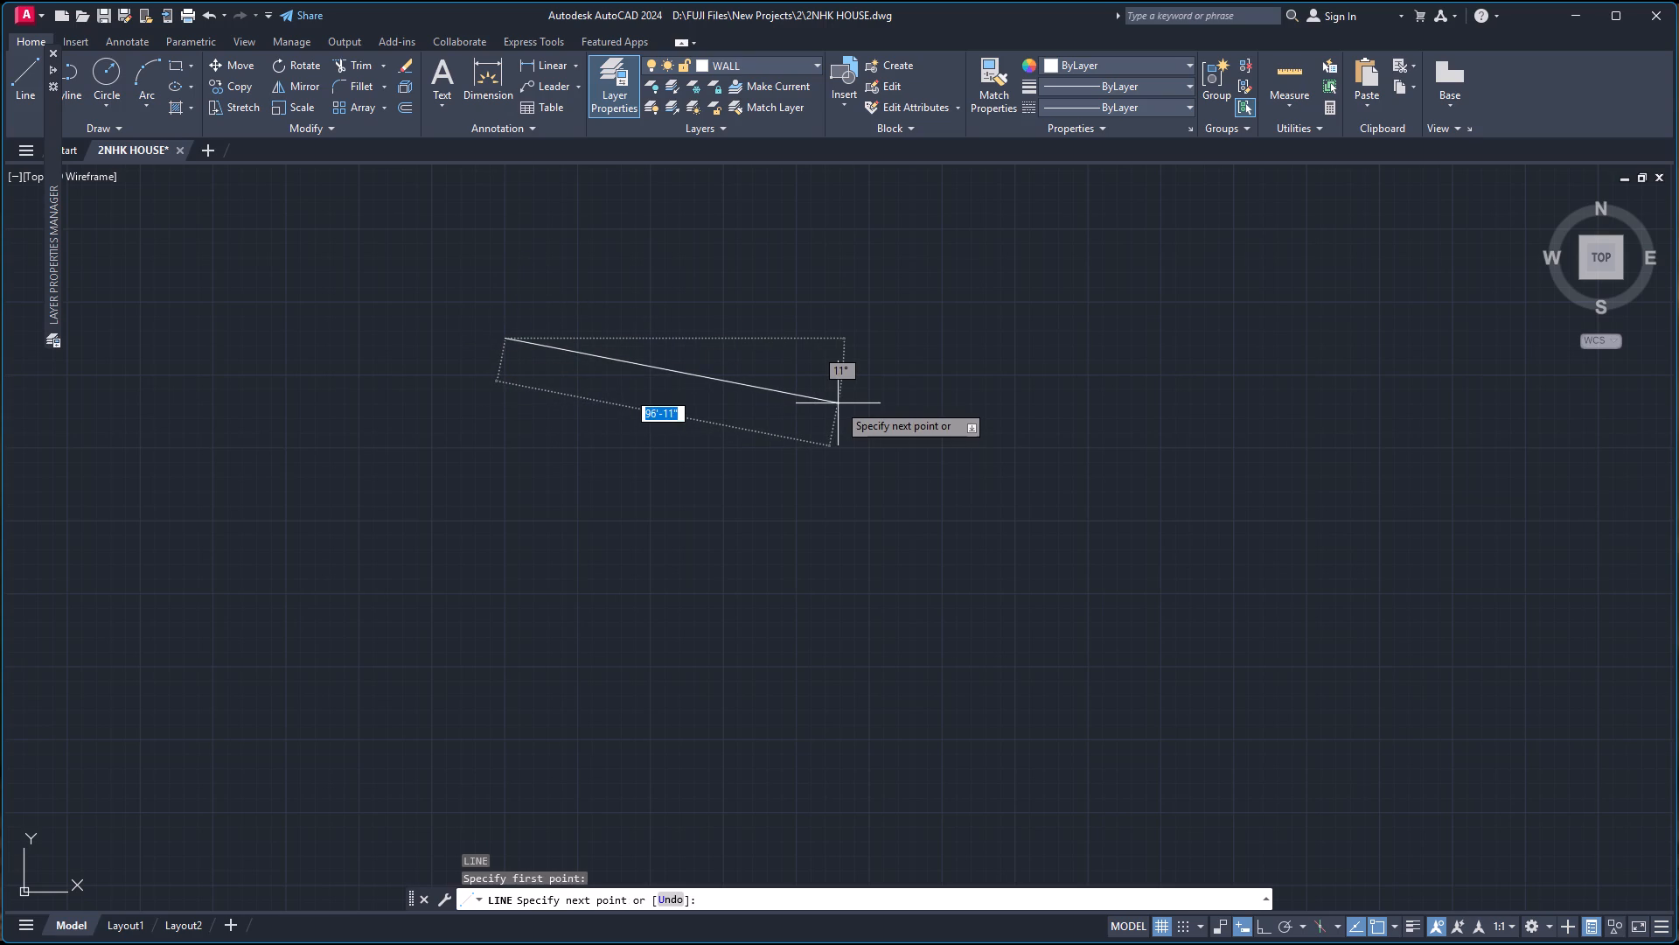
key(F8)
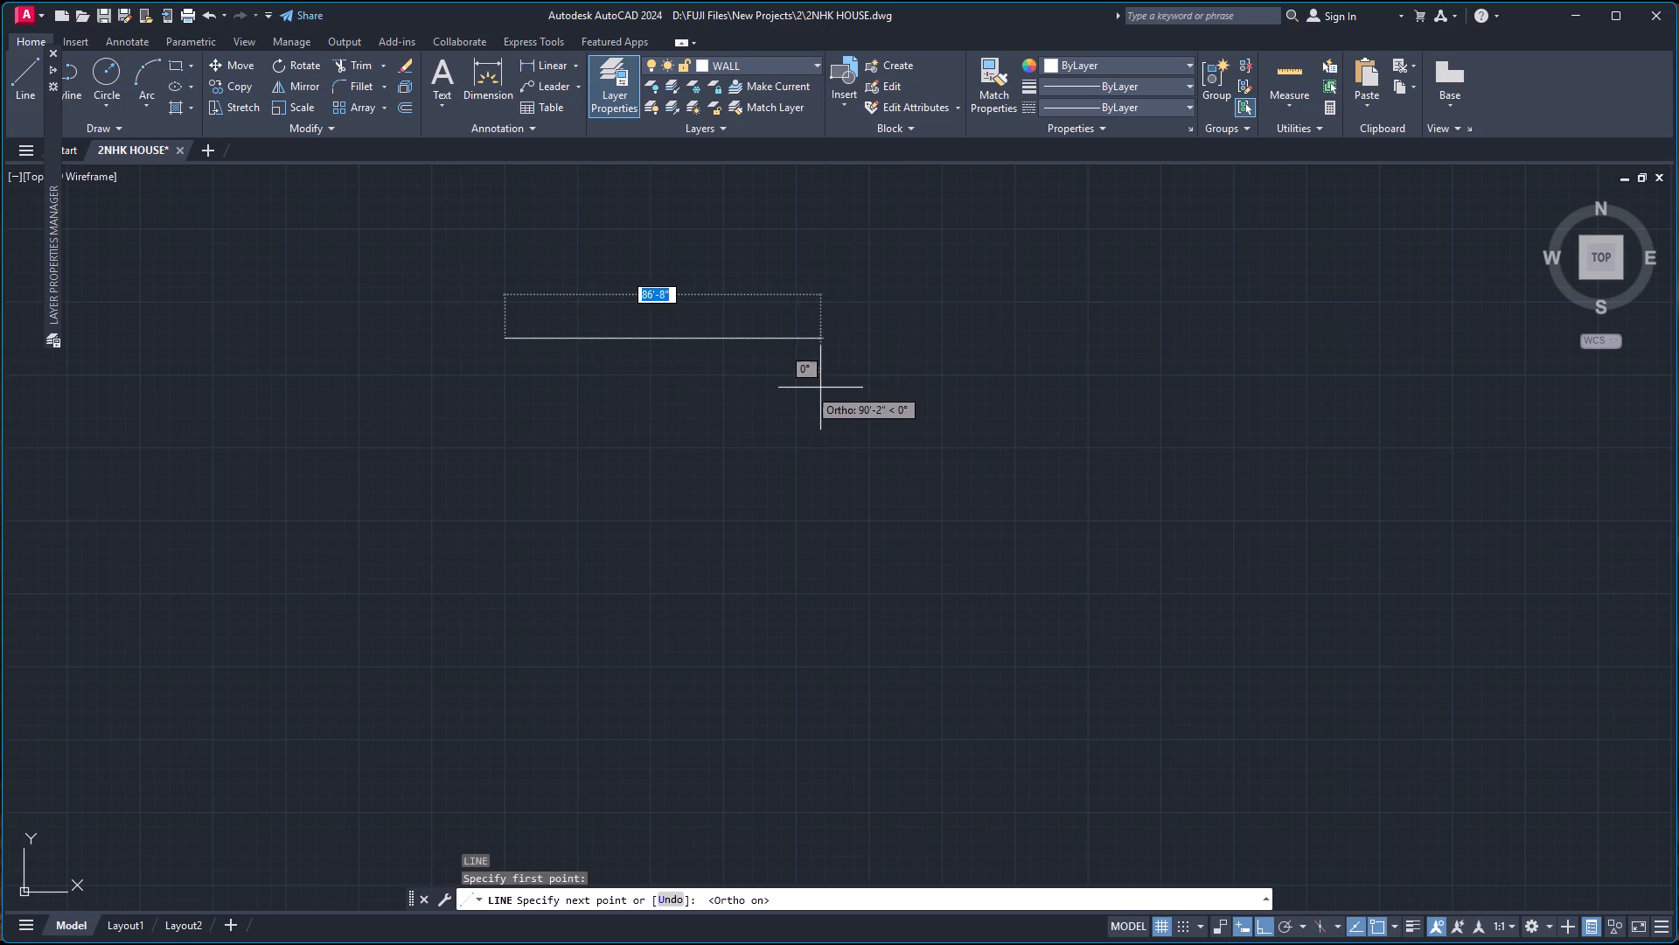
scroll(589, 354, up, 2)
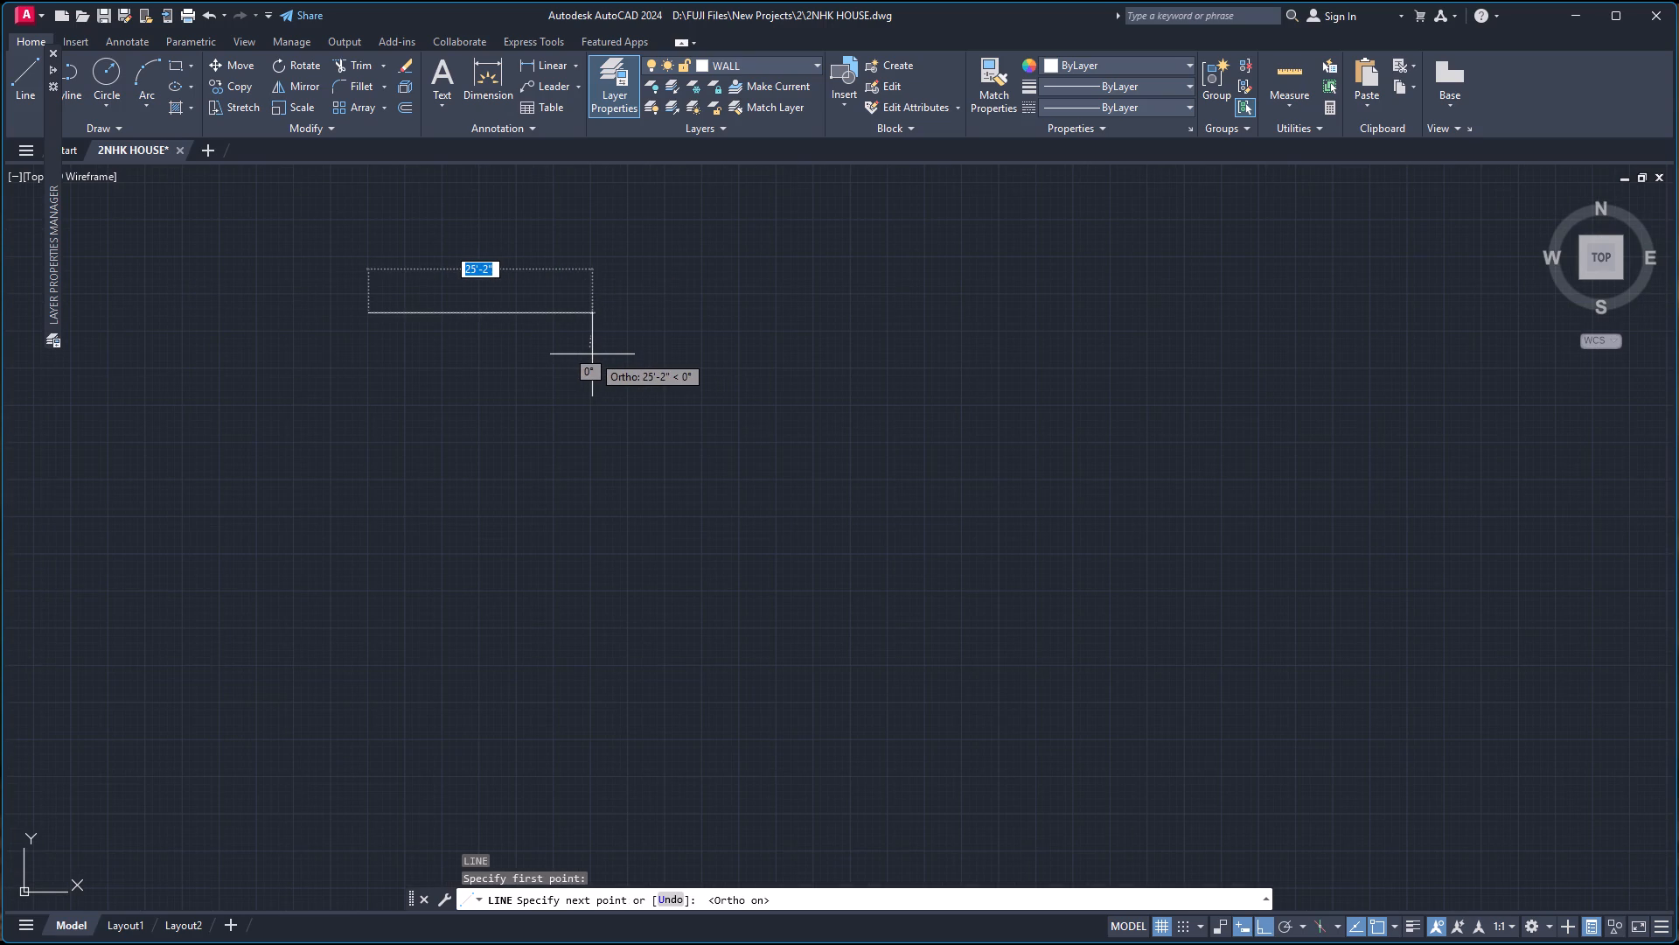
text(23')
key(Return)
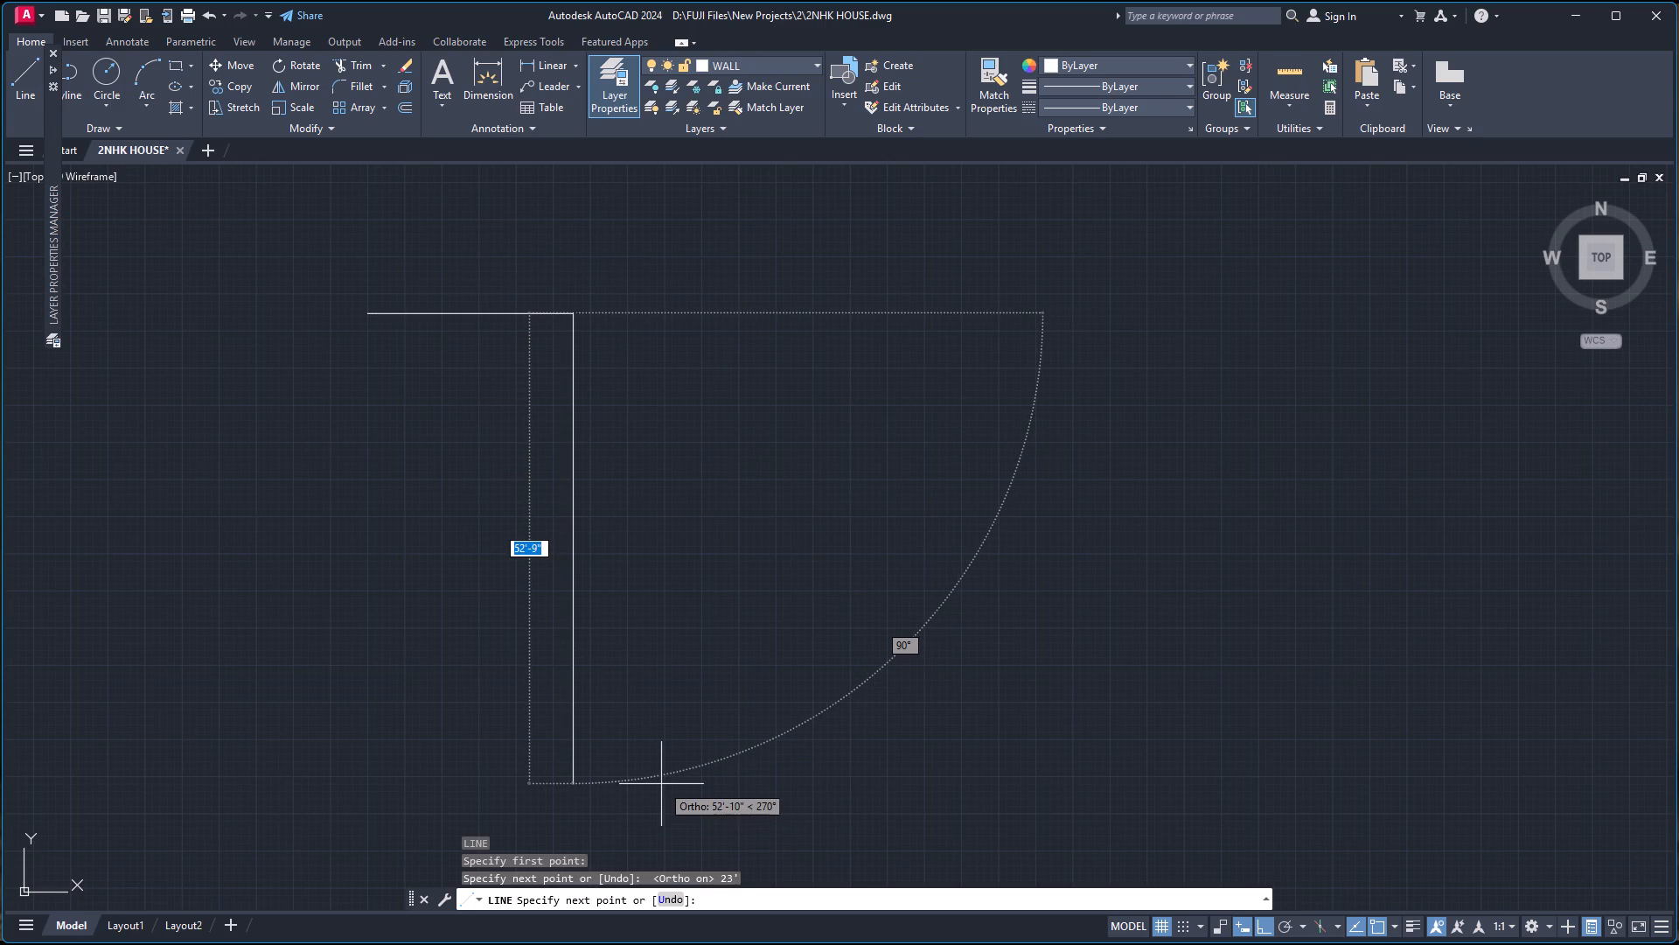
text(38')
key(Return)
key(space)
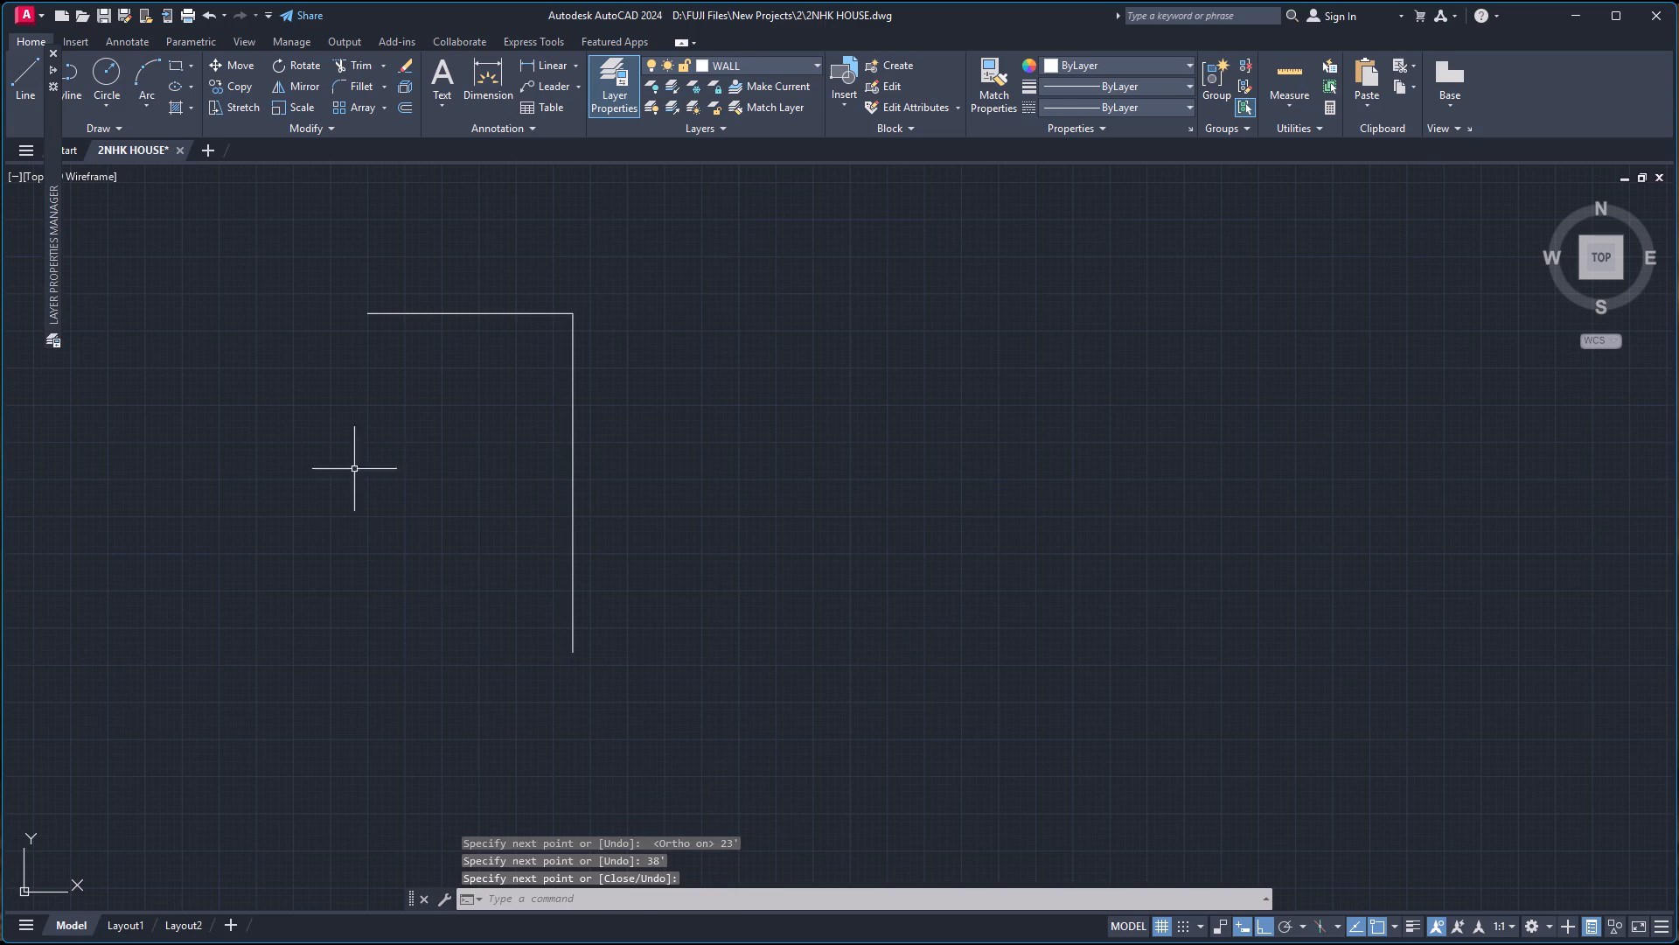
Draw the left outer wall line 38' straight down from the left end of the 23' top line.
scroll(326, 199, down, 1)
scroll(244, 256, up, 3)
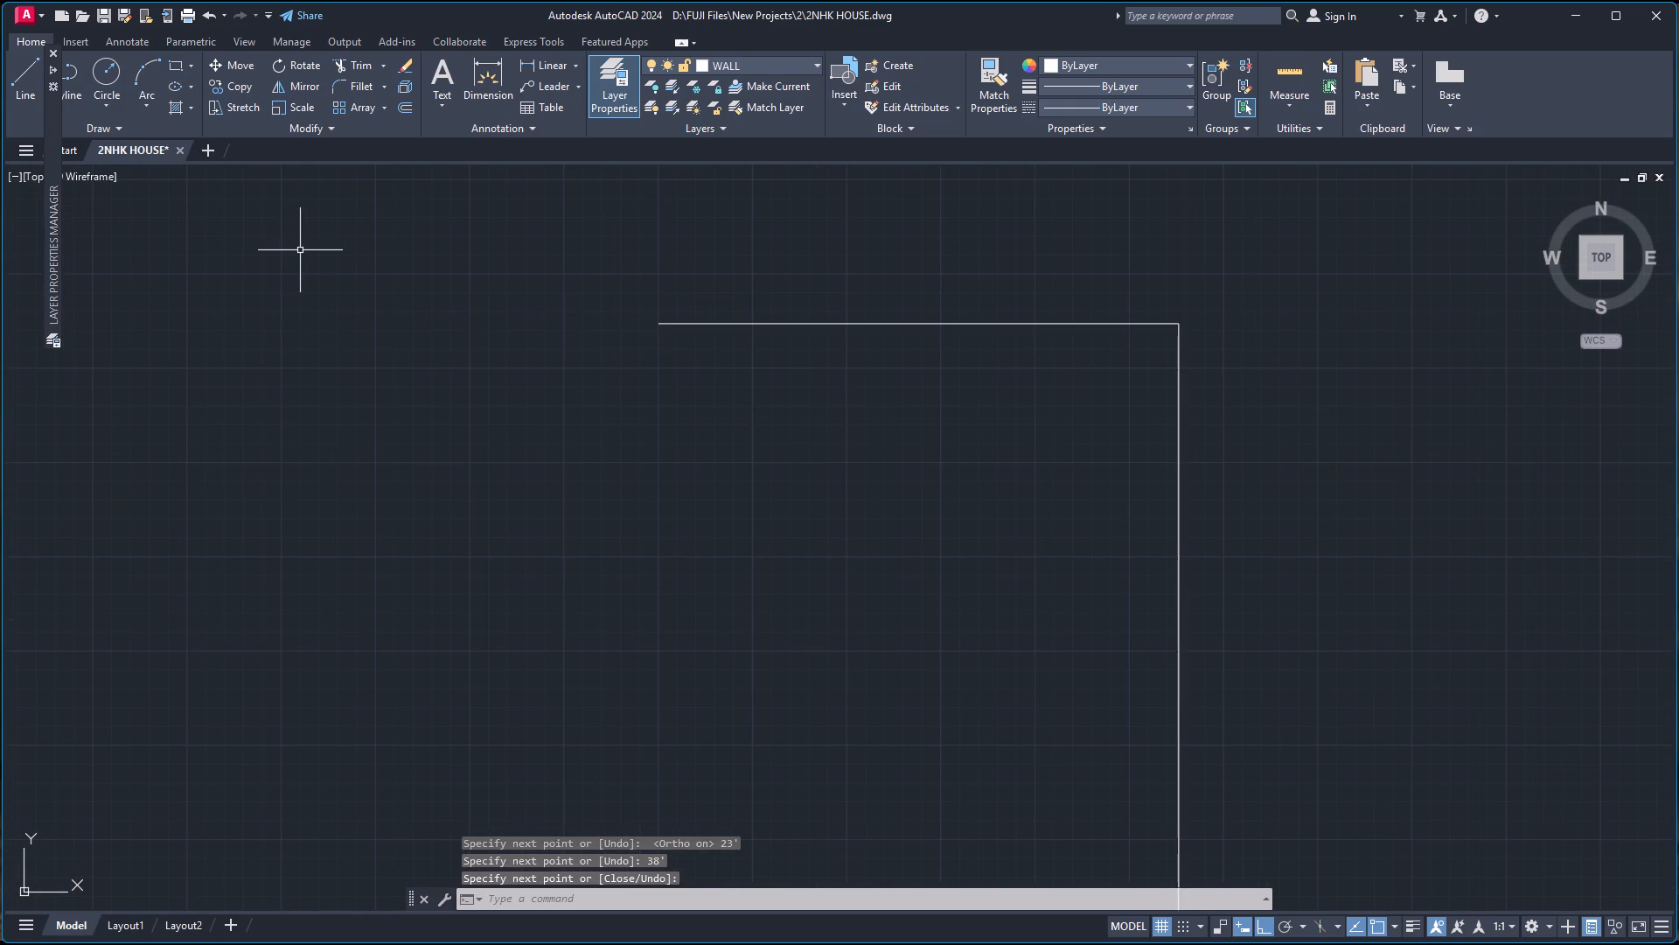
key(space)
click(654, 325)
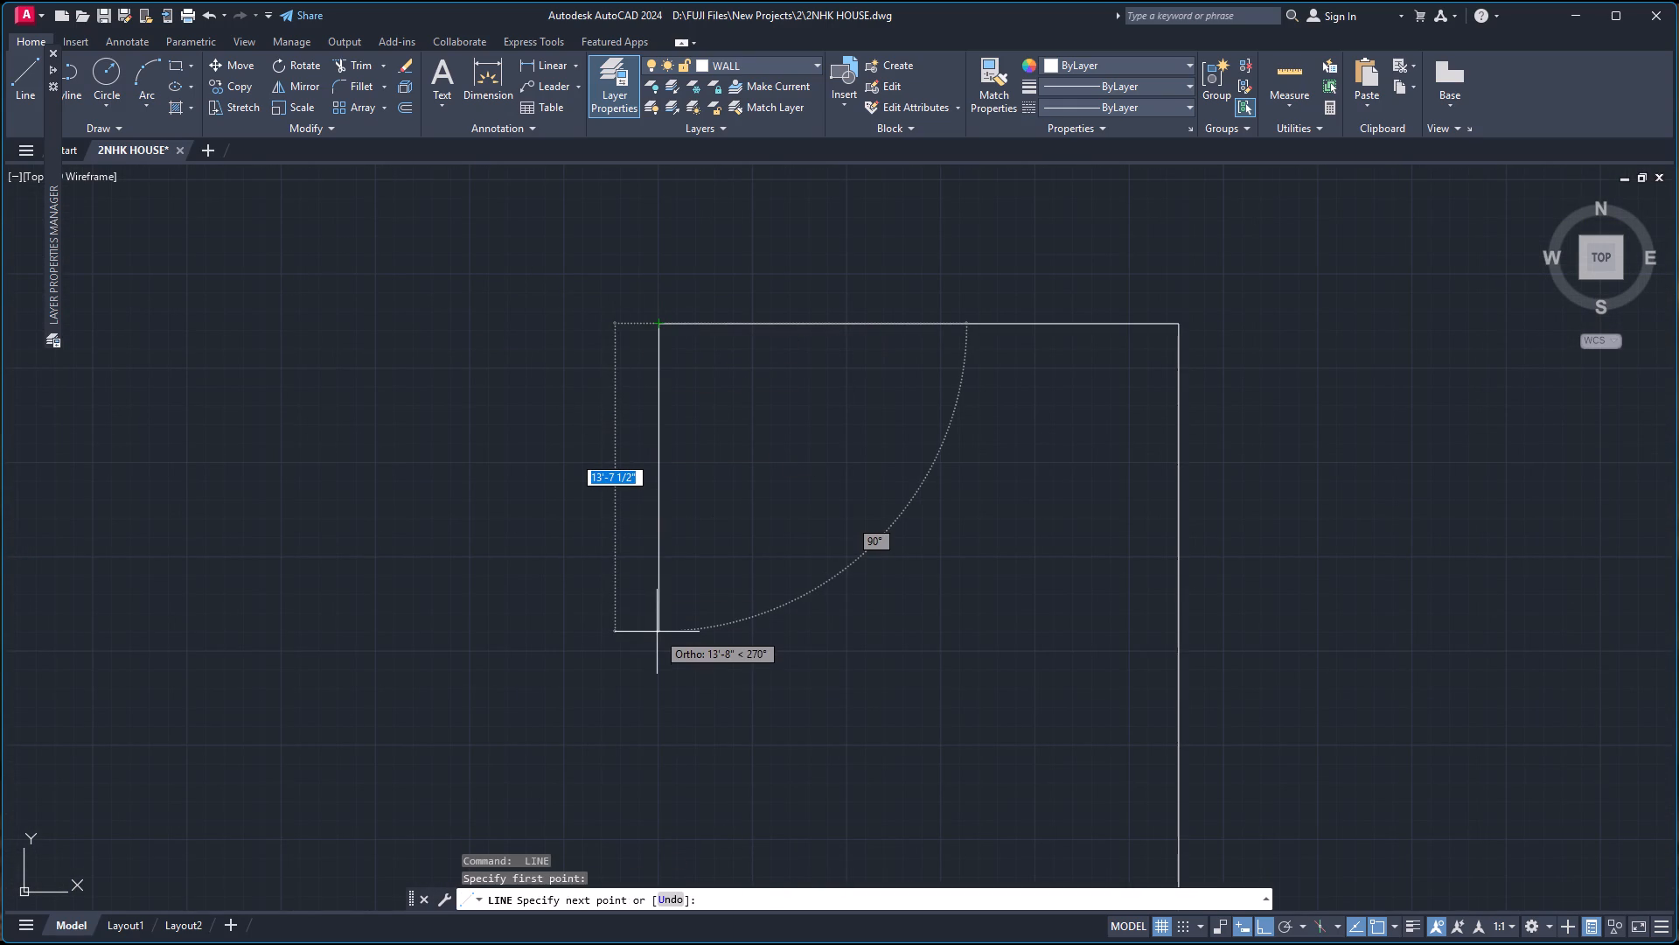
text(38')
key(Return)
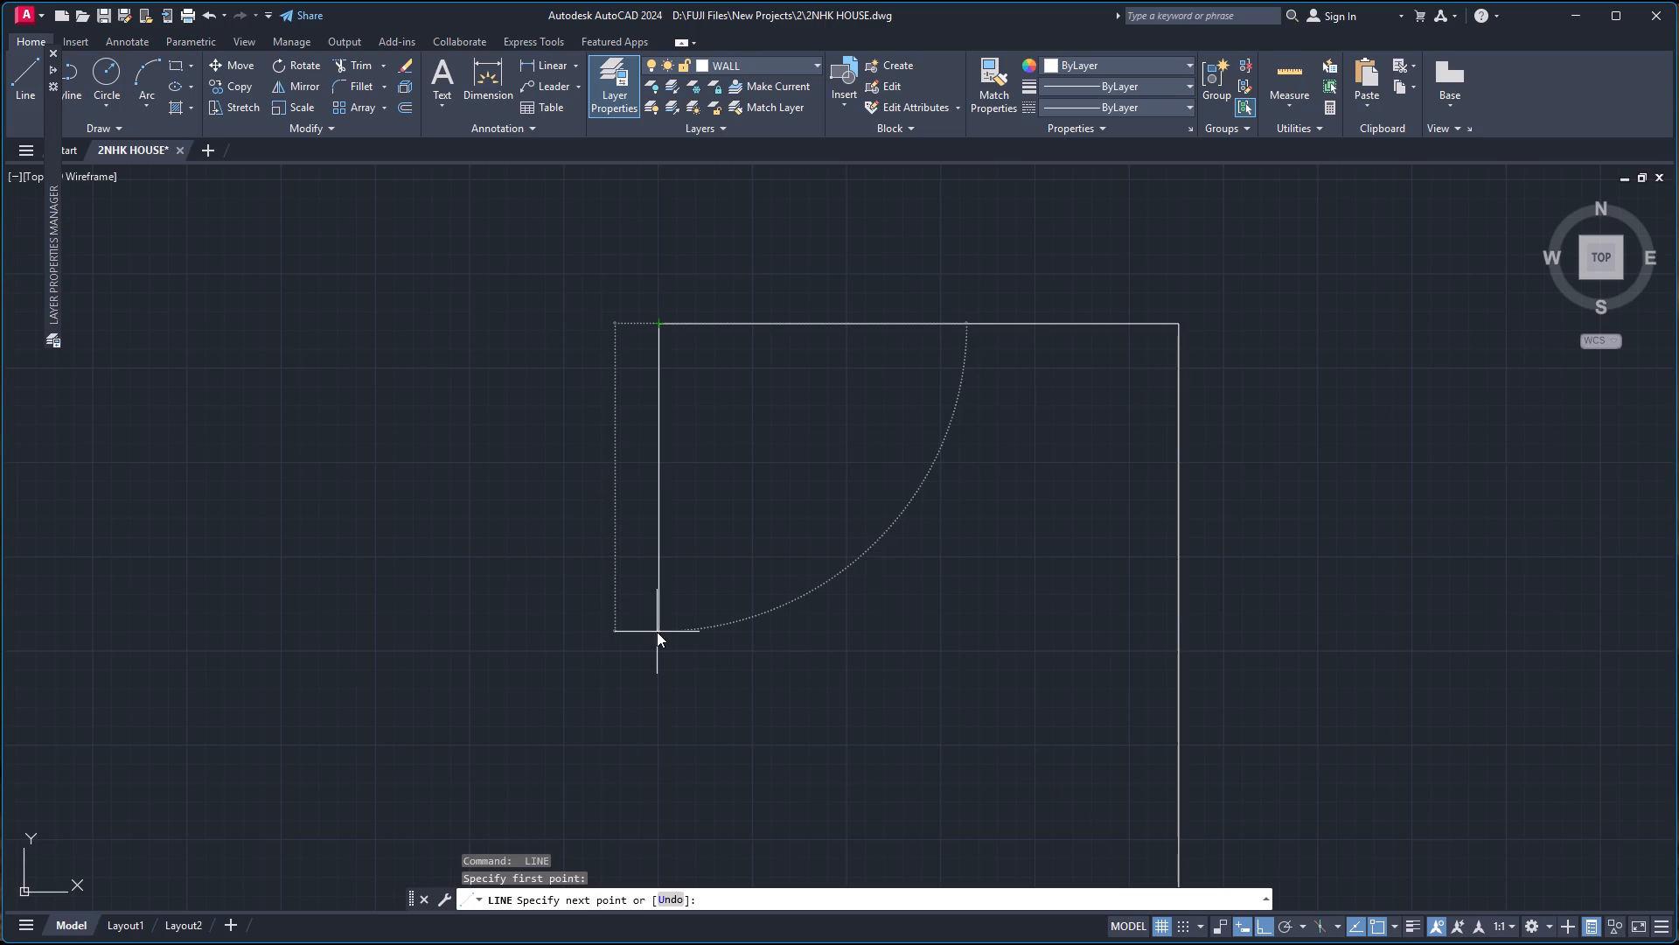
key(space)
Offset the top and left outer wall lines 9" towards the inside of the house outline.
scroll(773, 695, down, 4)
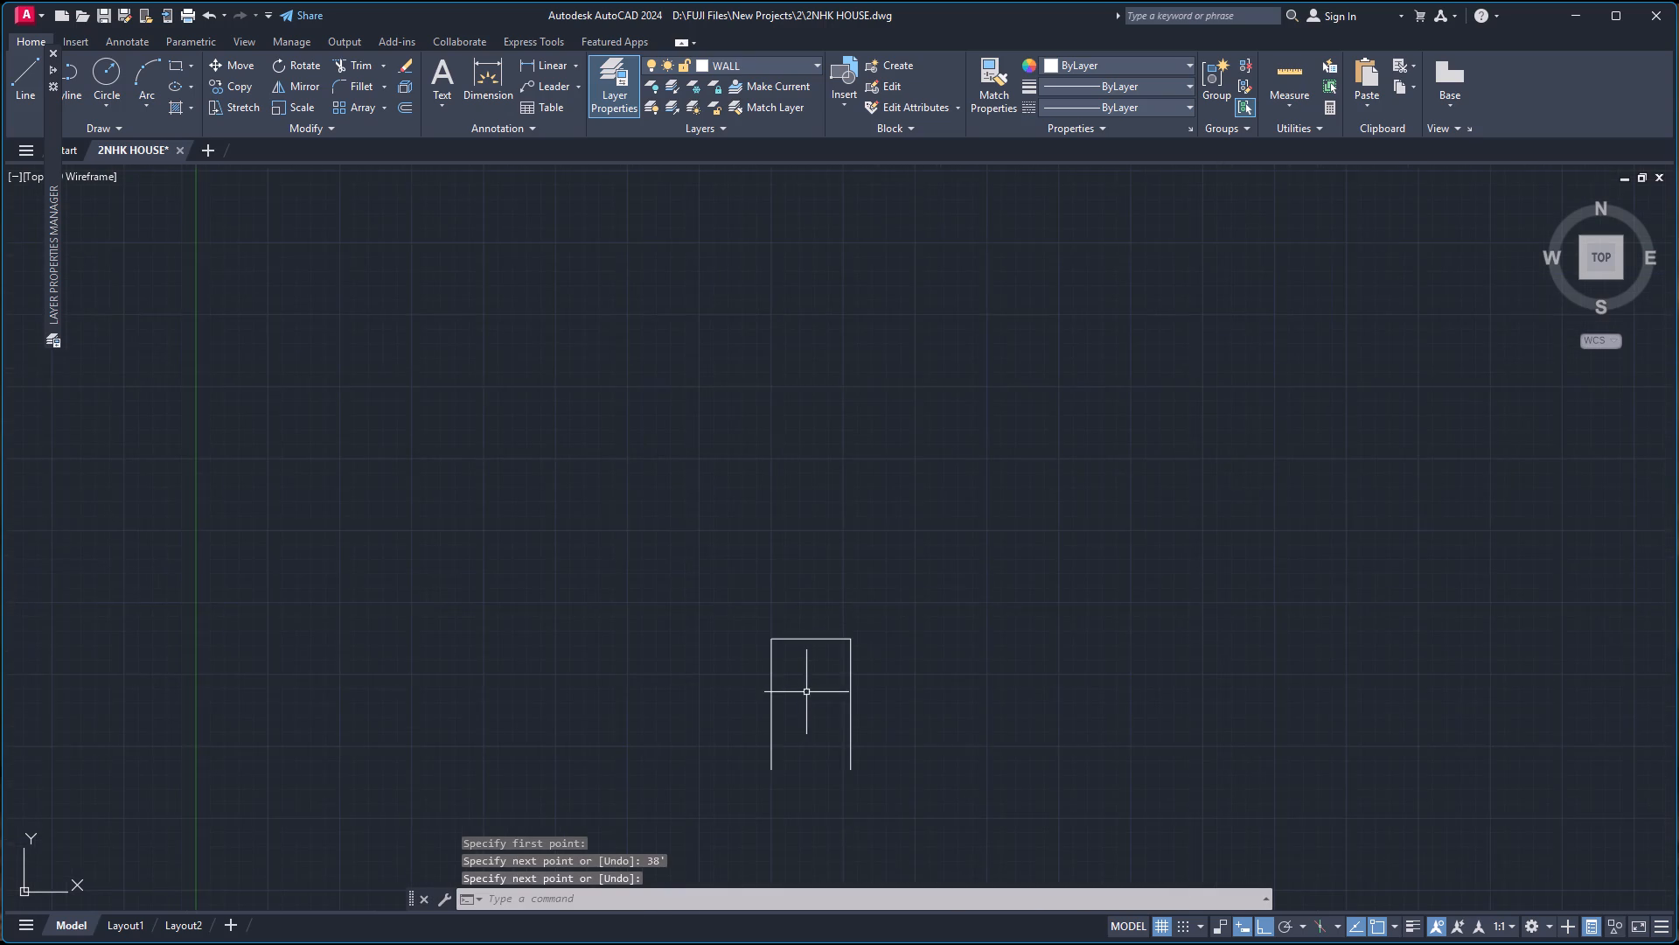
scroll(806, 689, up, 3)
click(836, 559)
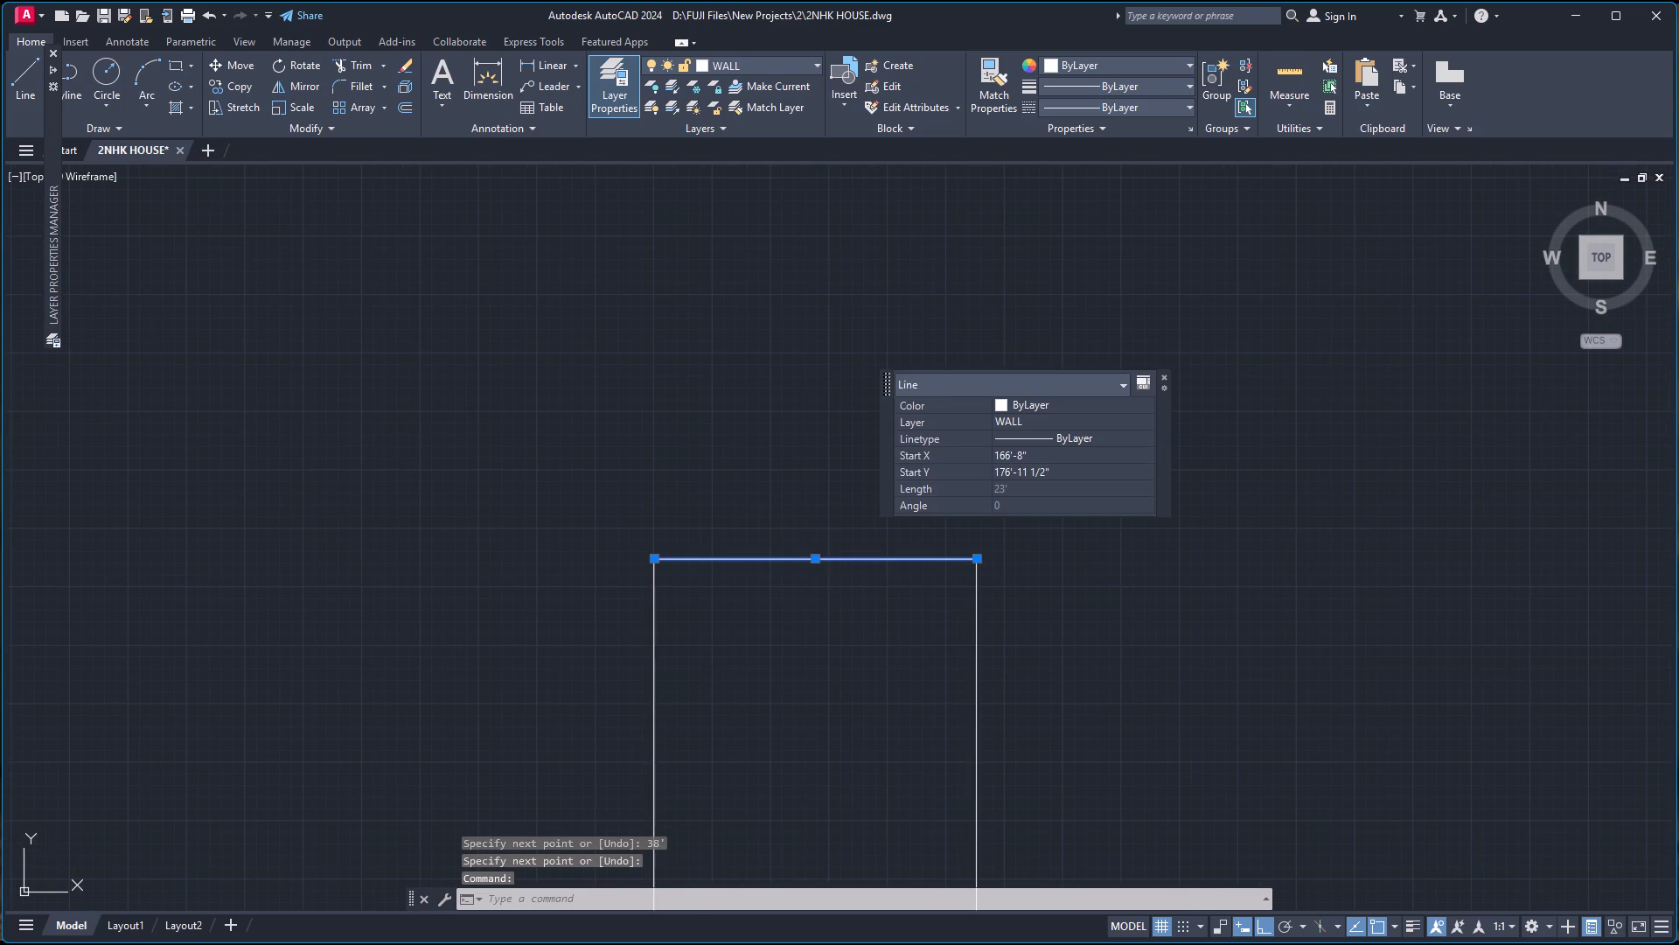
key(o)
key(Return)
key(Return)
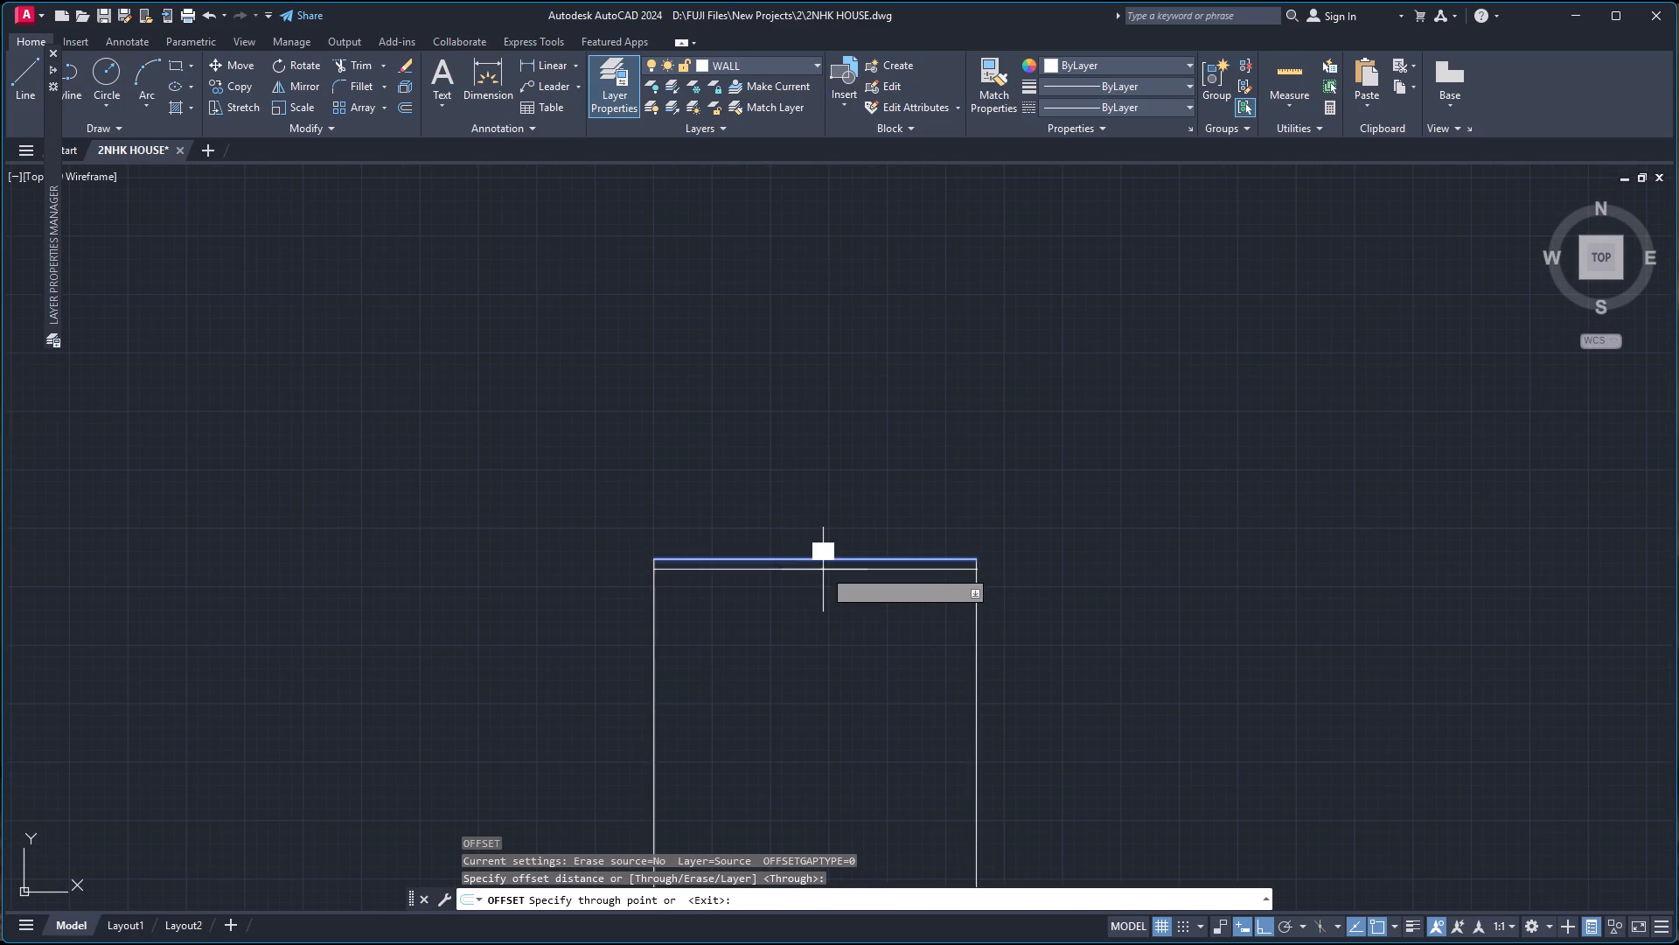
key(9)
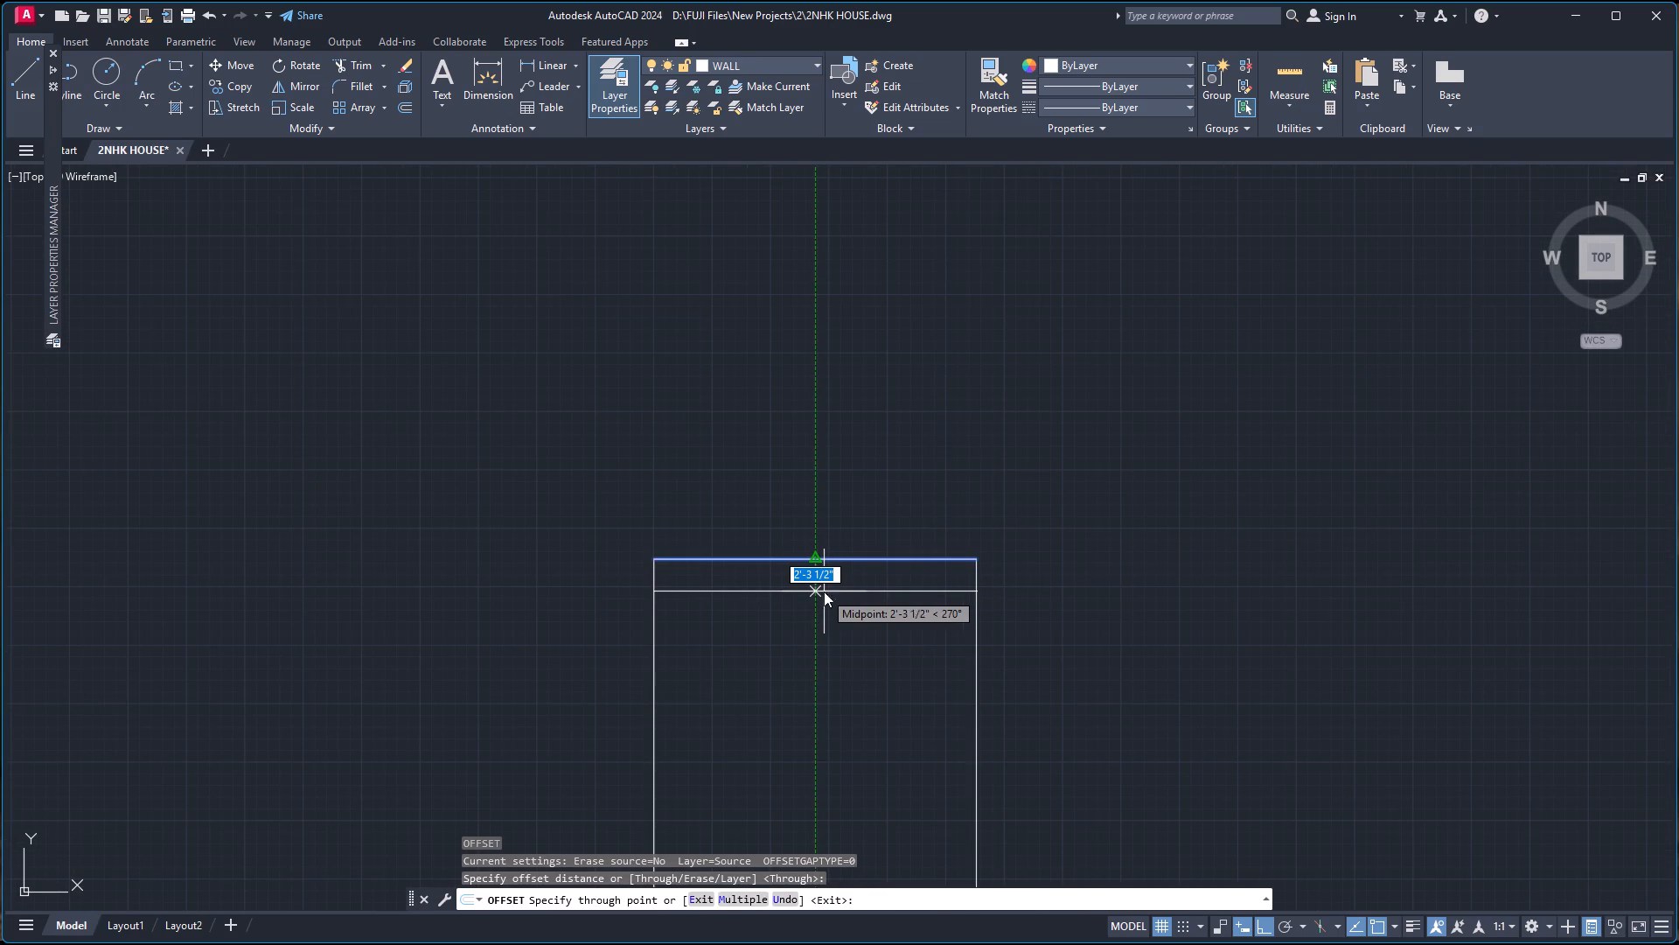
key(Return)
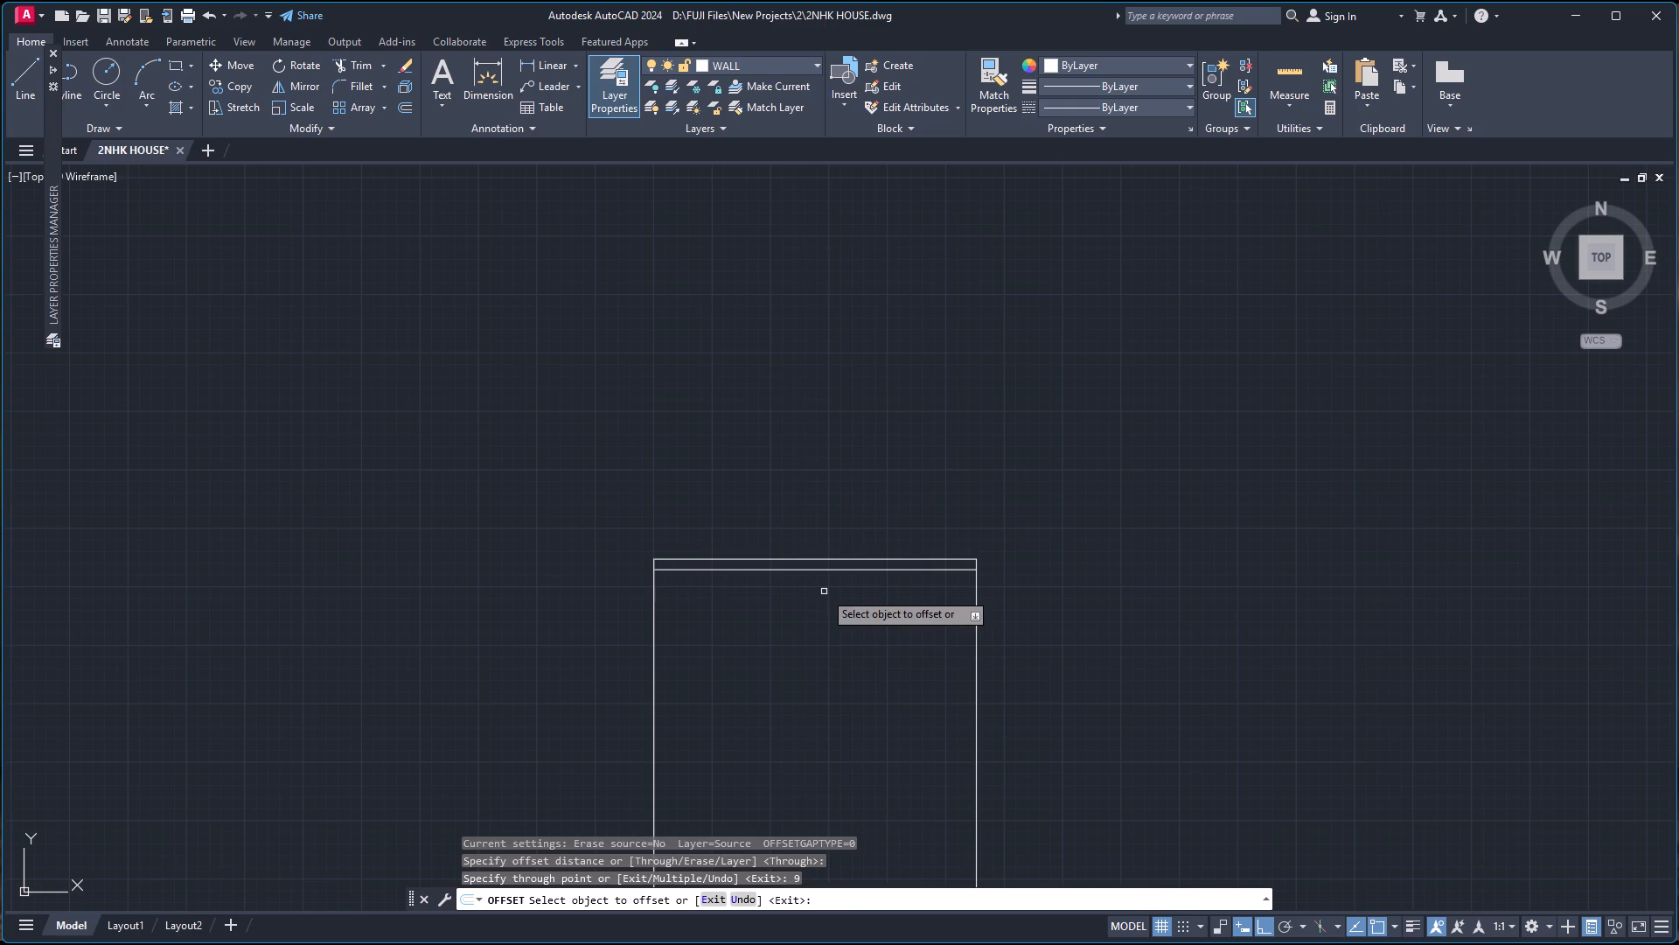
click(655, 669)
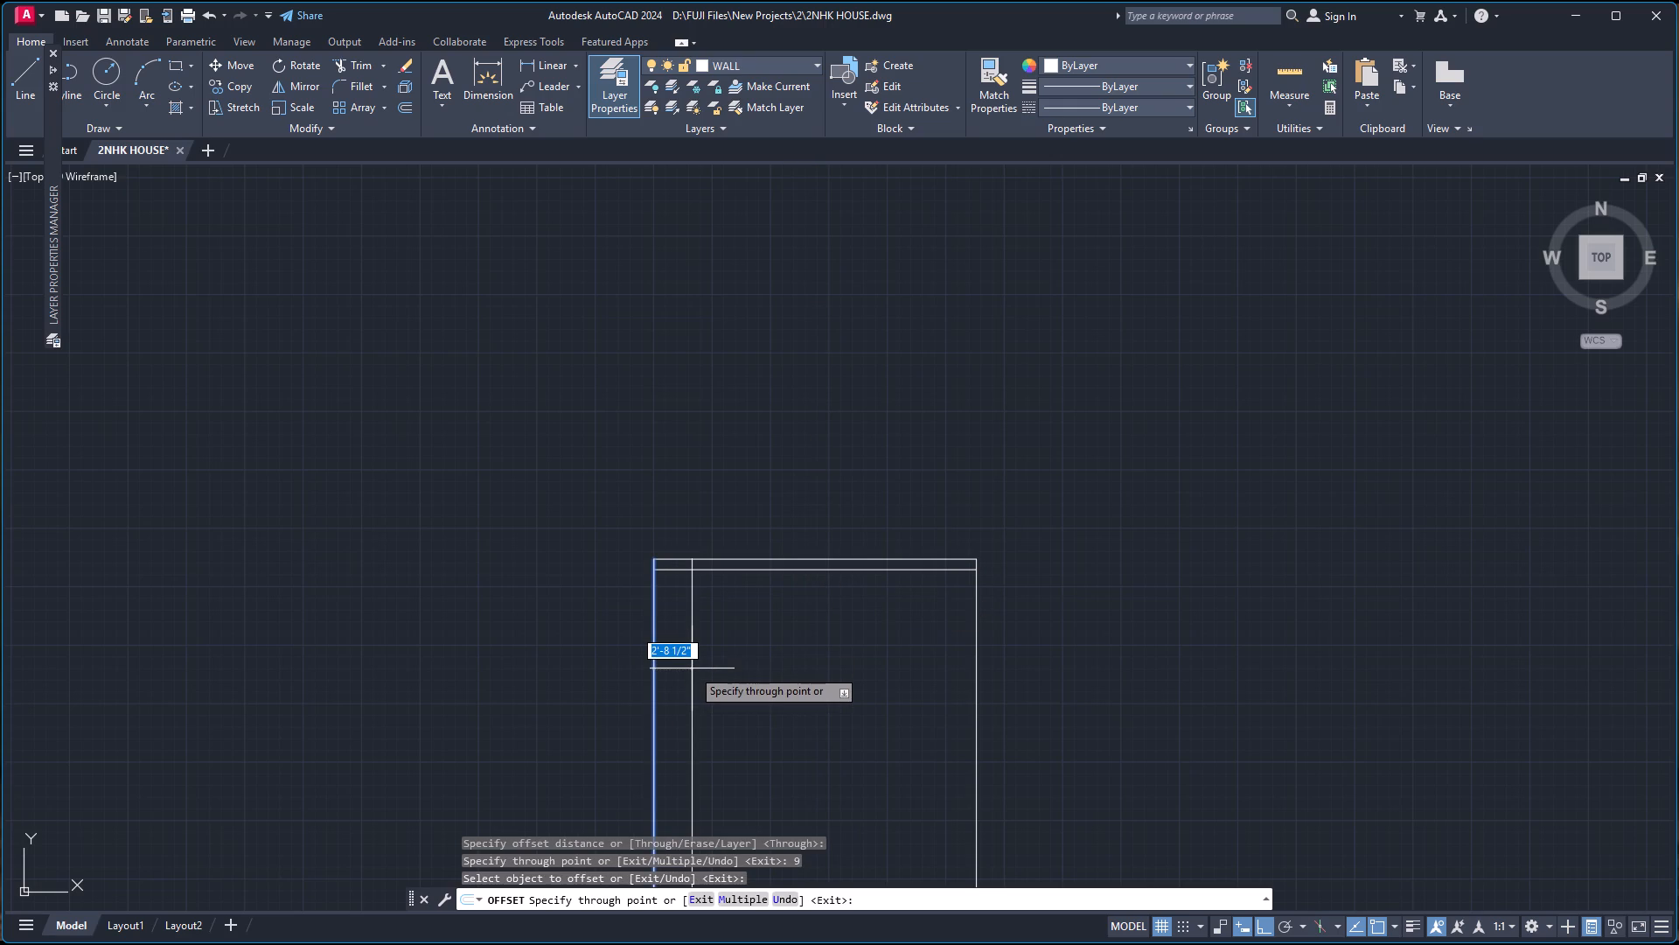
key(9)
key(Return)
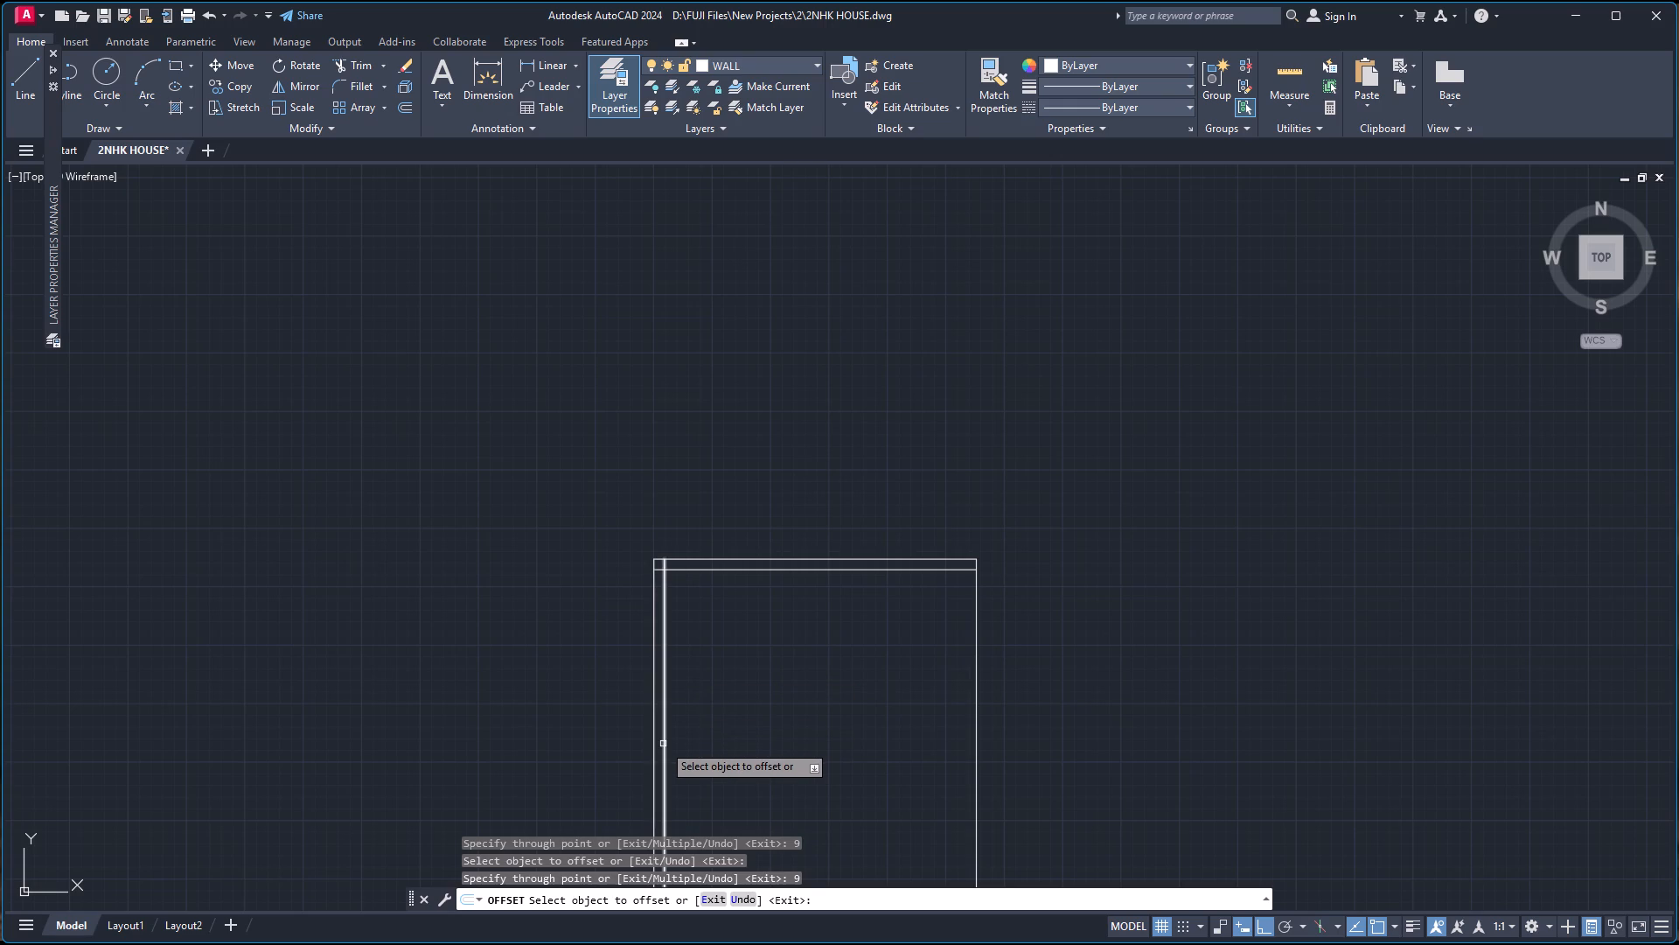
Offset the inner line of the left wall 16'-2" to the right to place an interior wall line.
click(661, 744)
click(665, 739)
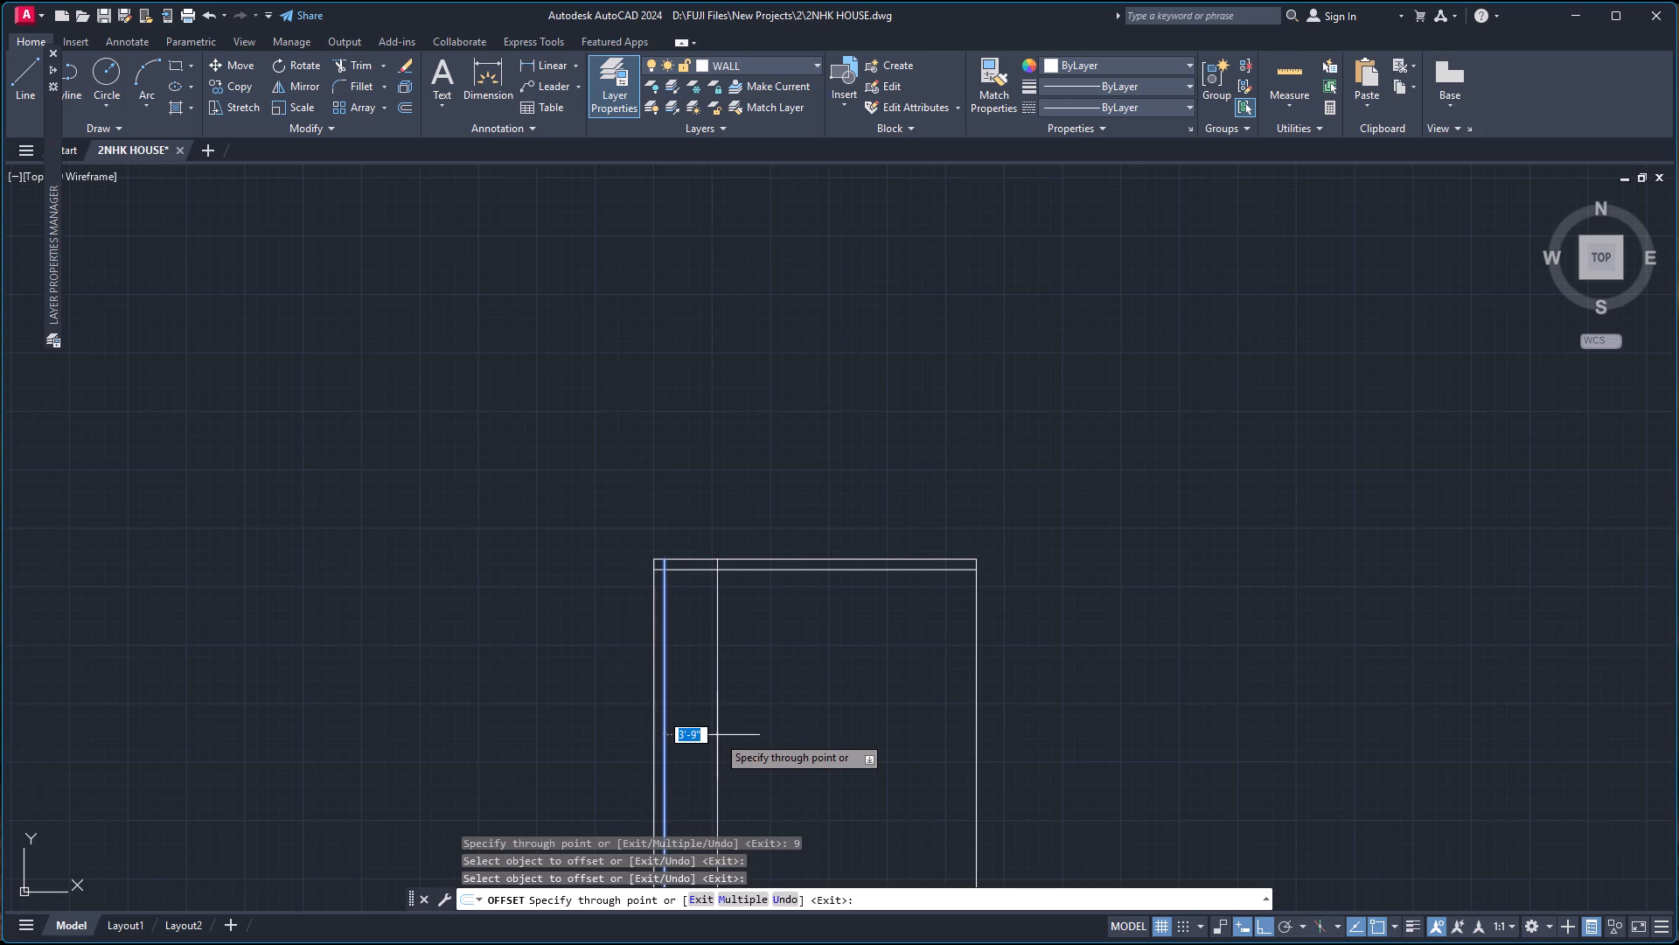
text(16'-)
key(2)
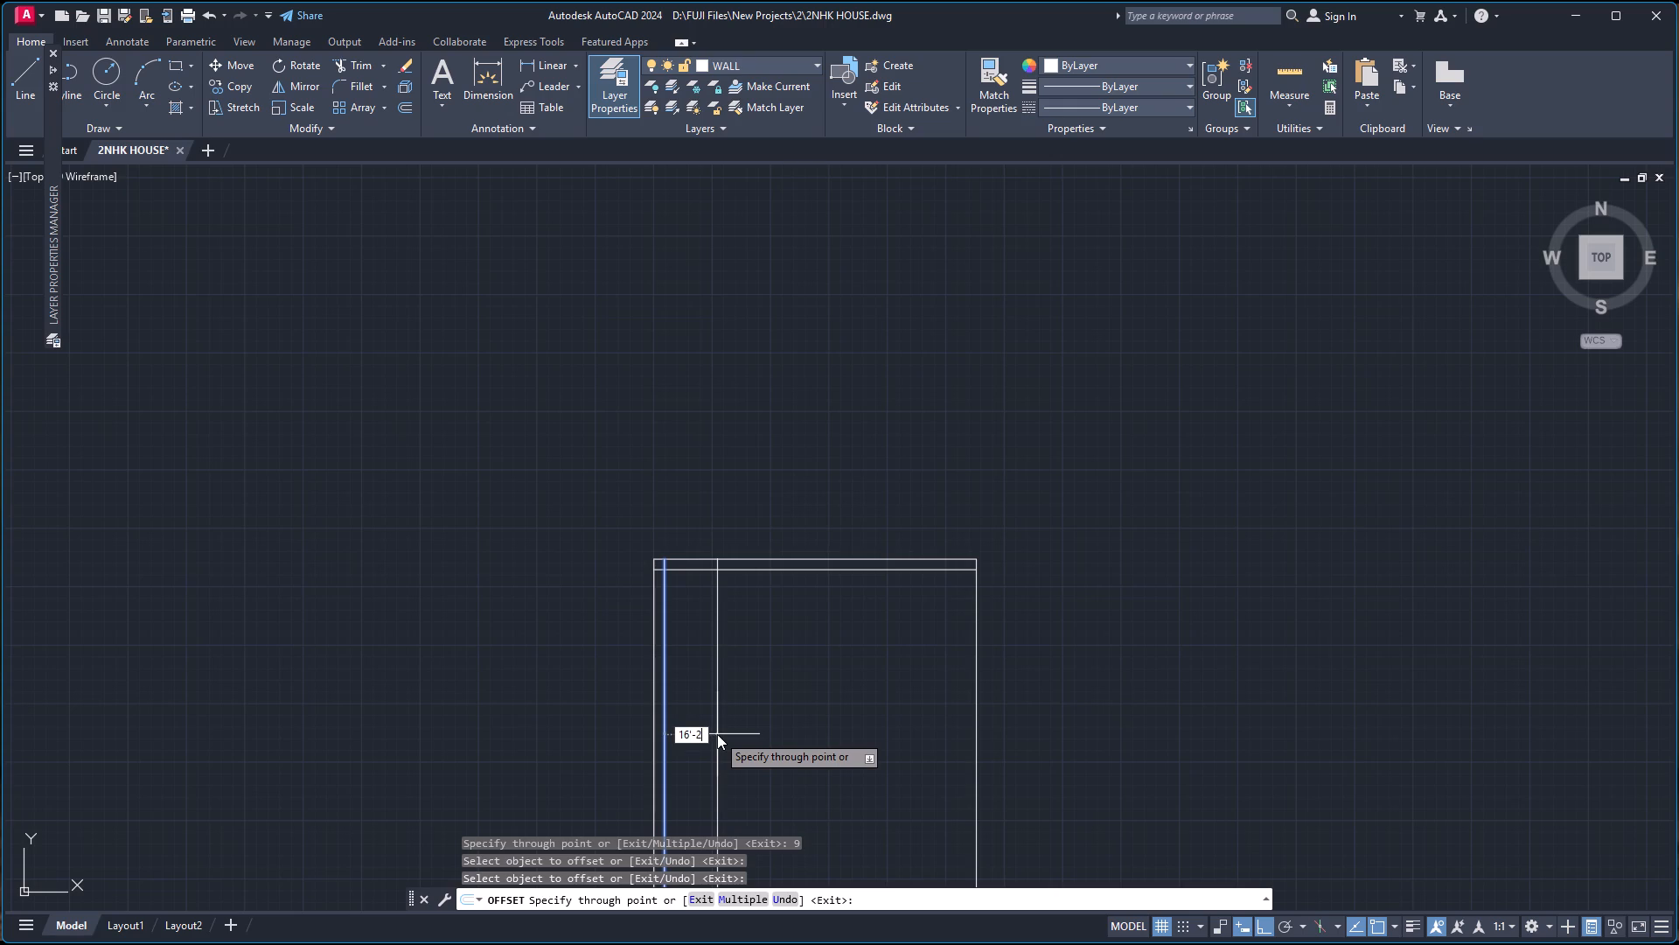
key(Return)
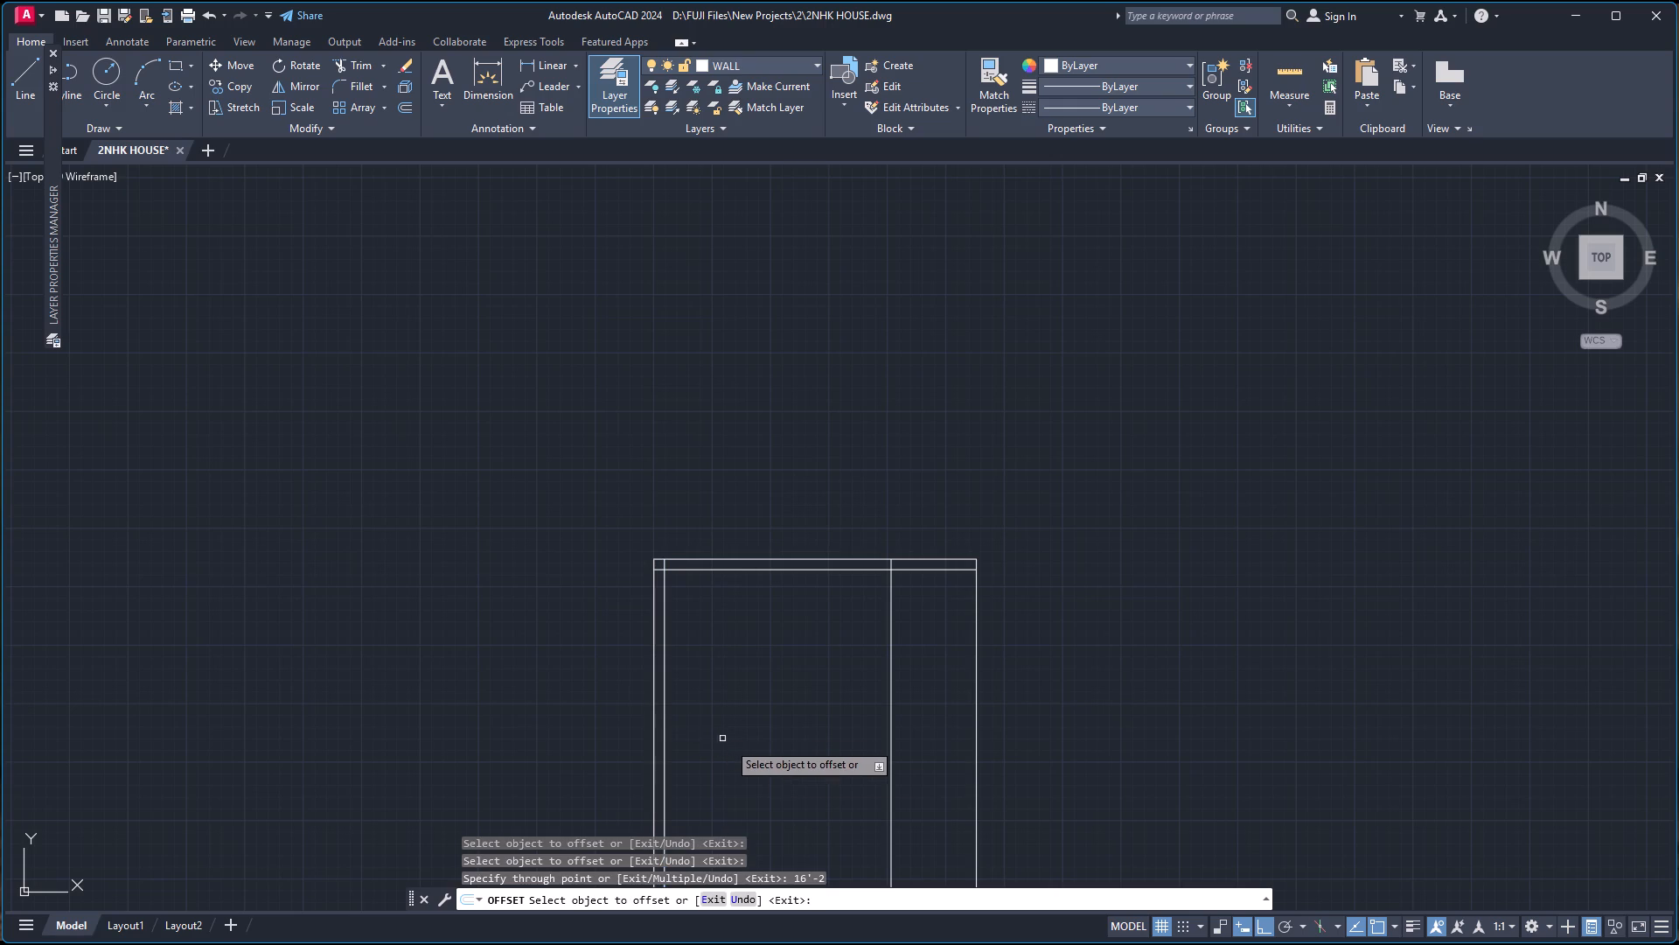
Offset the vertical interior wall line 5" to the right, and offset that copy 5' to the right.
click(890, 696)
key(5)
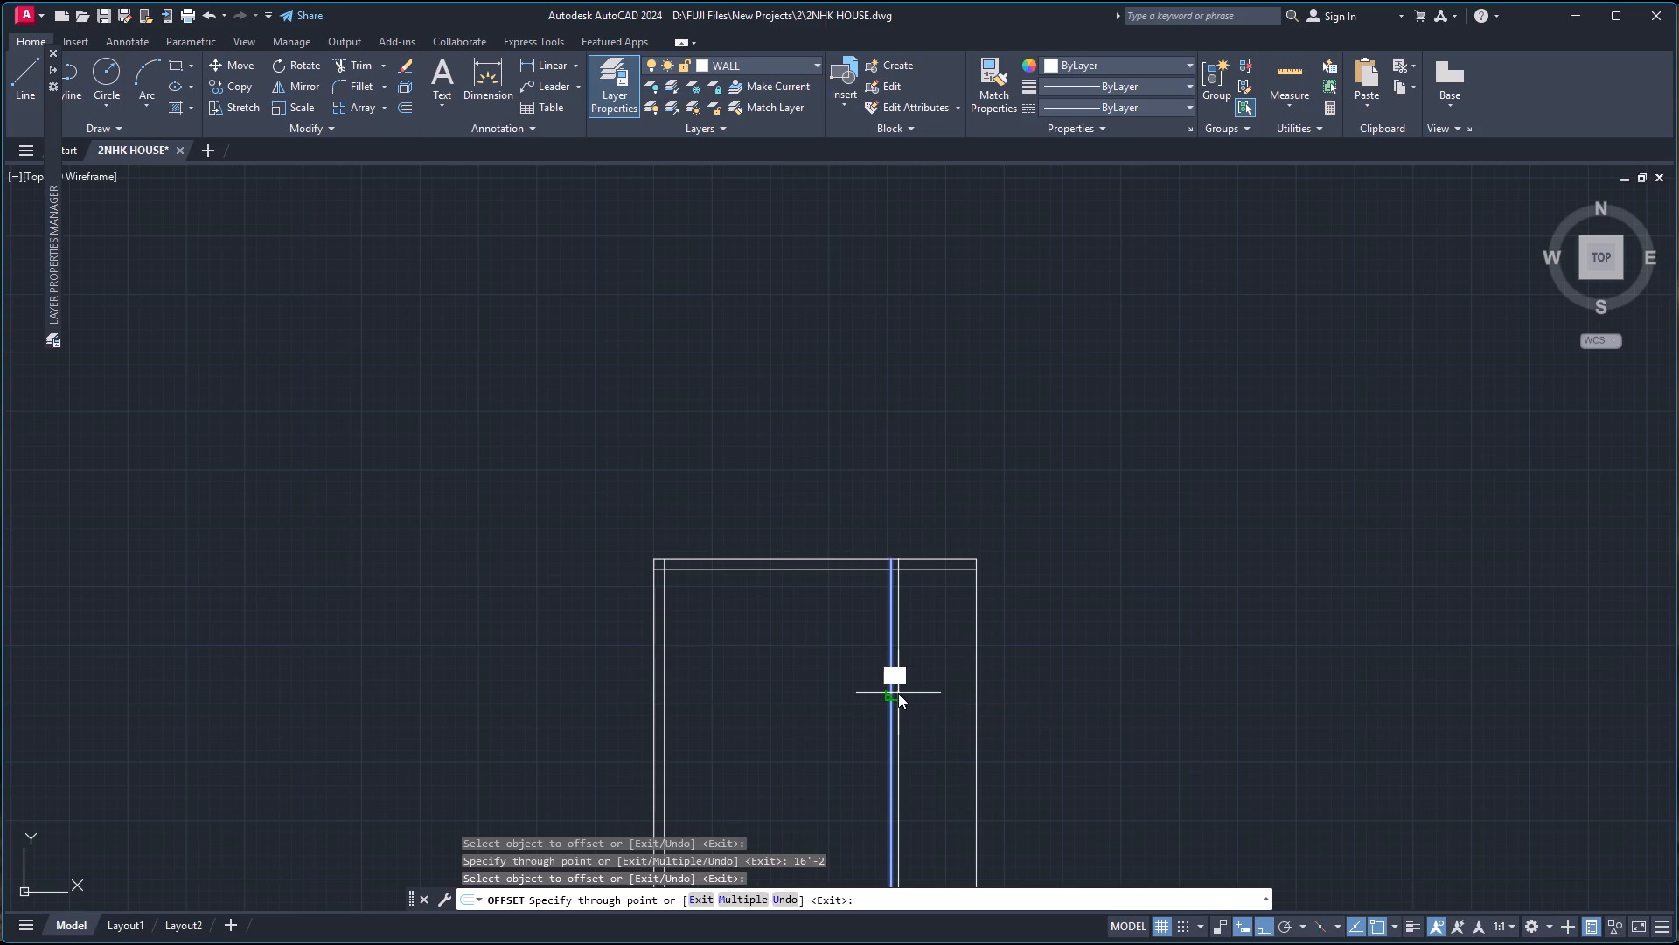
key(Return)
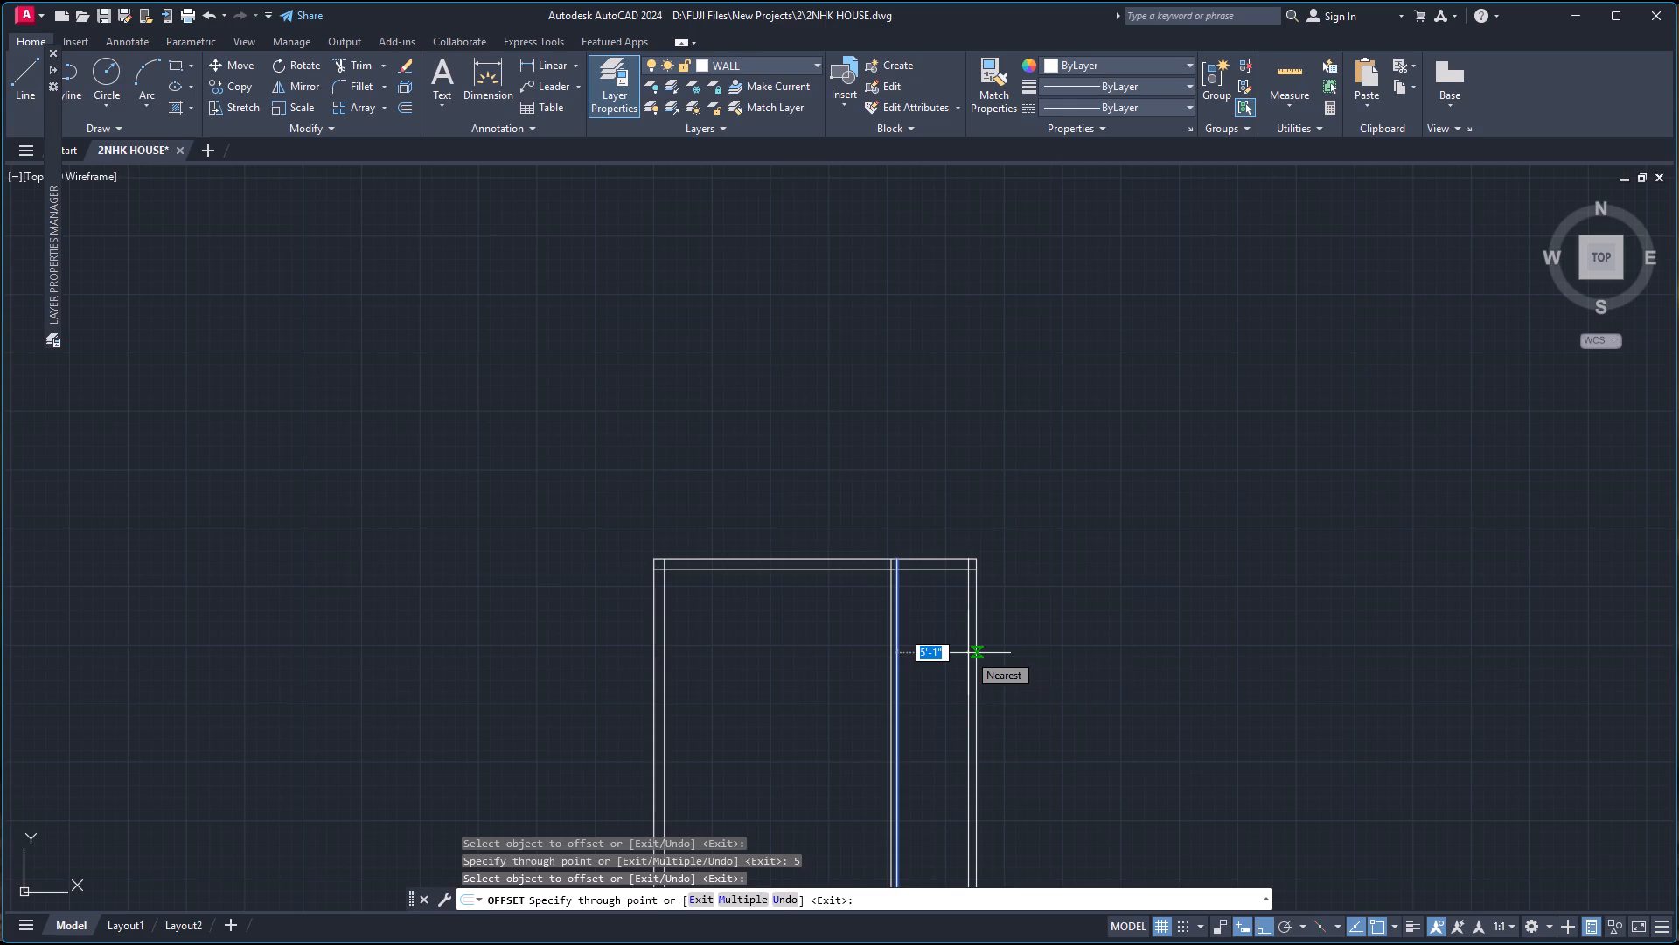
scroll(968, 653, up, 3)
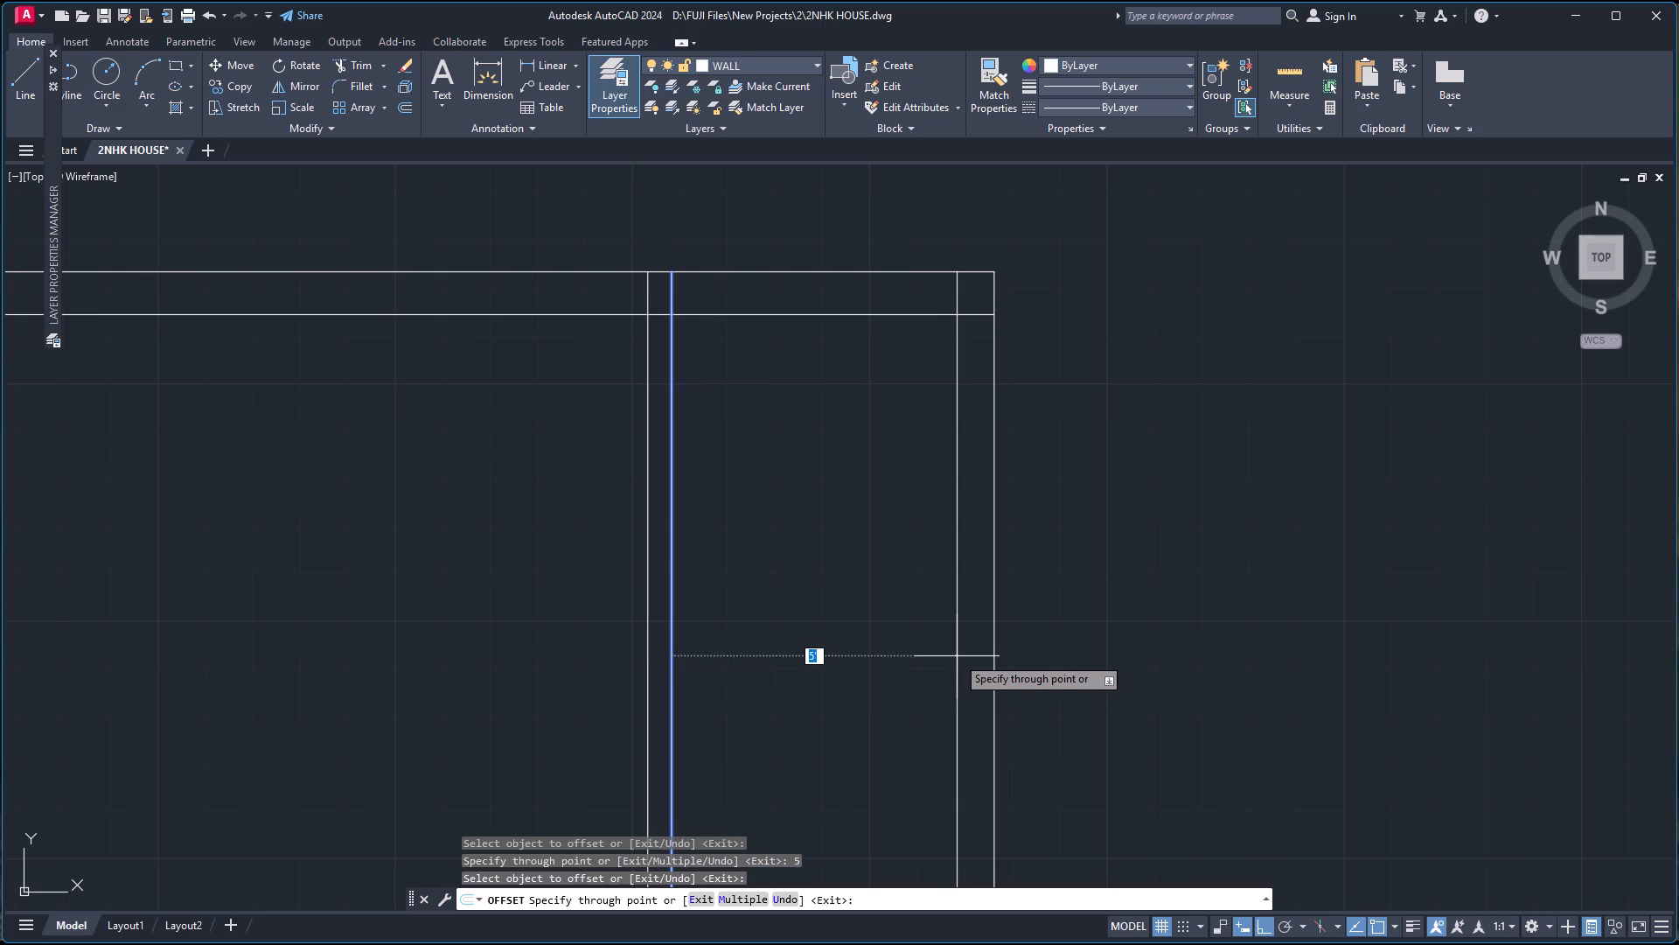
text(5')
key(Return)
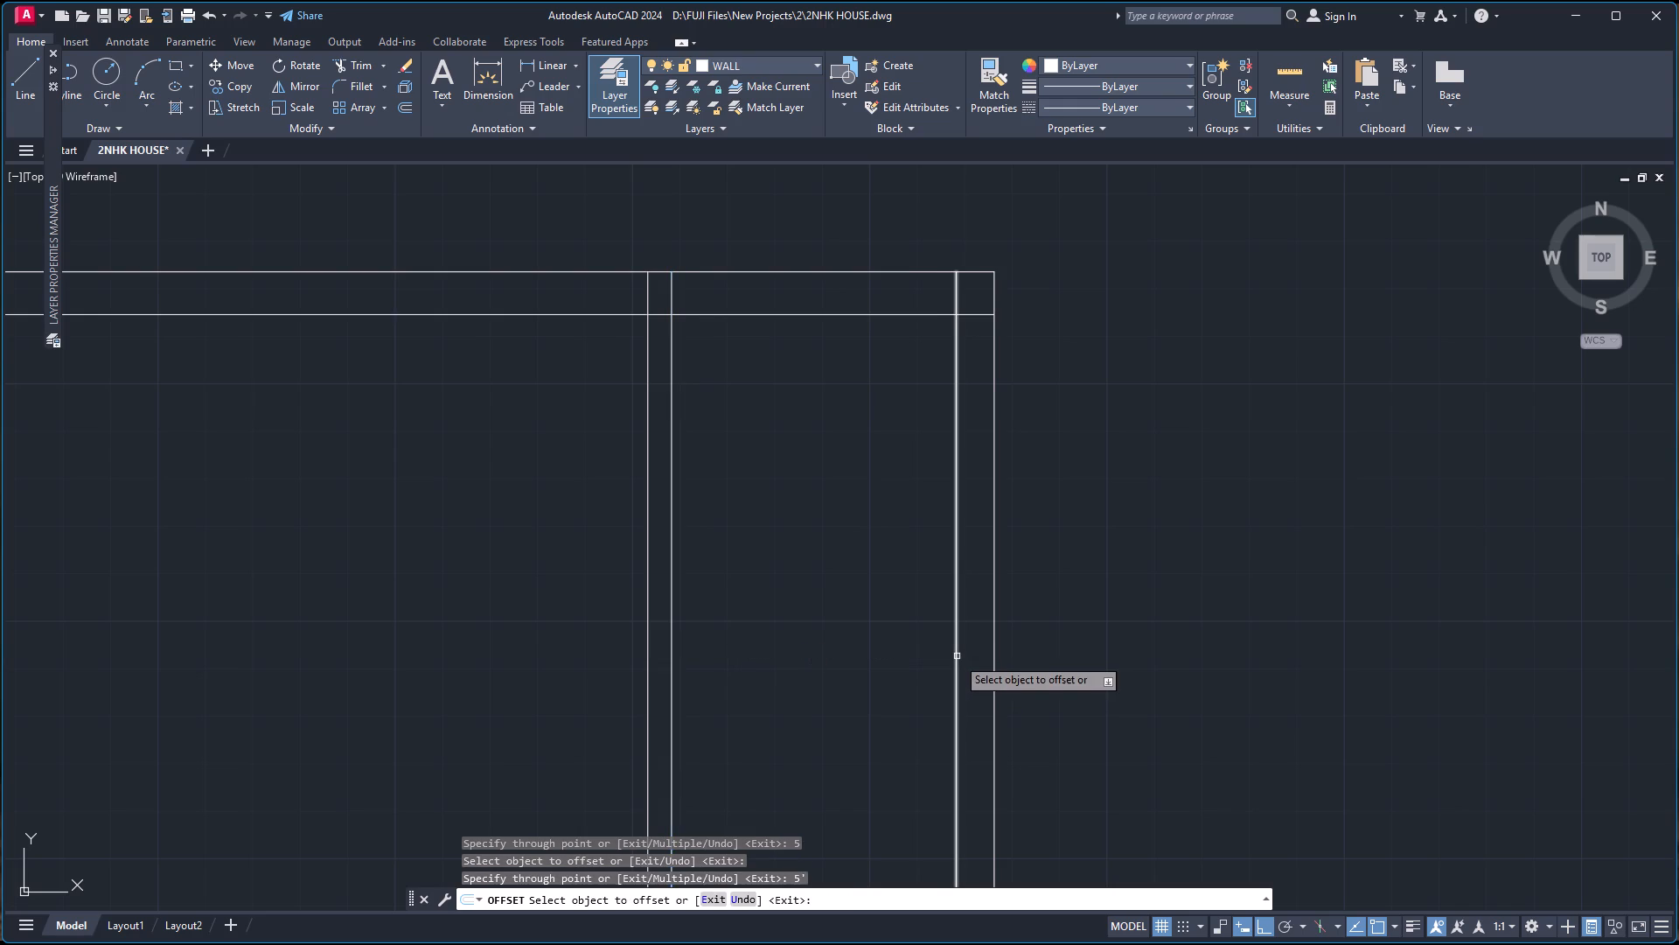
Measure the wall thickness at the upper-right corner of the house outline.
click(1278, 68)
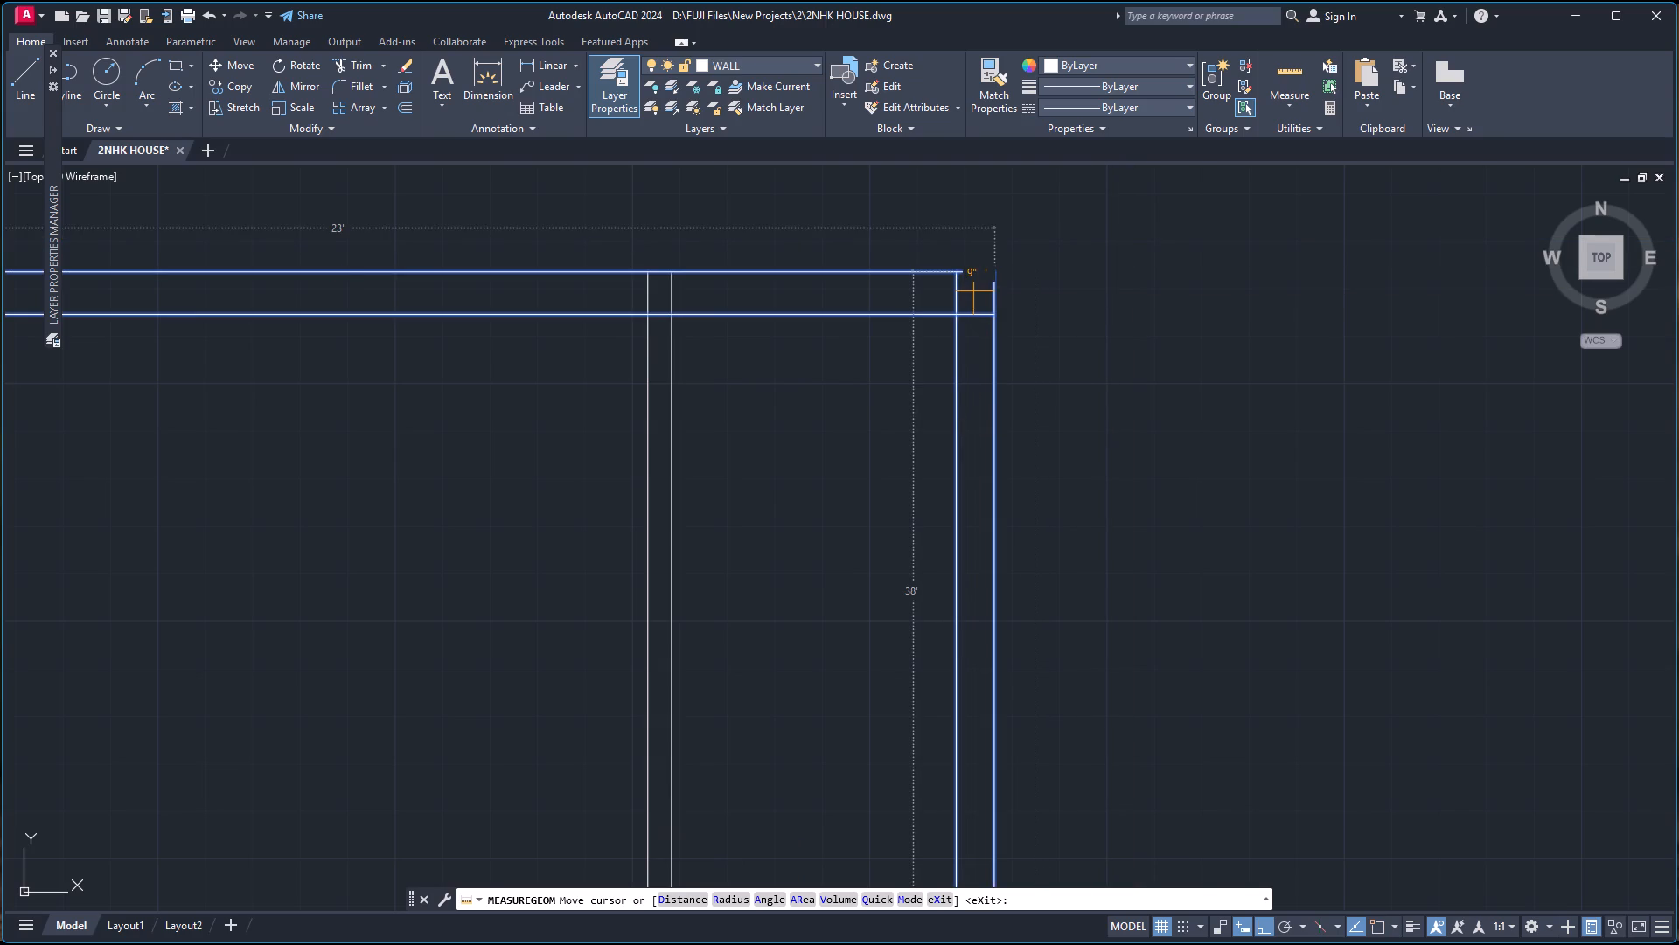
key(Escape)
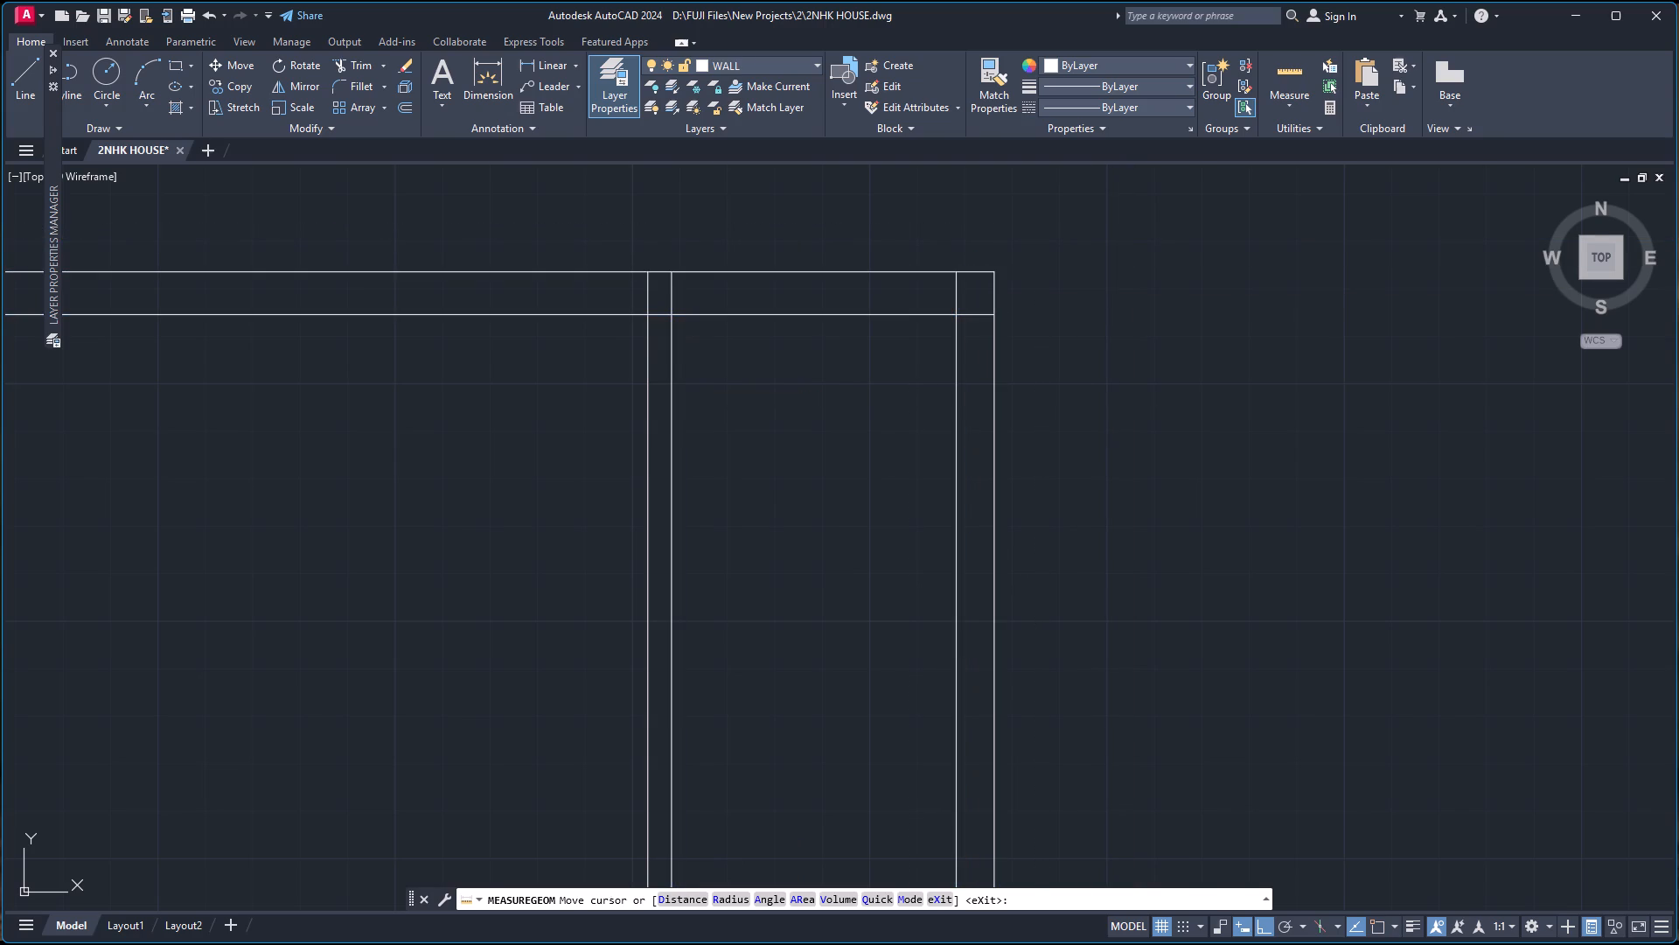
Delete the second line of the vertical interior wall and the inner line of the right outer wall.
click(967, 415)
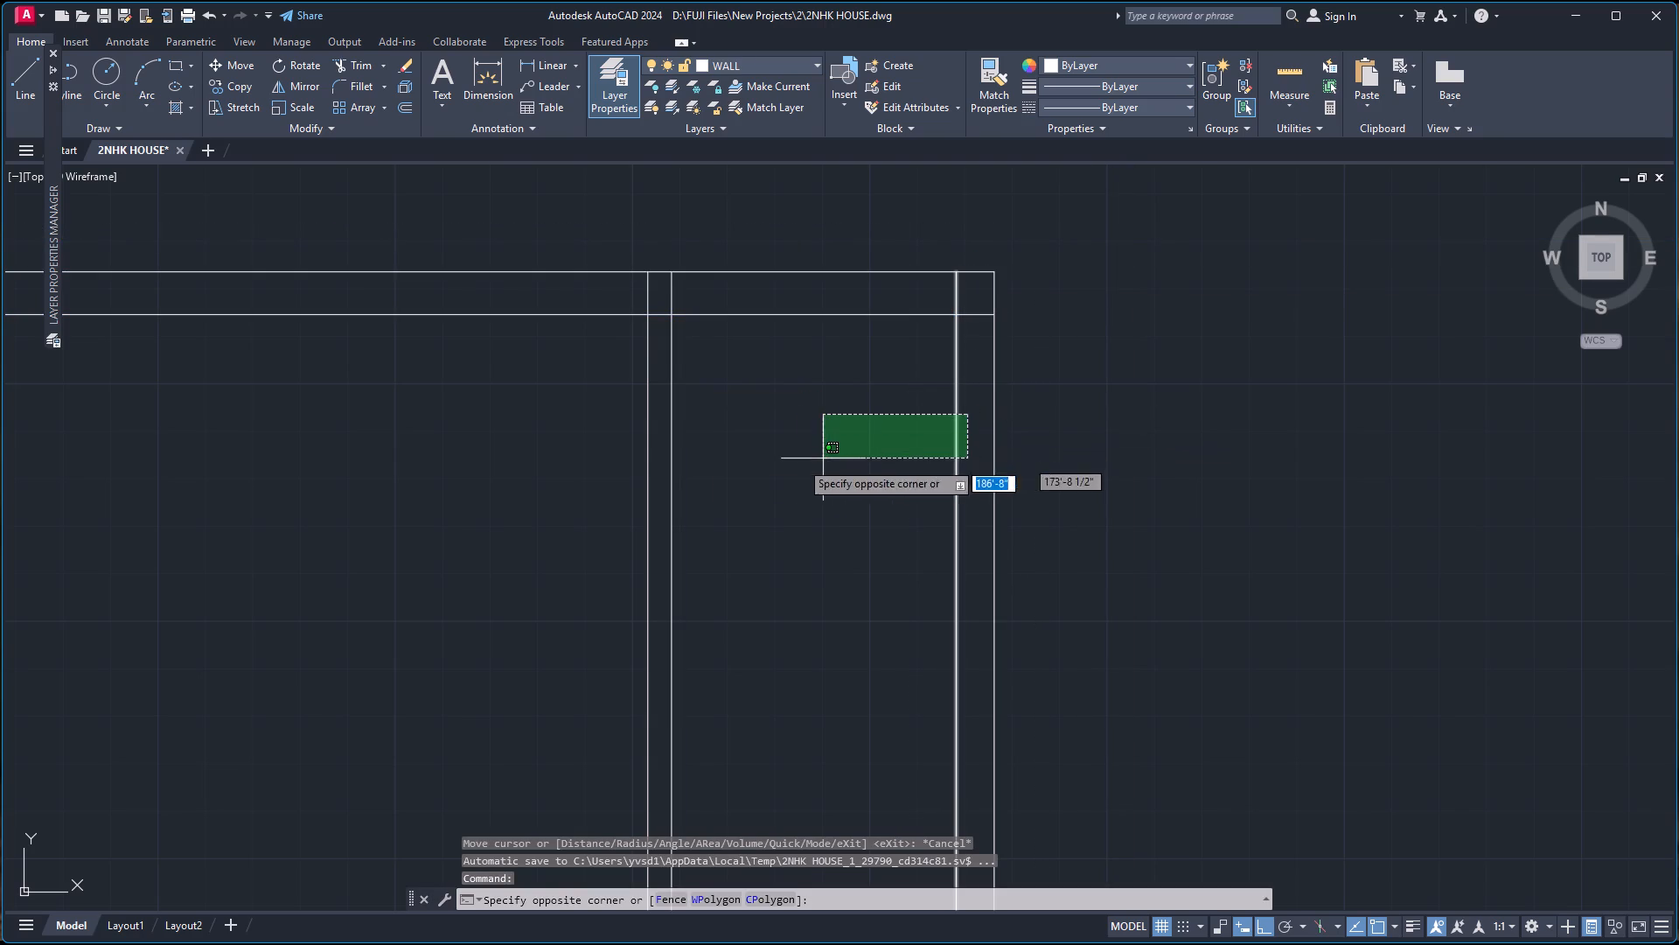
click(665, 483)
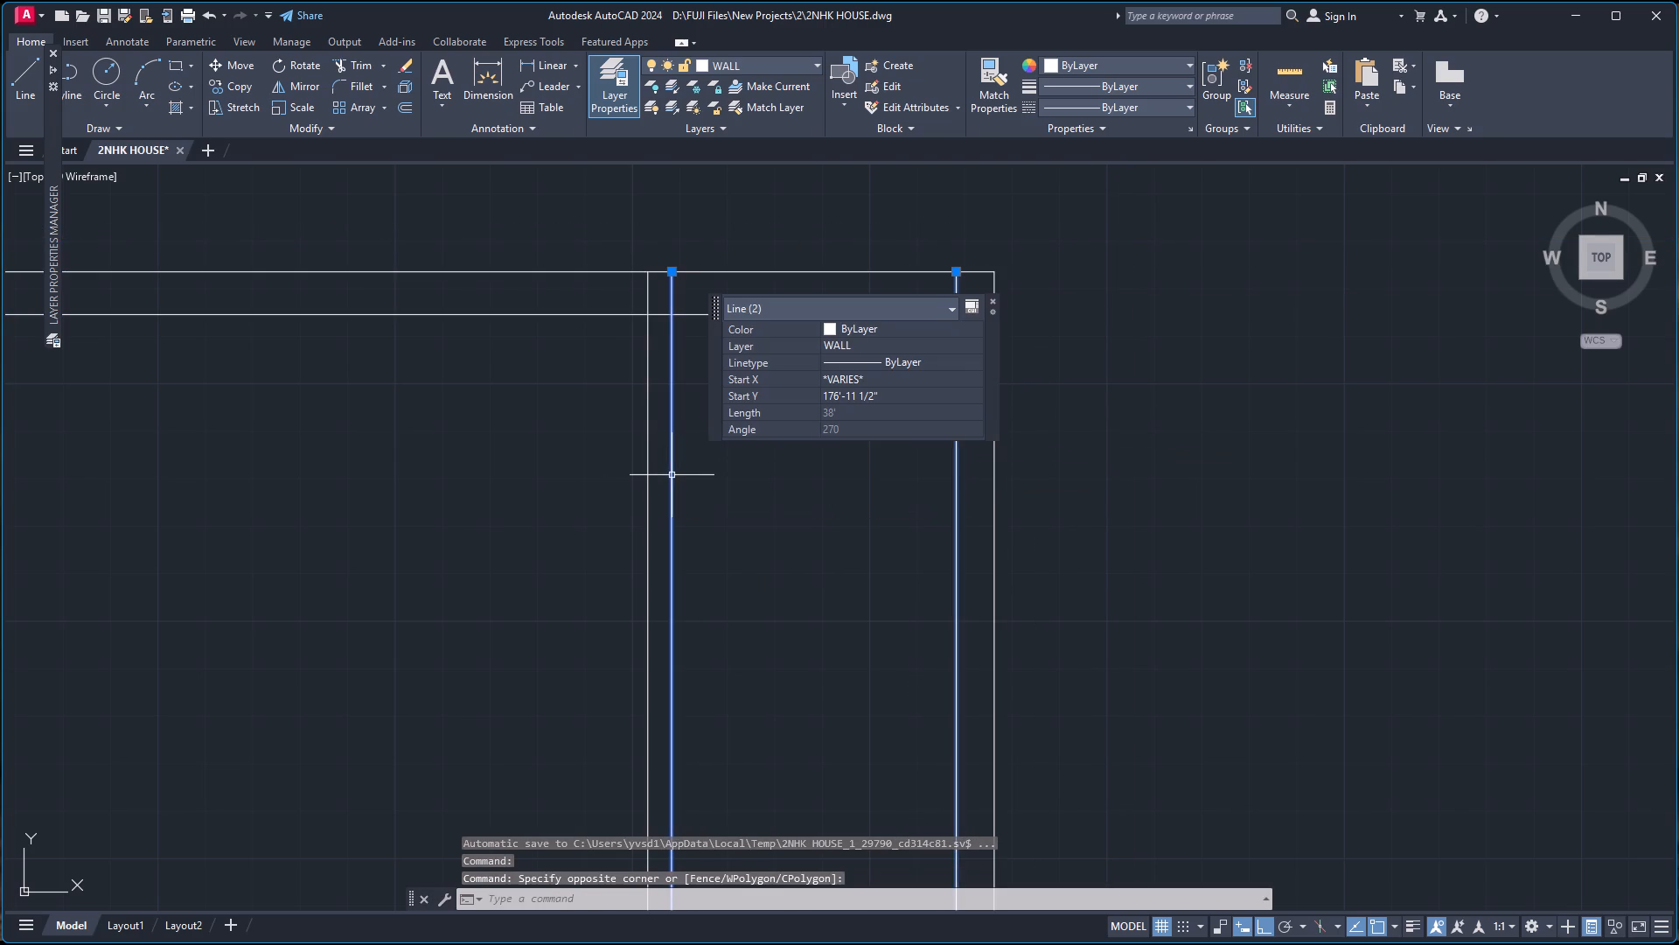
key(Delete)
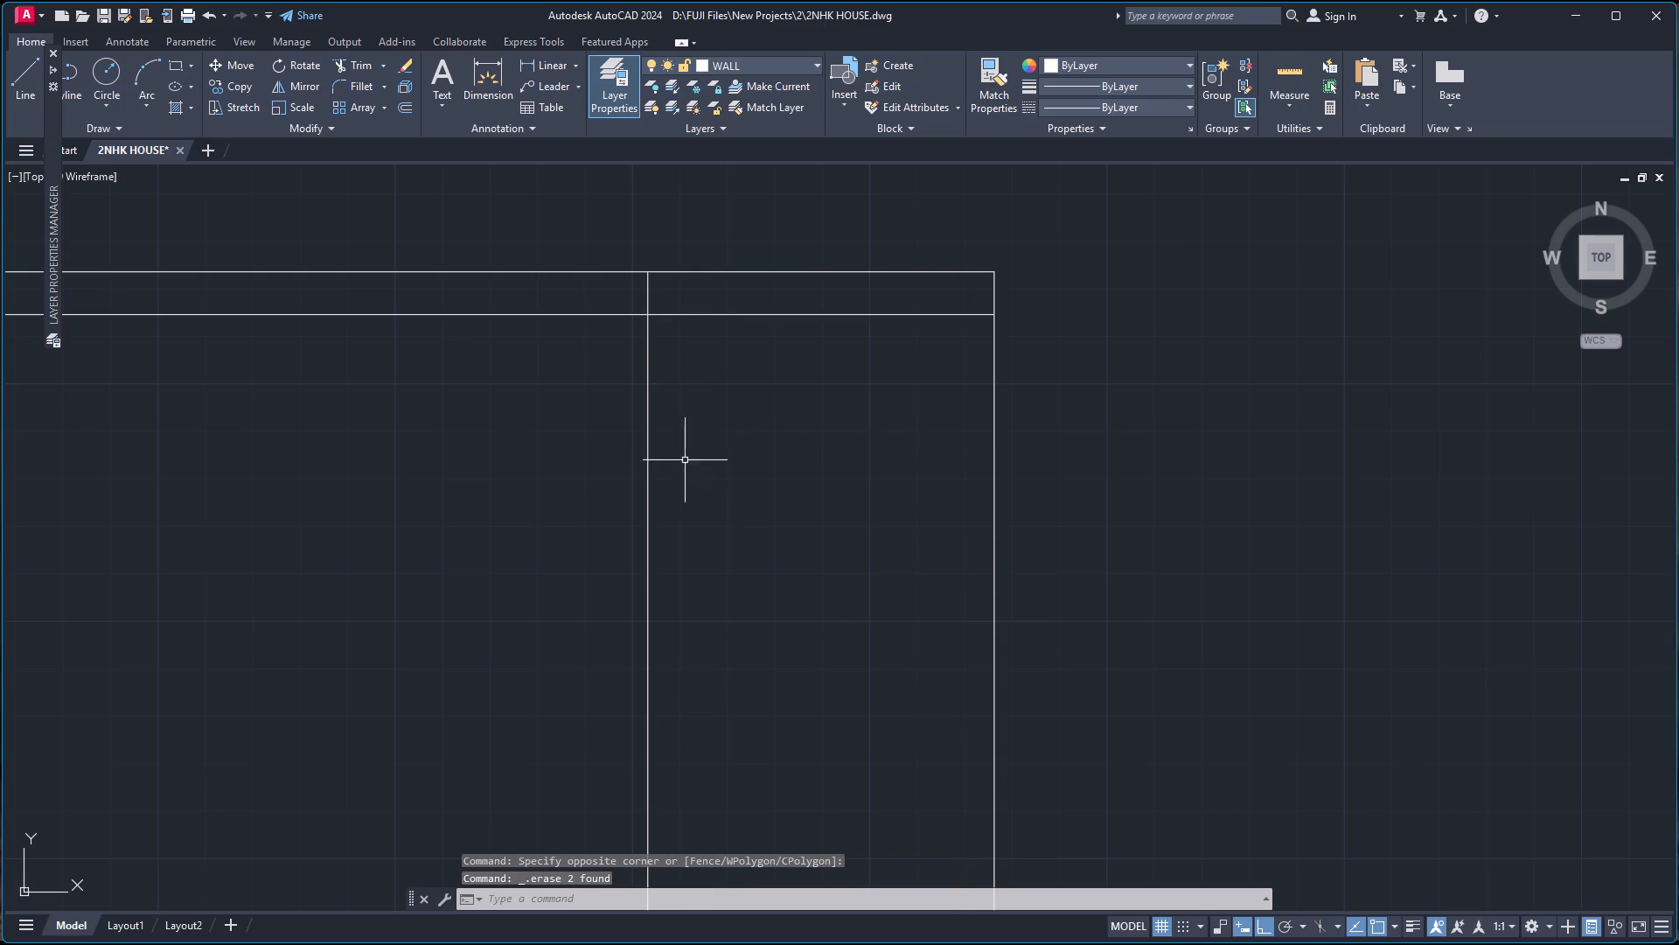
Offset the vertical interior wall line 4" to the right, and offset that copy 5' to the right for the right wall's inner line.
key(o)
key(Return)
key(Return)
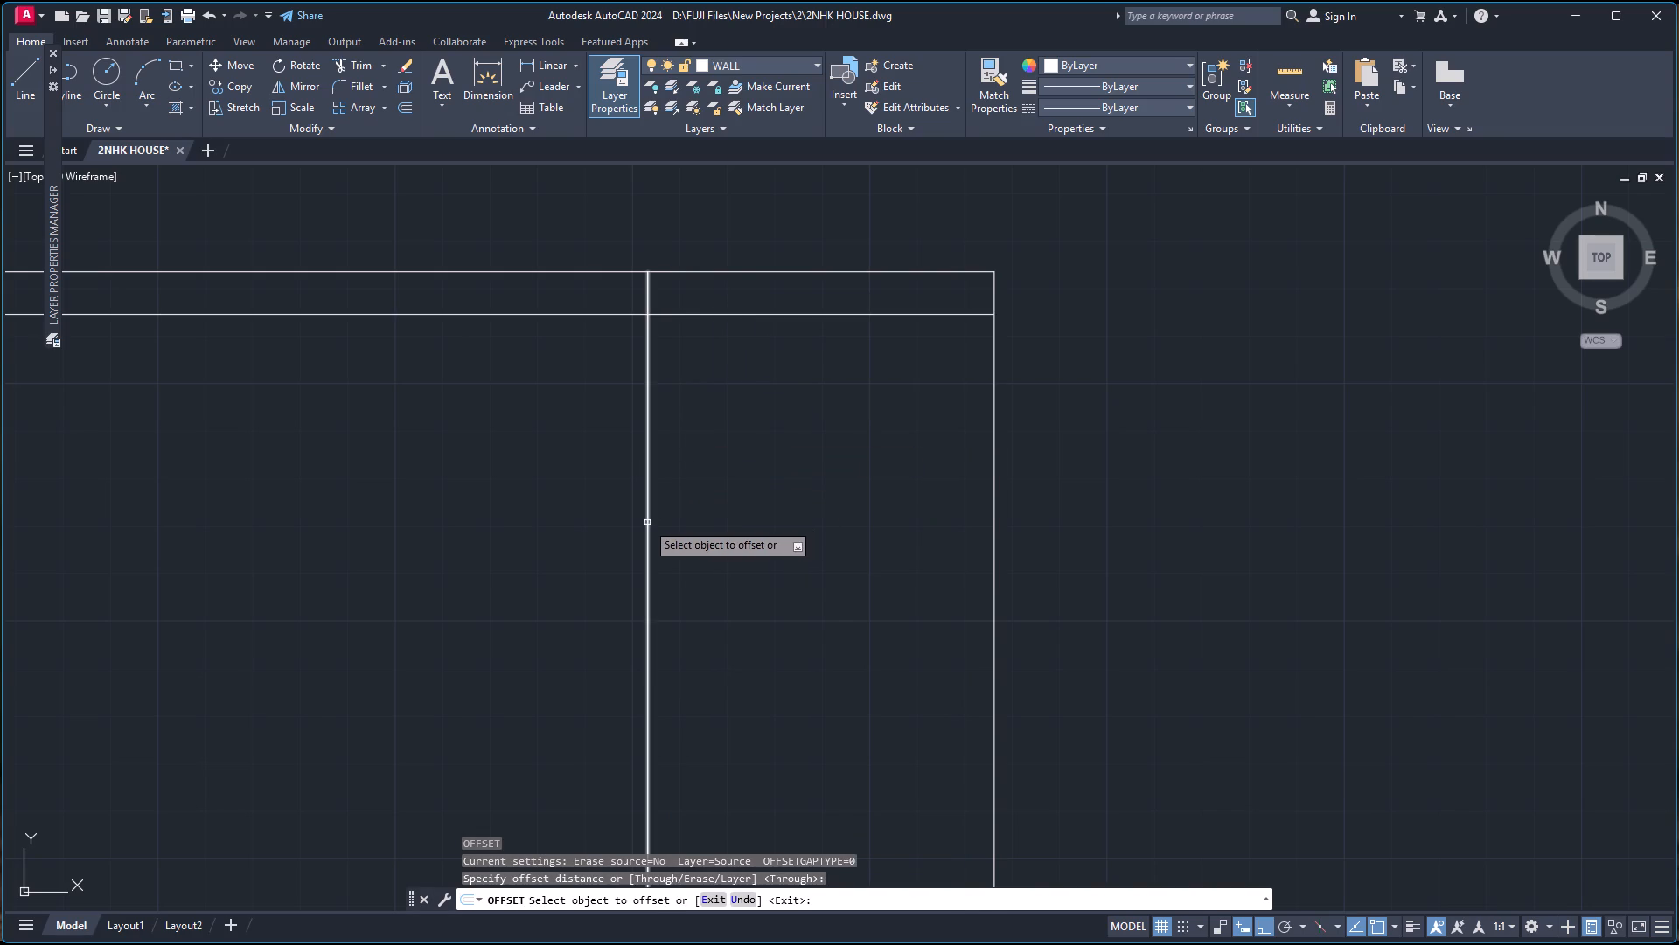
click(644, 523)
click(647, 532)
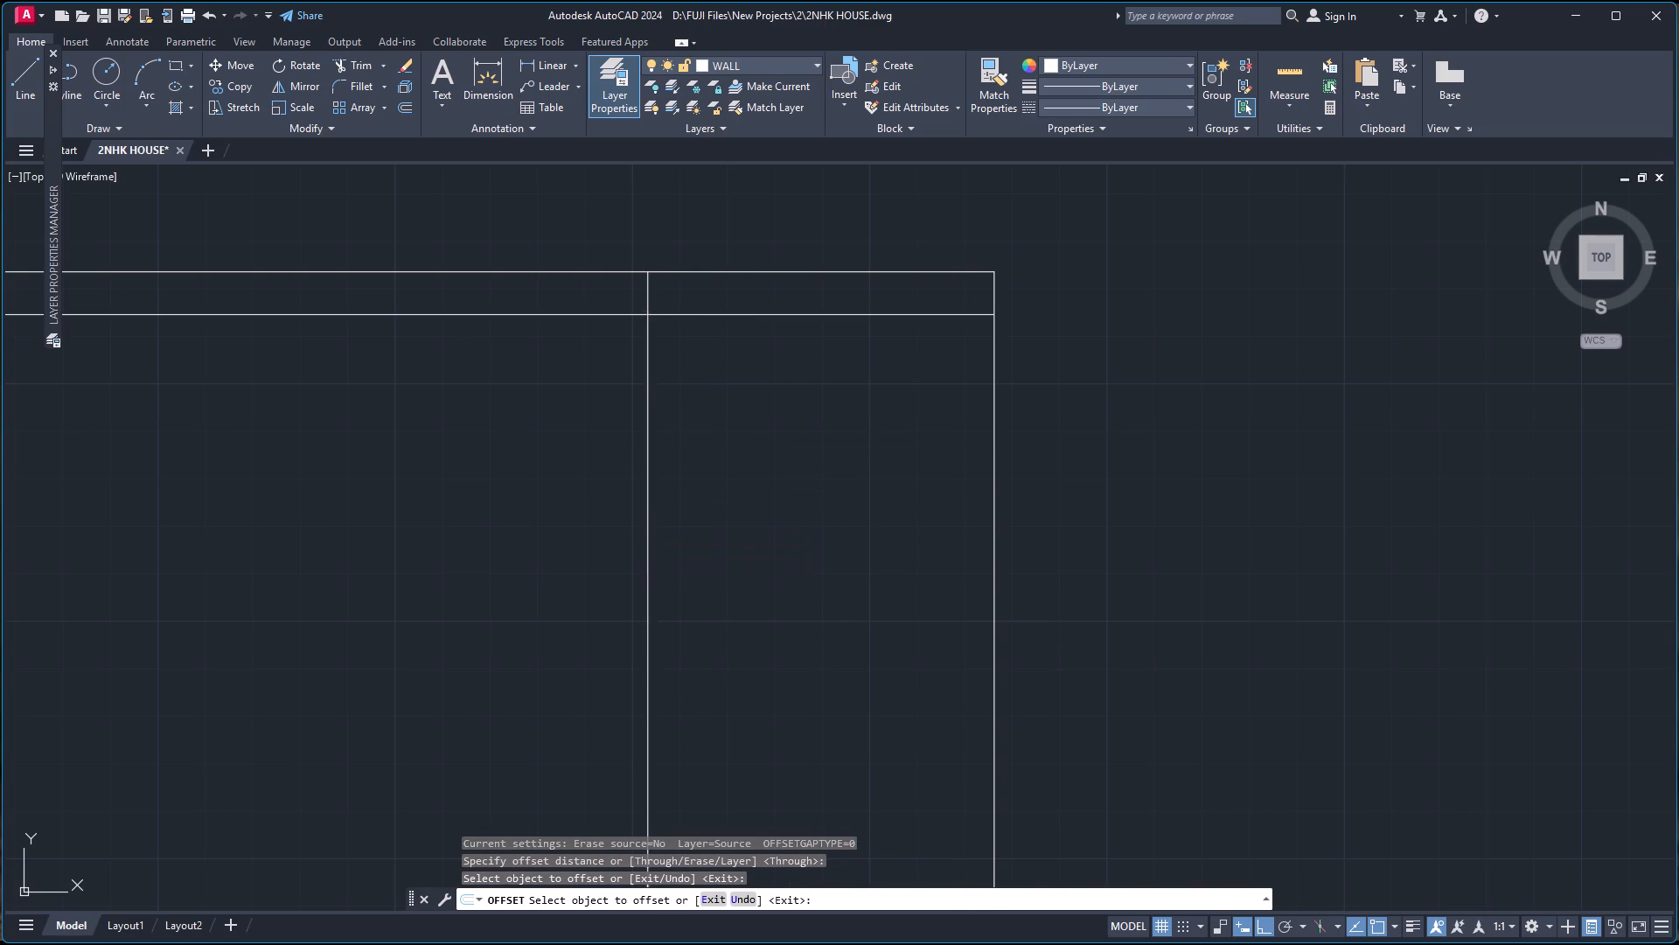
key(4)
key(Return)
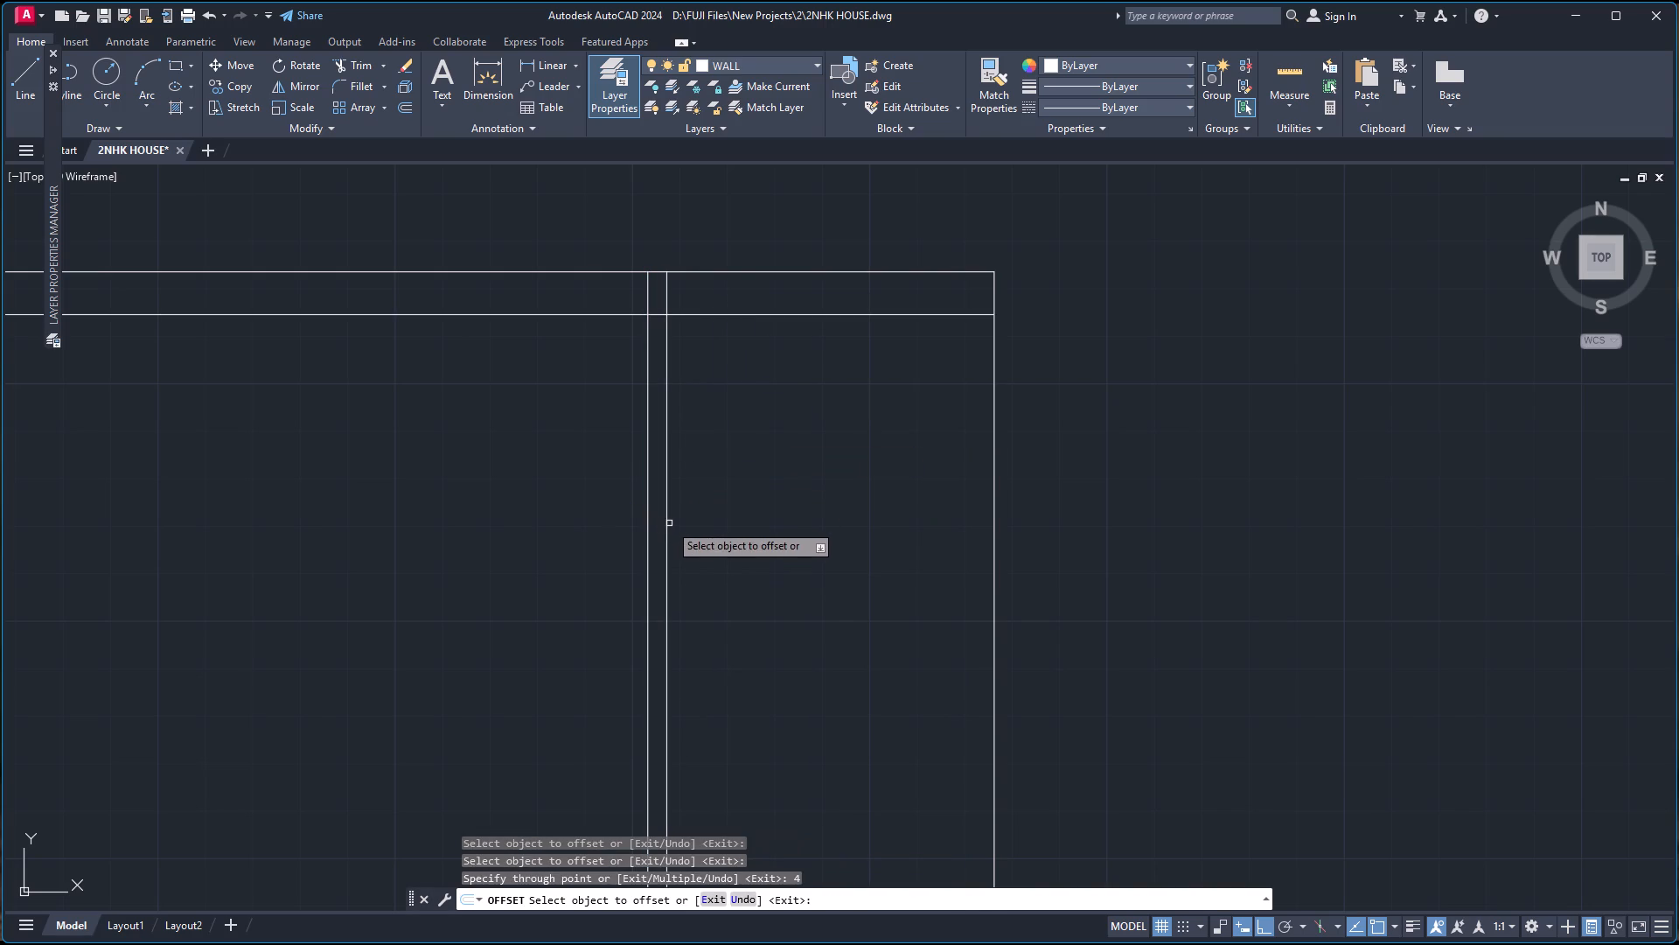
click(667, 524)
key(5)
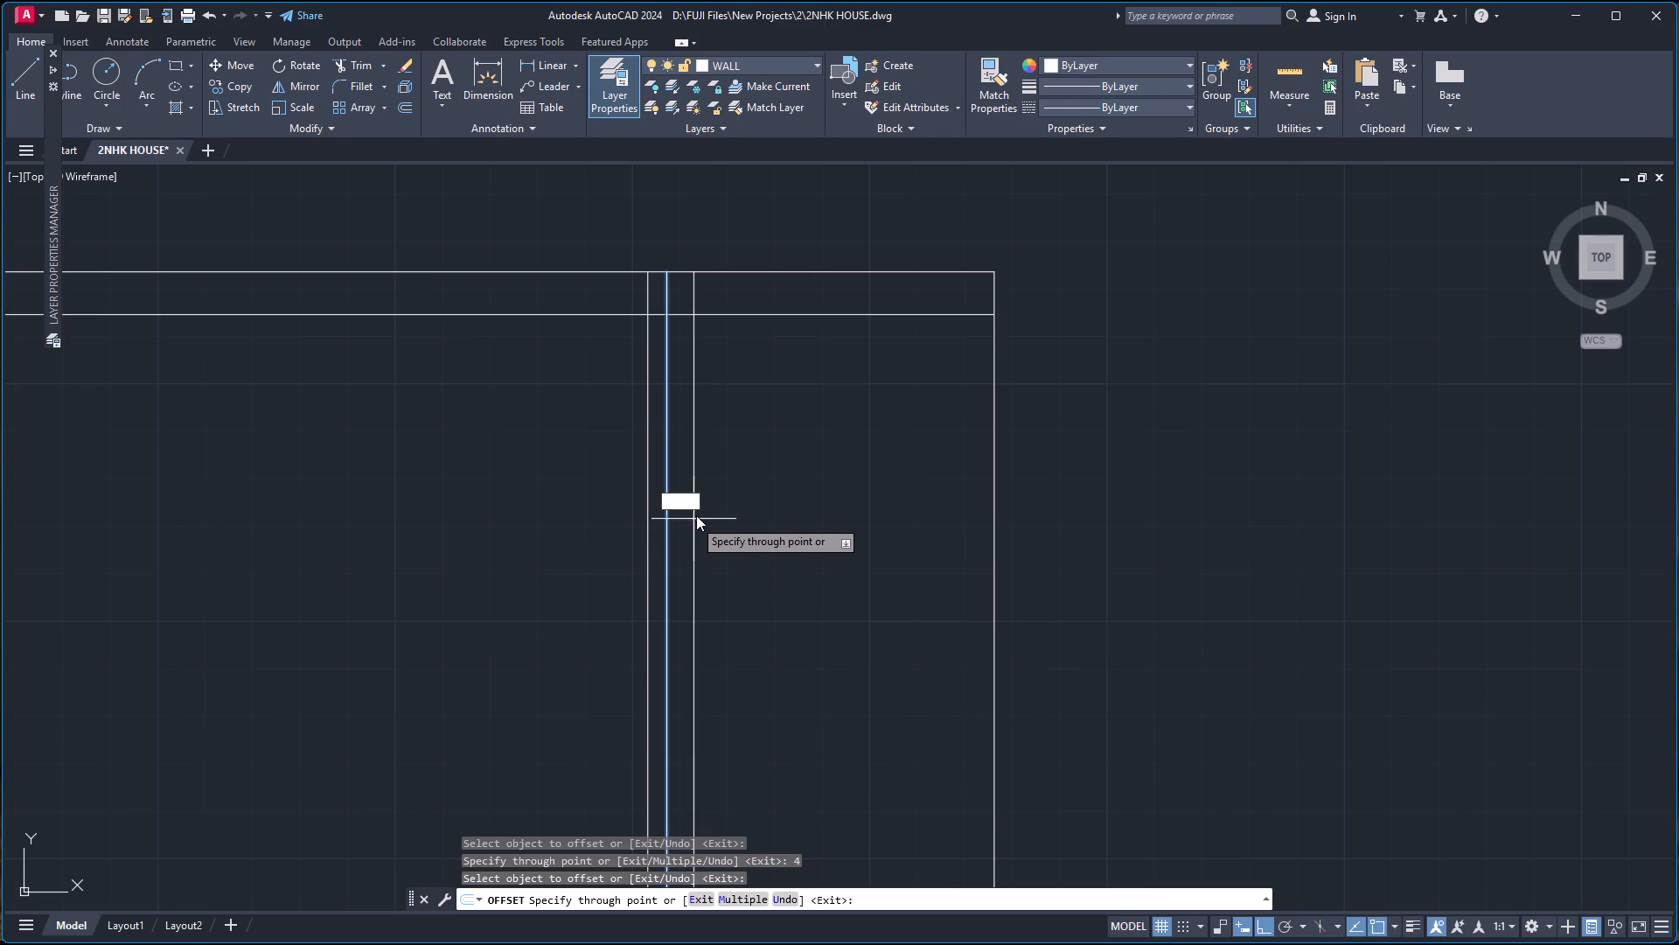
key(apostrophe)
key(Return)
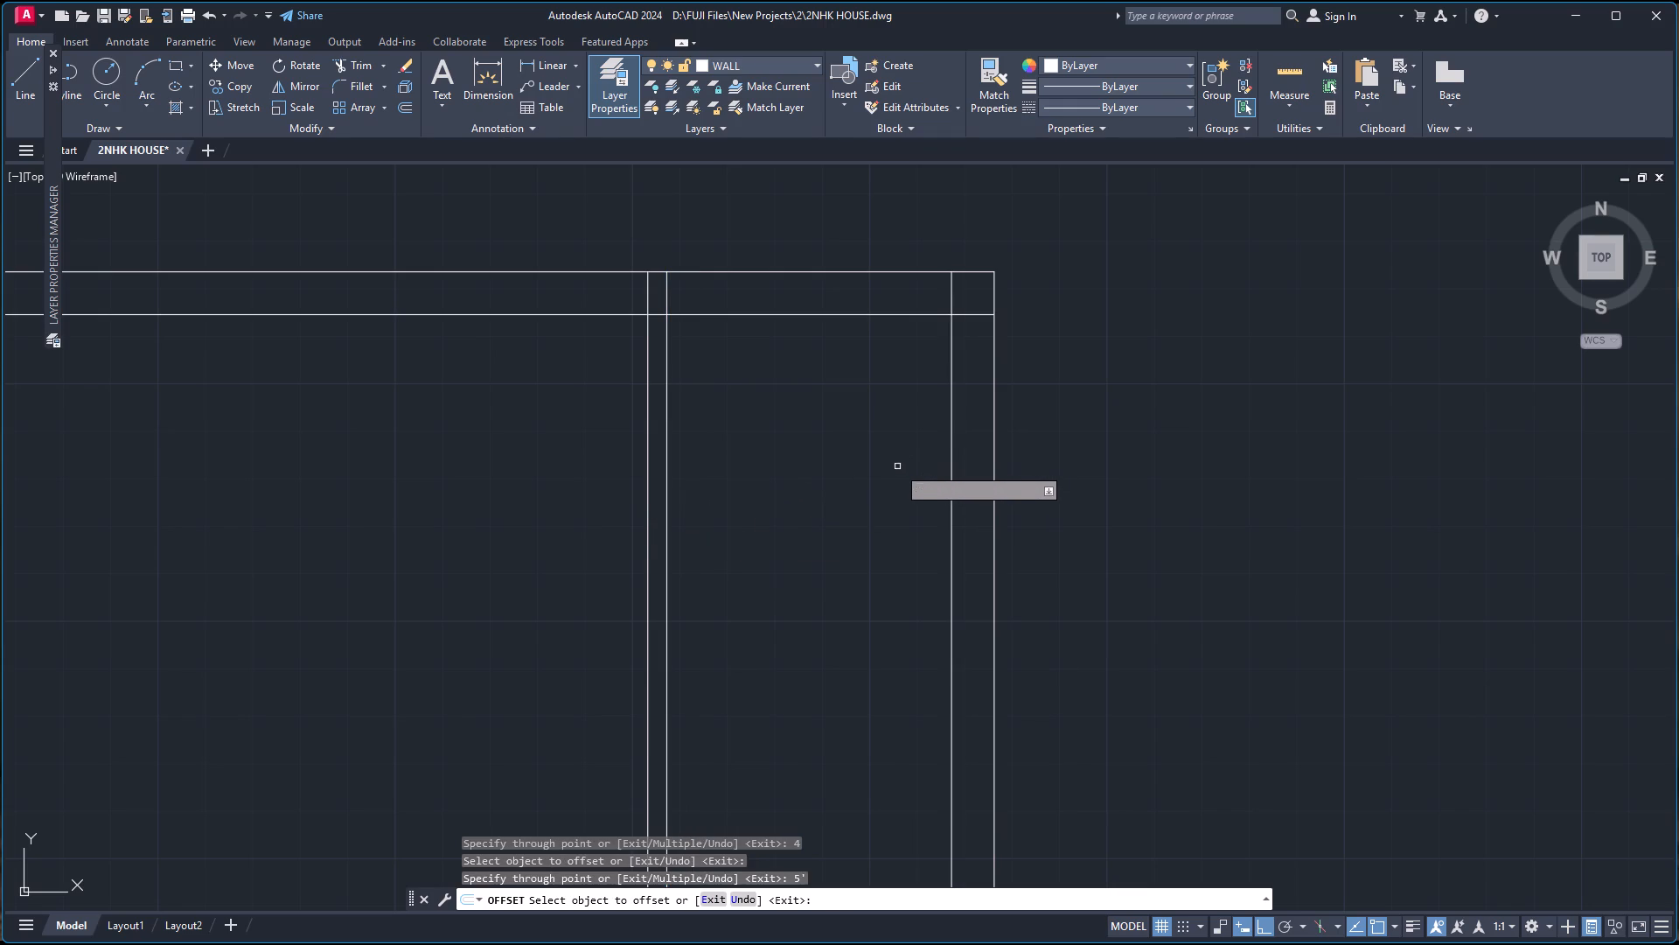
Offset the top wall's inner line 5'-4" down, and offset that copy 4" down to form a horizontal interior wall.
scroll(879, 529, down, 1)
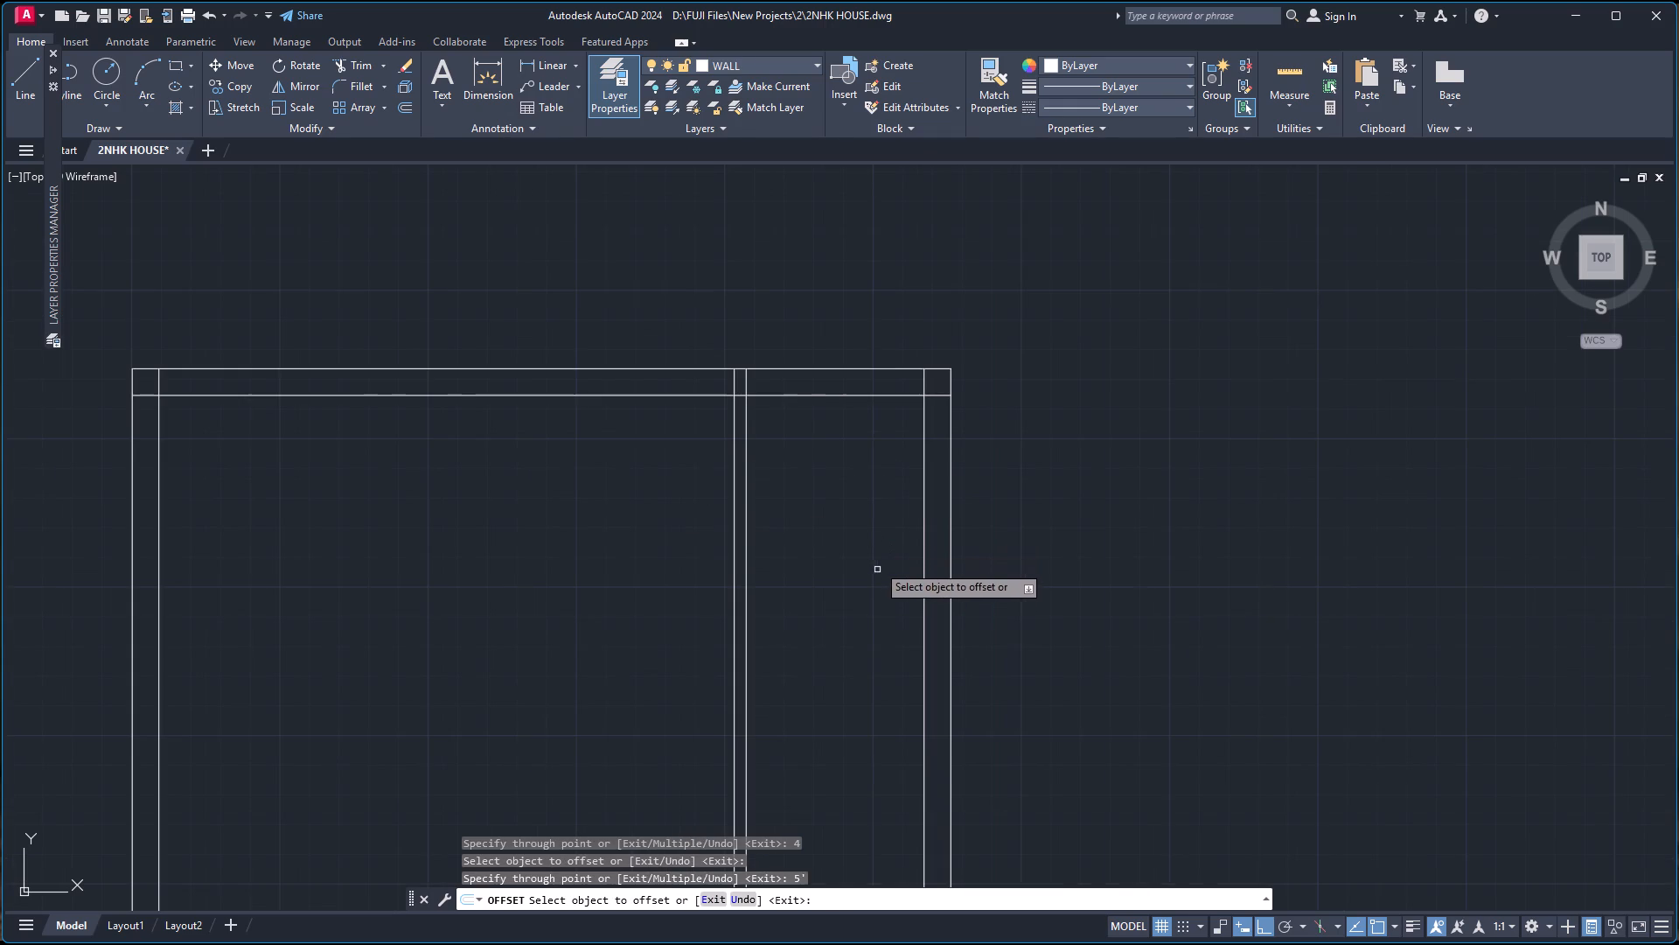
click(840, 396)
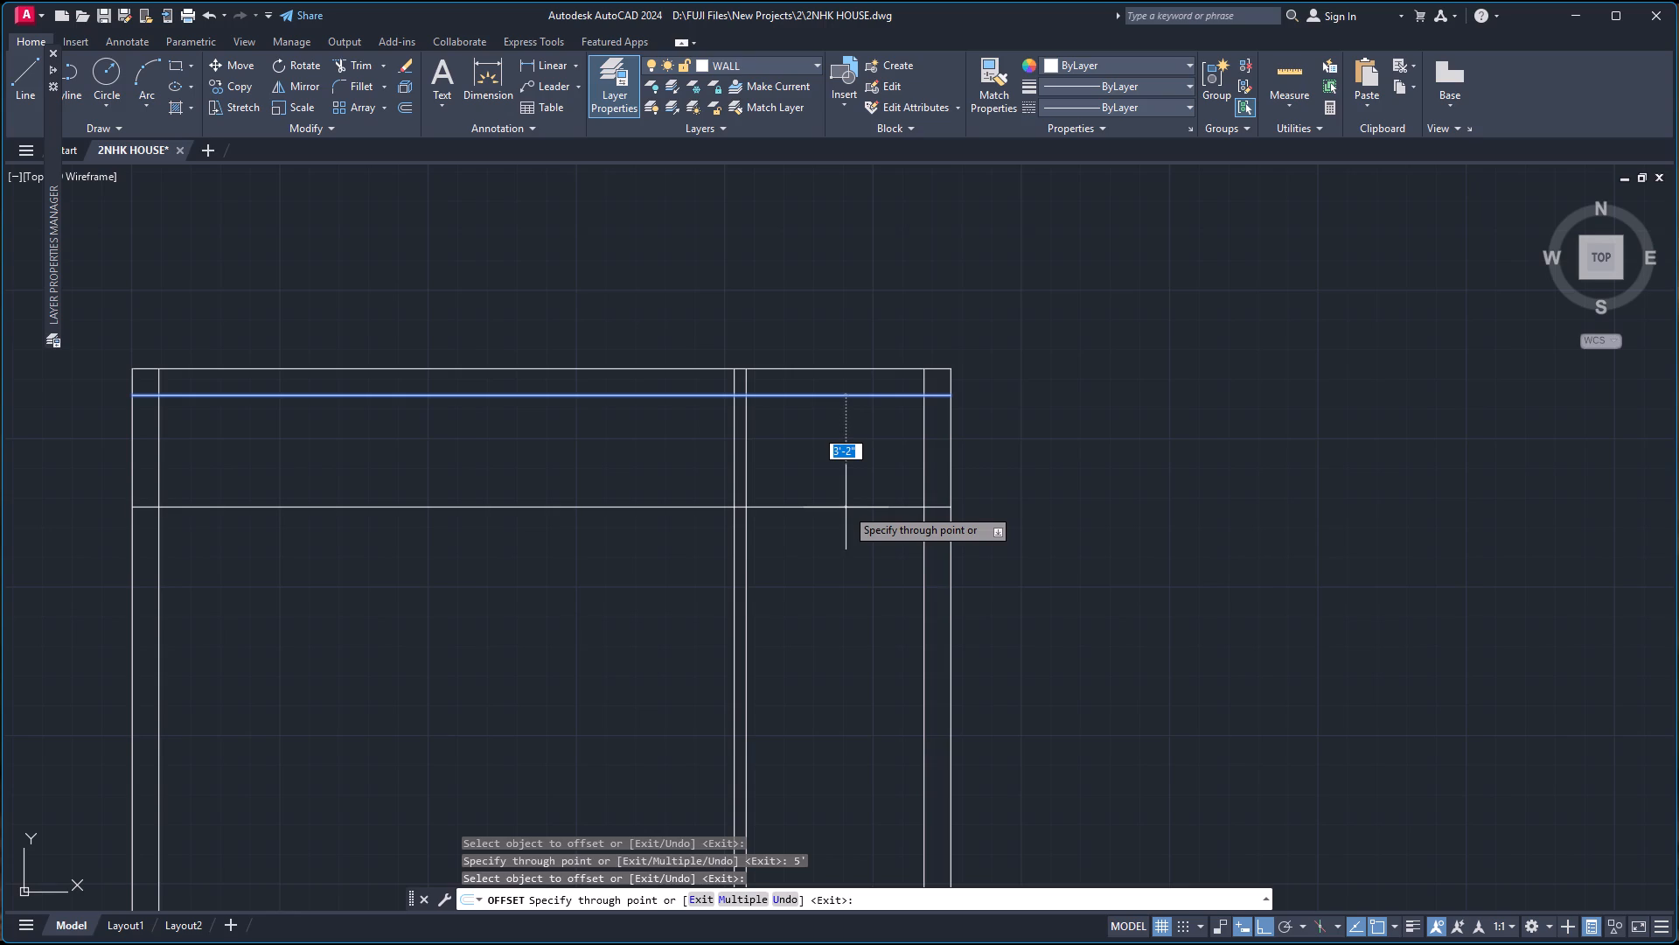
key(5)
text('-)
key(4)
key(Return)
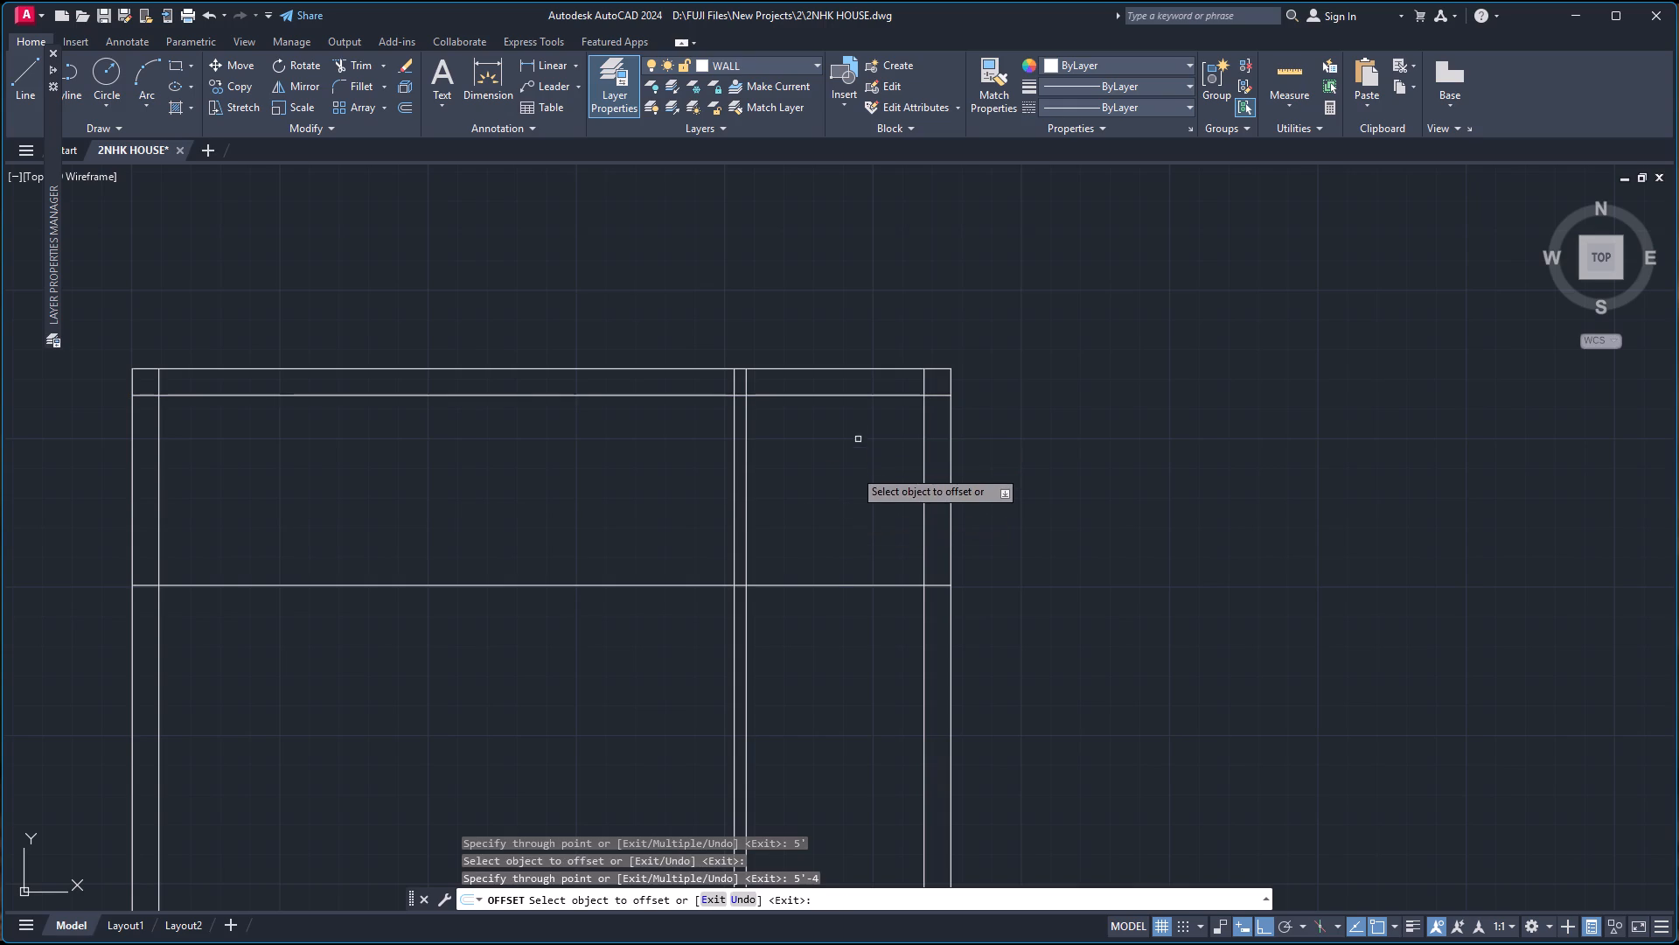
click(850, 585)
key(4)
key(Return)
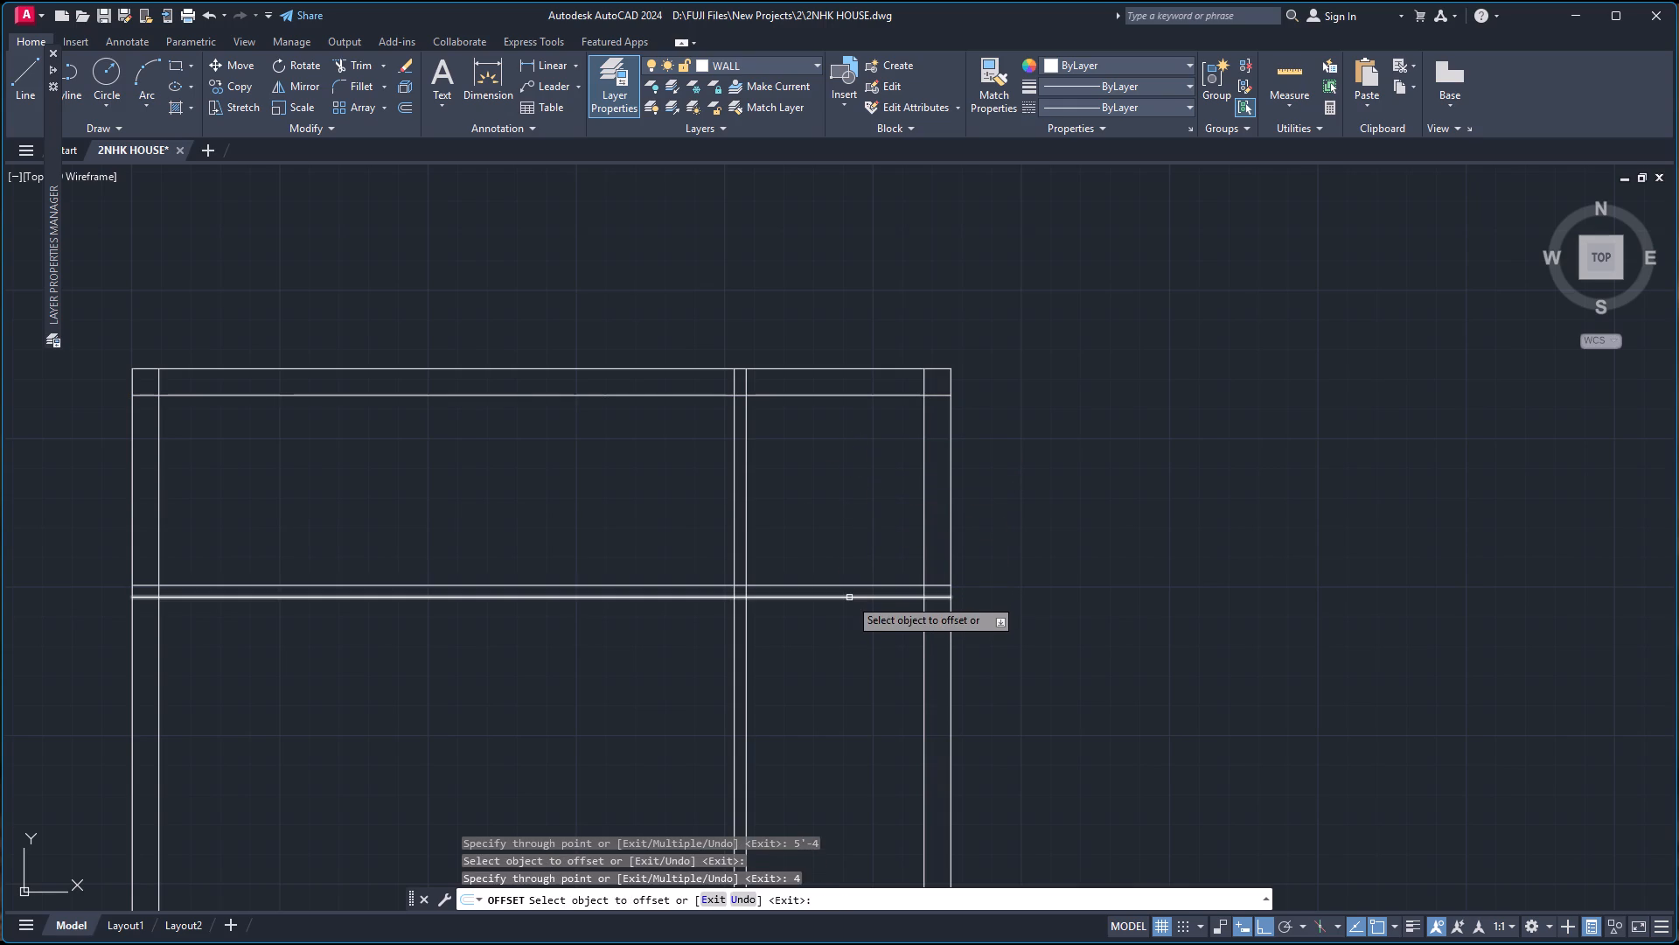
Offset the horizontal interior wall's lower line 5'-4" down, and offset that copy 4" down to form a second horizontal wall.
click(849, 598)
text(5'-4)
key(Return)
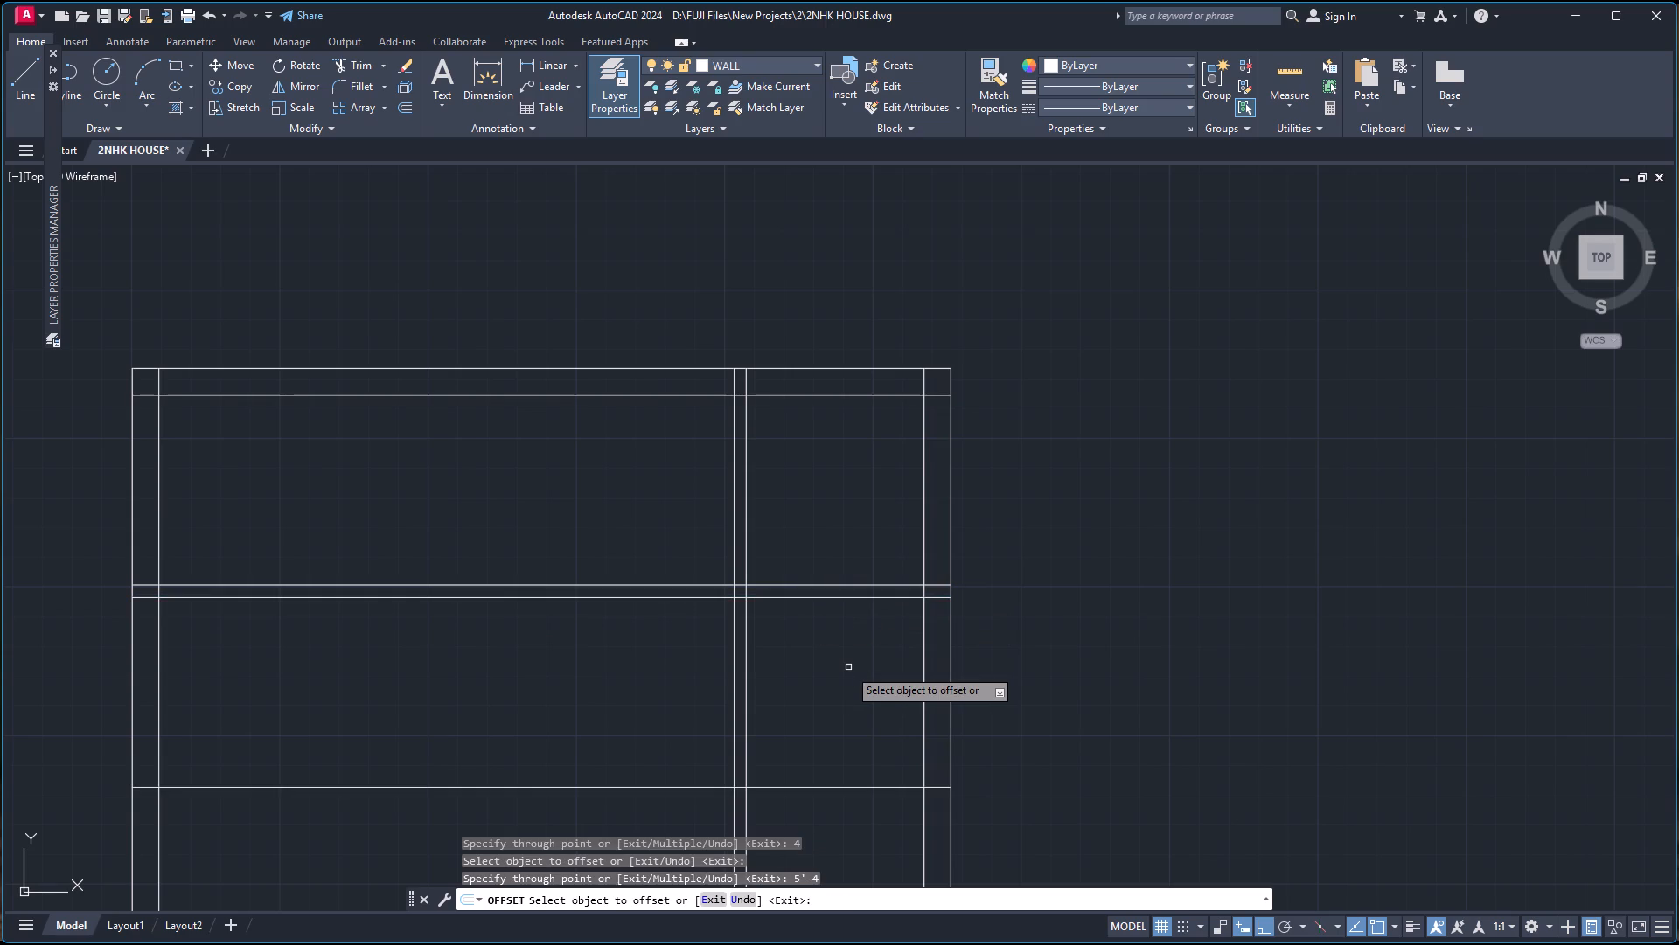
scroll(846, 646, down, 3)
scroll(806, 737, up, 2)
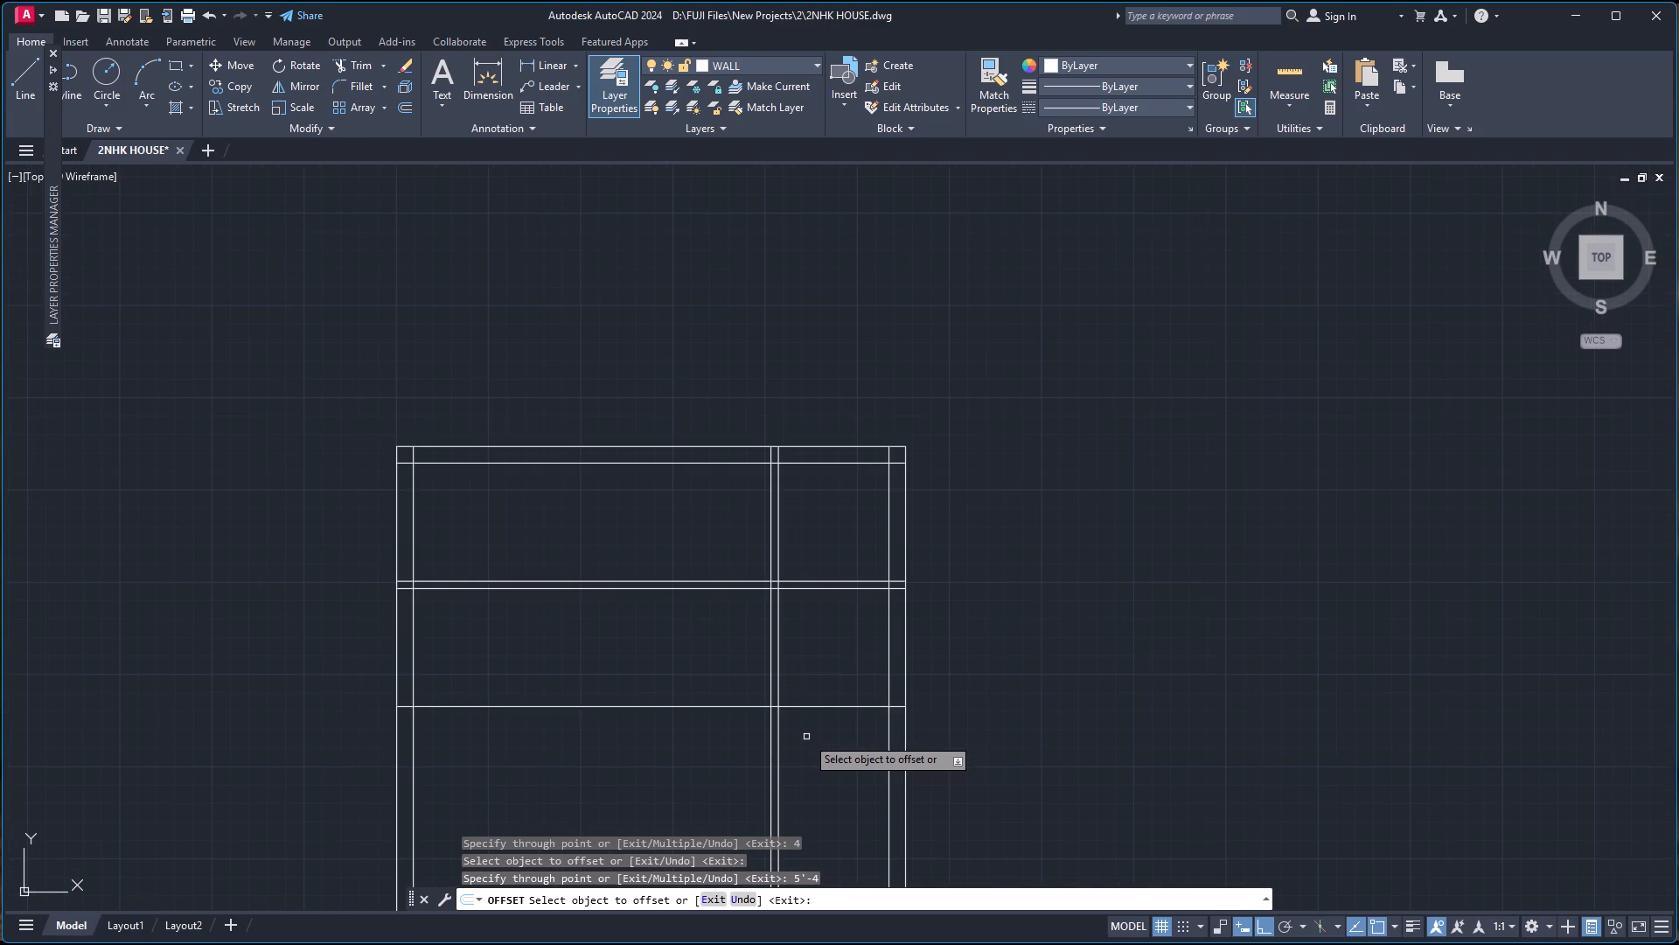
click(822, 708)
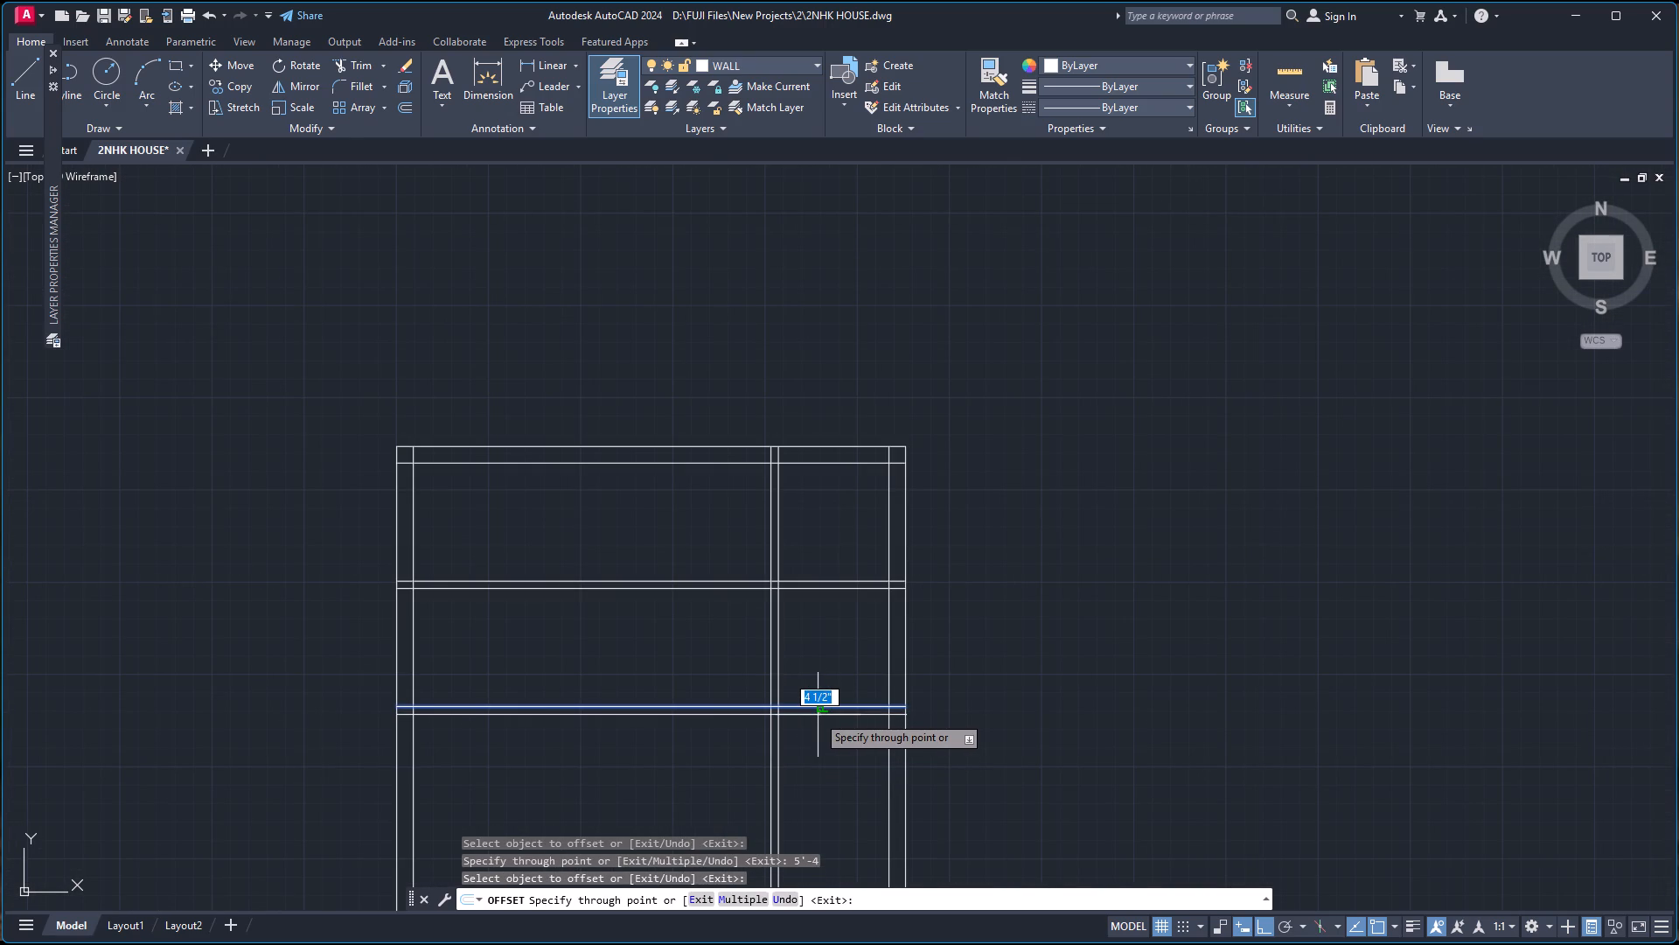
key(4)
key(Return)
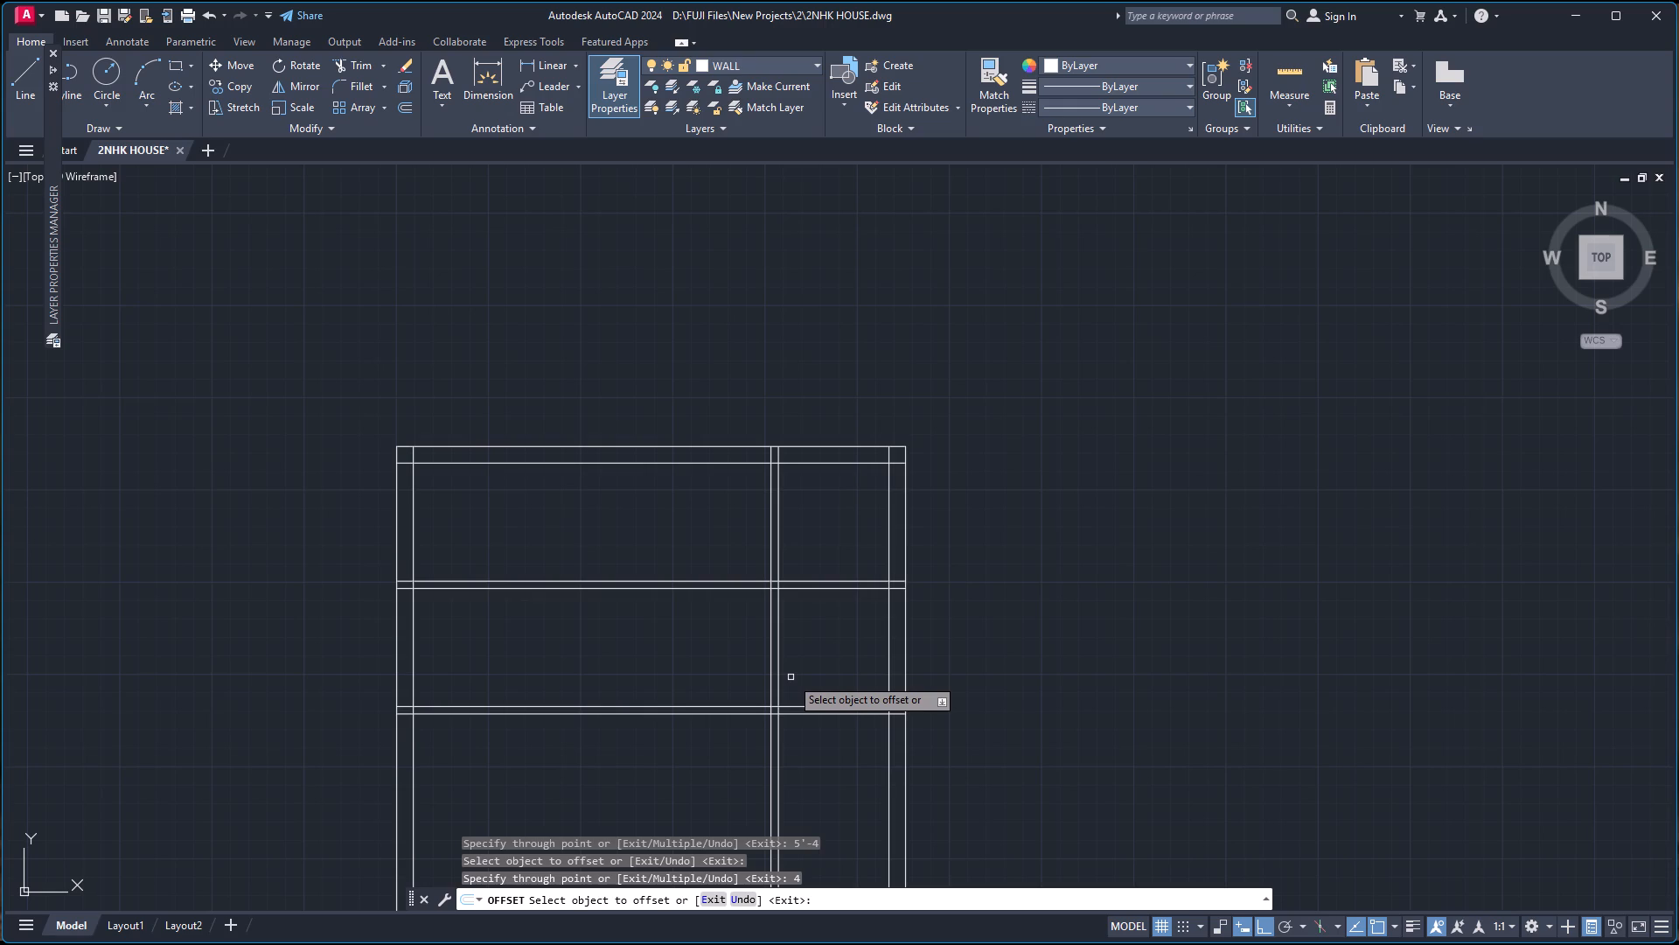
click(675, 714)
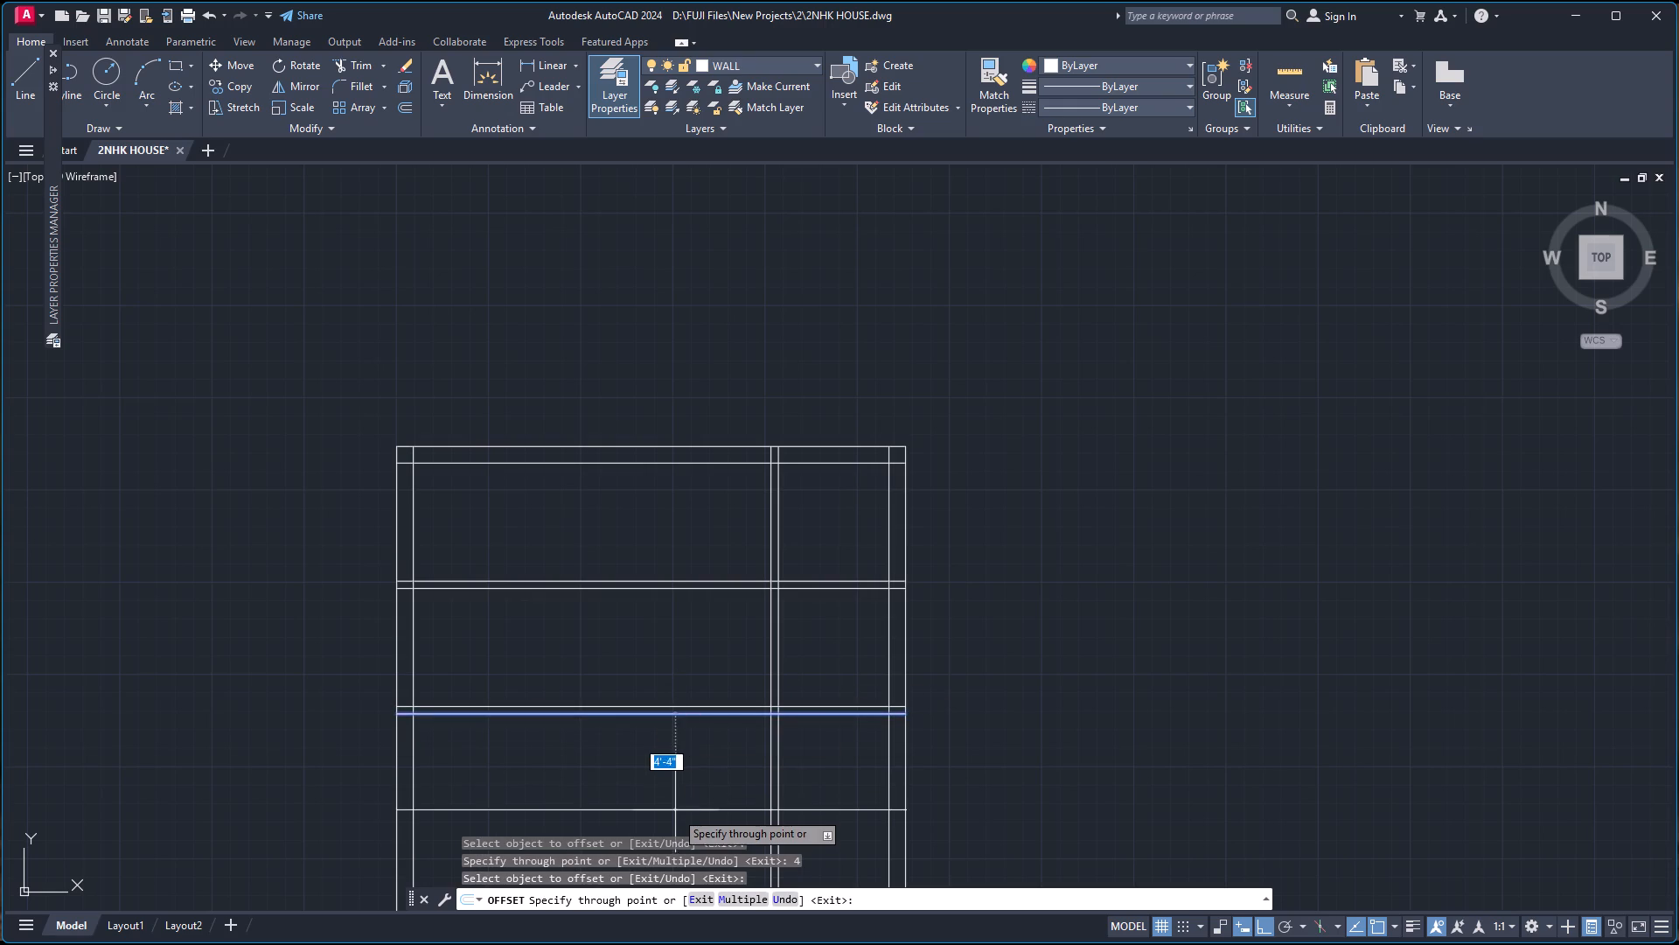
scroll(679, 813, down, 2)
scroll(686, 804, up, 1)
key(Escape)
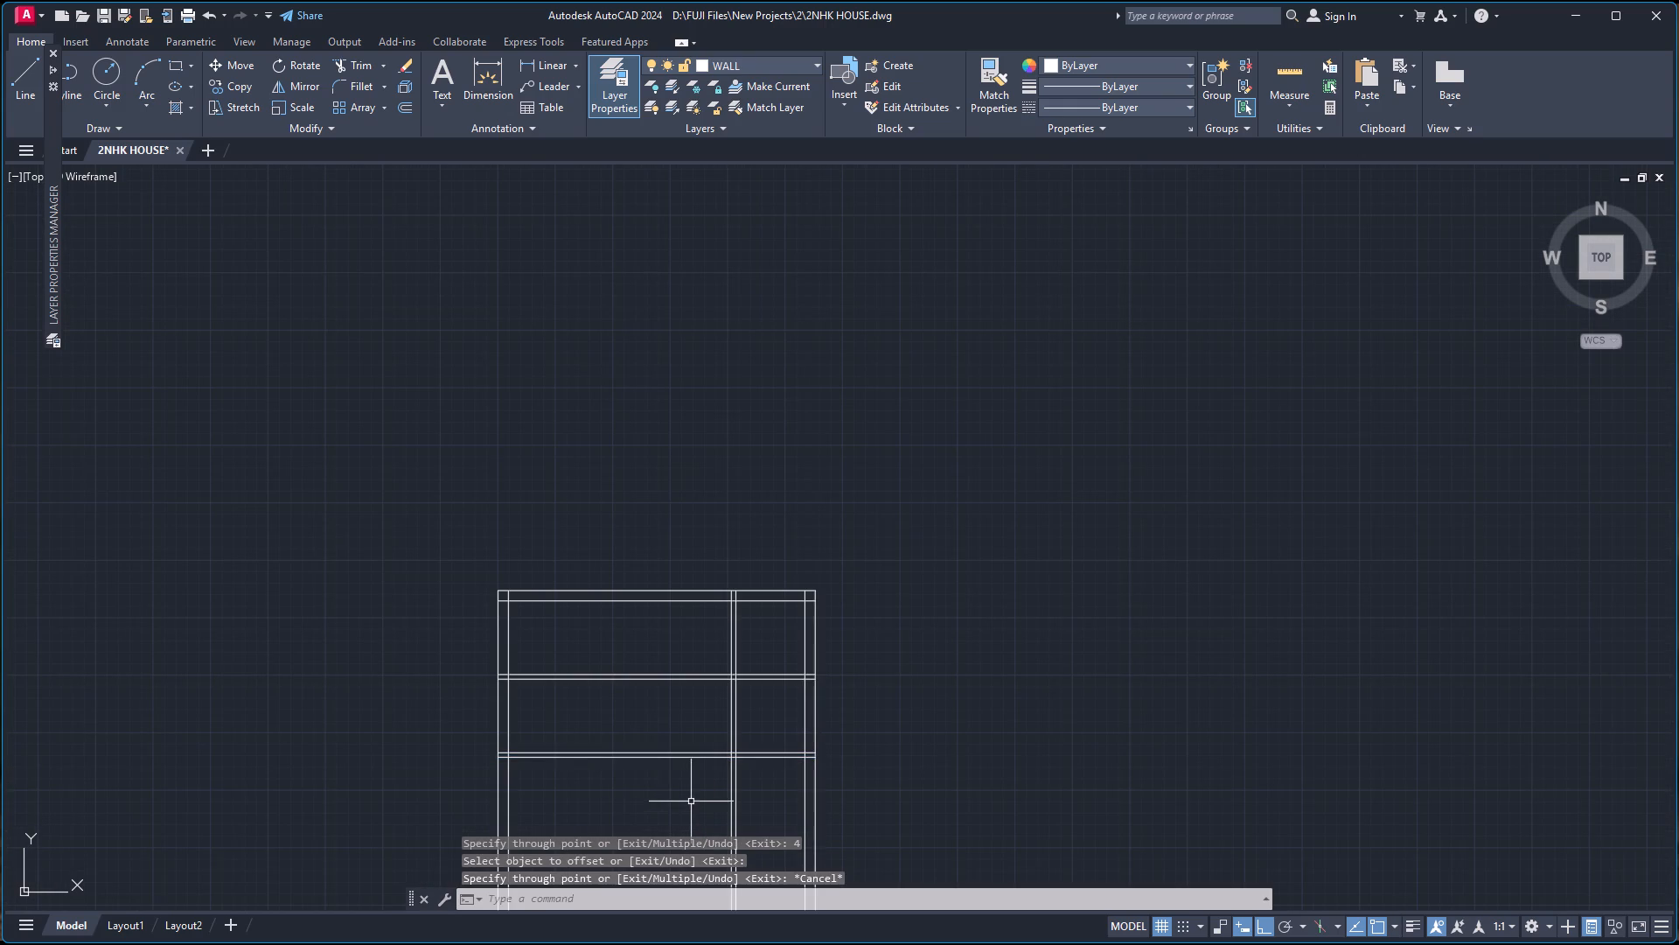
Trim the vertical interior wall below the second horizontal wall, and the first horizontal wall between the left and vertical interior walls.
key(t)
key(r)
key(Return)
click(703, 794)
click(764, 781)
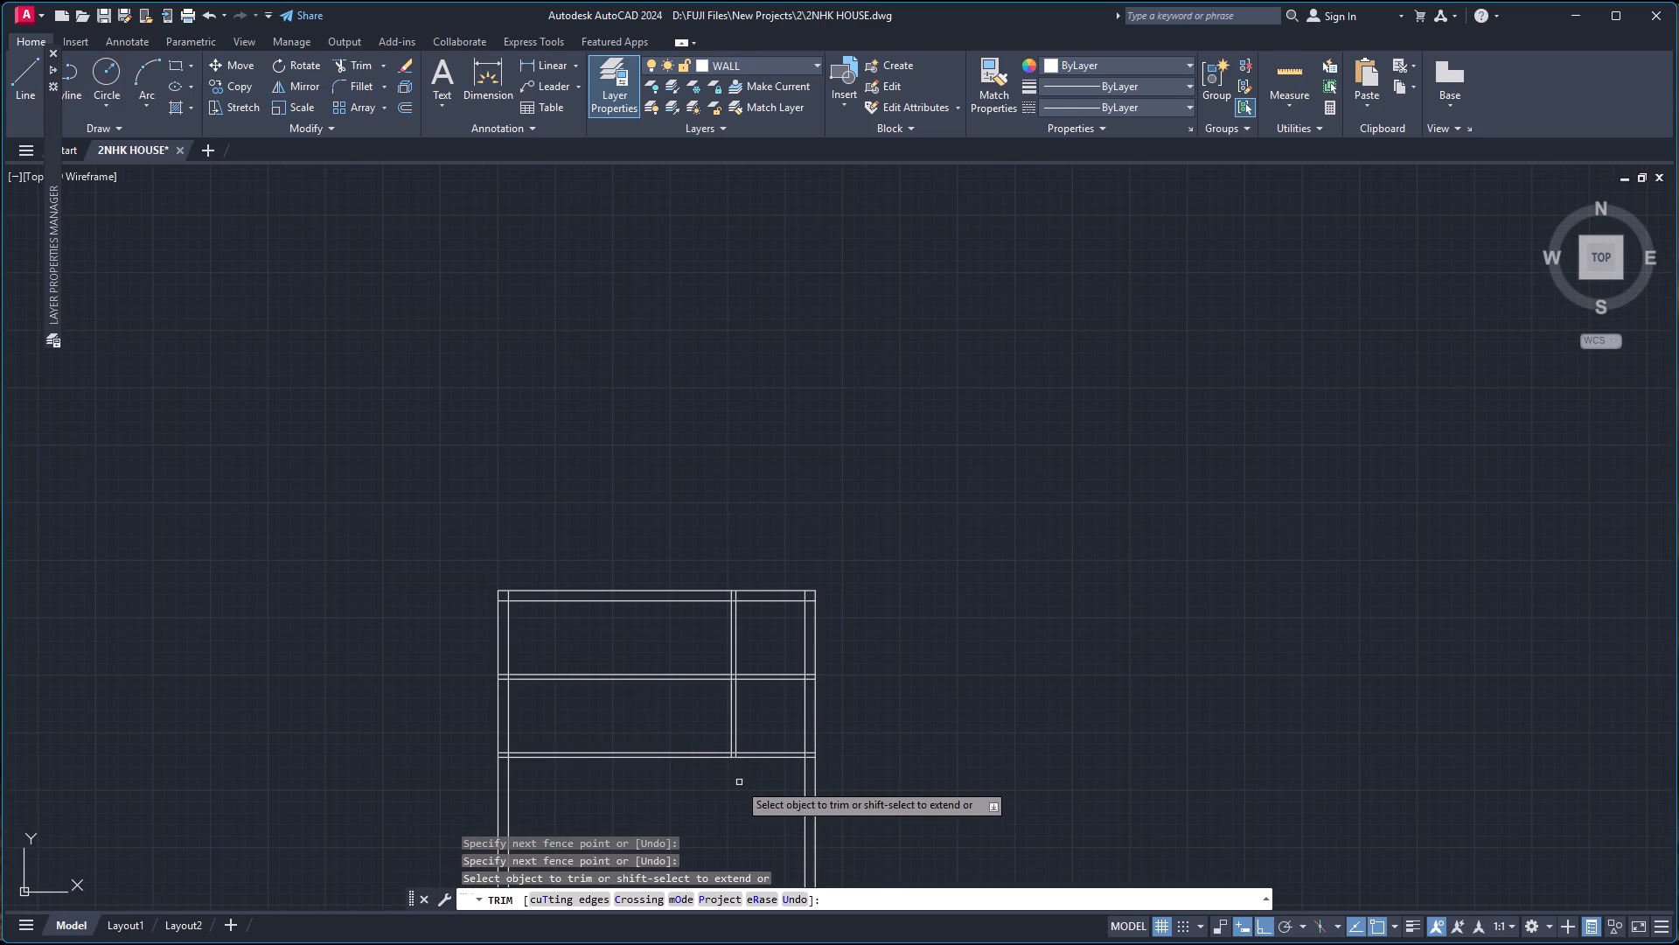
click(665, 665)
click(649, 738)
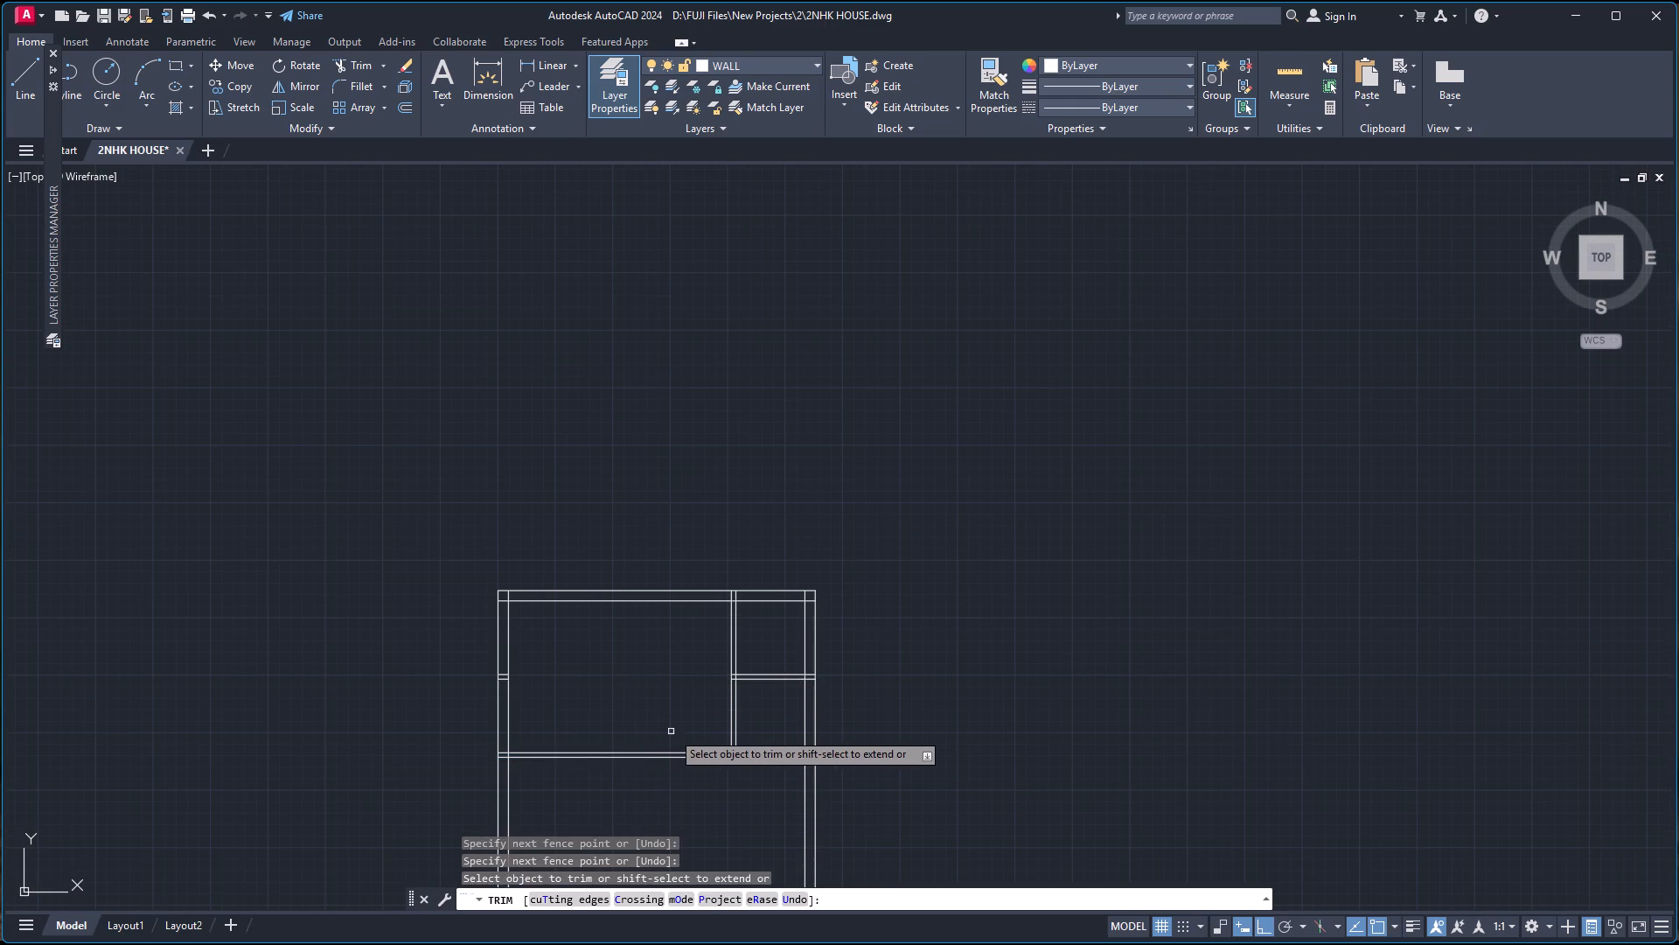
key(Escape)
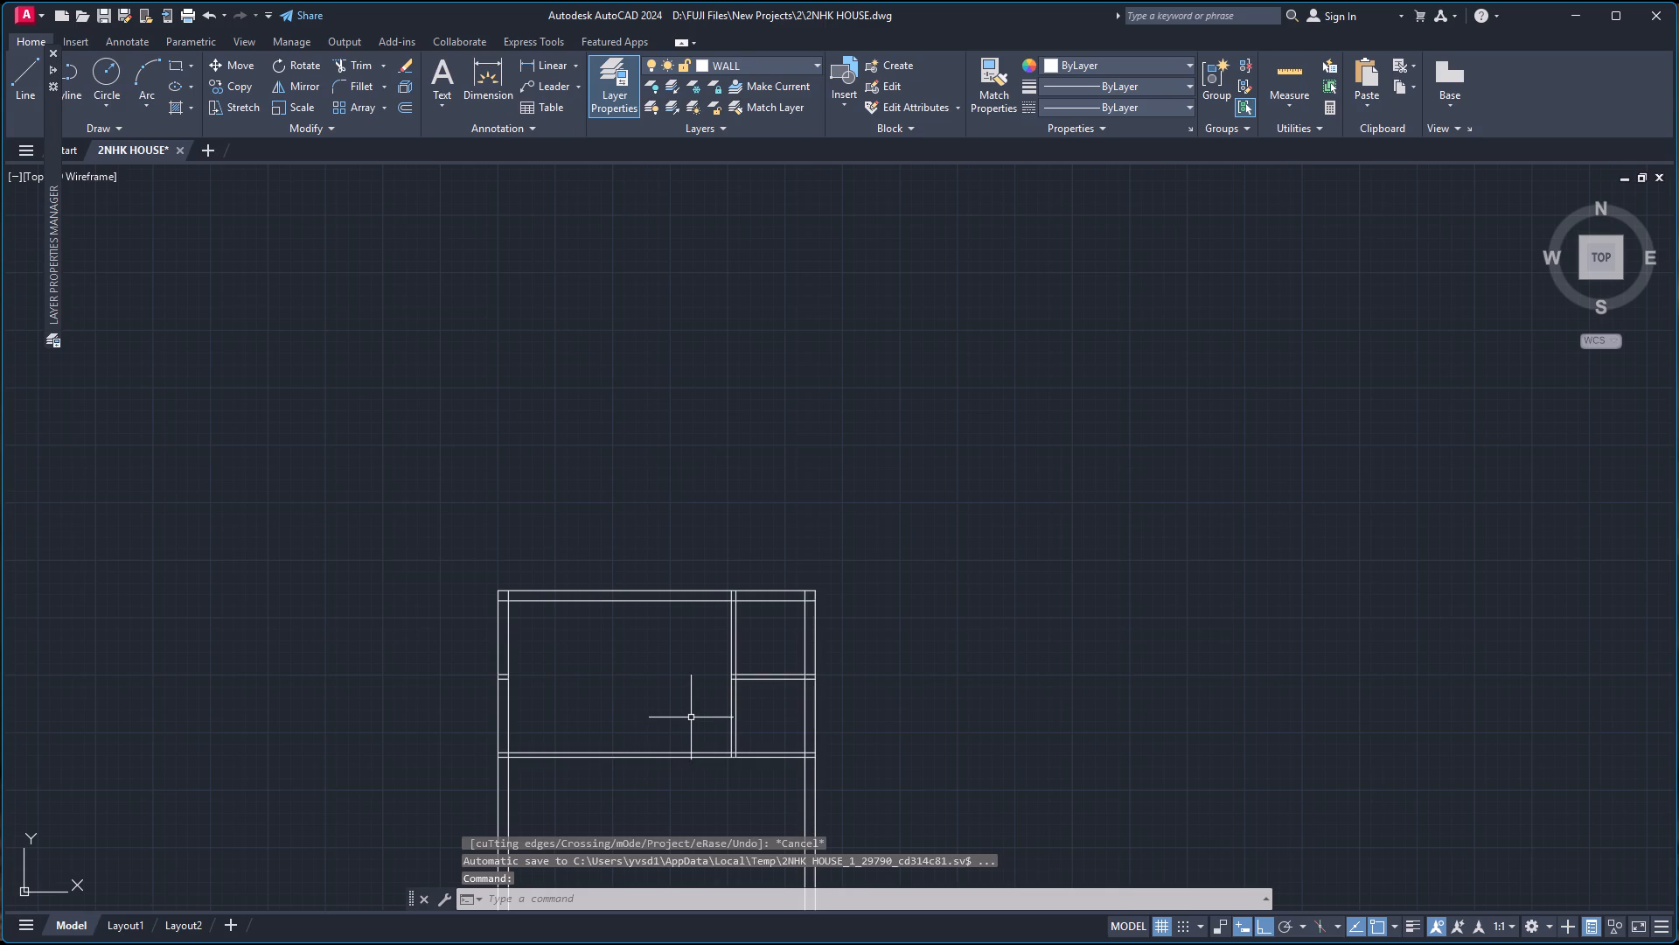
Offset the lower line of the second horizontal interior wall 10' down.
key(o)
key(Return)
key(Return)
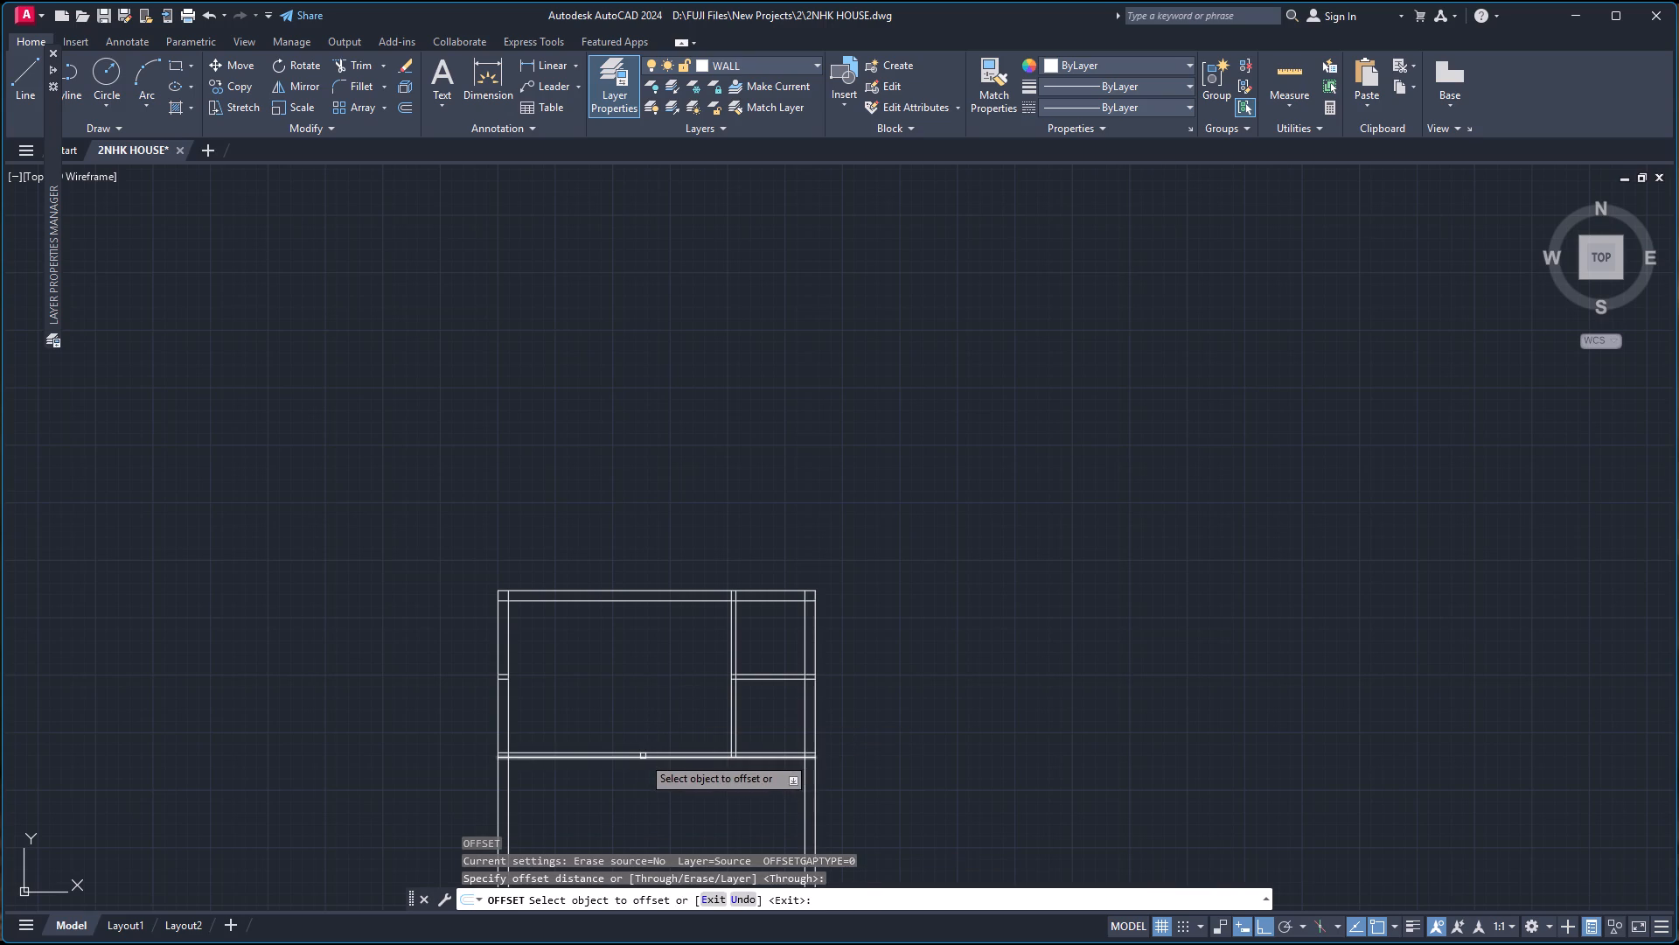
click(638, 758)
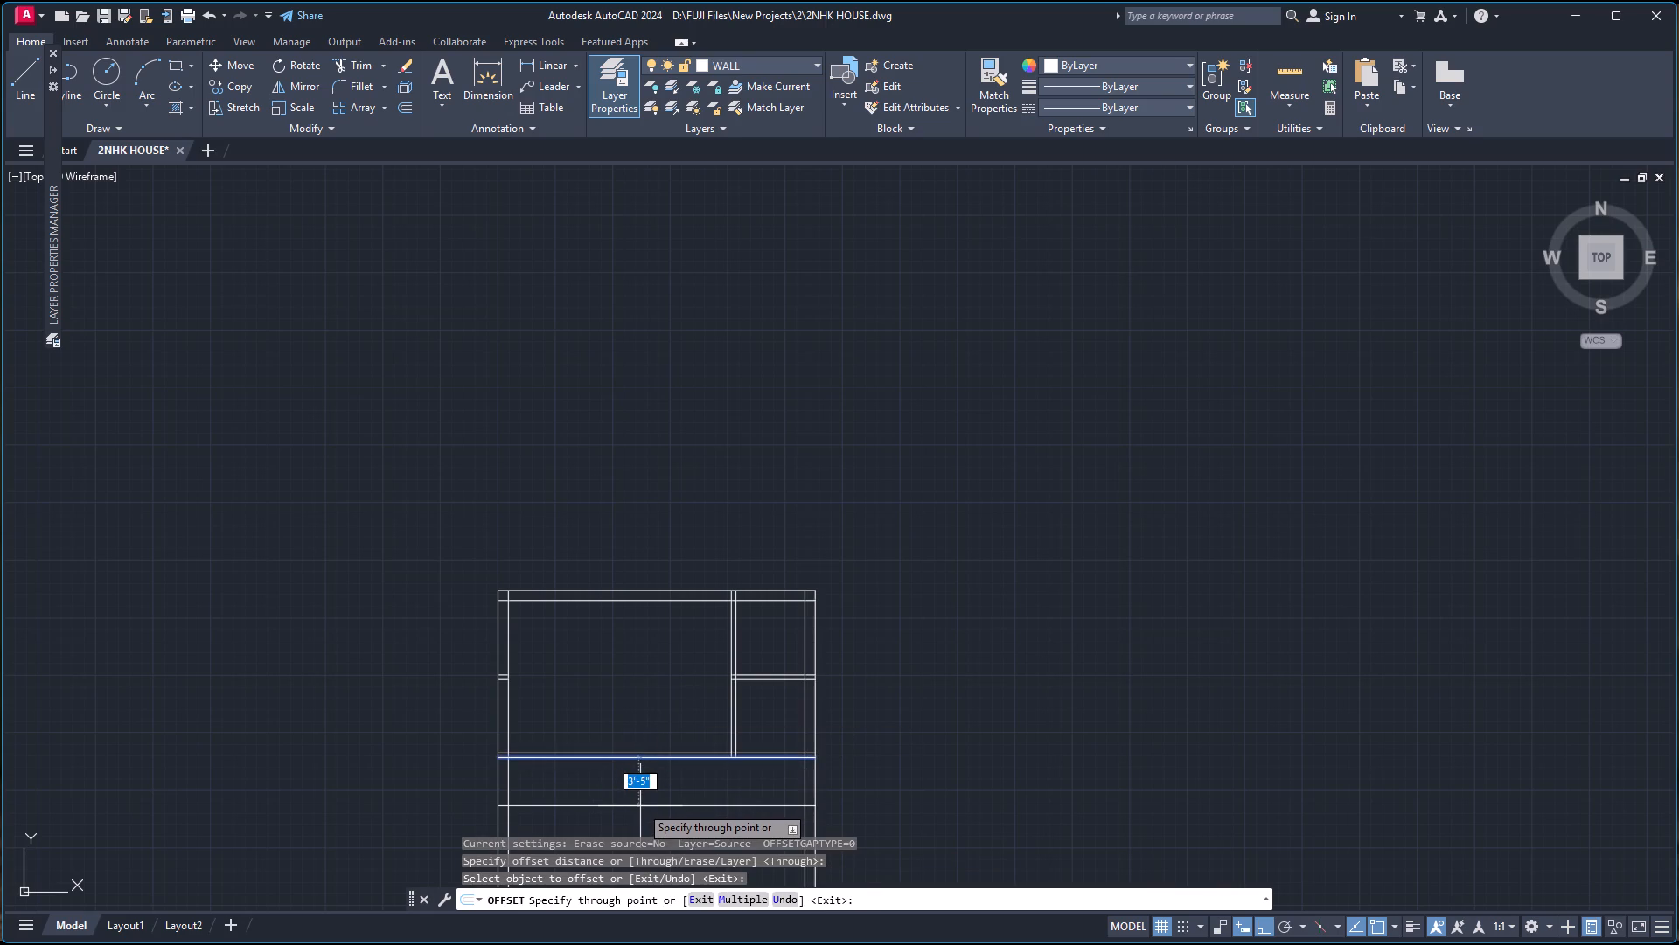
text(10')
key(Return)
scroll(662, 787, down, 3)
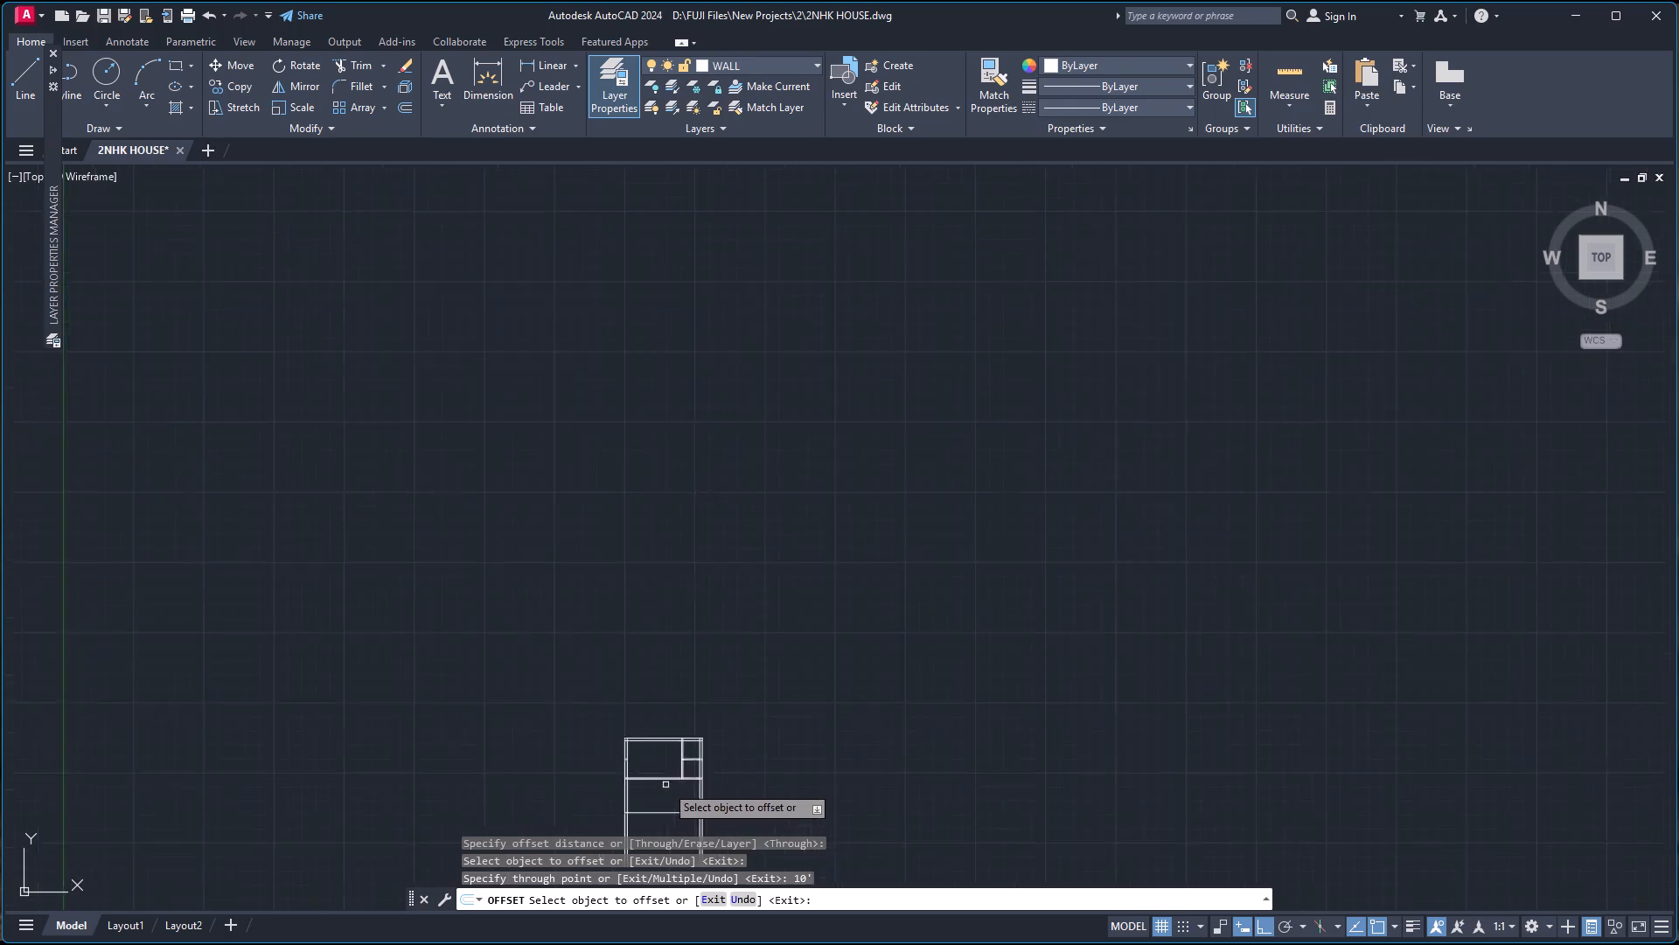
scroll(665, 785, down, 1)
scroll(647, 839, up, 6)
scroll(652, 753, up, 2)
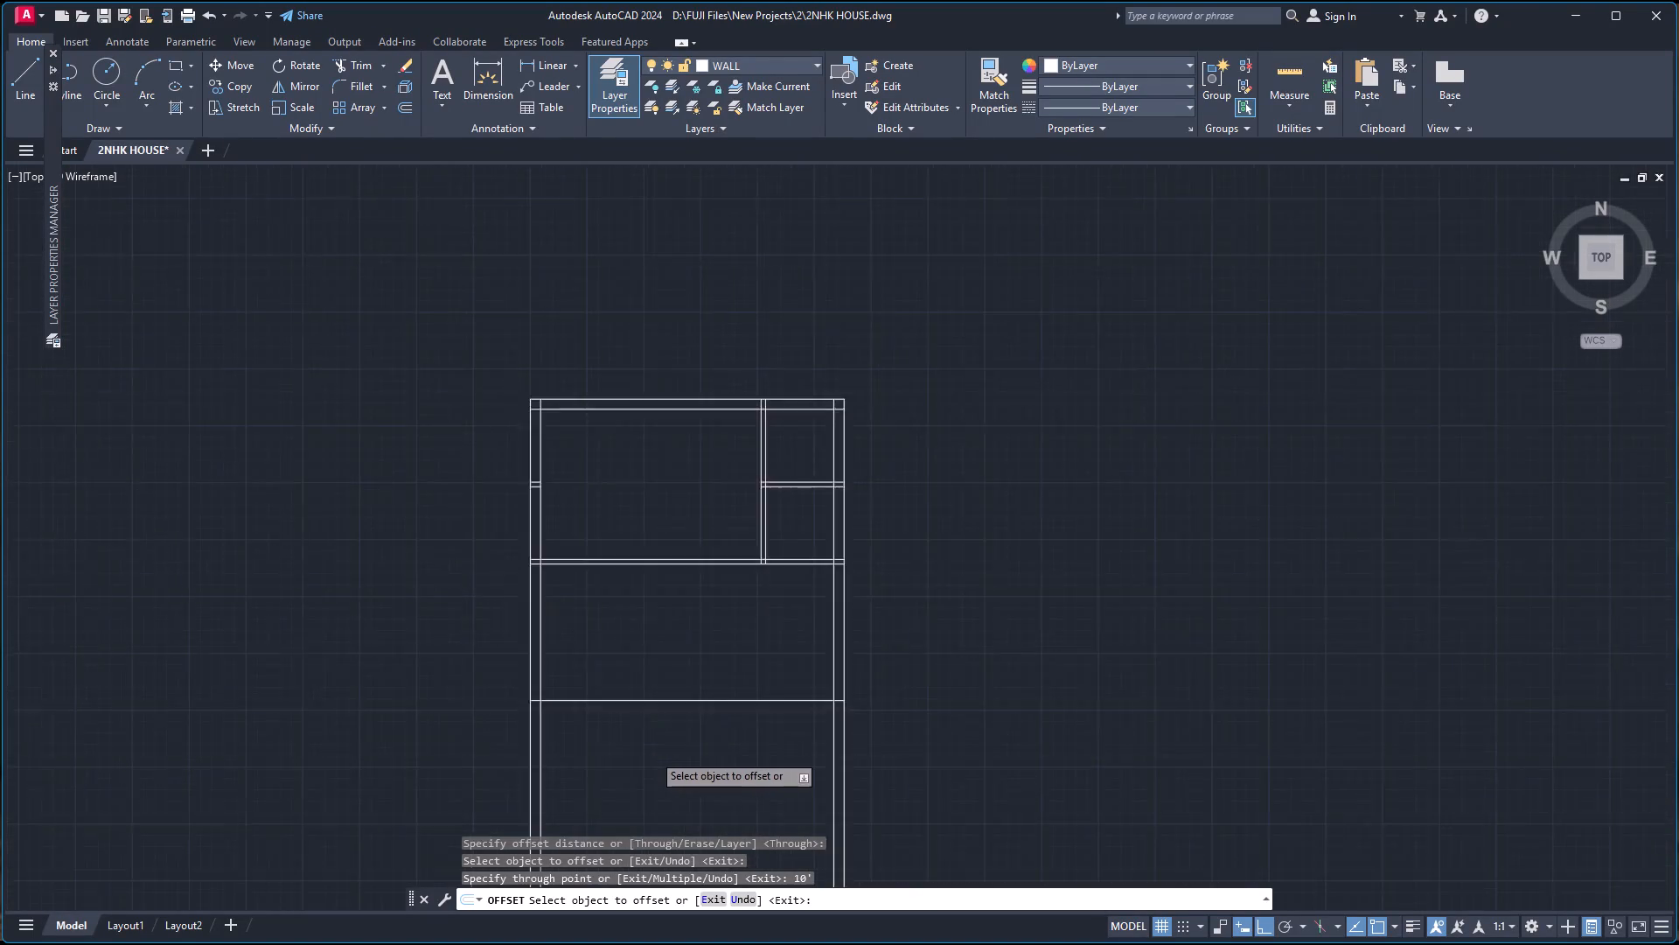
Offset the line 10' below the second horizontal interior wall 4" down to form a third horizontal wall.
click(676, 669)
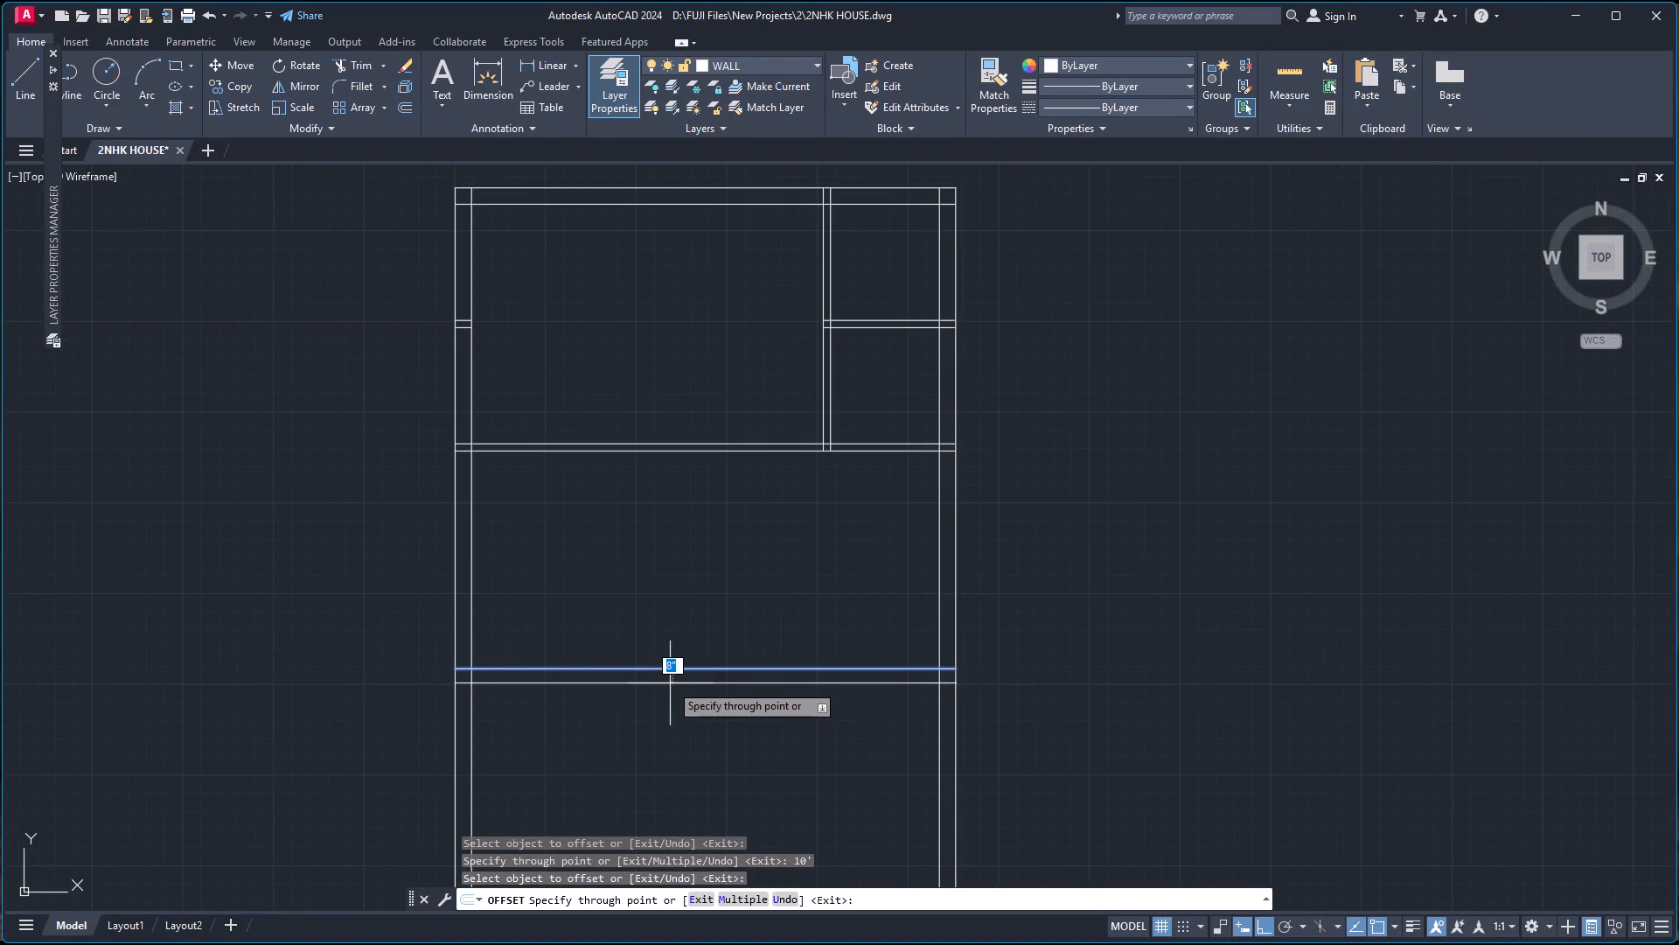
key(4)
key(Return)
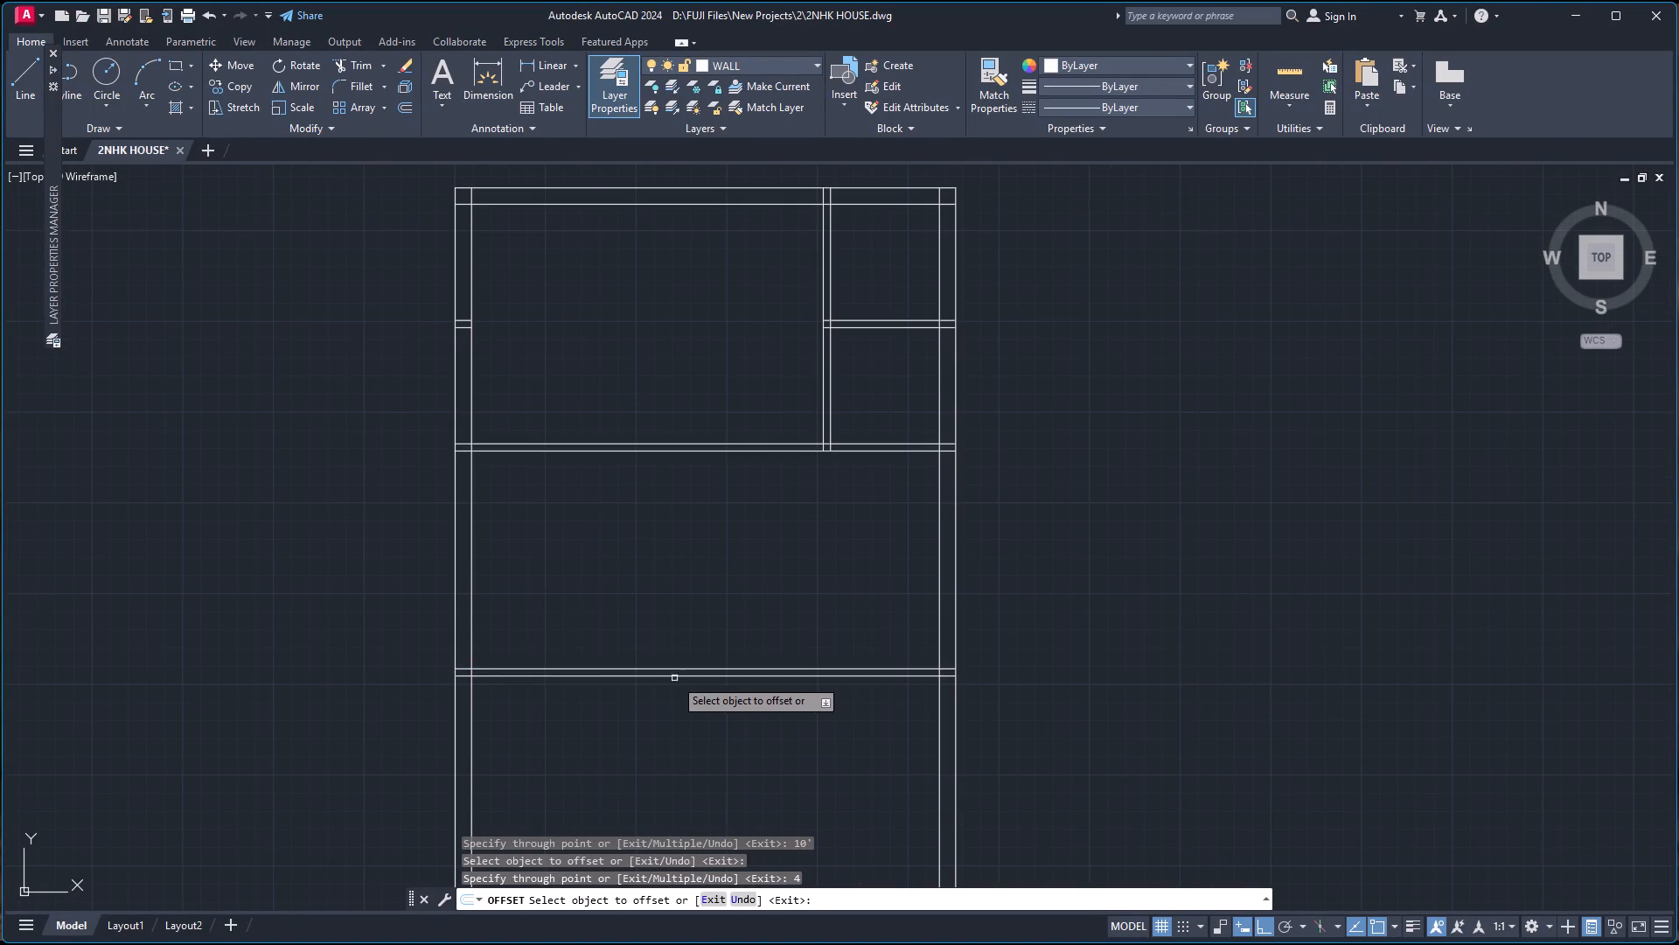
Offset the left wall's inner line 10' to the right, and offset that copy 4" right to form a second vertical interior wall.
click(467, 584)
click(468, 583)
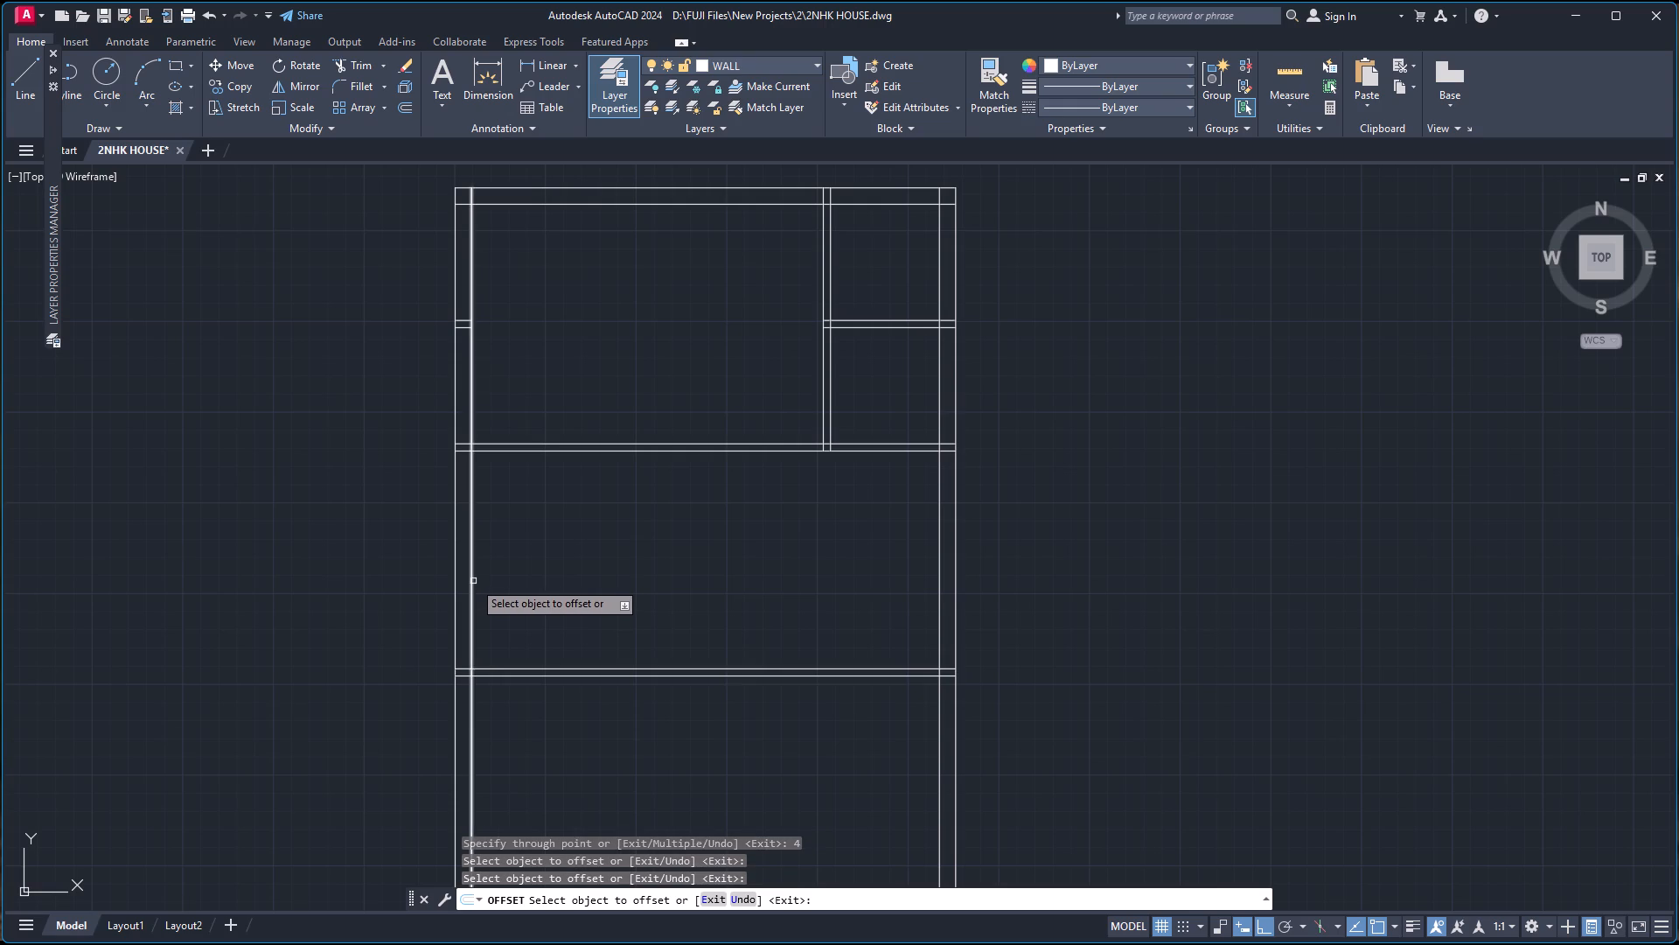
click(473, 581)
text(10')
key(Return)
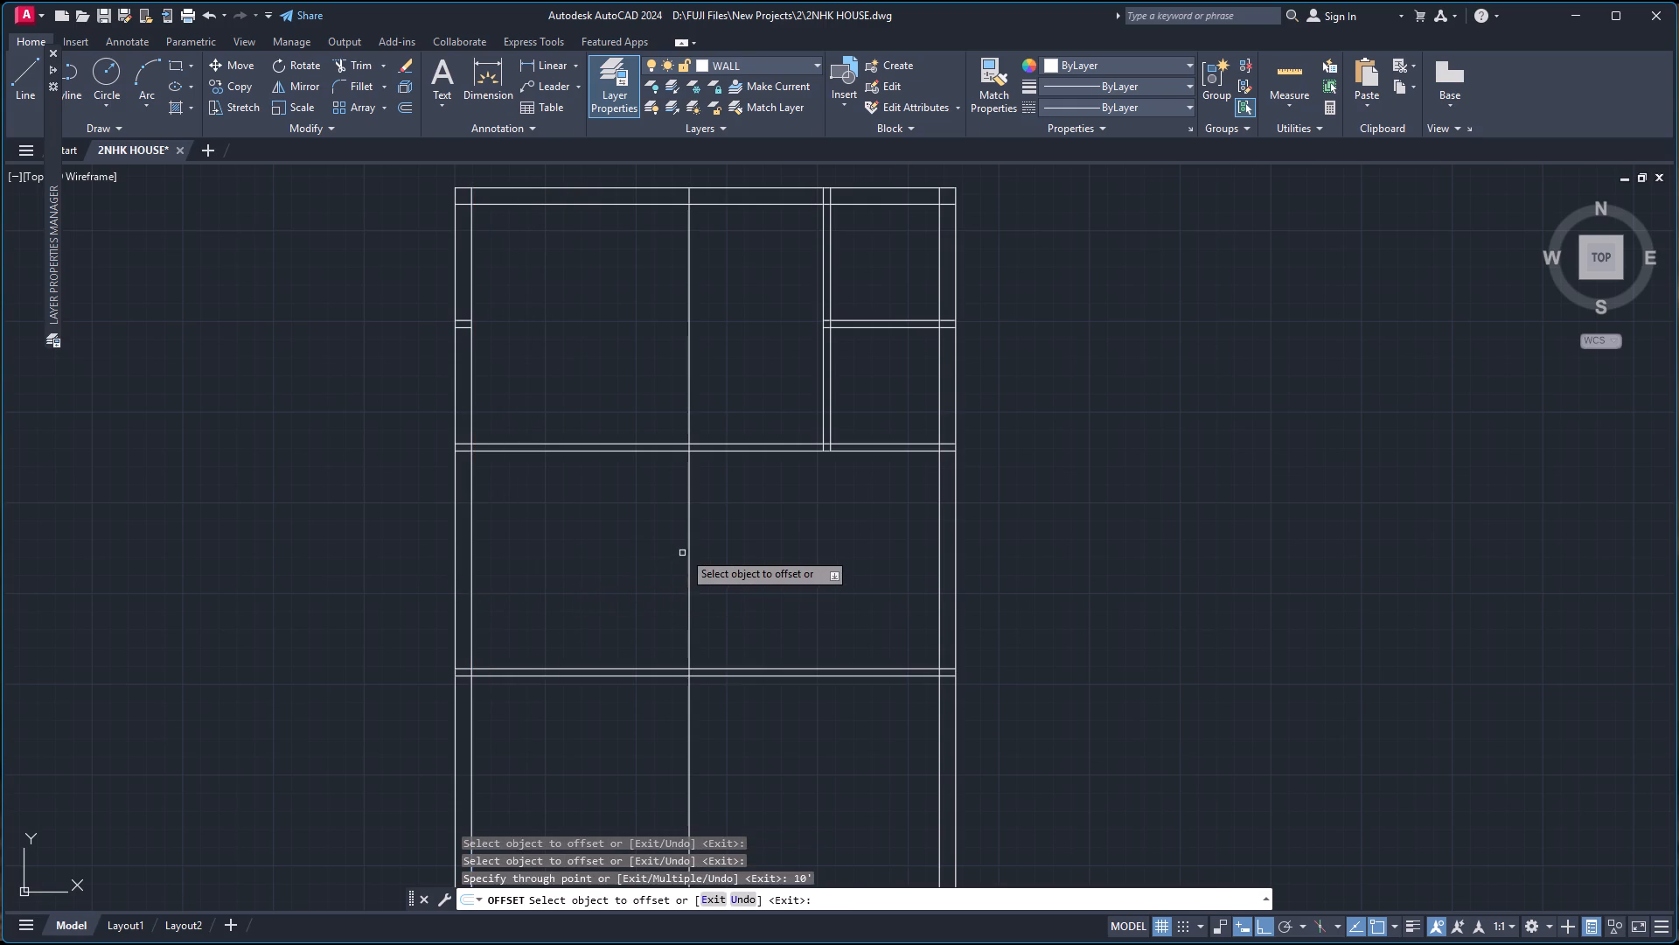
click(687, 547)
key(4)
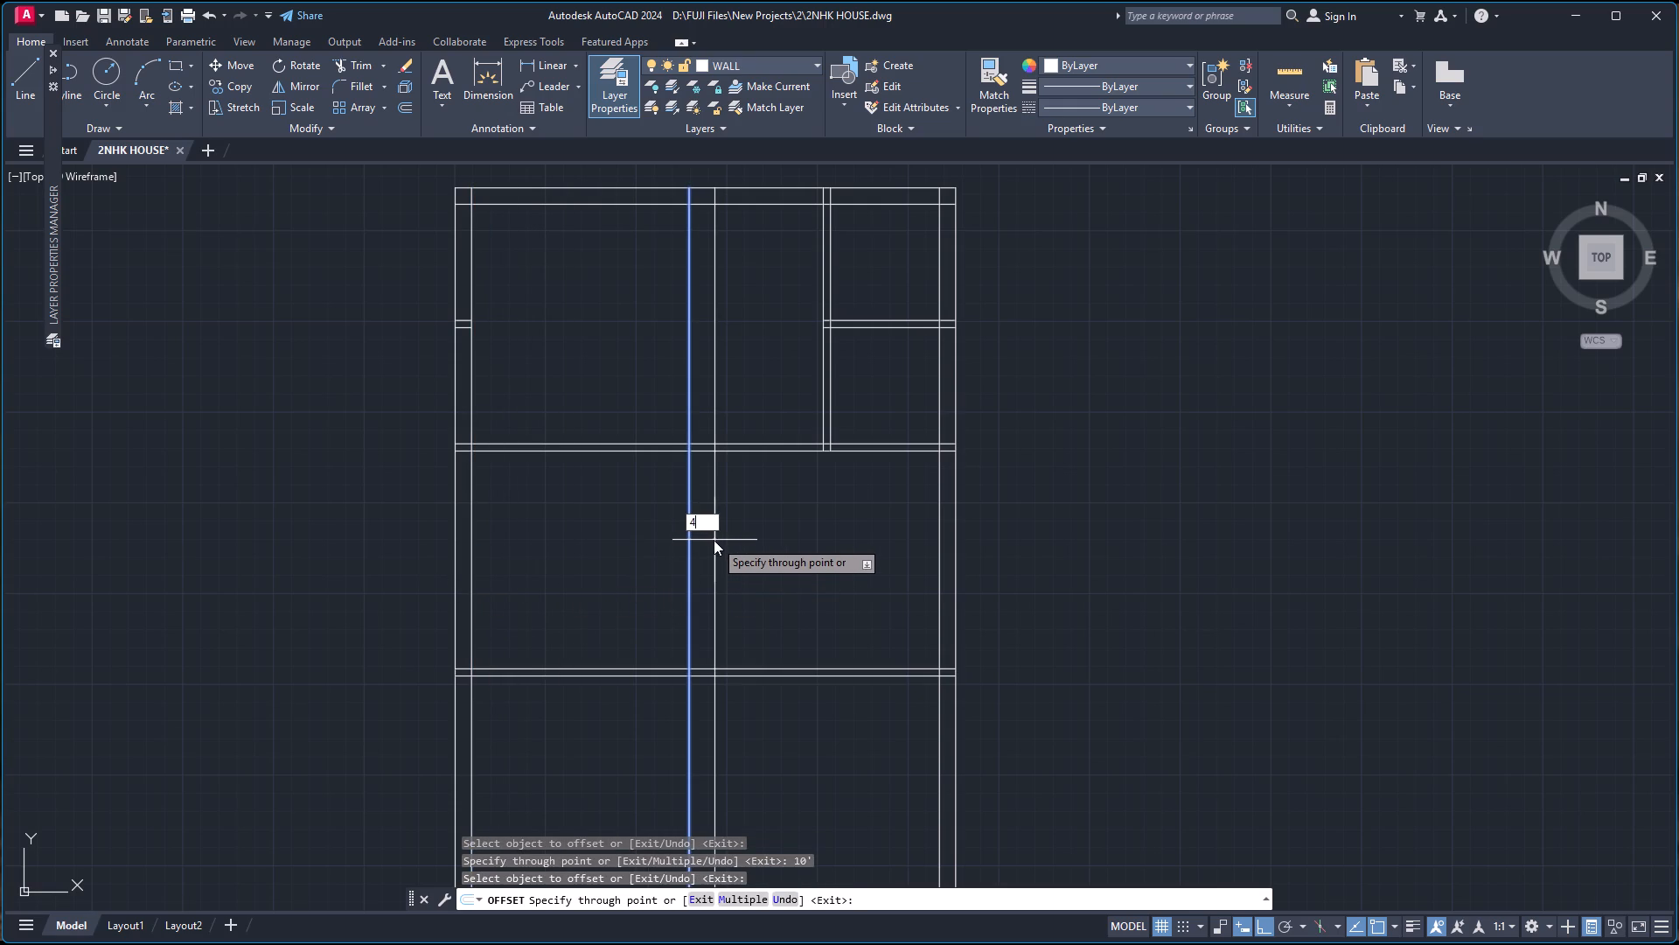
key(Return)
Offset the lower line of the third horizontal interior wall 7' down.
click(657, 675)
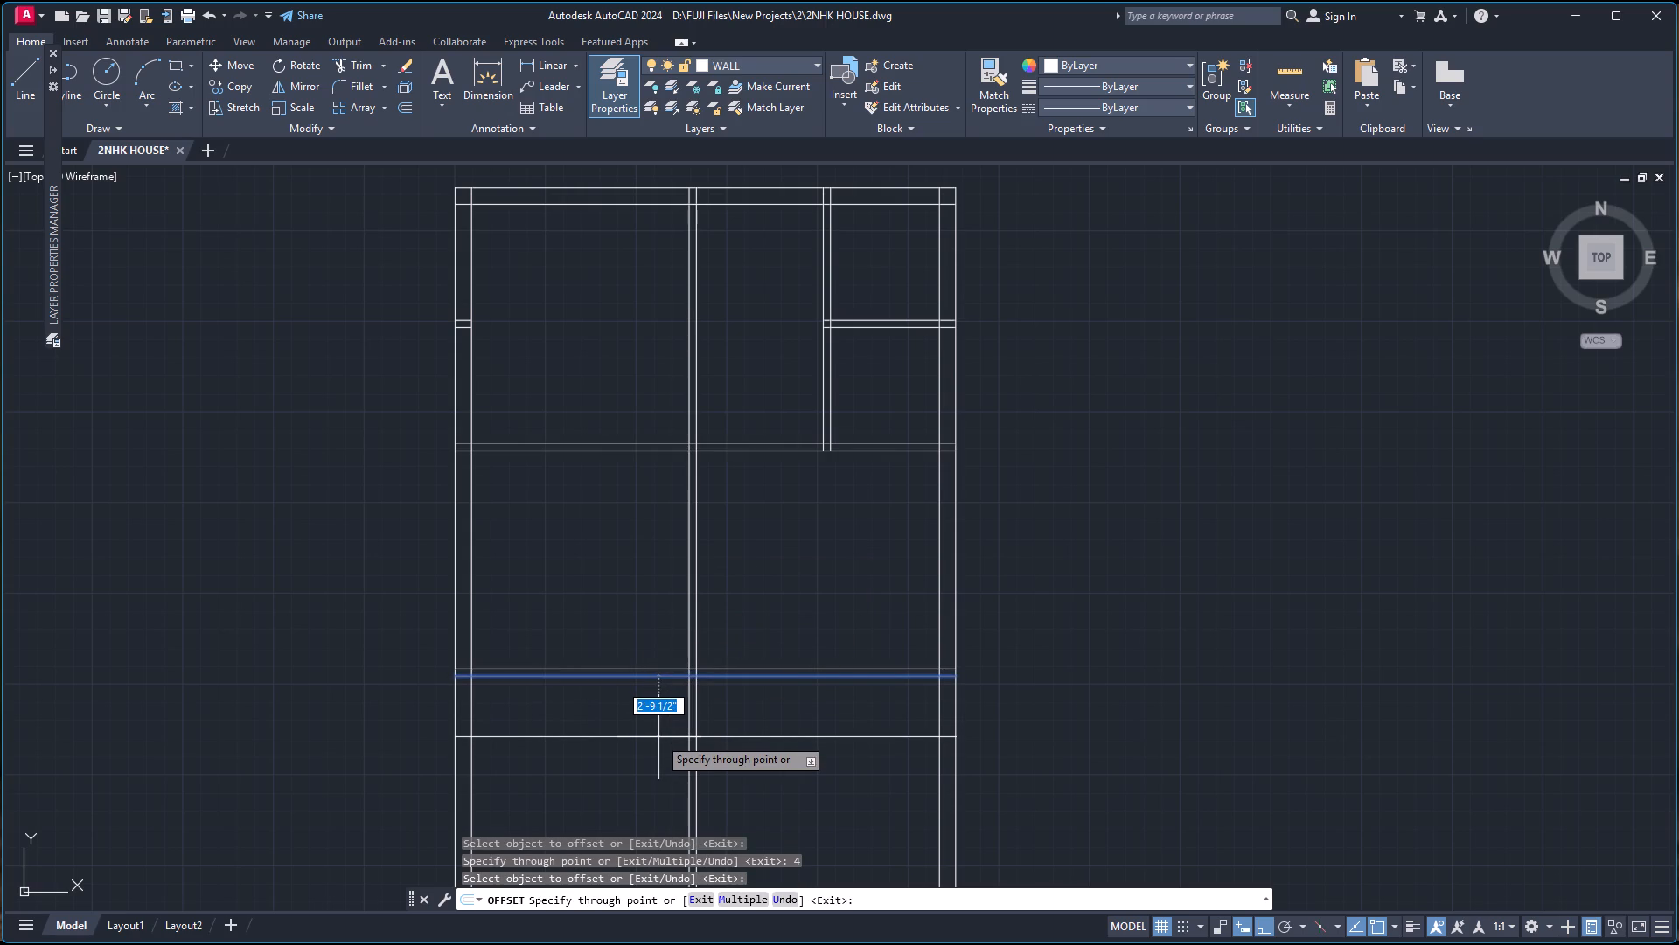
key(7)
key(semicolon)
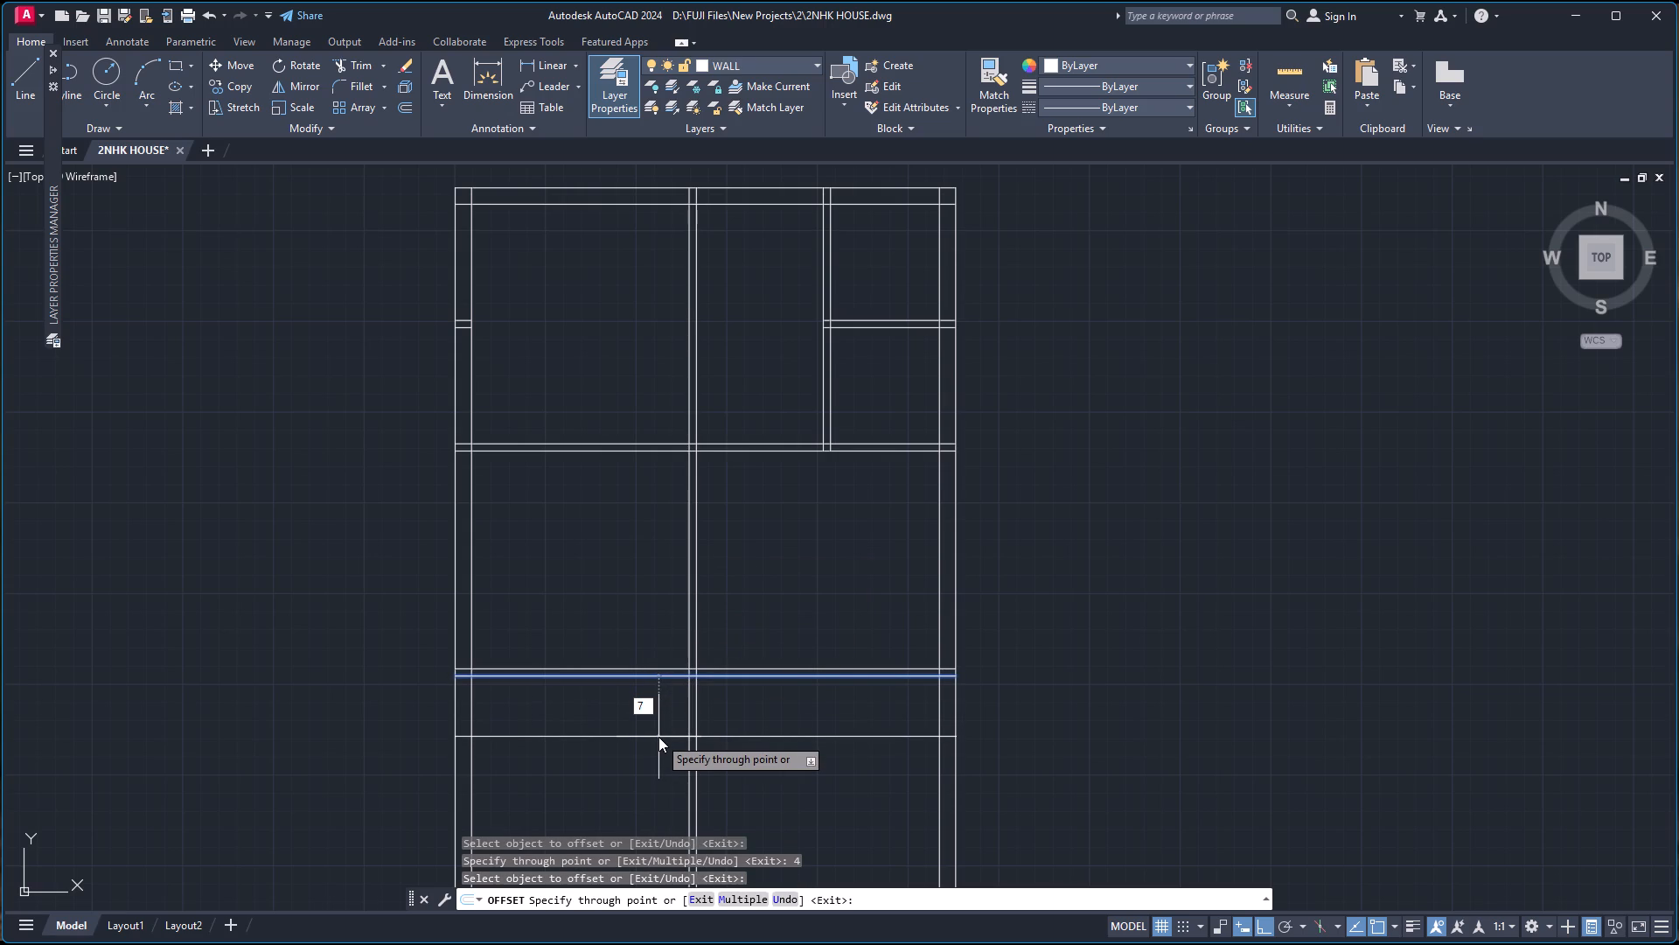
key(BackSpace)
key(apostrophe)
key(Return)
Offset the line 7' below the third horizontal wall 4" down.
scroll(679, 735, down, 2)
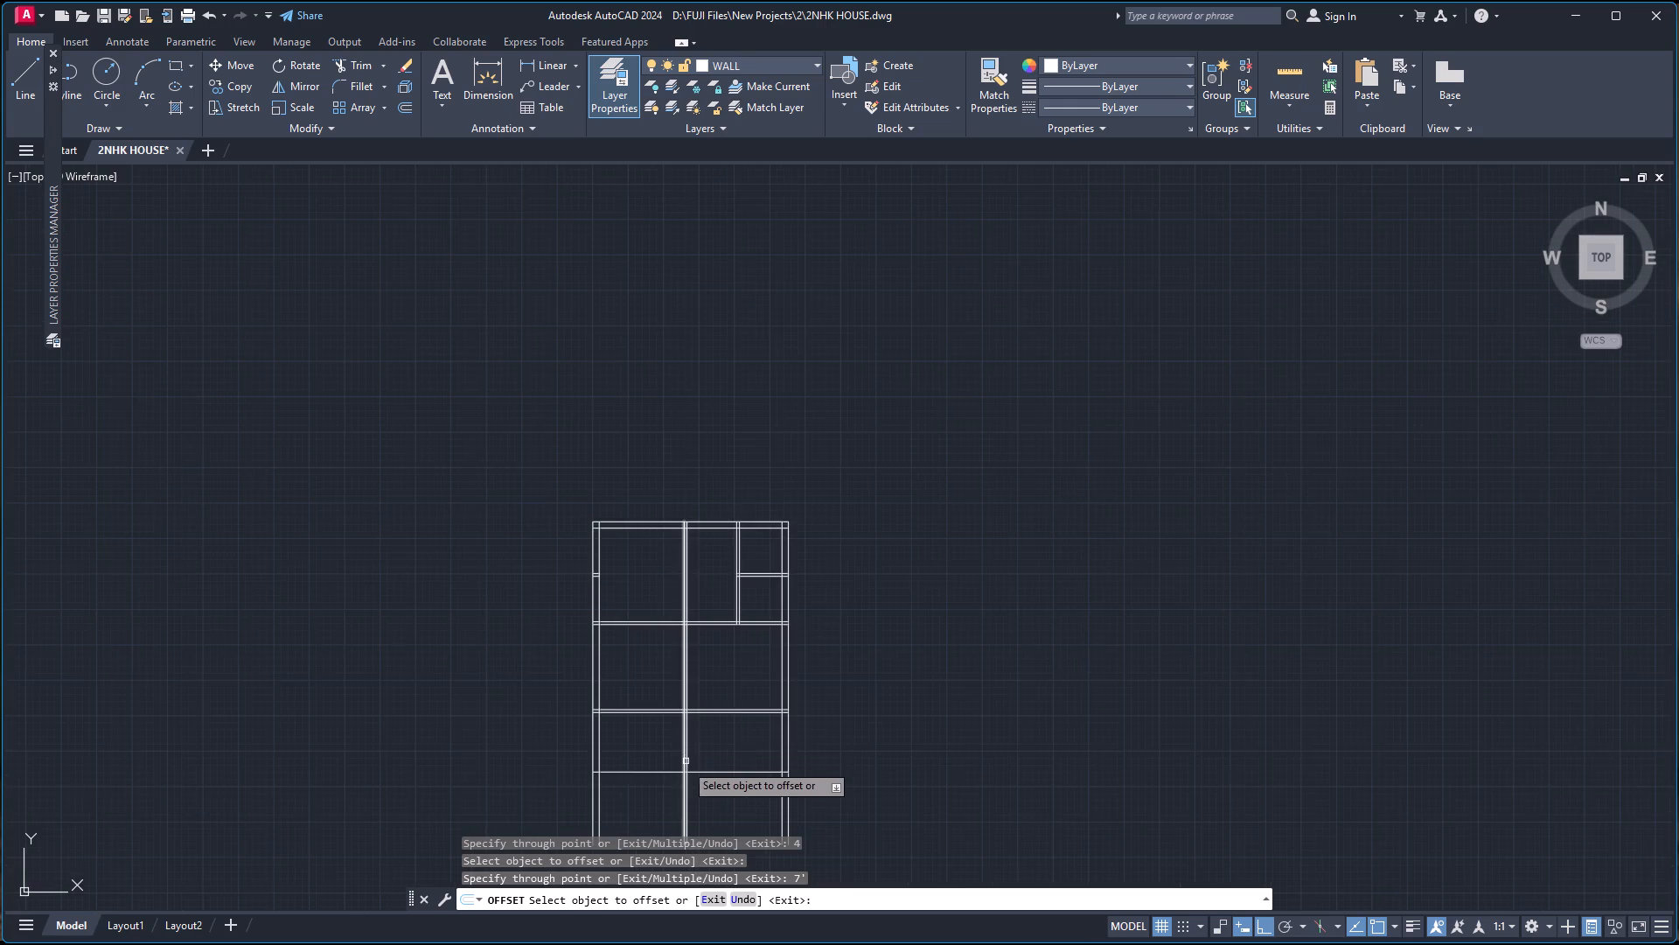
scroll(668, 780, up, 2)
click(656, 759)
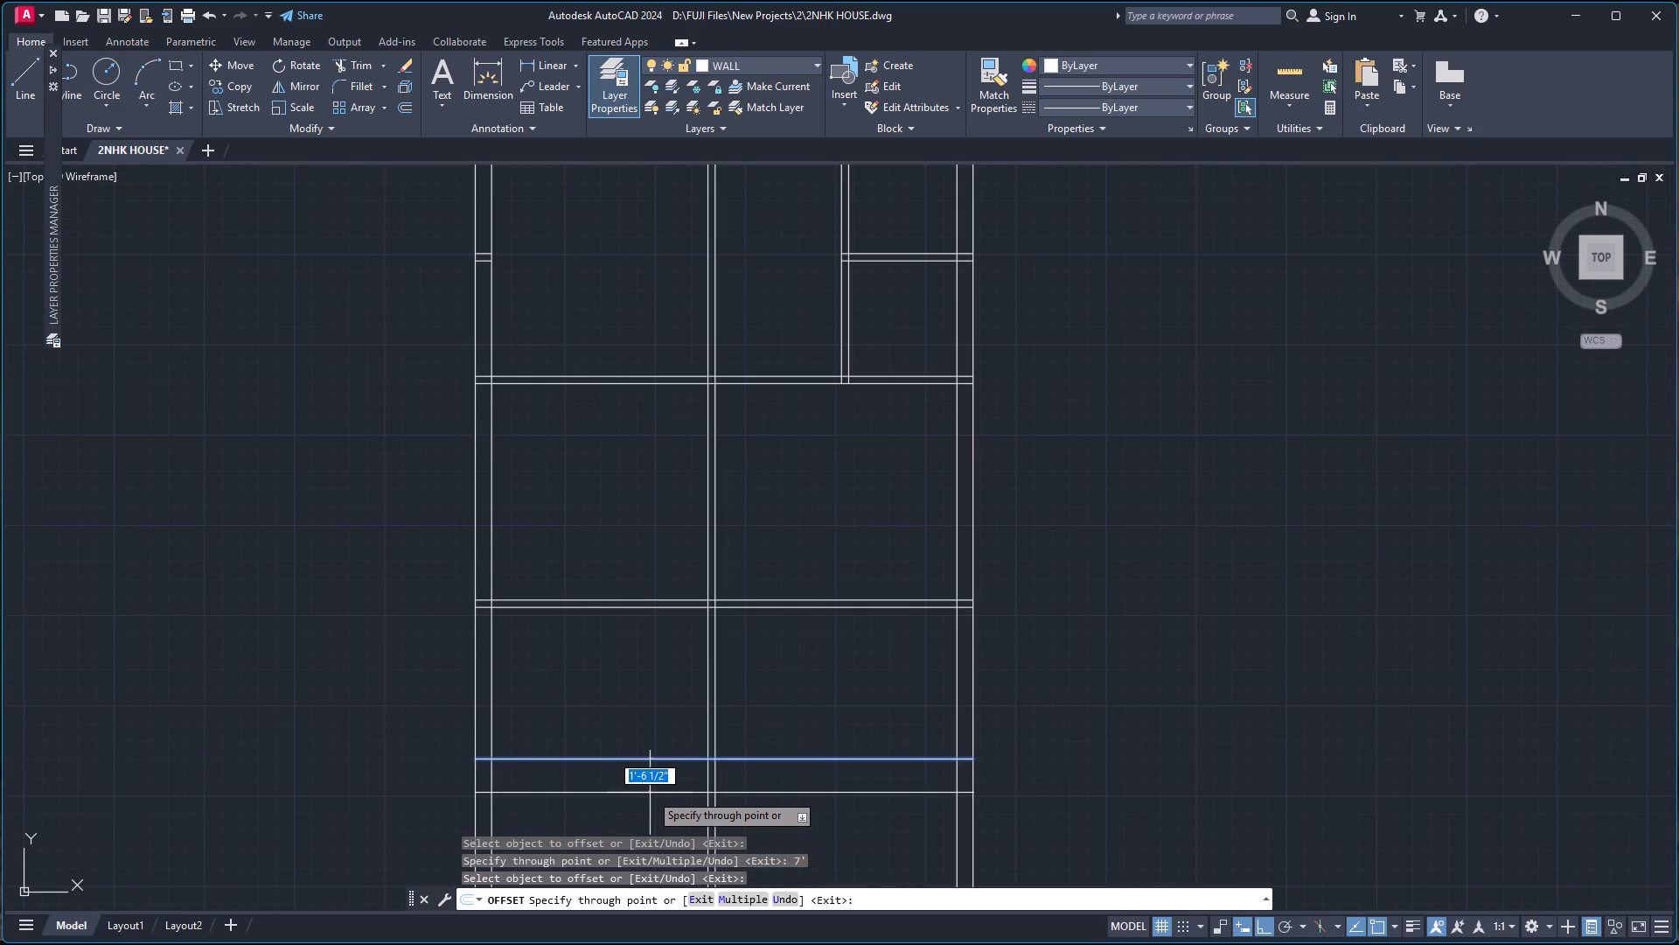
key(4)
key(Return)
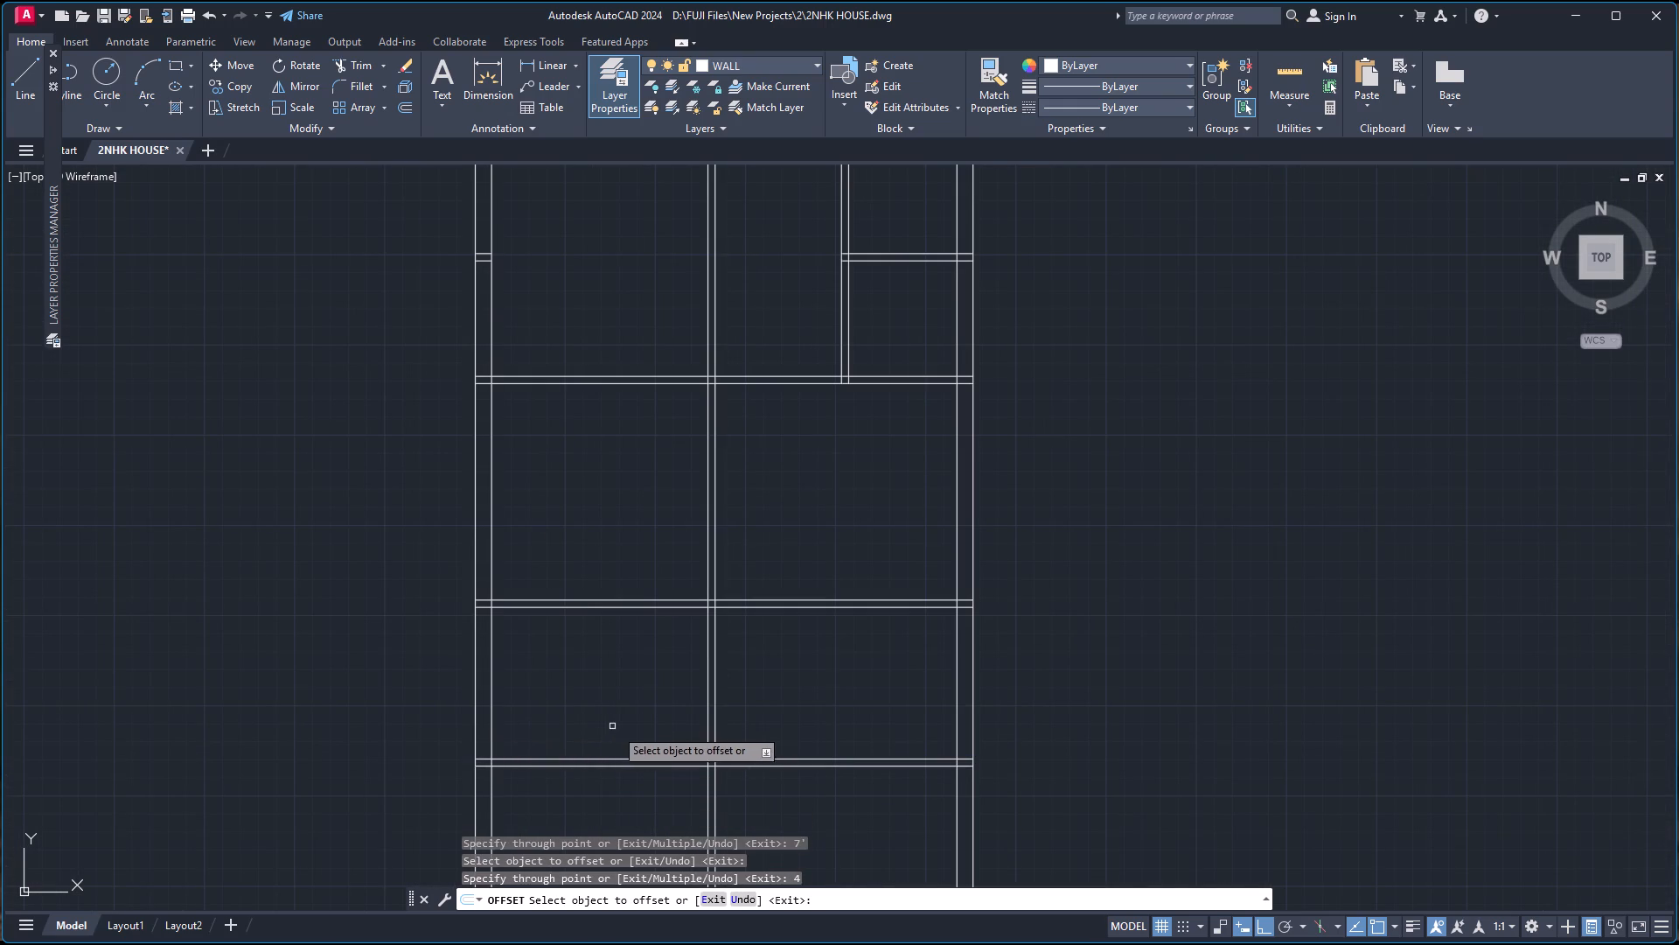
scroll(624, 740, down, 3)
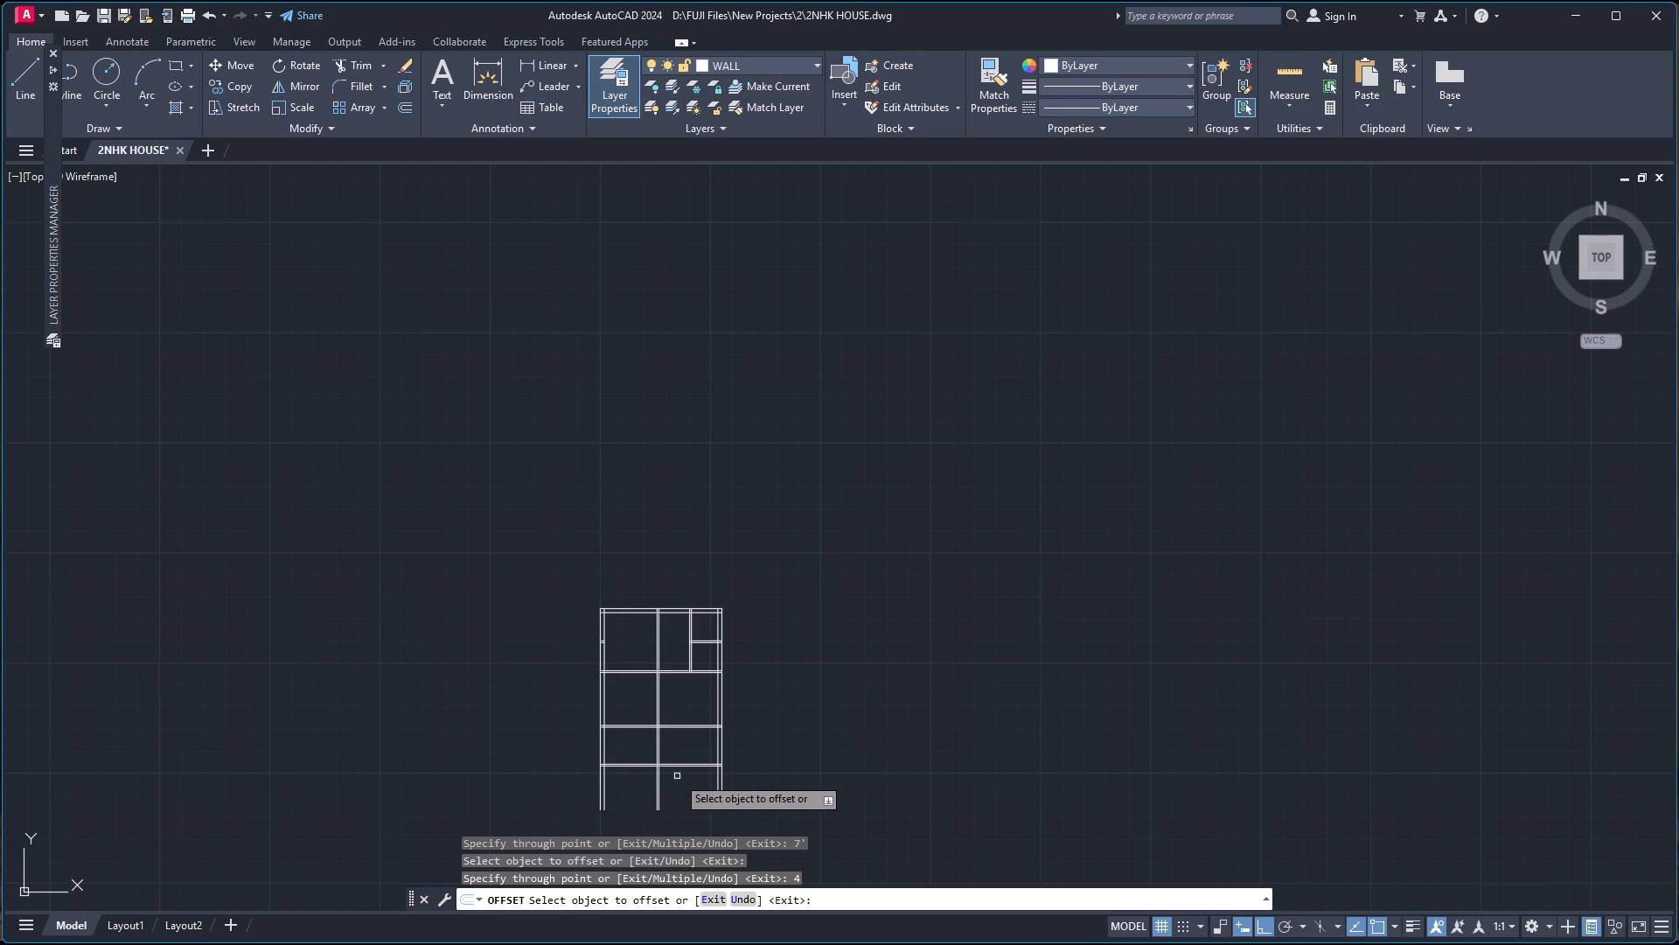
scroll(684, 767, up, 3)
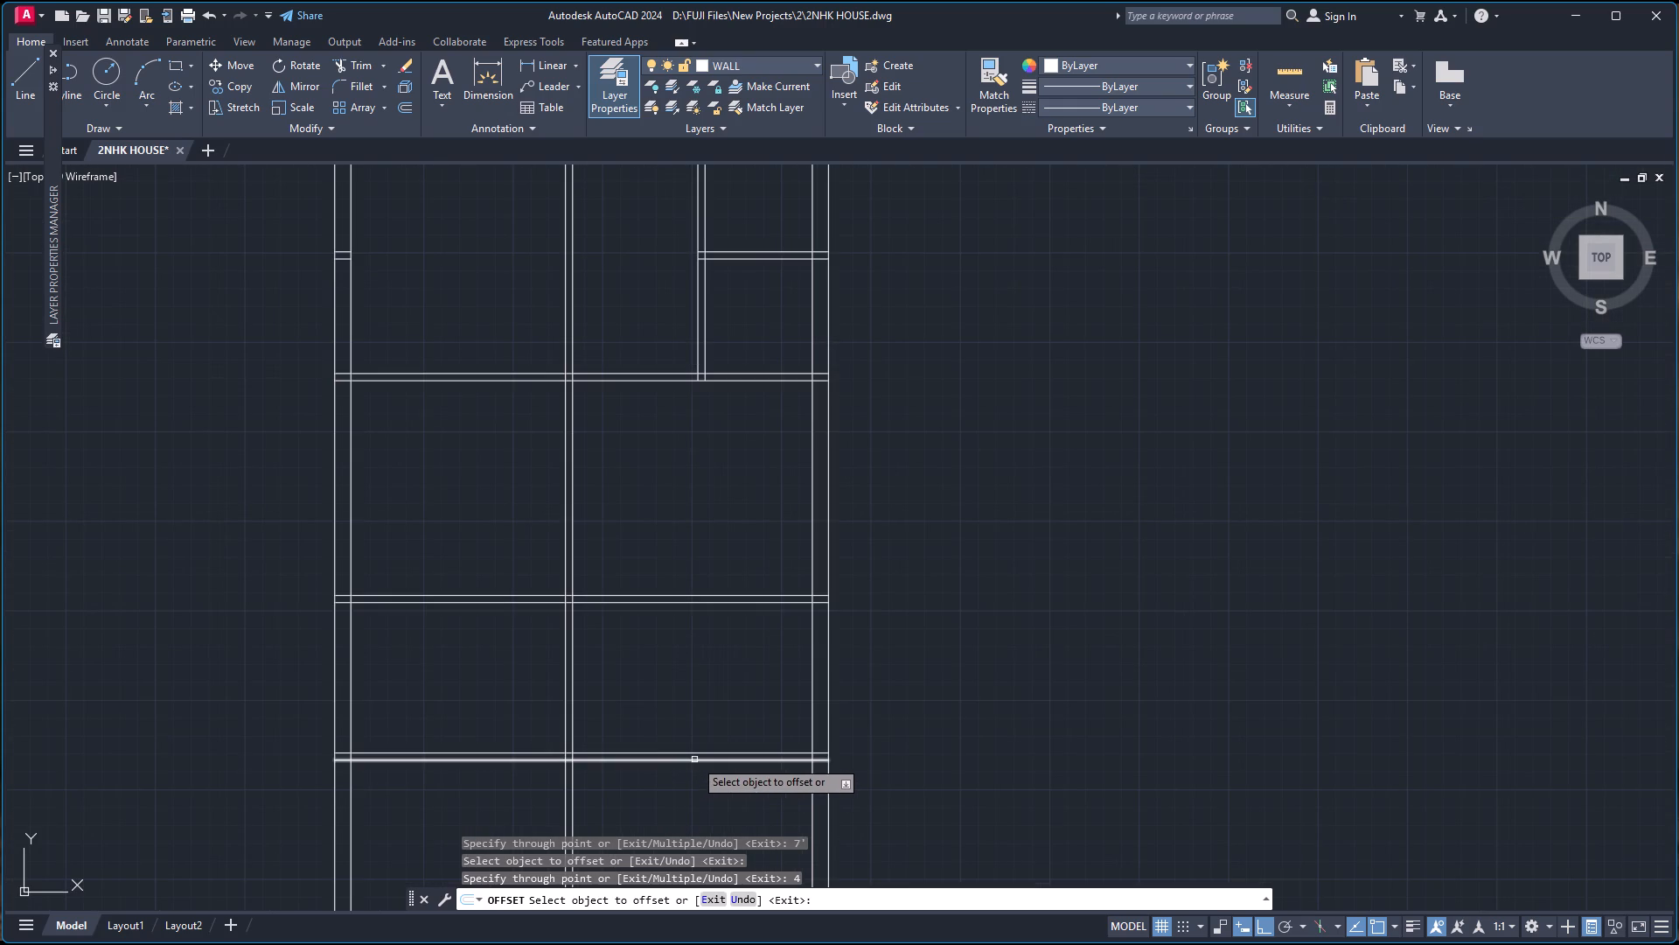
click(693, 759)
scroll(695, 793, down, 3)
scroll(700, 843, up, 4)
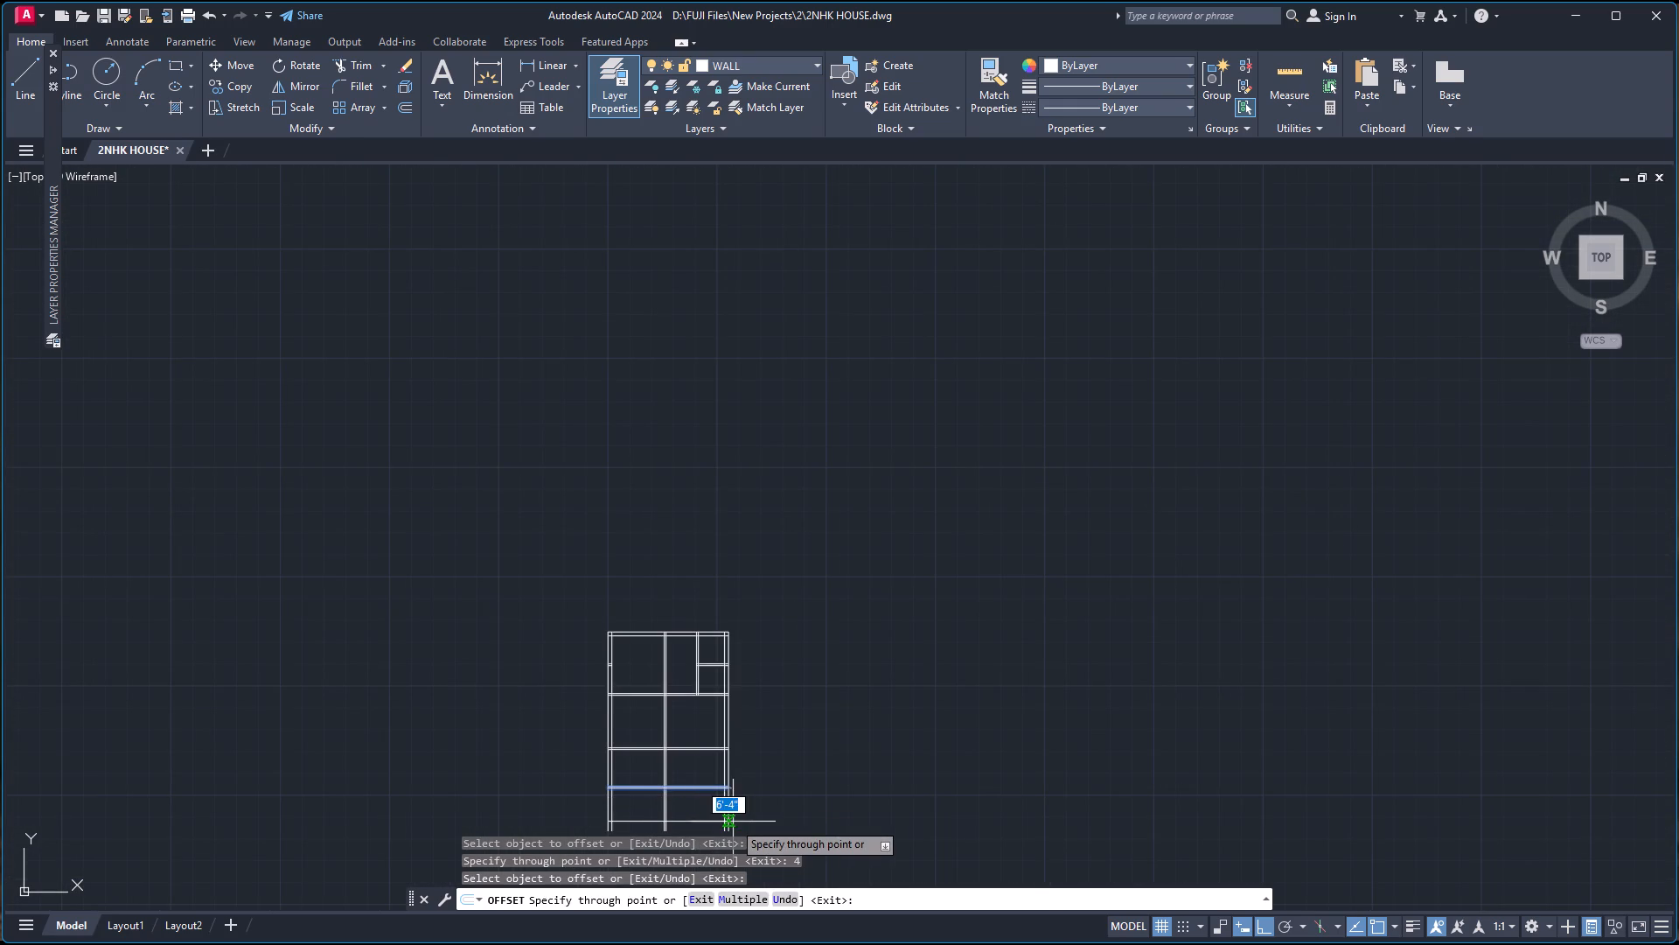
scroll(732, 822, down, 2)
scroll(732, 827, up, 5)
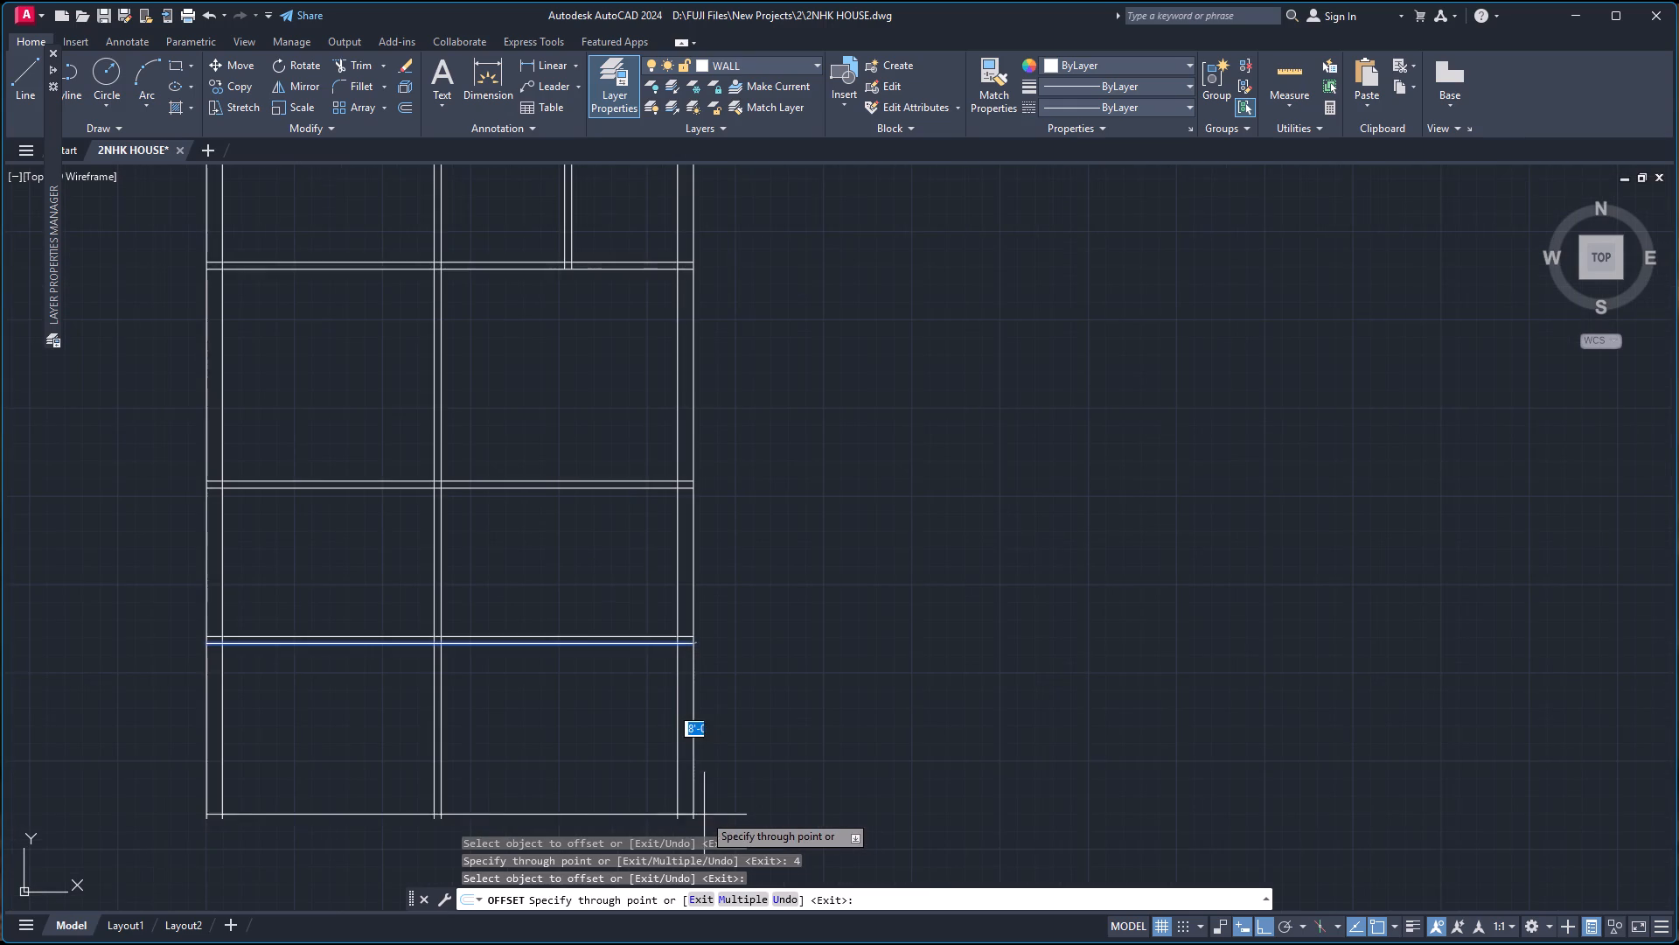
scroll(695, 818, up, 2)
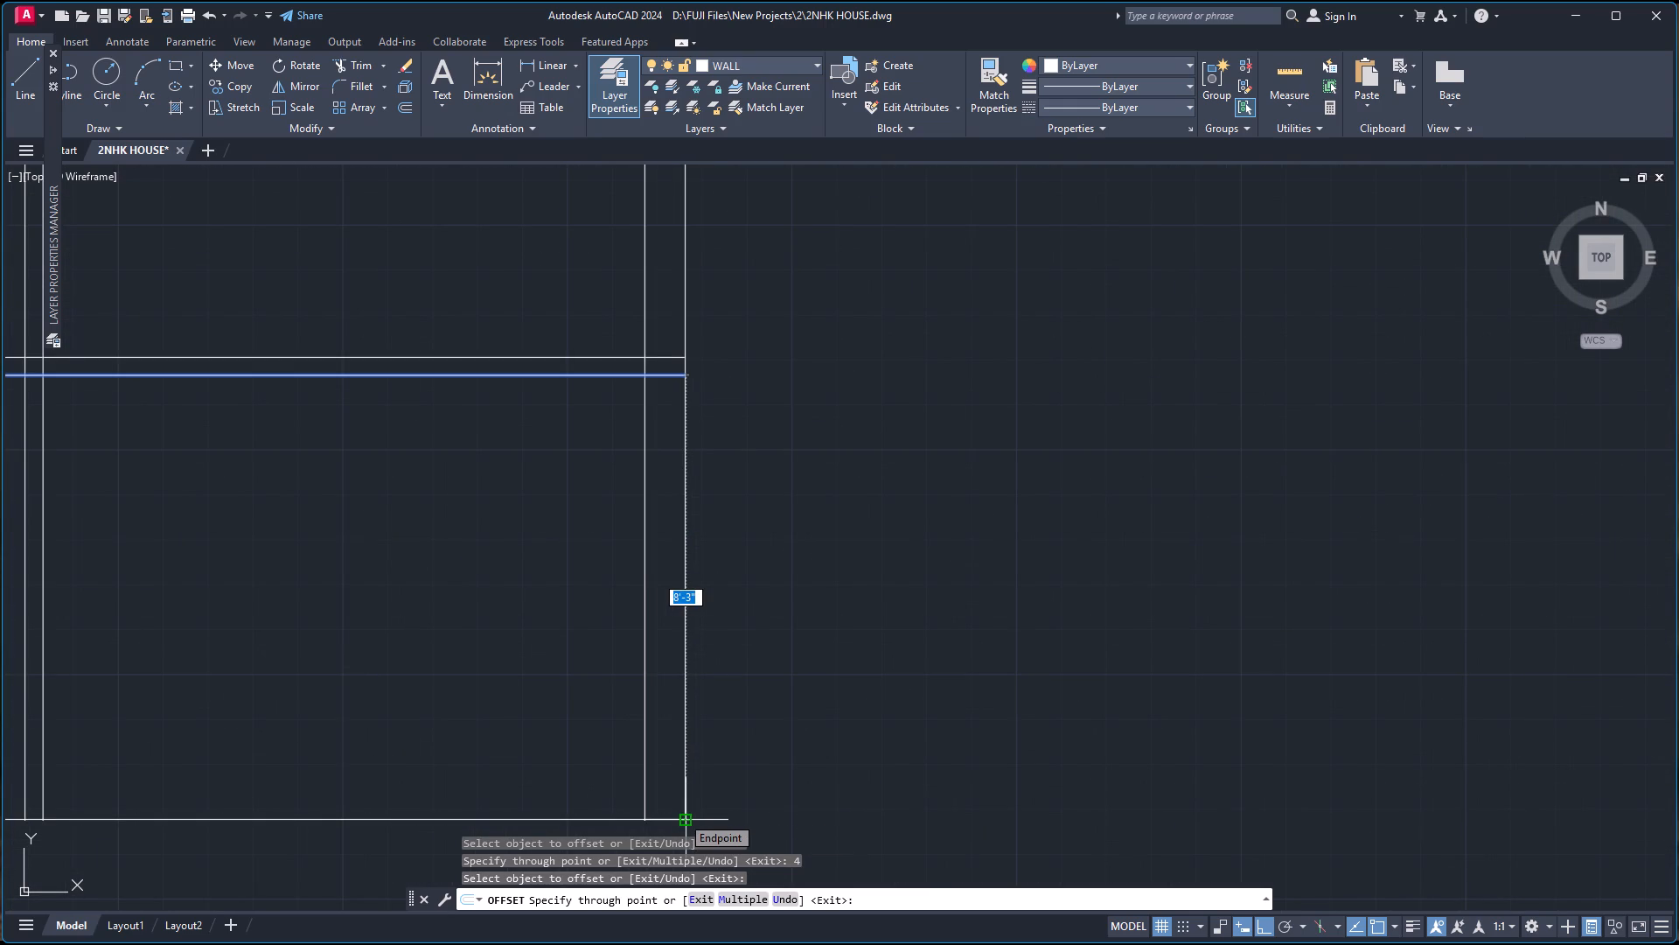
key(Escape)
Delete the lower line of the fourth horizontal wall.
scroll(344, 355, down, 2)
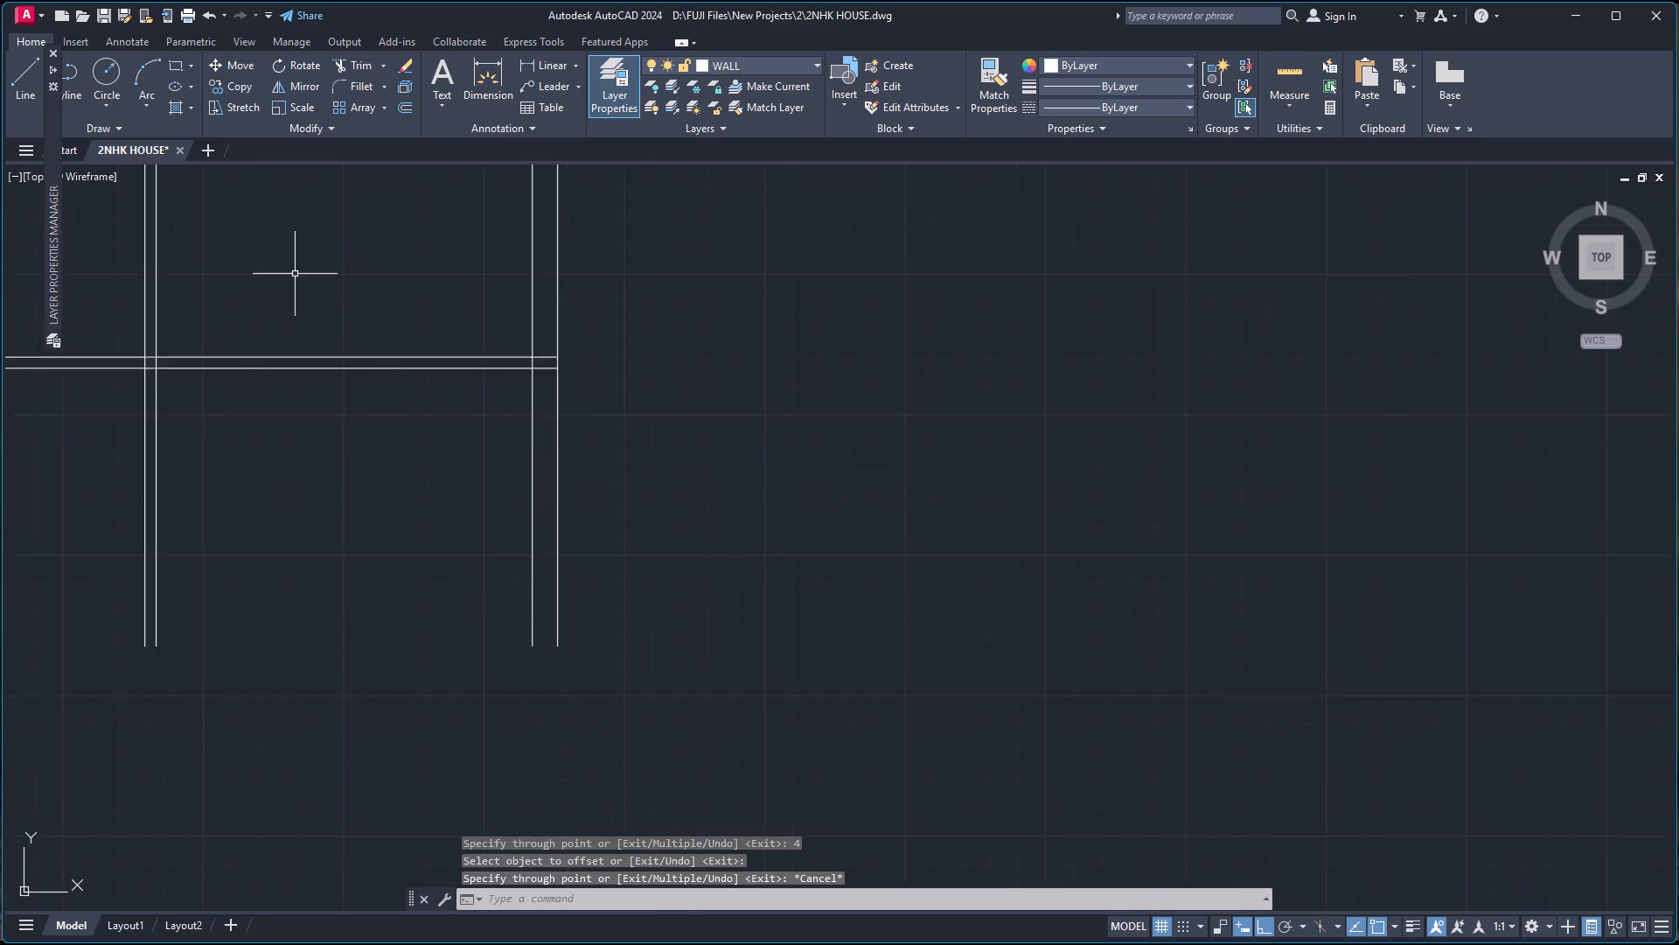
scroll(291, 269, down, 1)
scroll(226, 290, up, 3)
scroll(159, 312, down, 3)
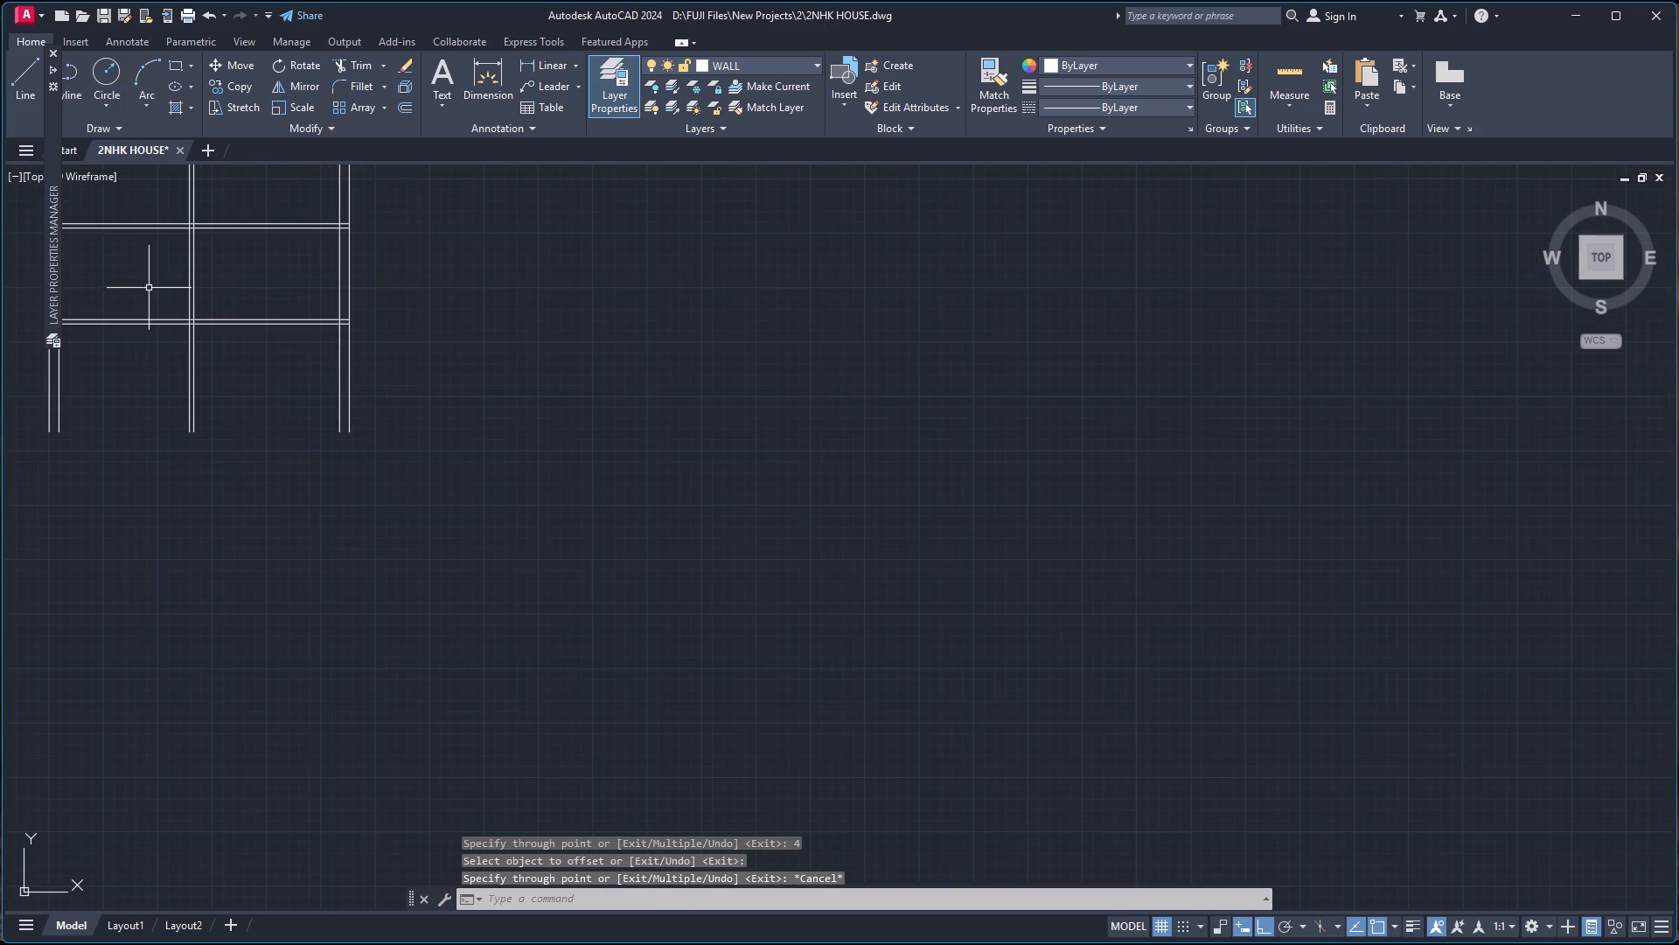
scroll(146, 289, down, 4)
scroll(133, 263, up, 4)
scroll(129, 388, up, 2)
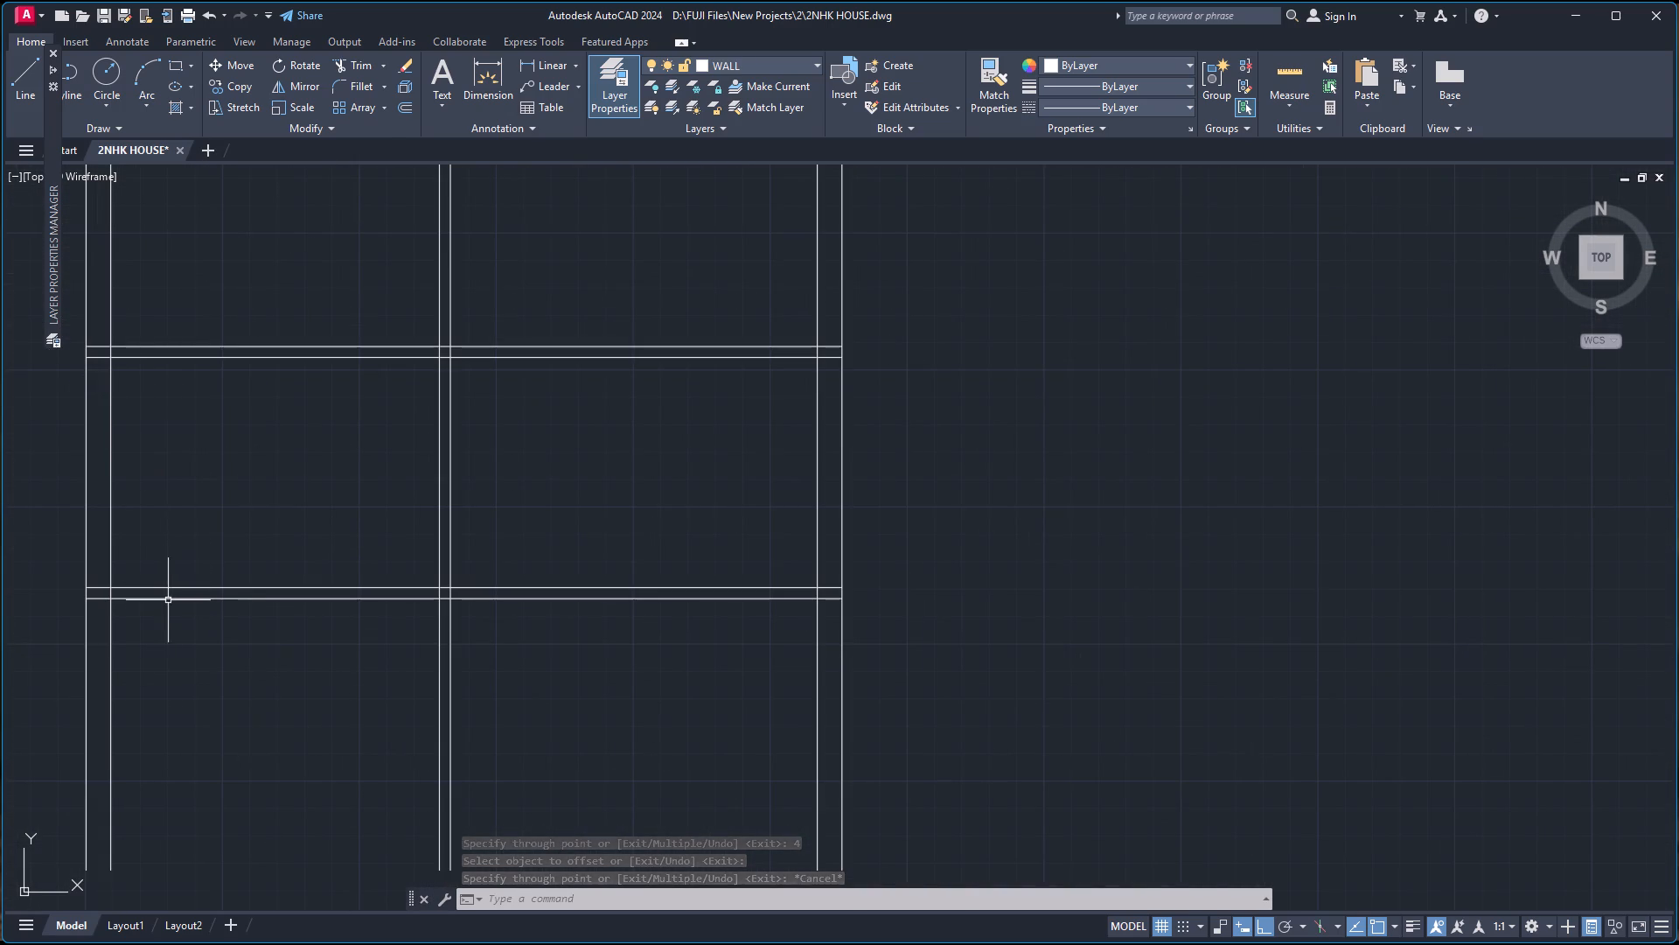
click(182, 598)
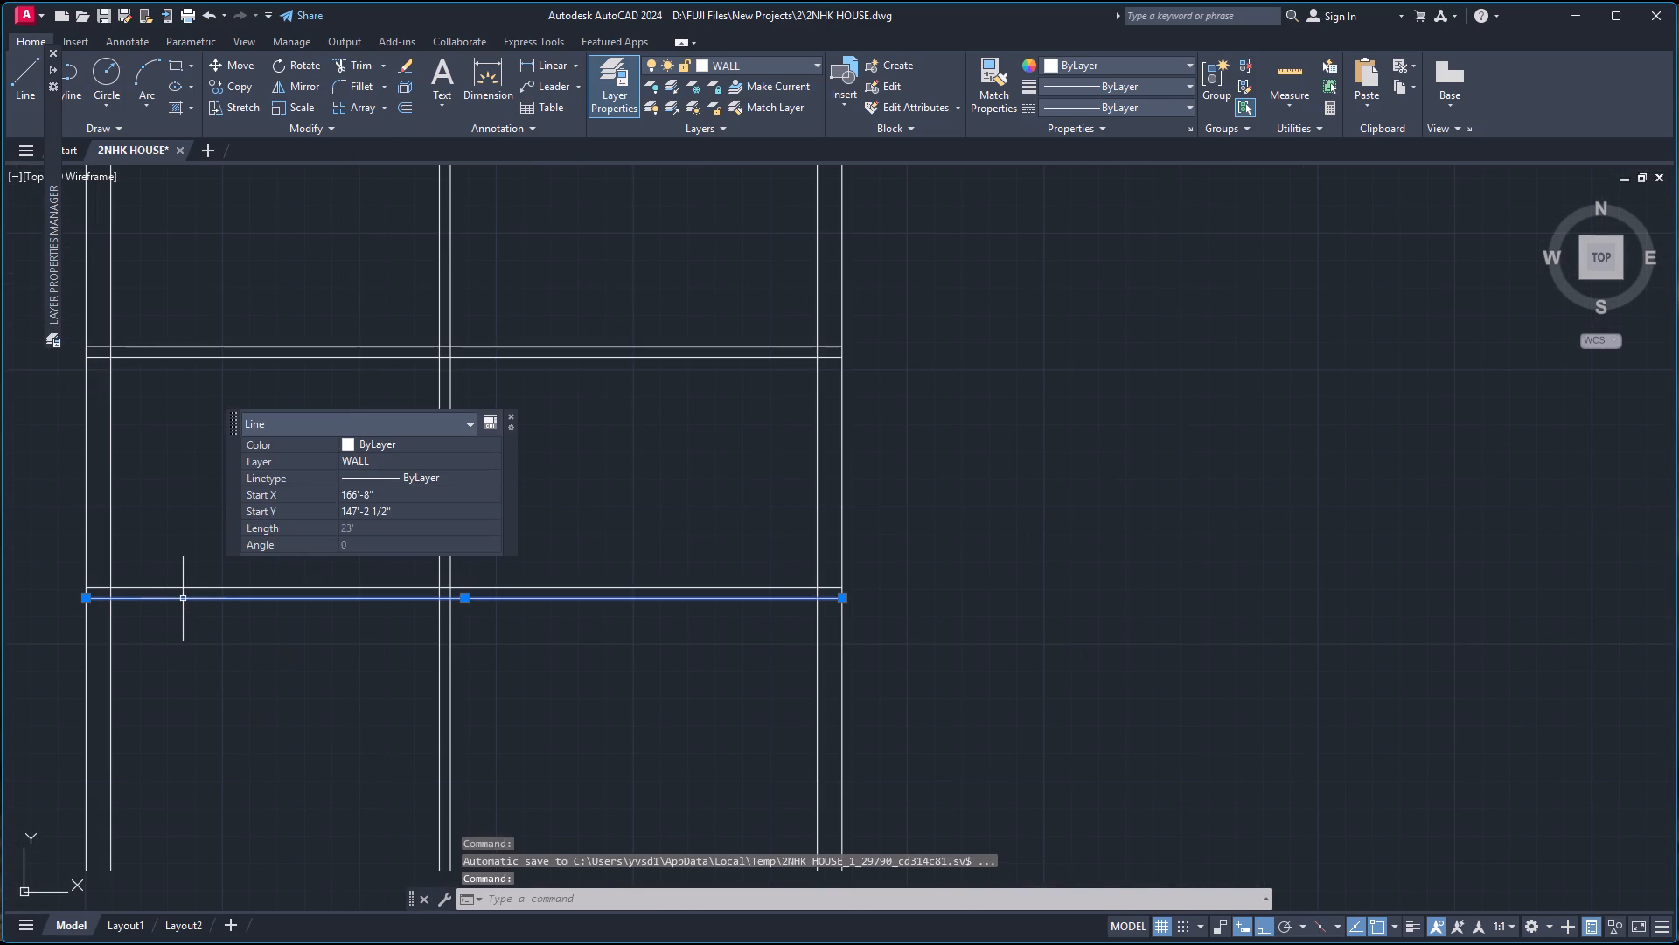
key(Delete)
Offset the line 7' below the third horizontal wall 9" down to form a fourth horizontal wall.
key(o)
key(Return)
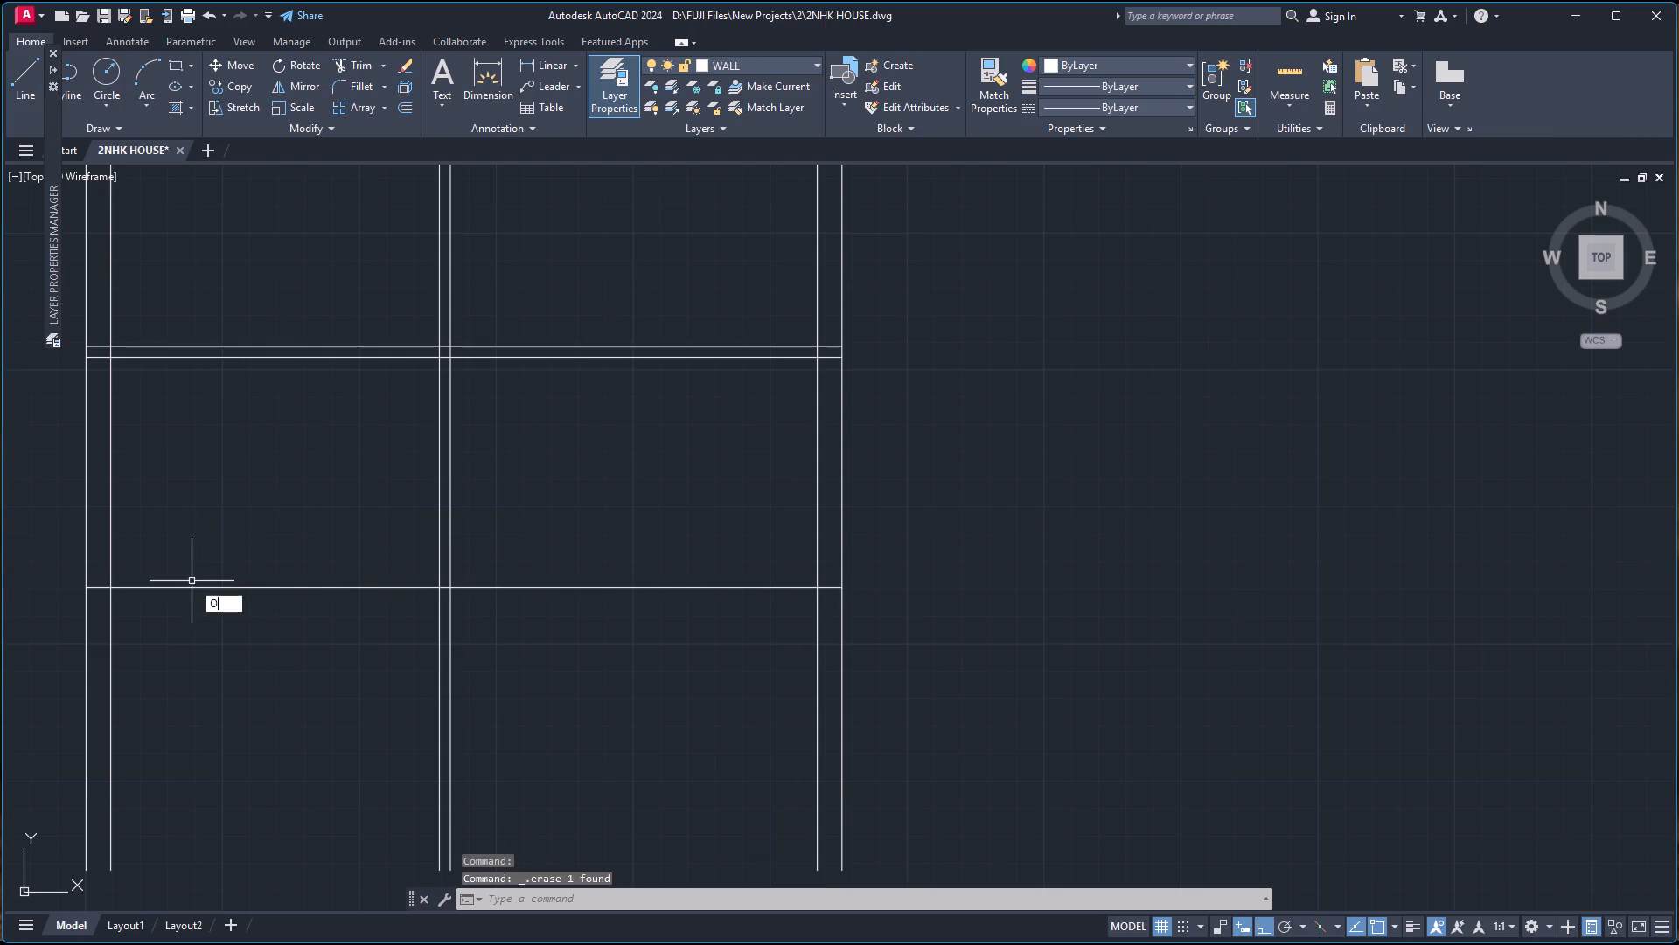
key(Return)
click(205, 590)
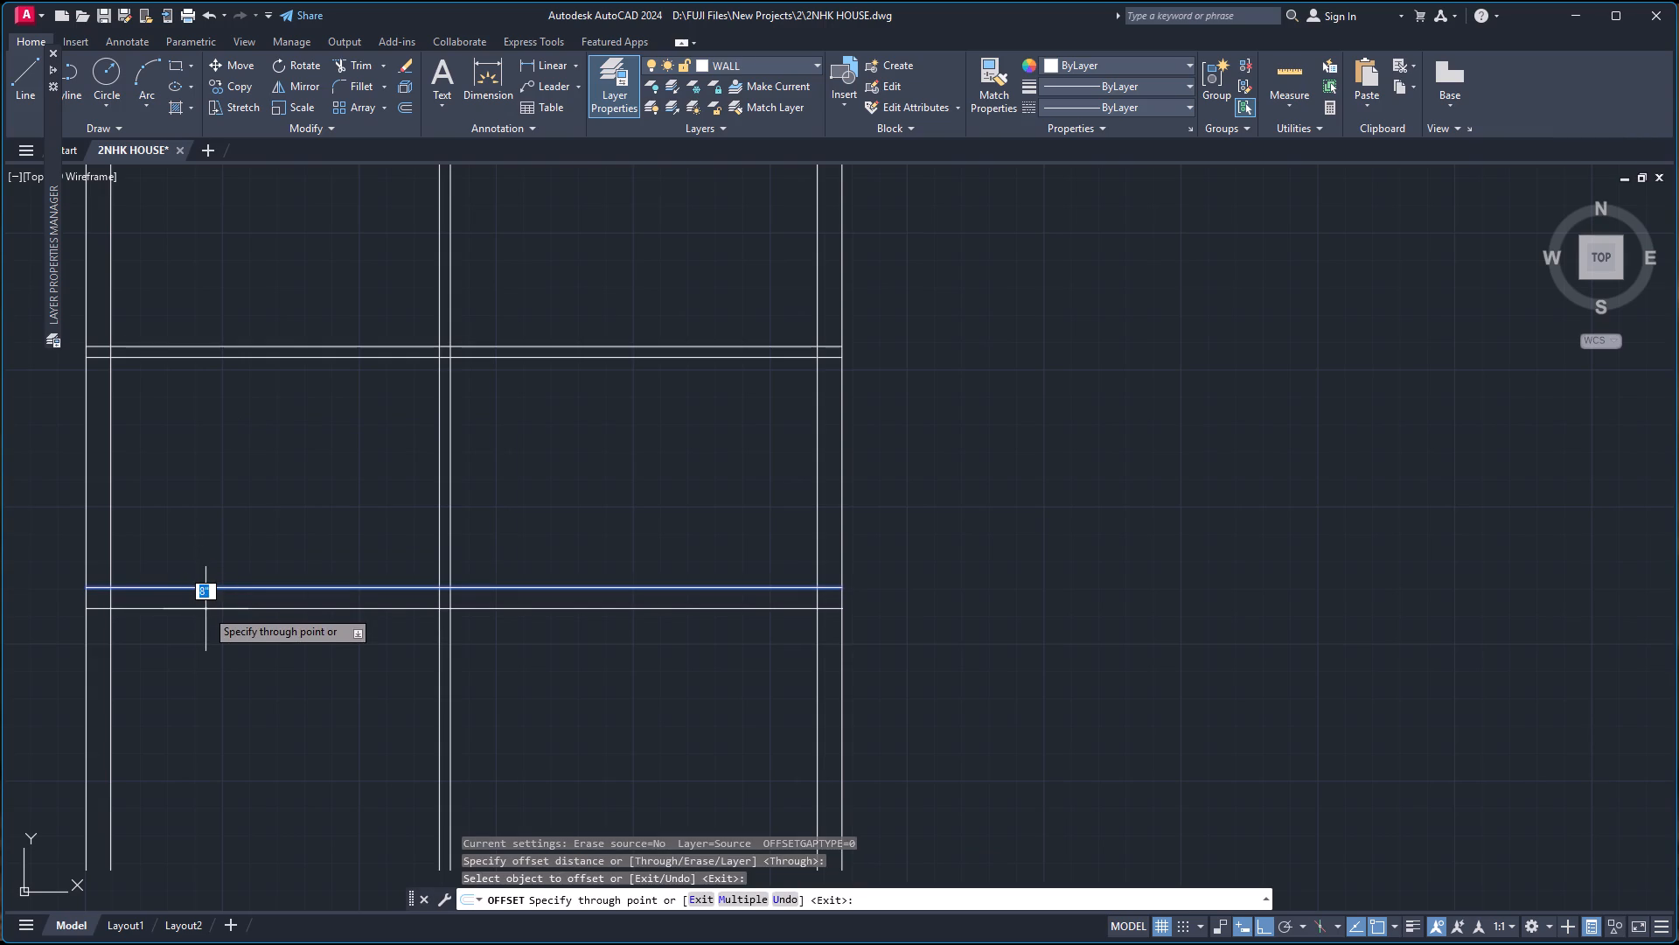
key(9)
key(Return)
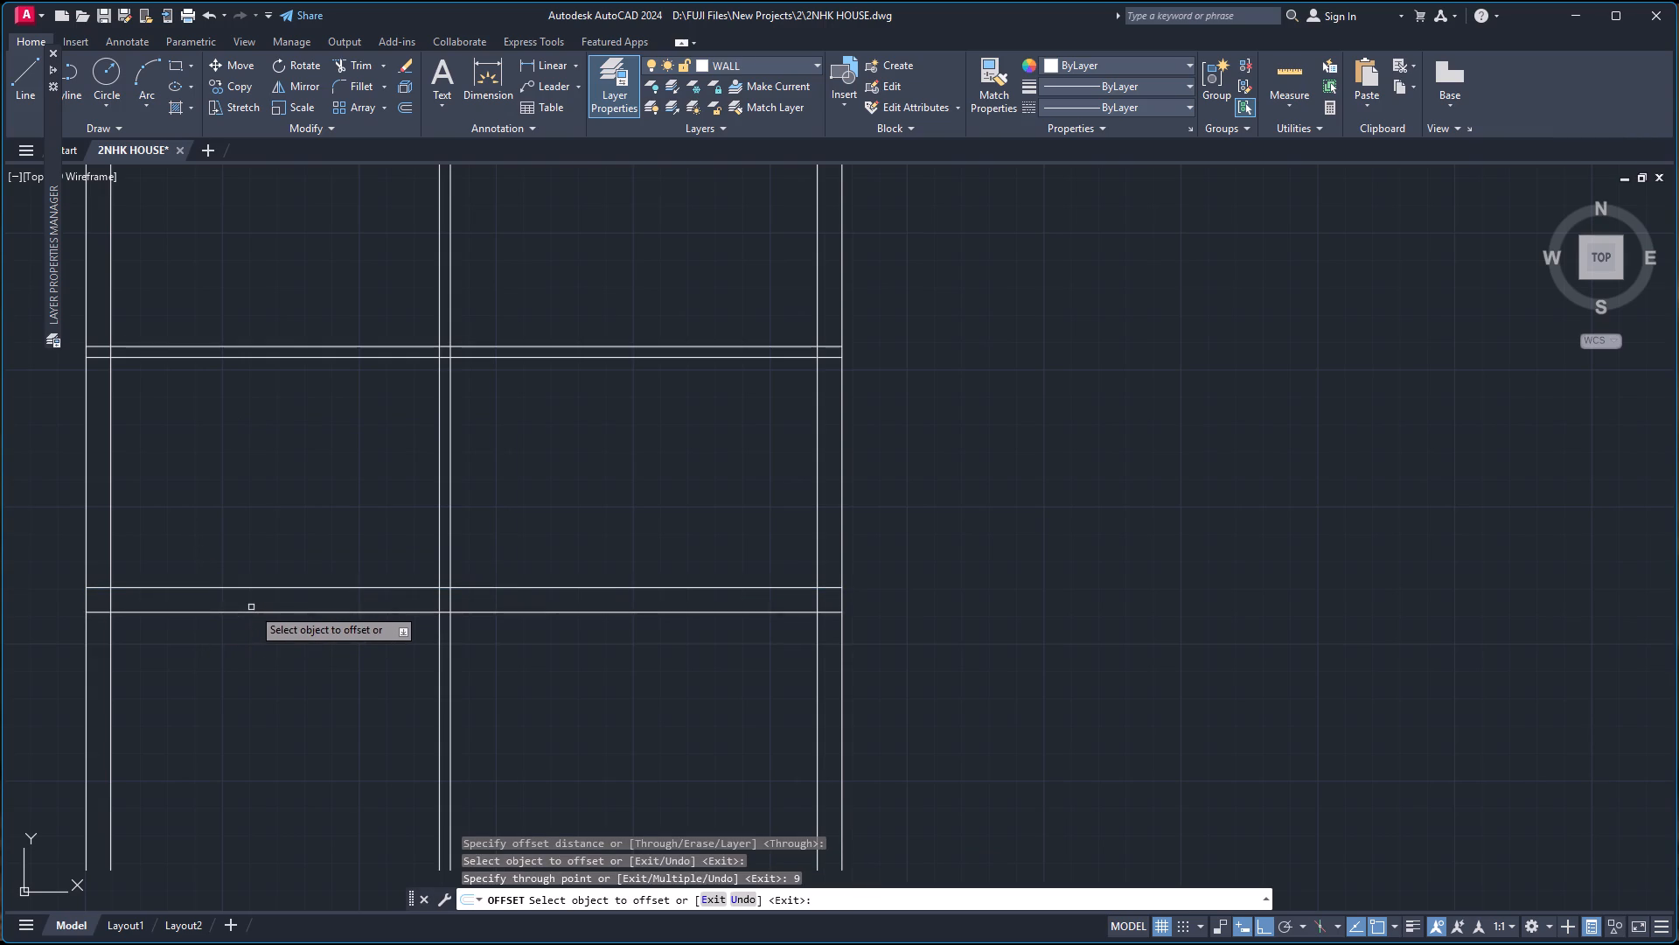
Offset the fourth horizontal wall's lower line down through the bottom endpoint of the right outer wall to close the plan.
click(276, 614)
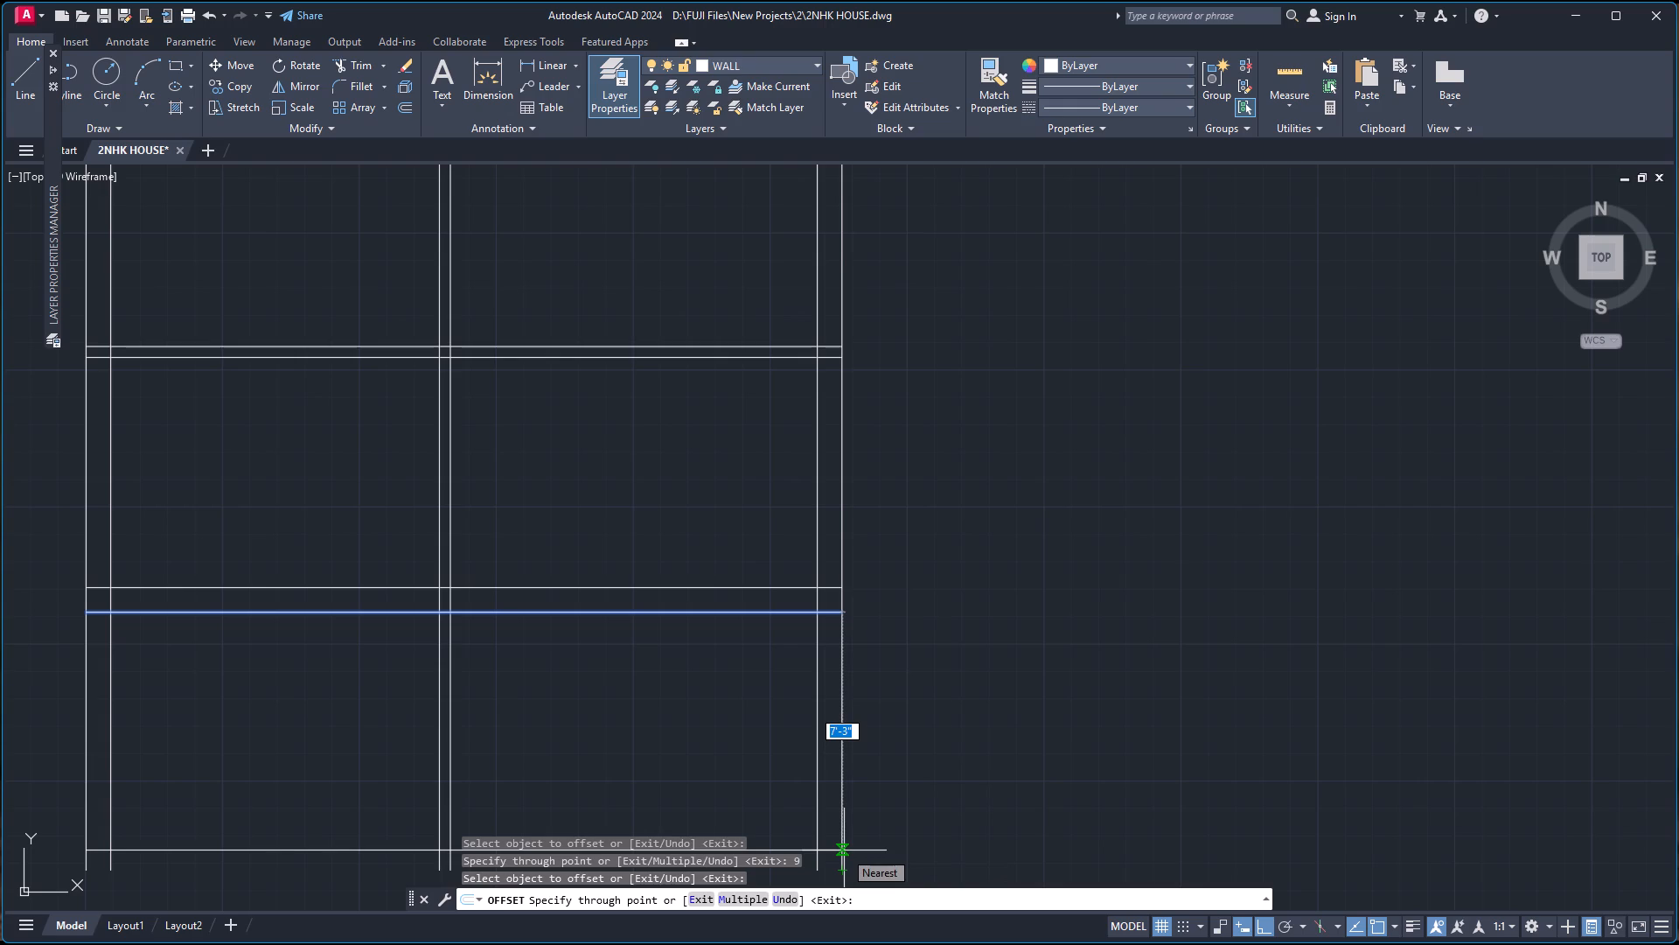
click(839, 867)
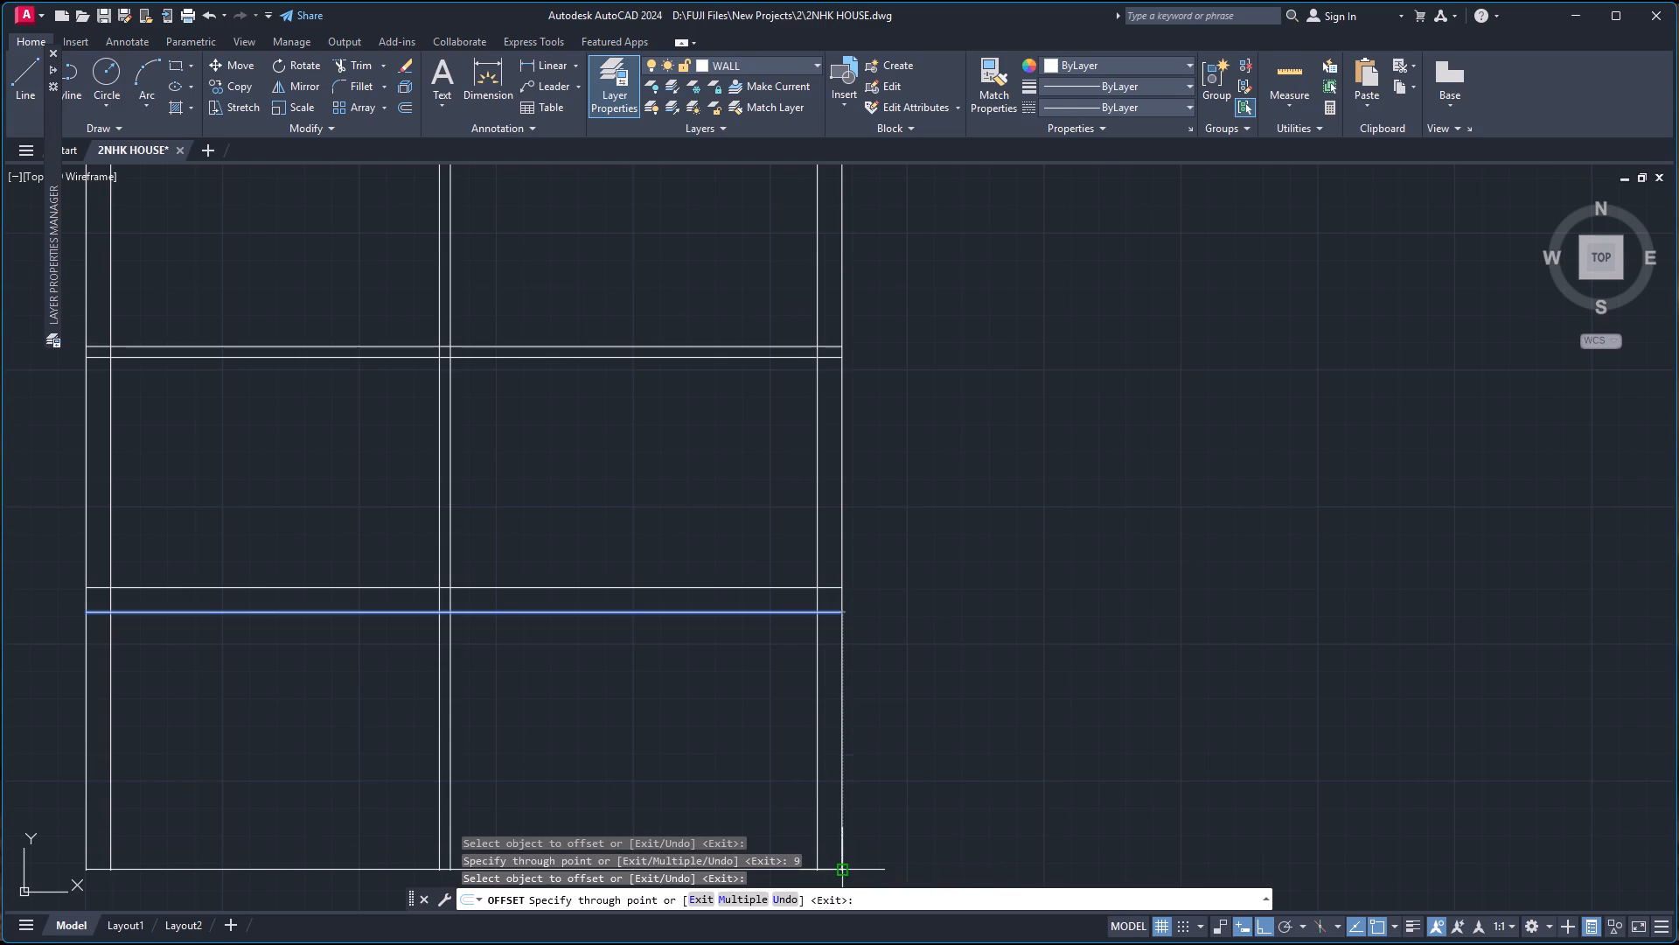
scroll(671, 787, down, 4)
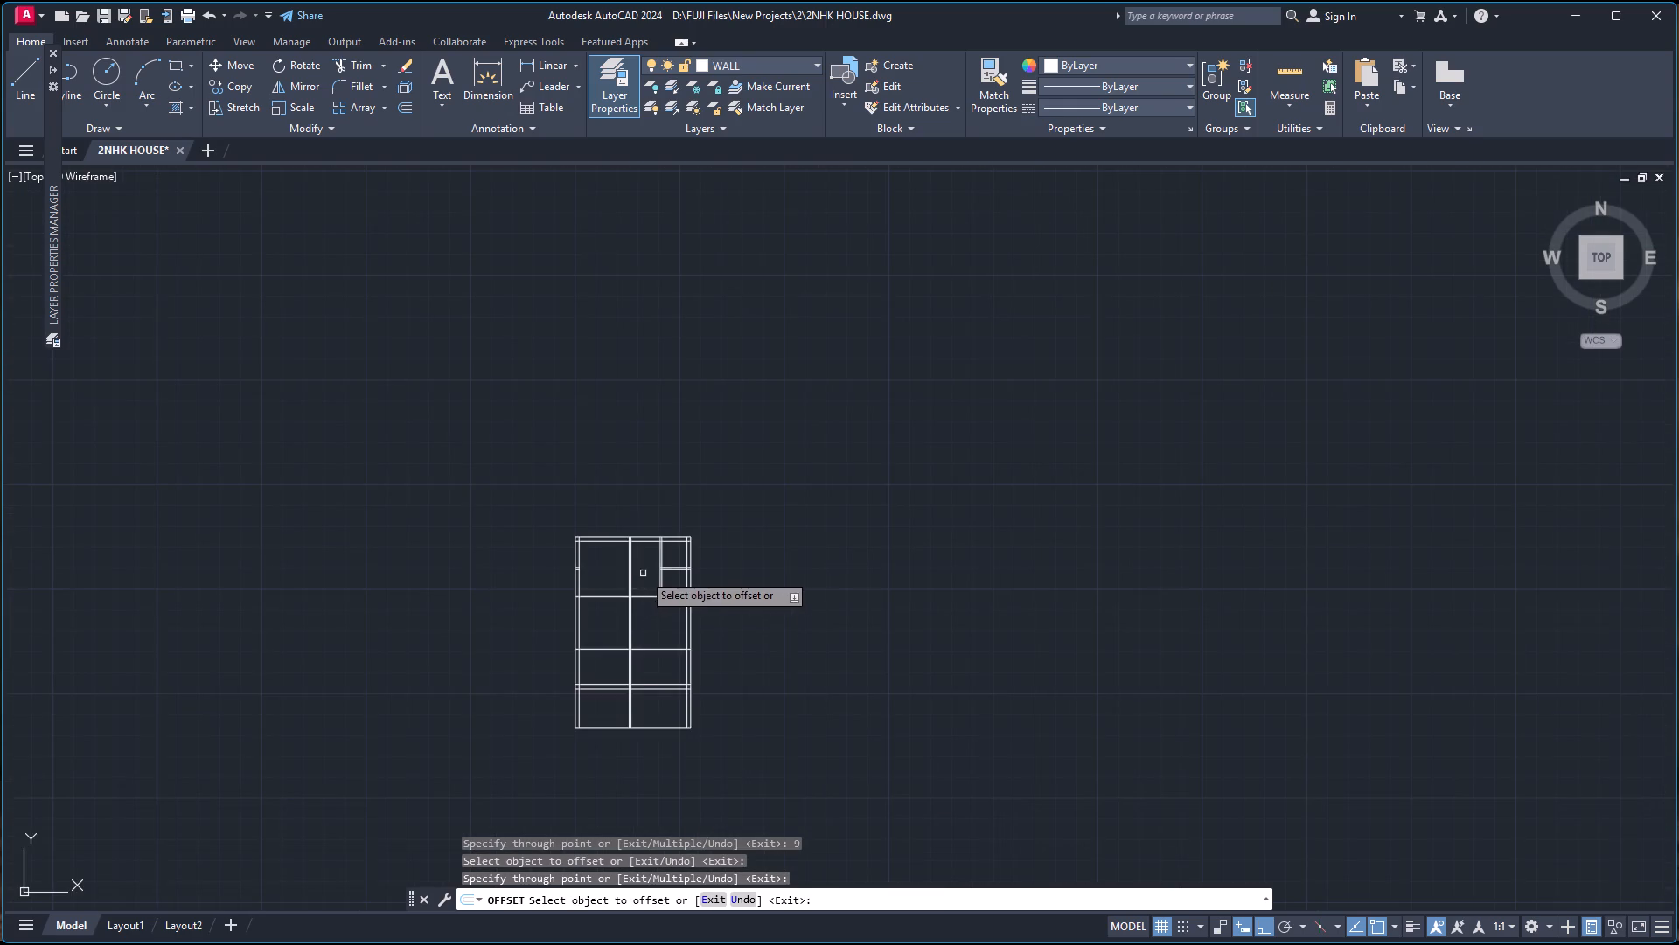
scroll(631, 562, up, 2)
scroll(595, 670, up, 2)
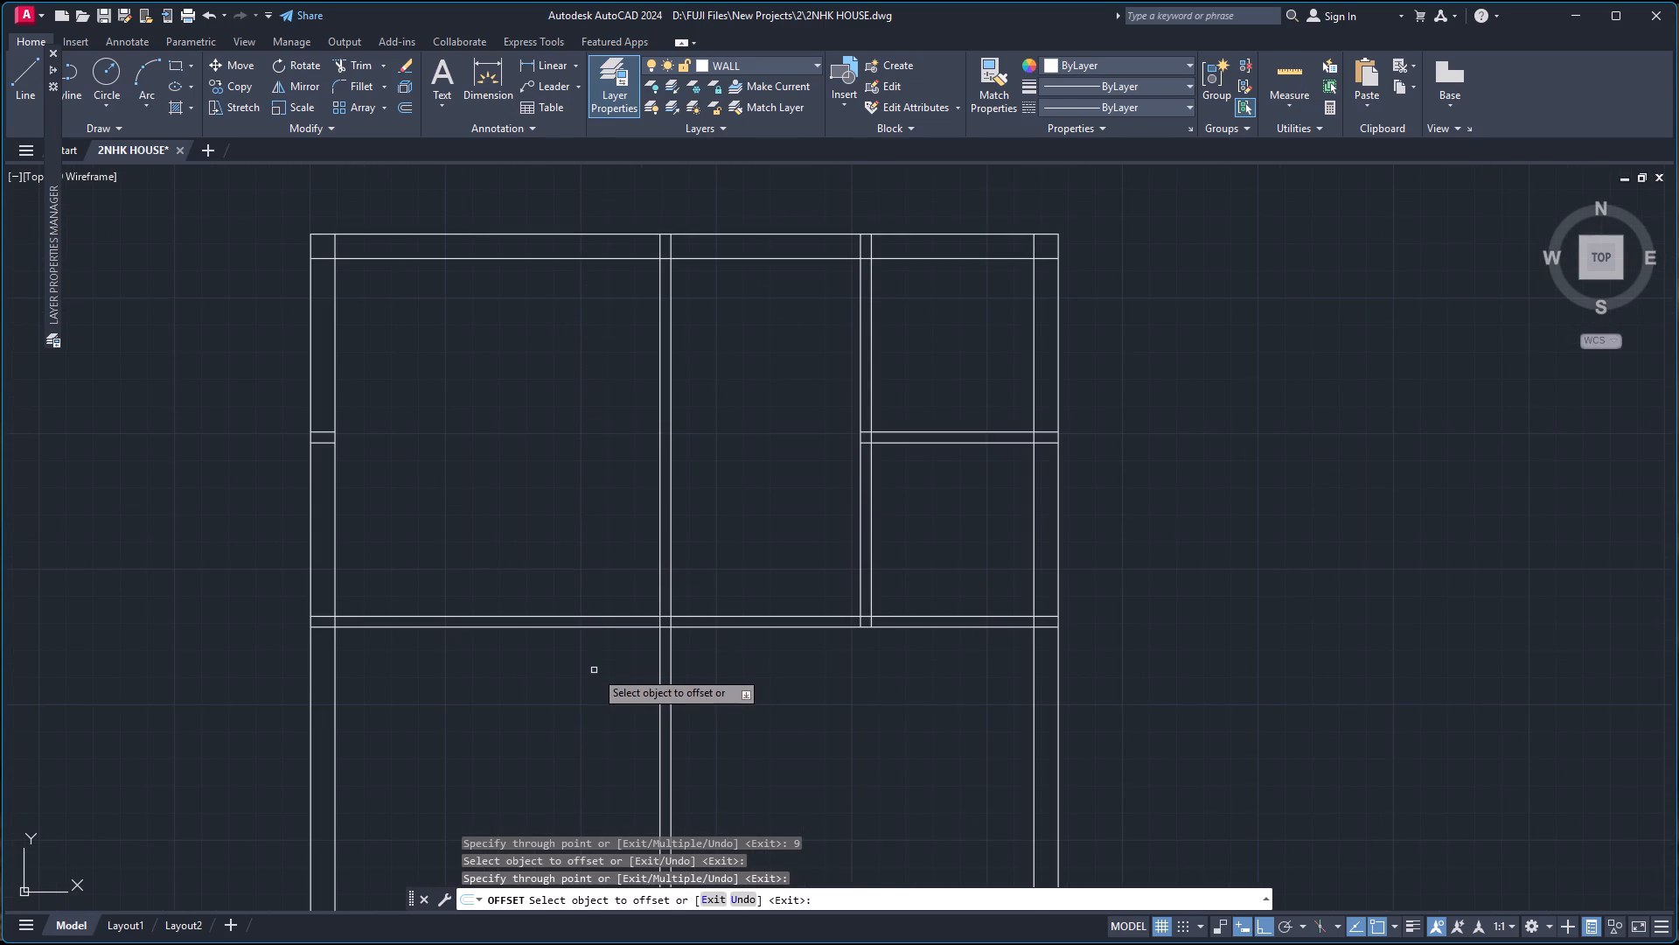
key(Escape)
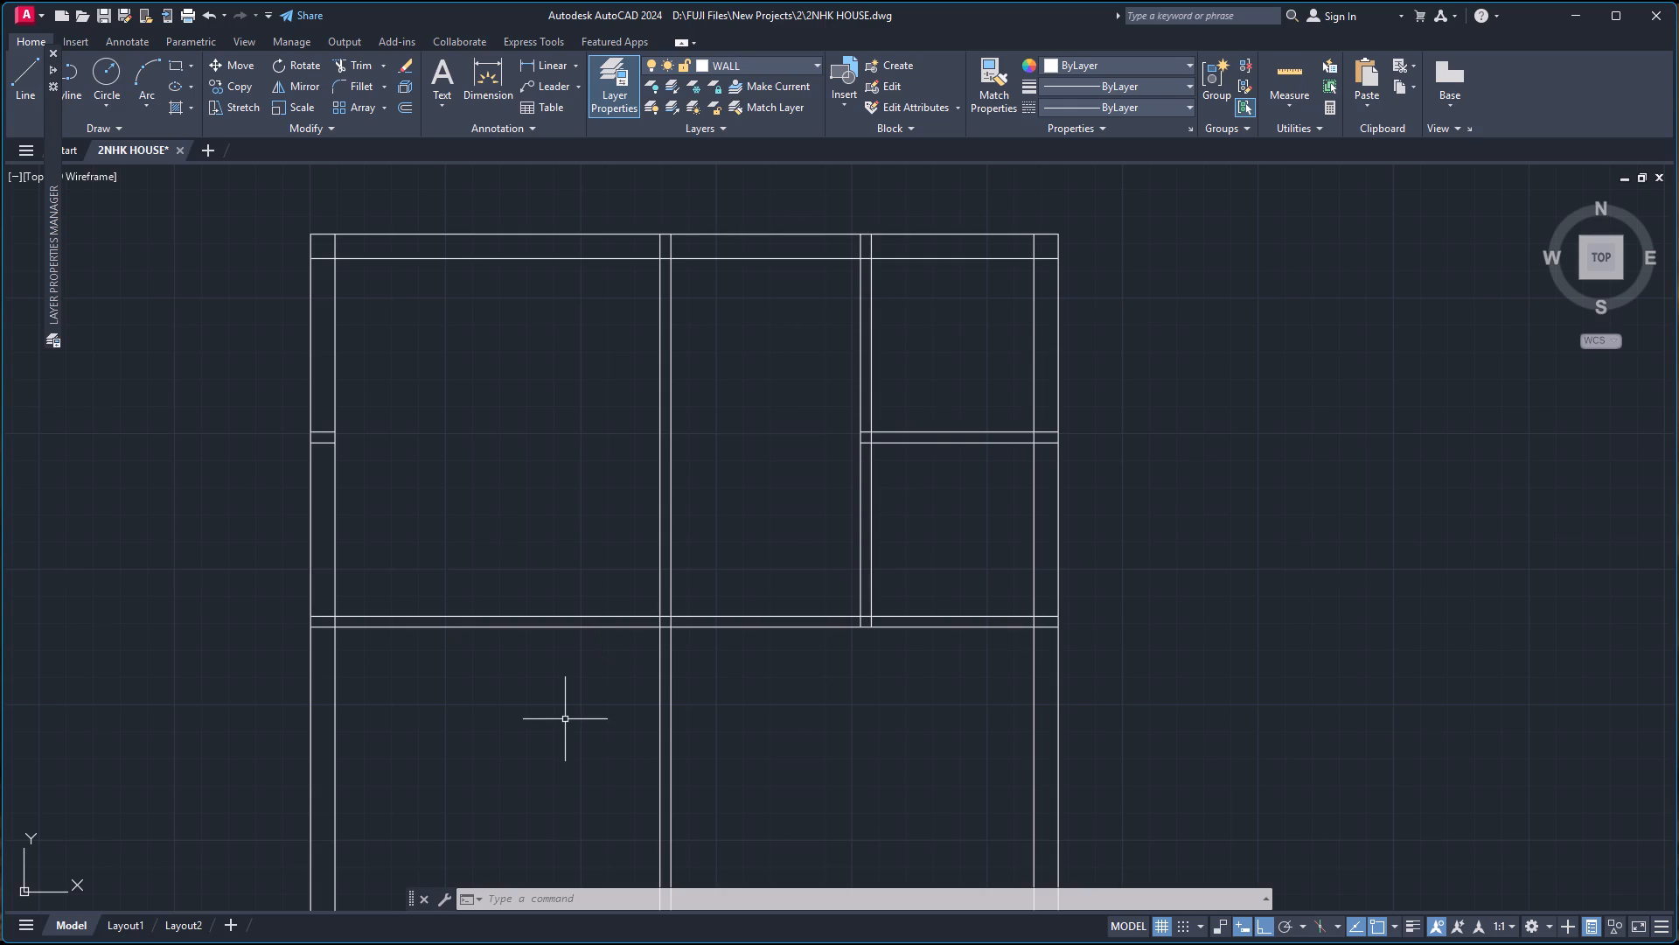
Trim both lines of the second vertical interior wall between the top wall and the second horizontal wall.
ctrl+scroll(565, 719, down, 1)
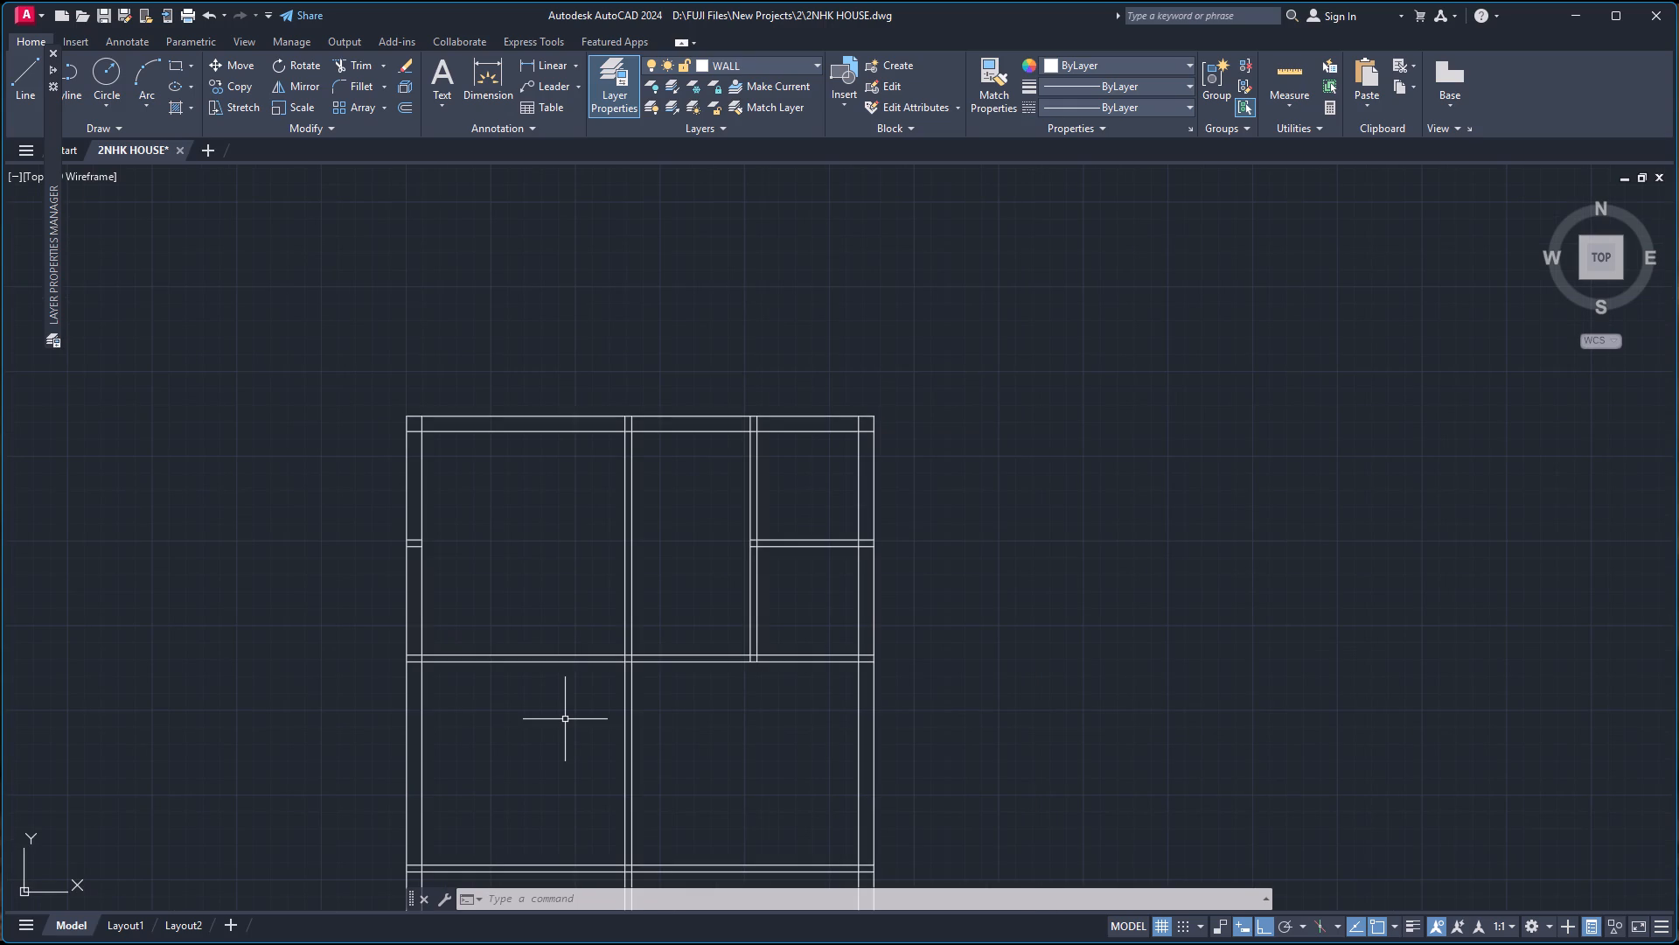
text(TR)
key(Return)
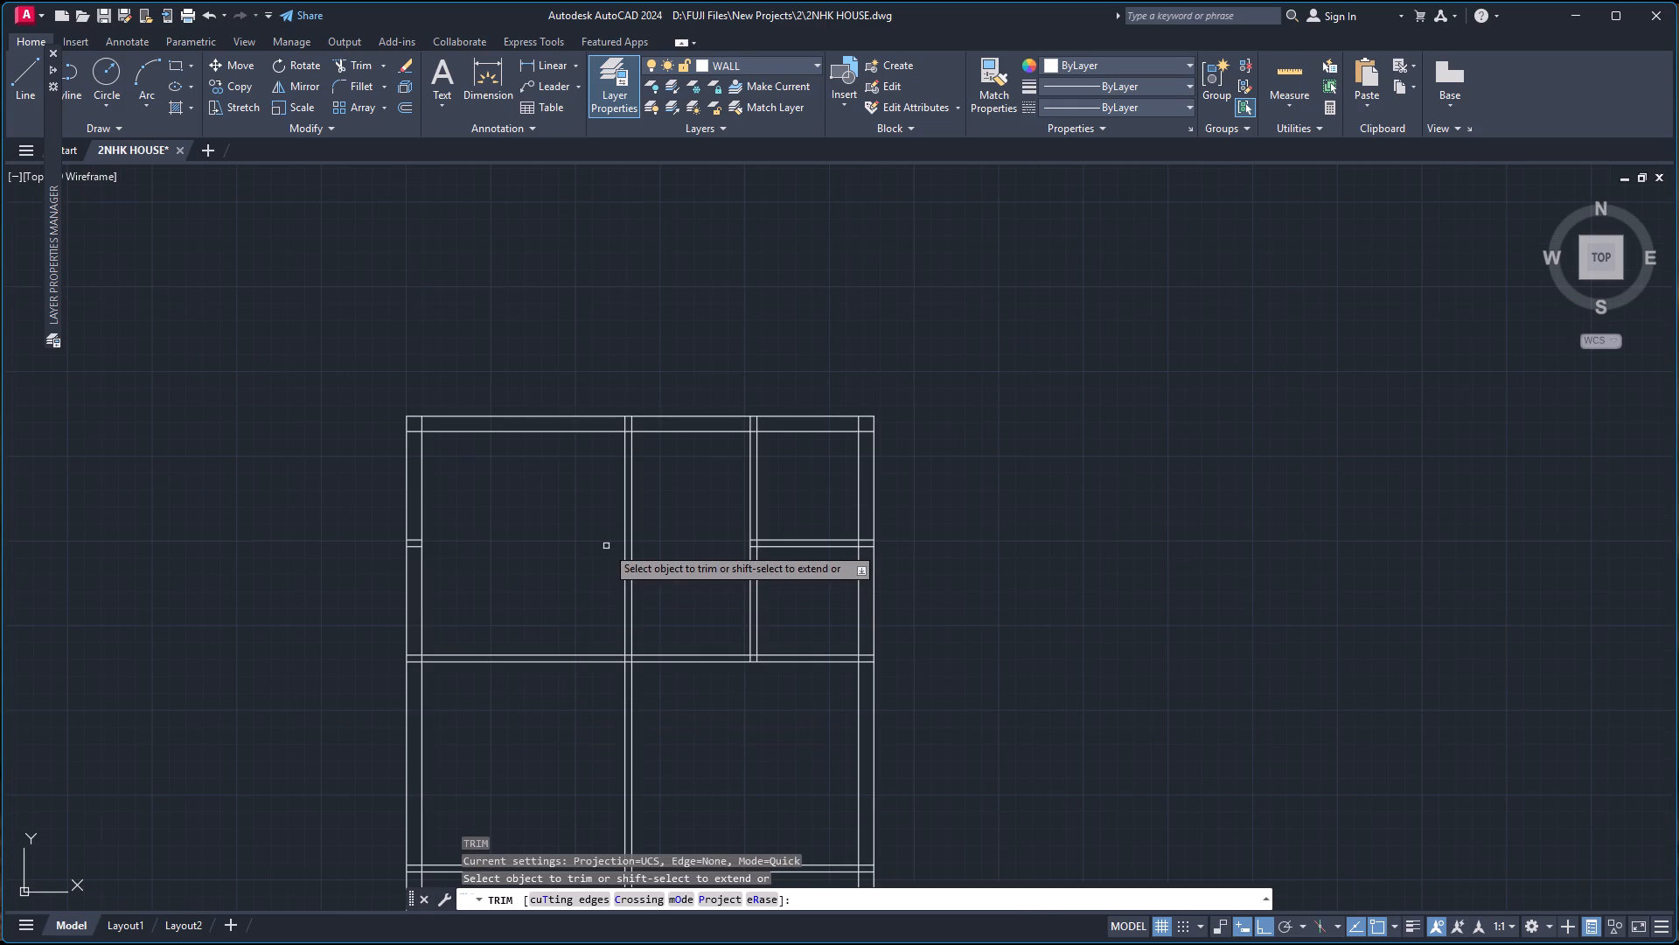
click(606, 546)
click(715, 540)
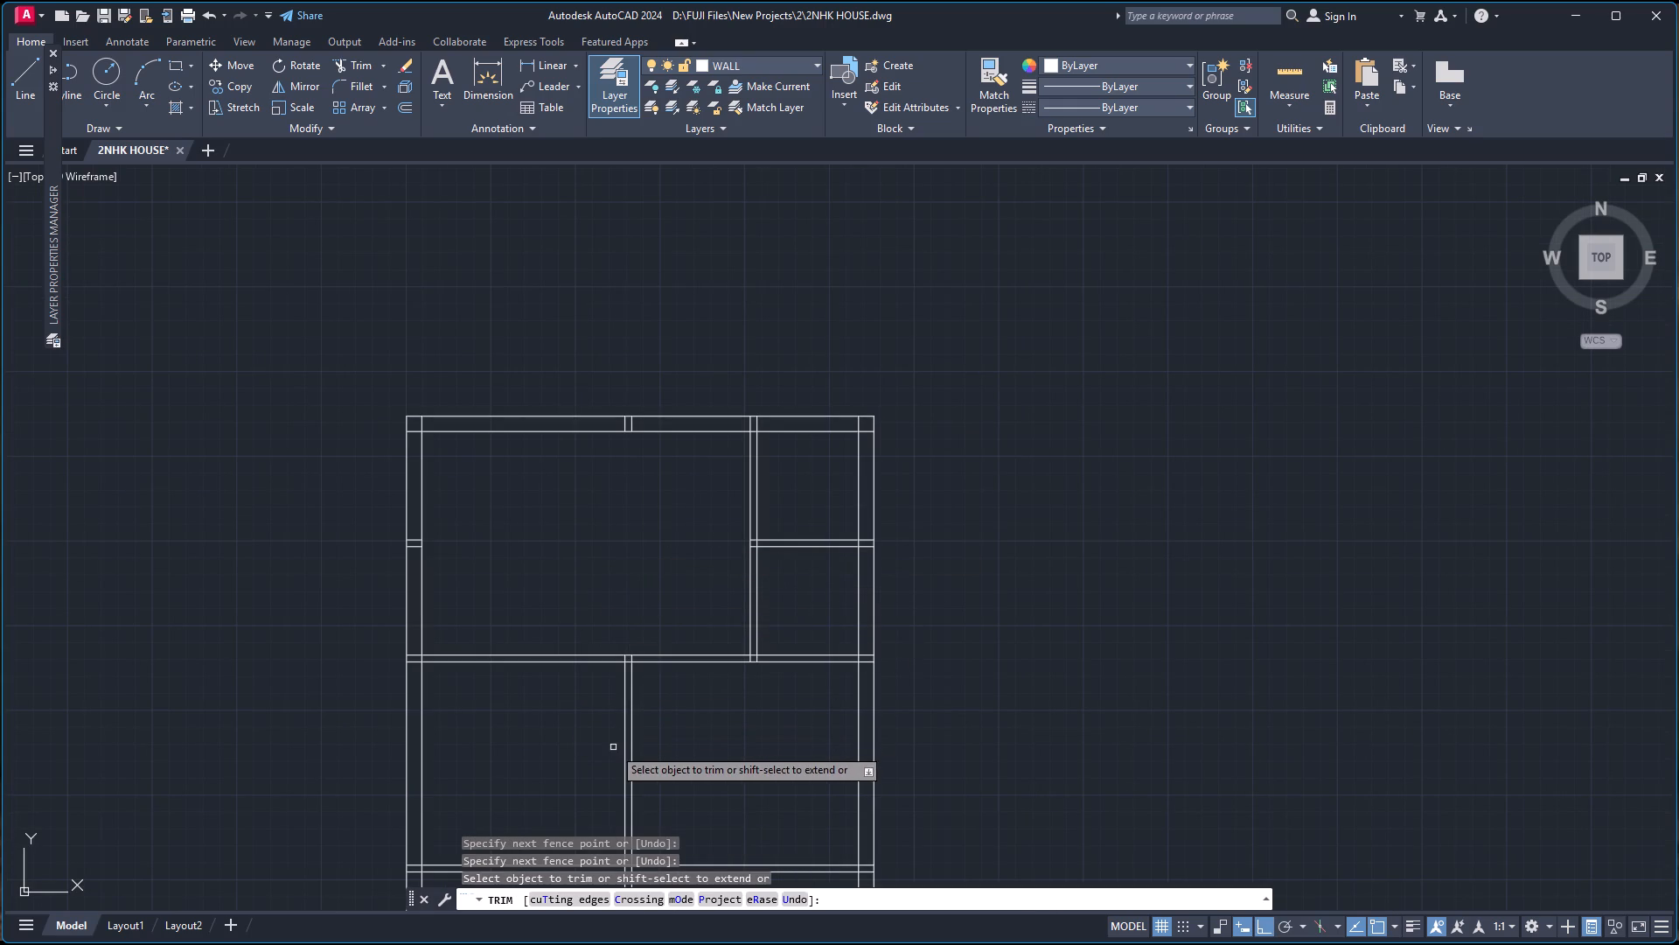
Trim both lines of the third horizontal wall between the second vertical interior wall and the right outer wall.
ctrl+scroll(613, 747, down, 3)
ctrl+scroll(596, 802, up, 2)
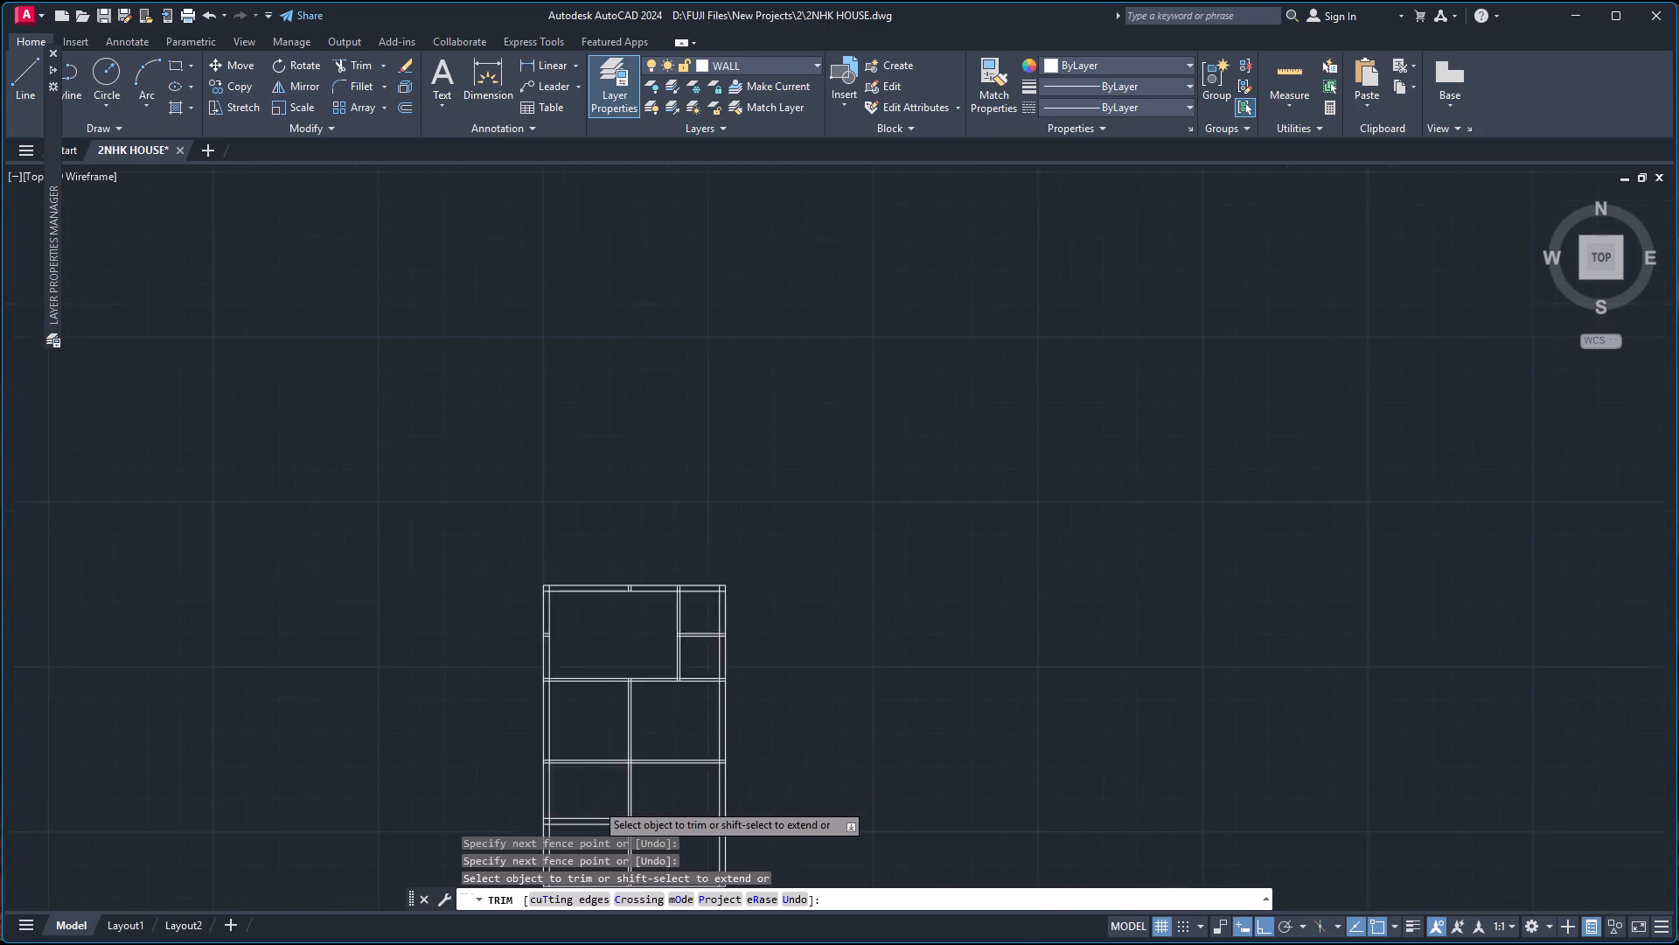
ctrl+scroll(596, 802, up, 2)
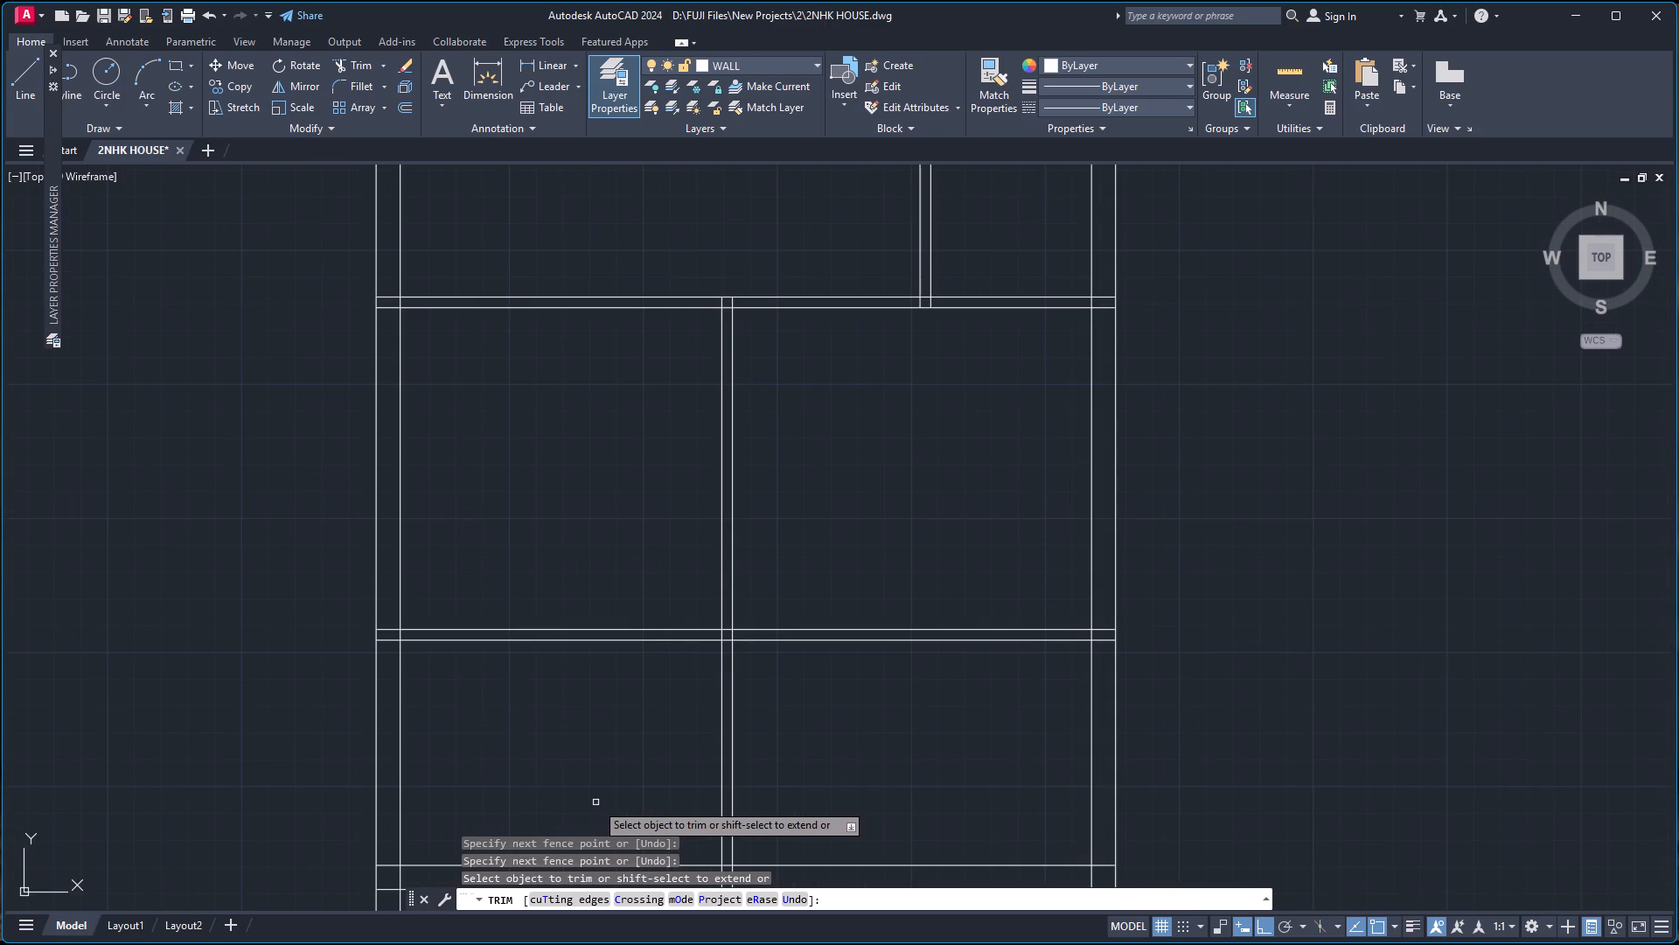
click(926, 586)
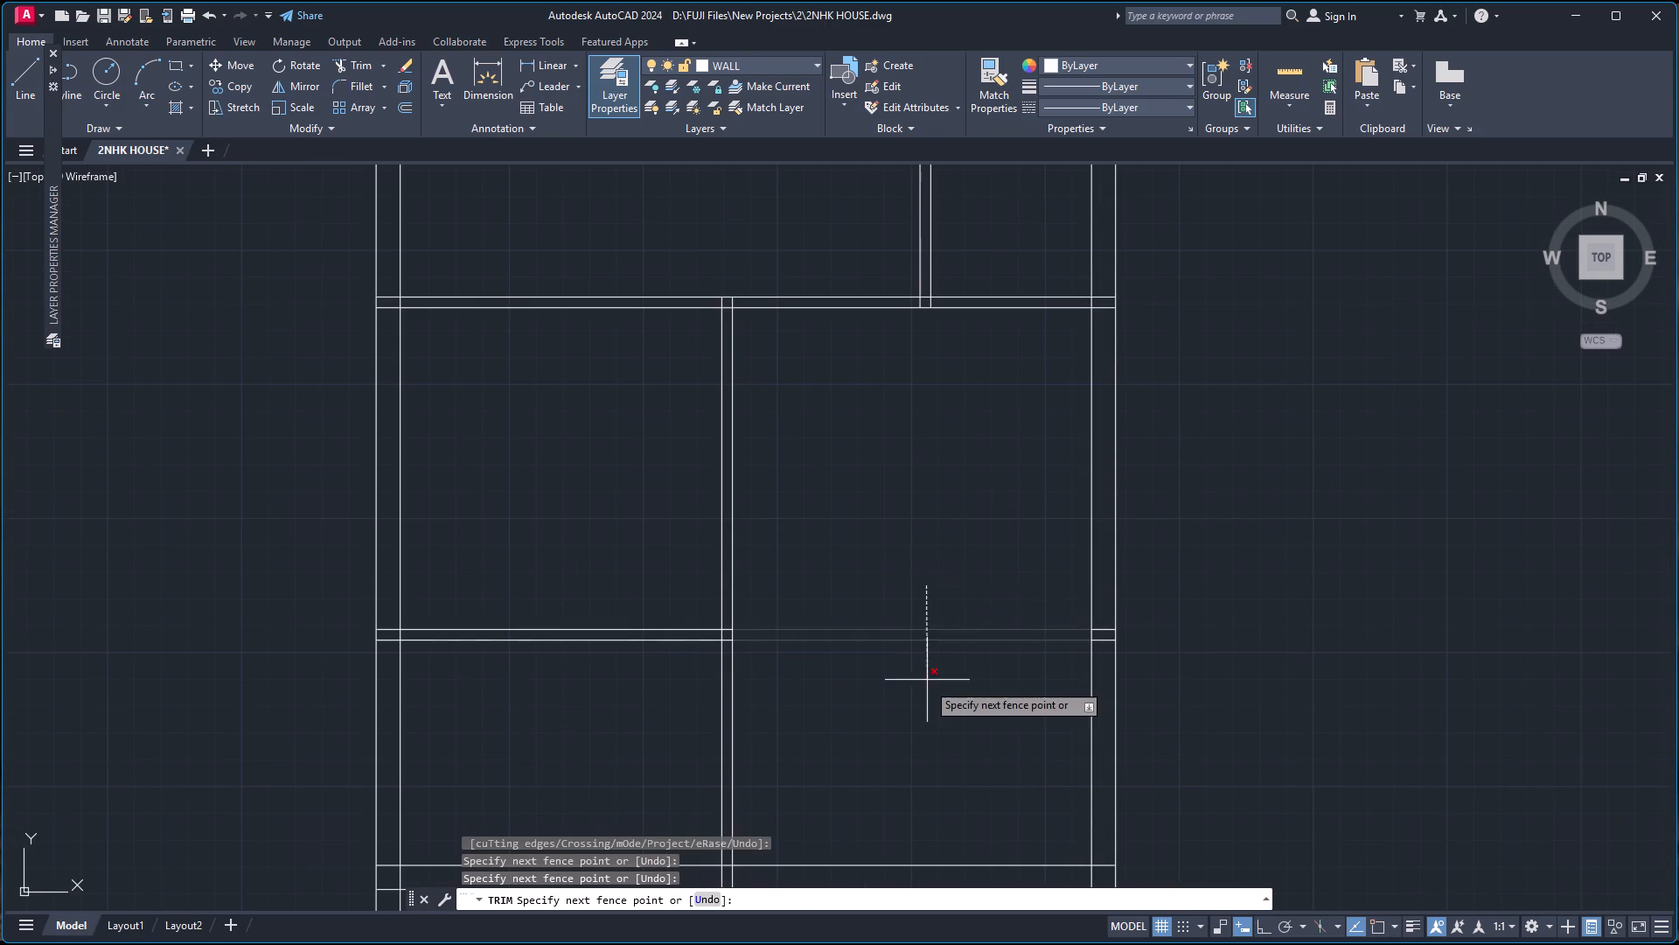
click(926, 686)
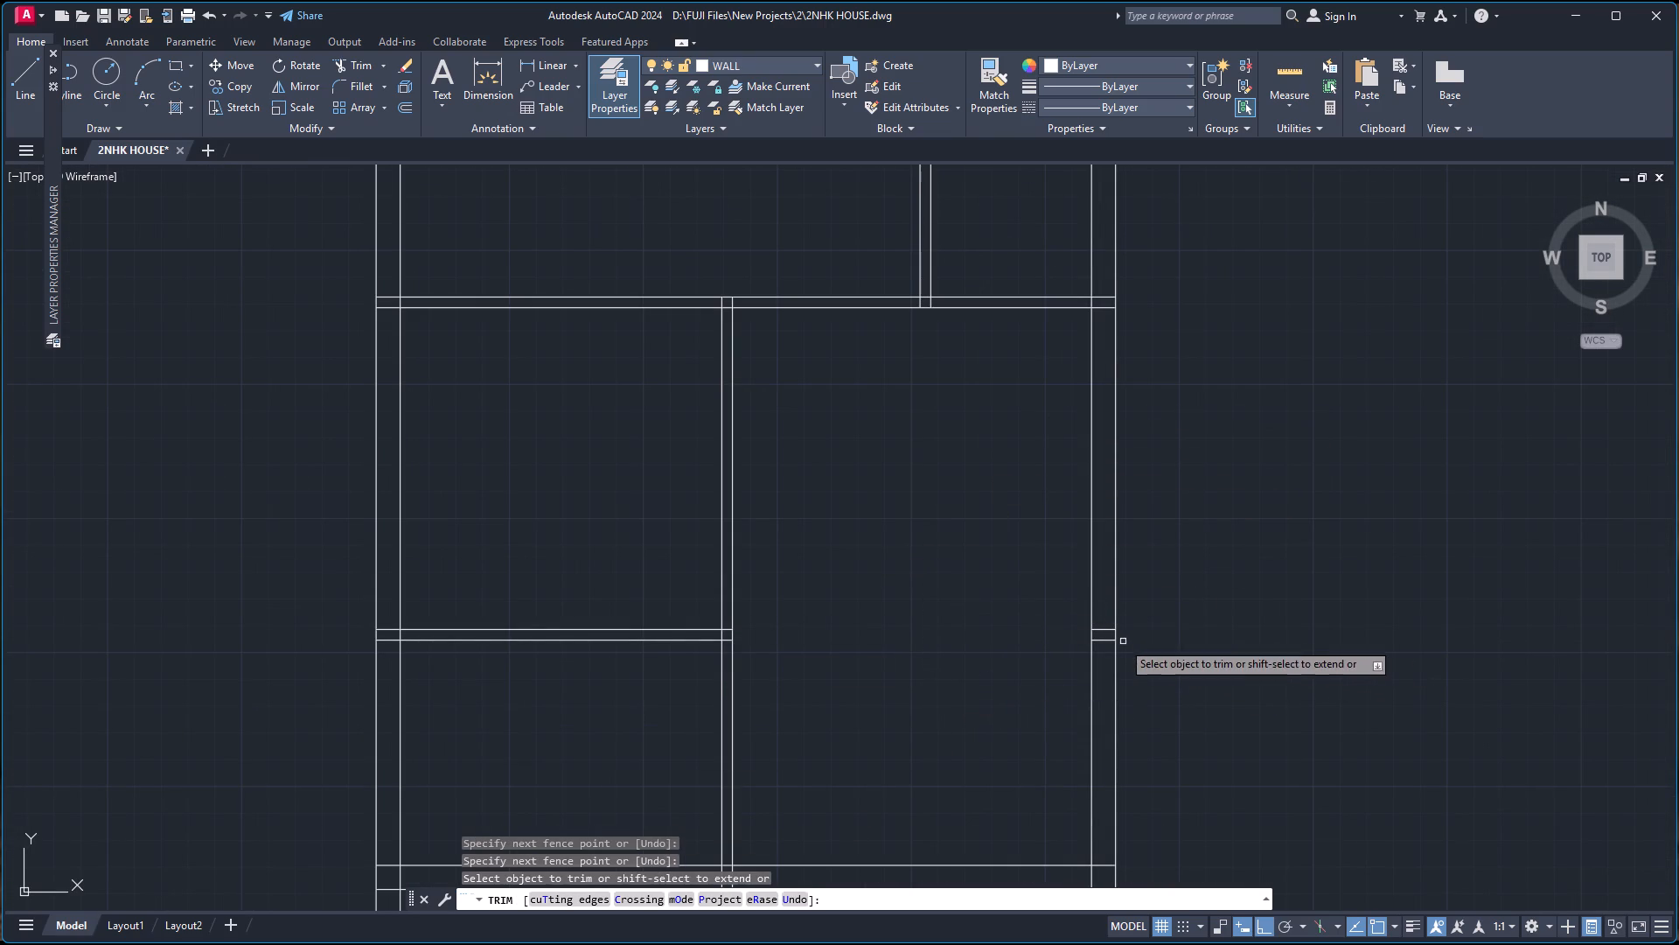
Trim the leftover ends of the third horizontal wall inside the right outer wall.
click(1109, 598)
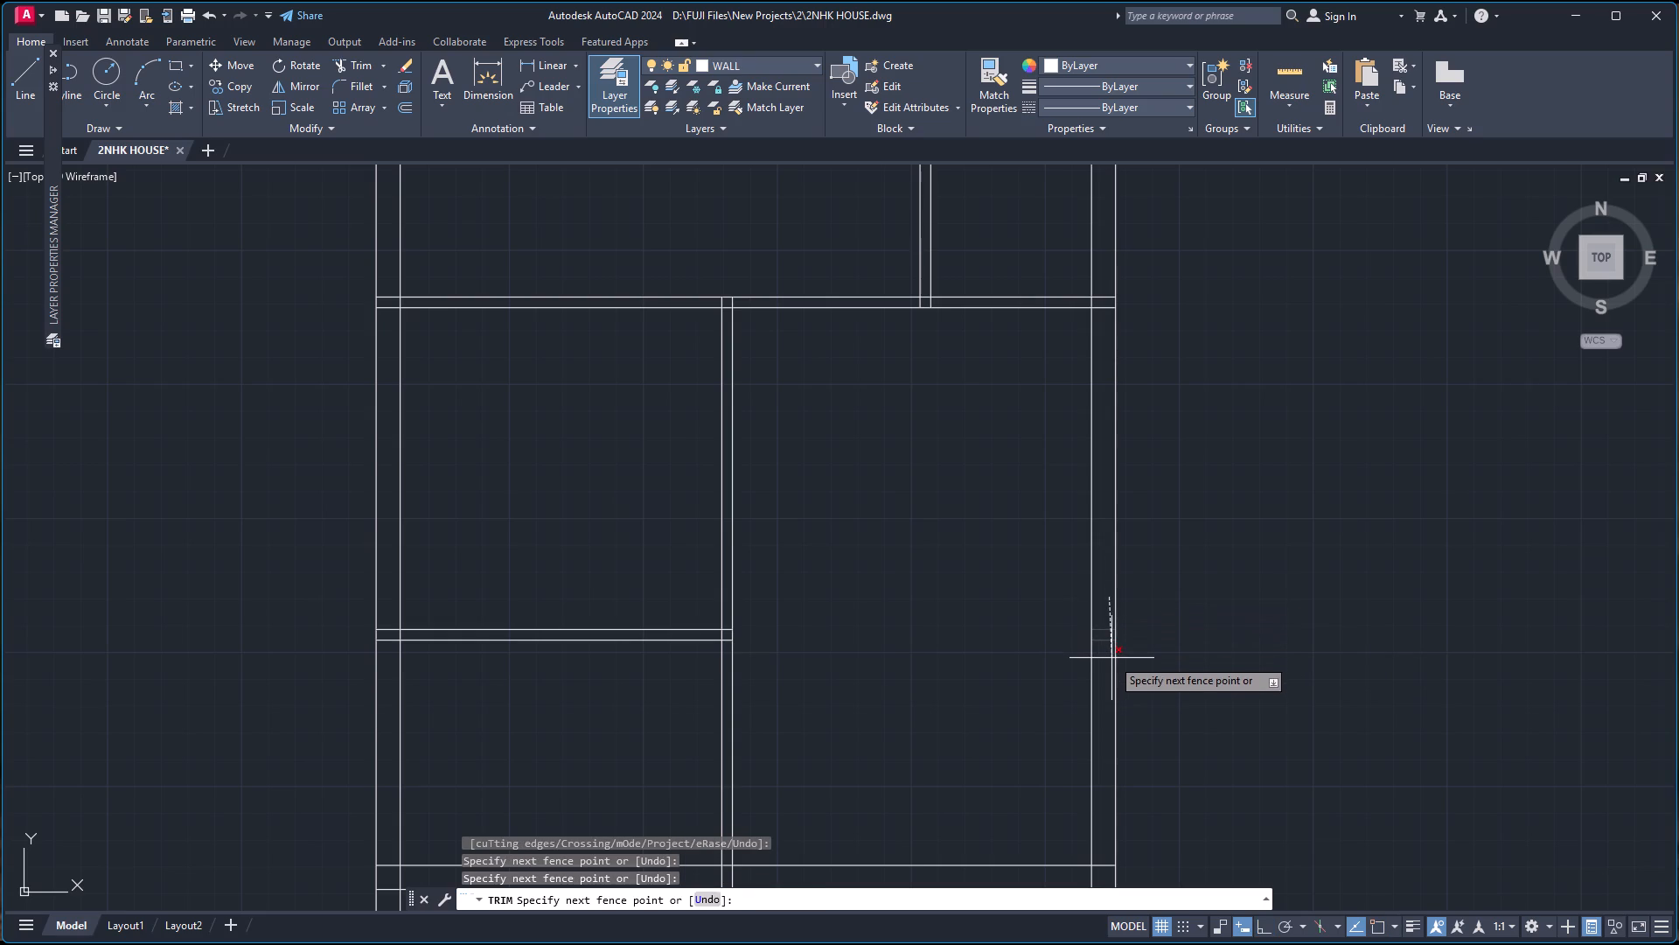
click(1106, 662)
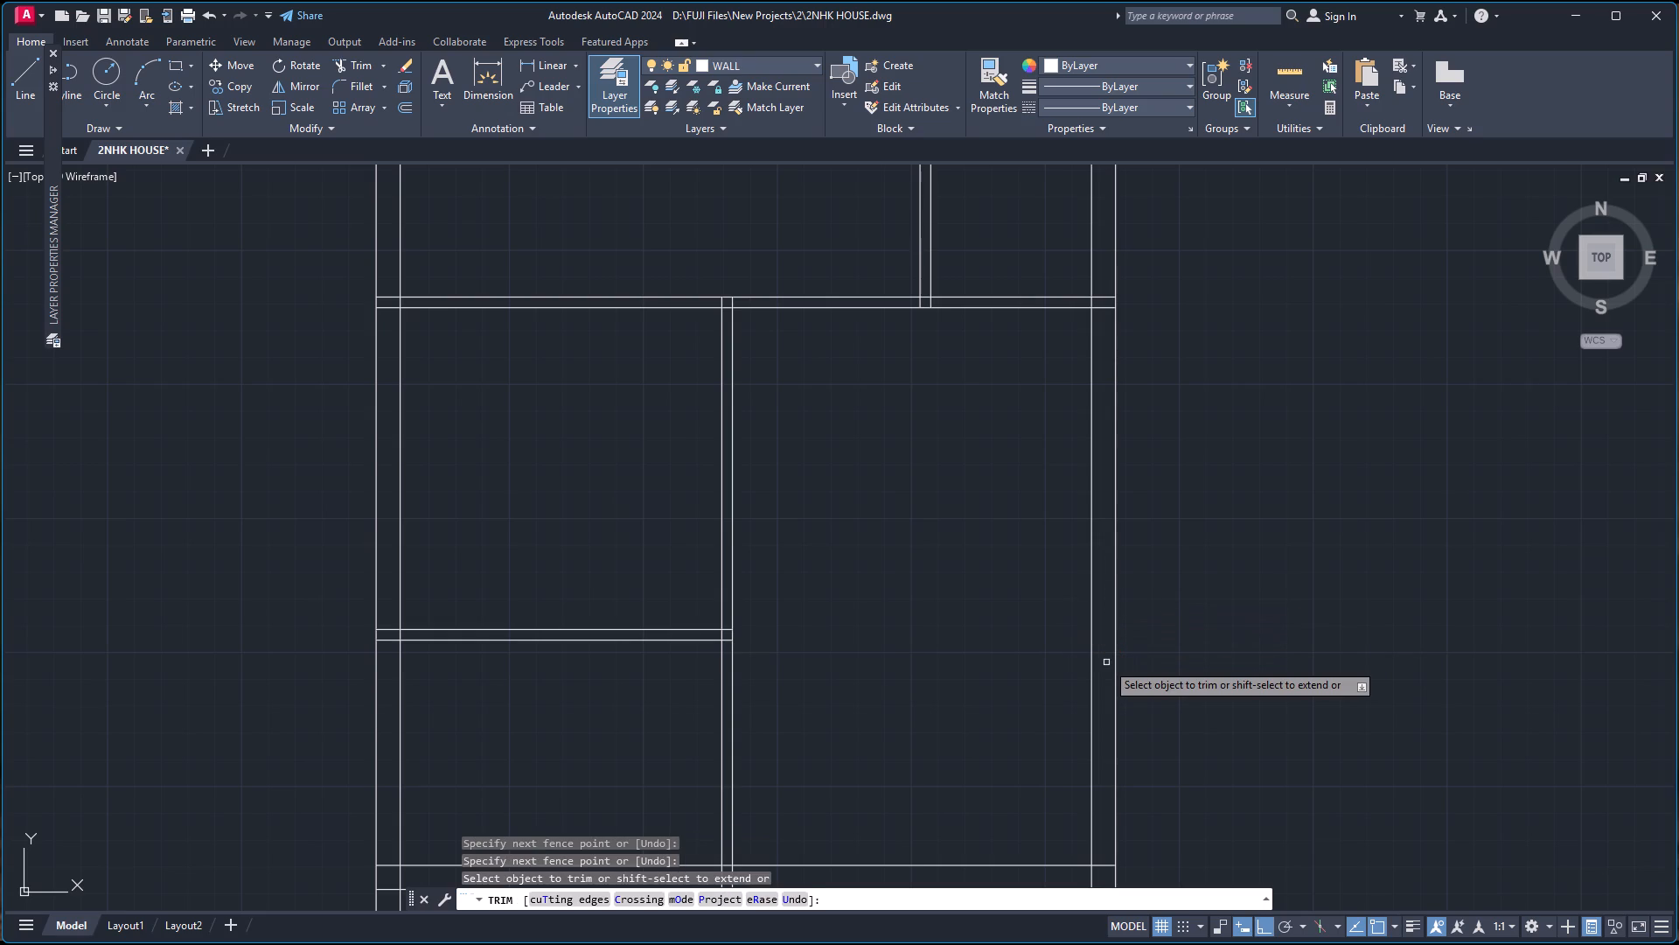
Trim both lines of the second vertical interior wall from the third horizontal wall to the bottom line, on both sides of the fourth horizontal wall.
ctrl+scroll(786, 619, down, 3)
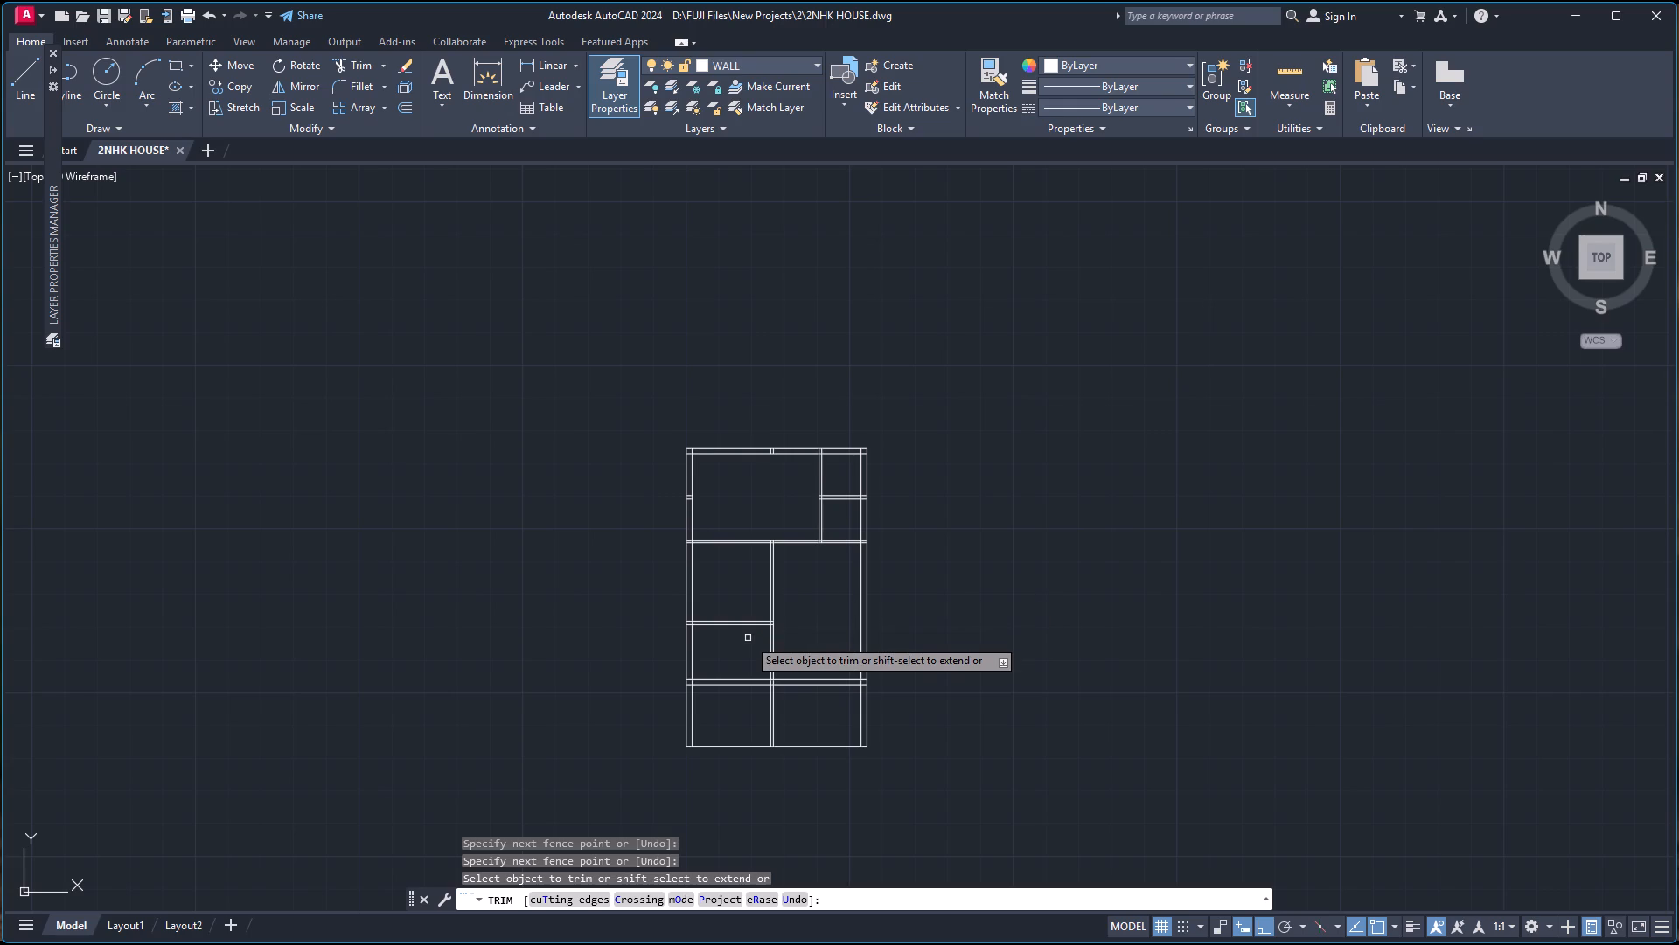
ctrl+scroll(748, 638, up, 2)
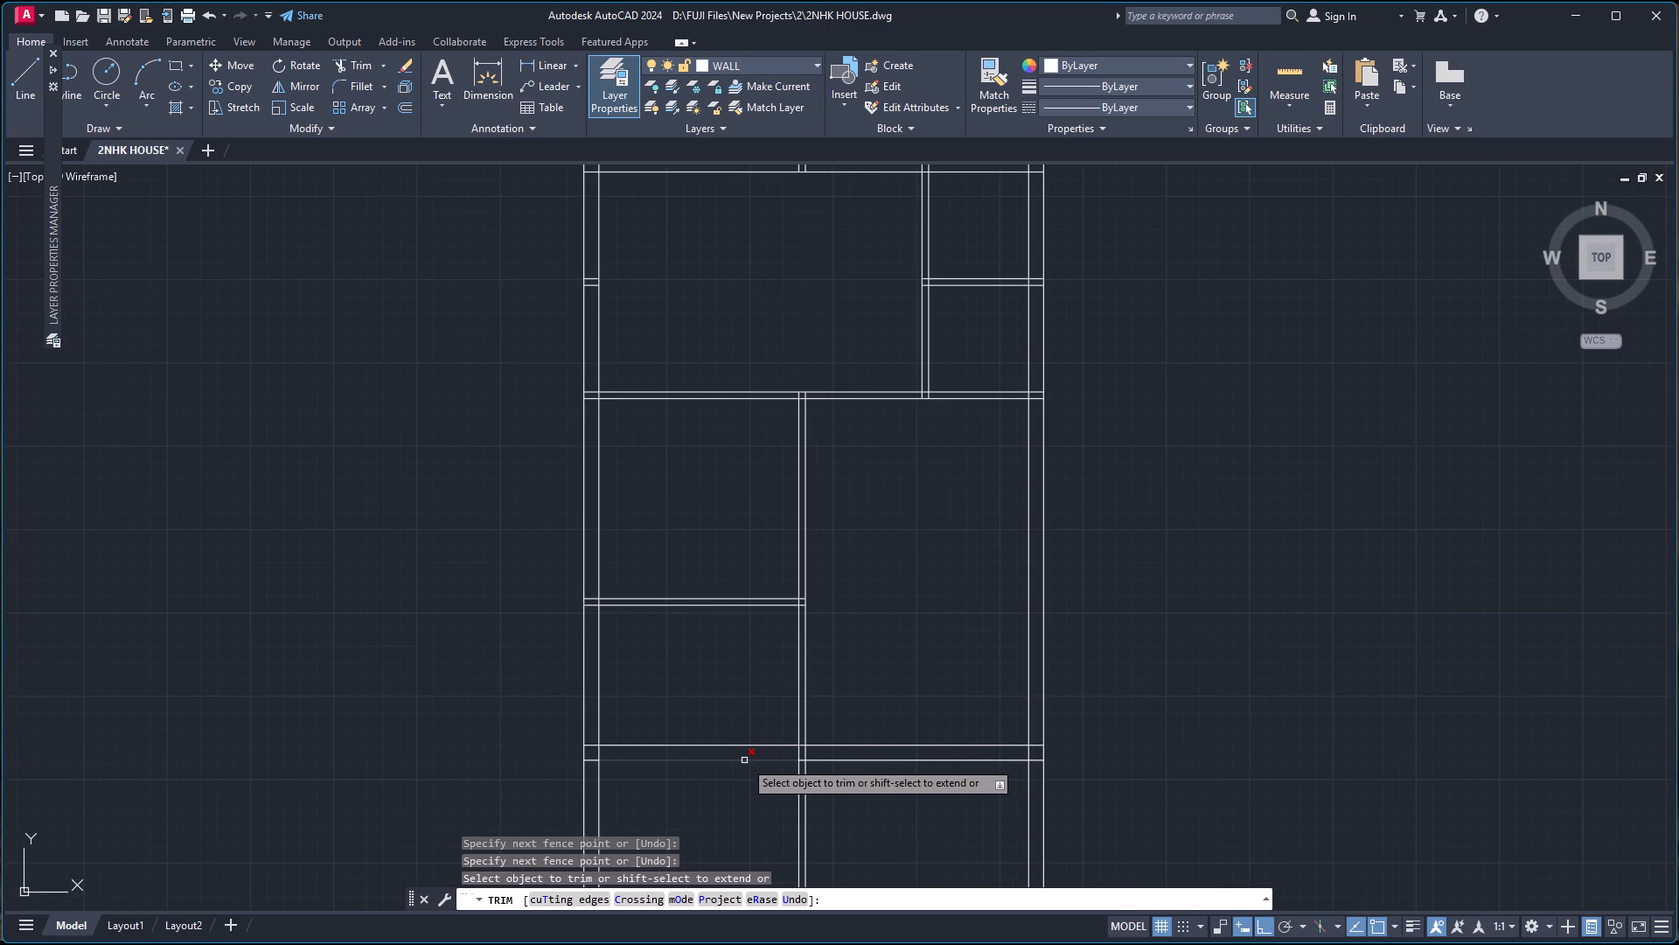
scroll(735, 792, down, 1)
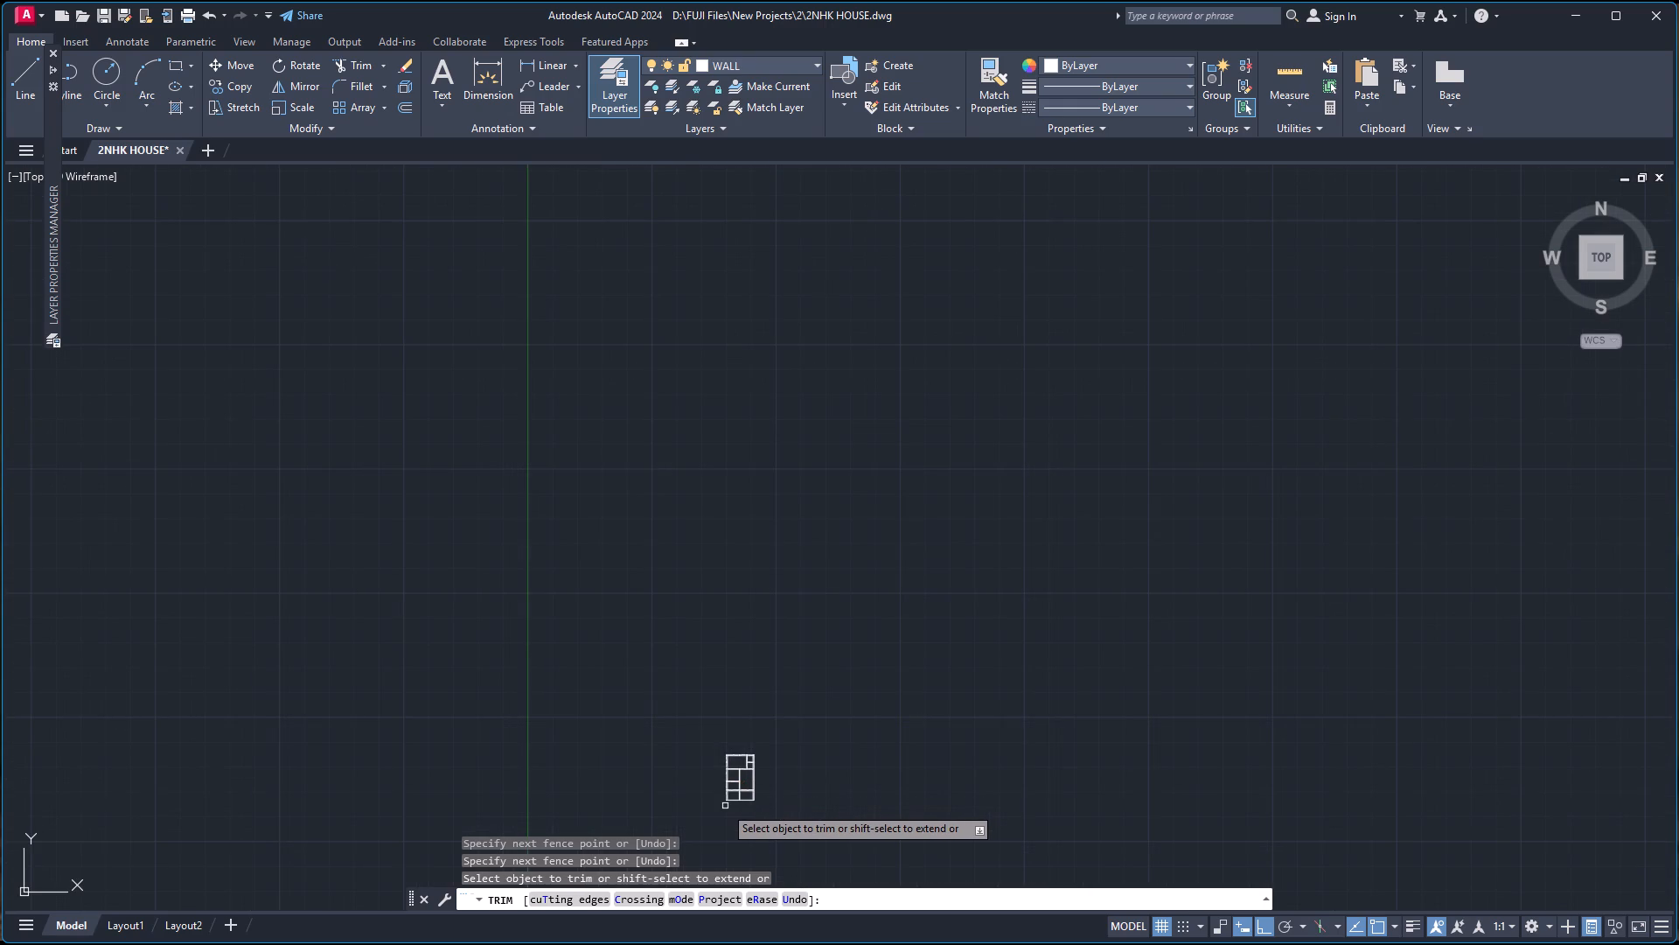
ctrl+scroll(724, 806, up, 7)
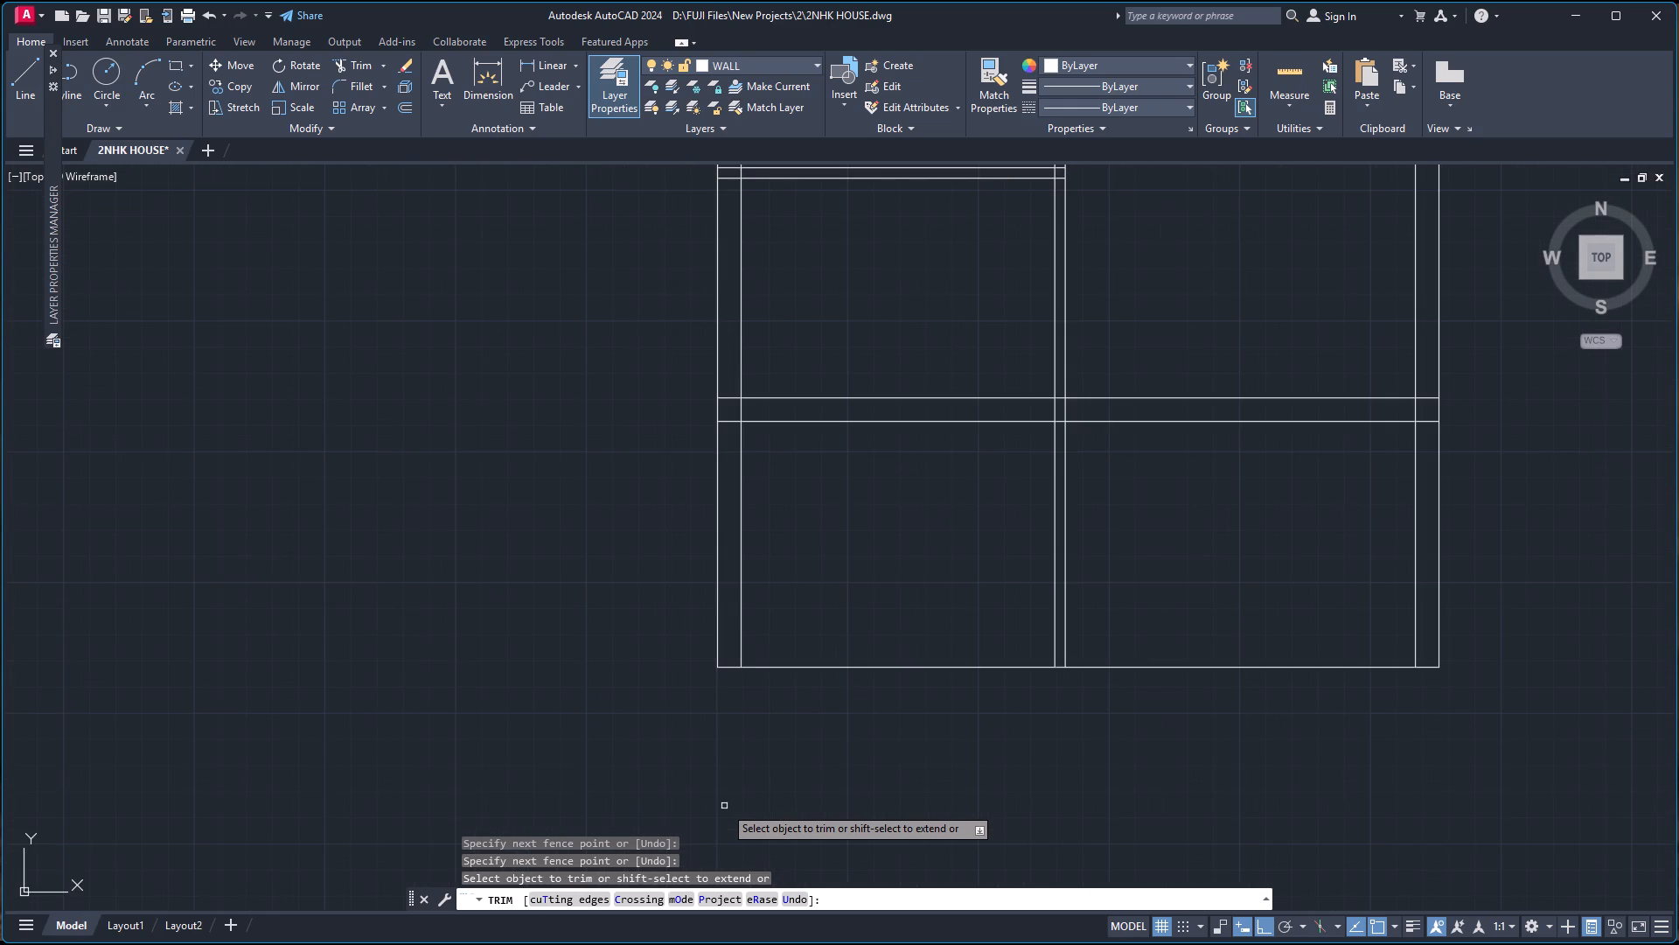
click(977, 332)
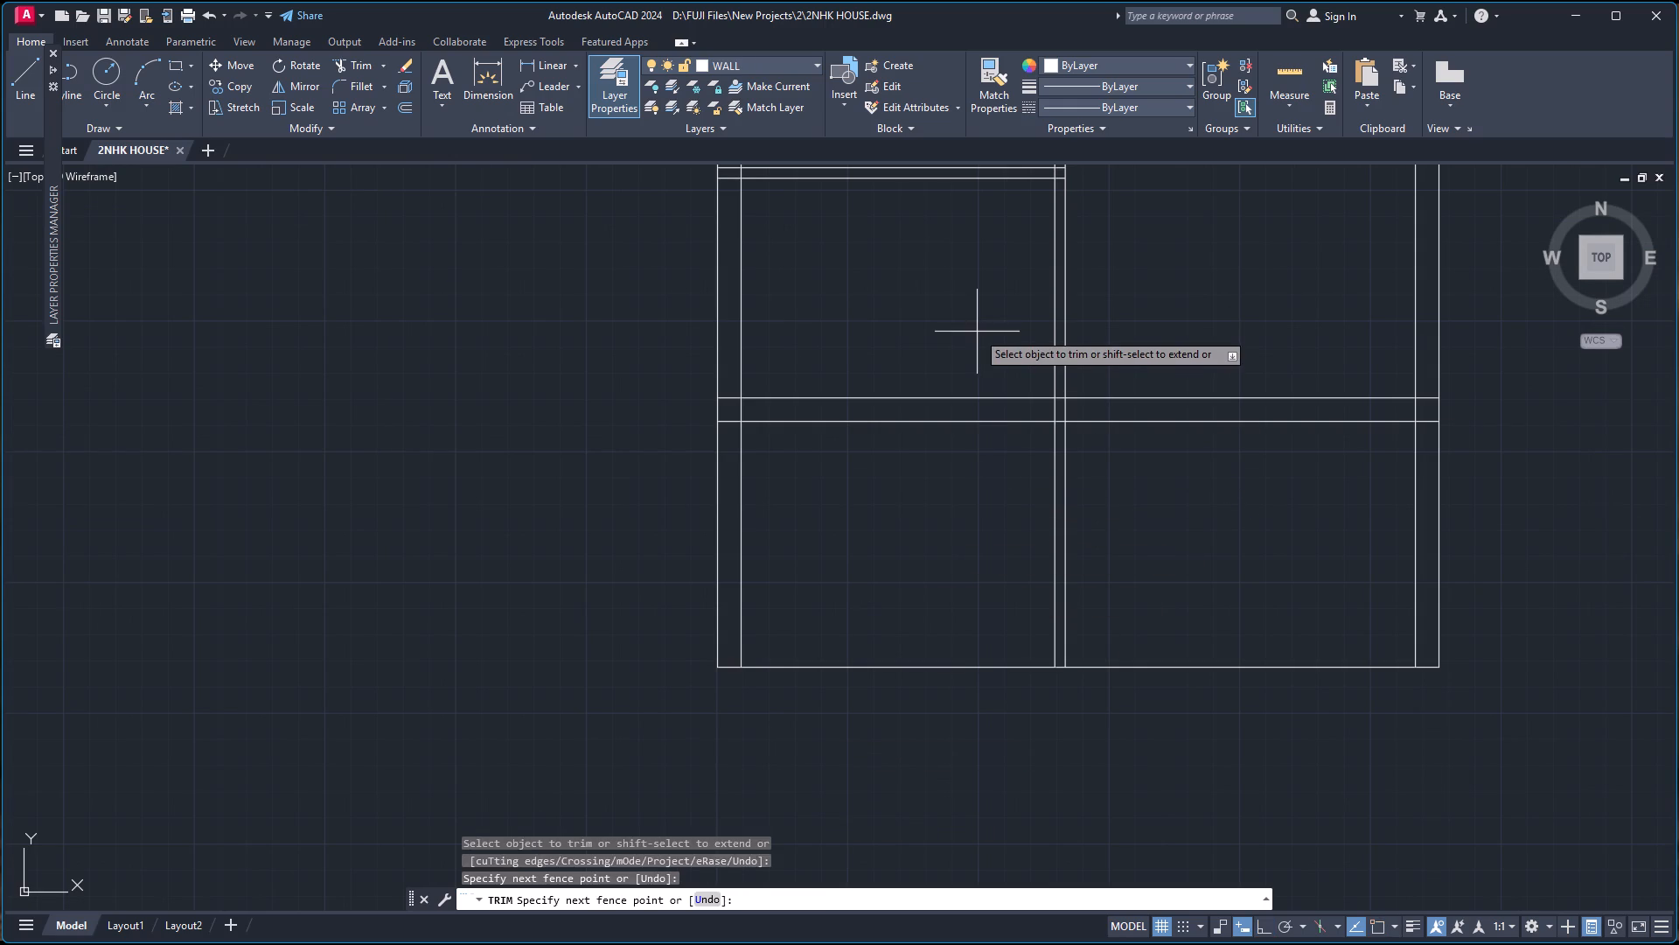
click(1139, 306)
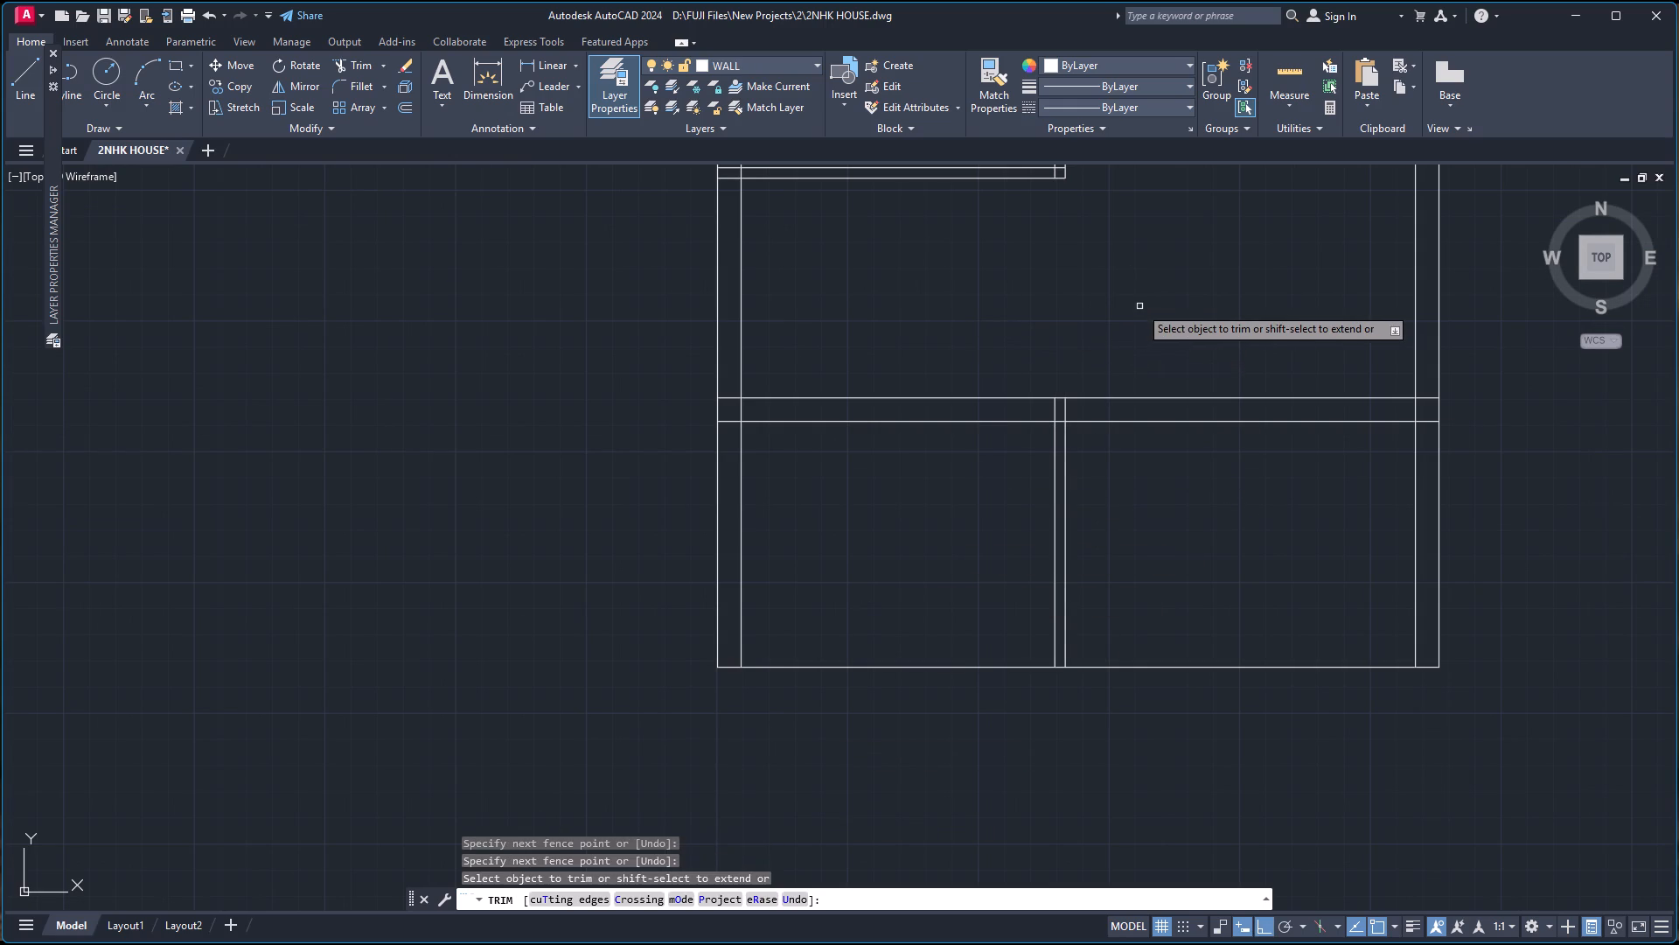
click(1007, 539)
click(1089, 538)
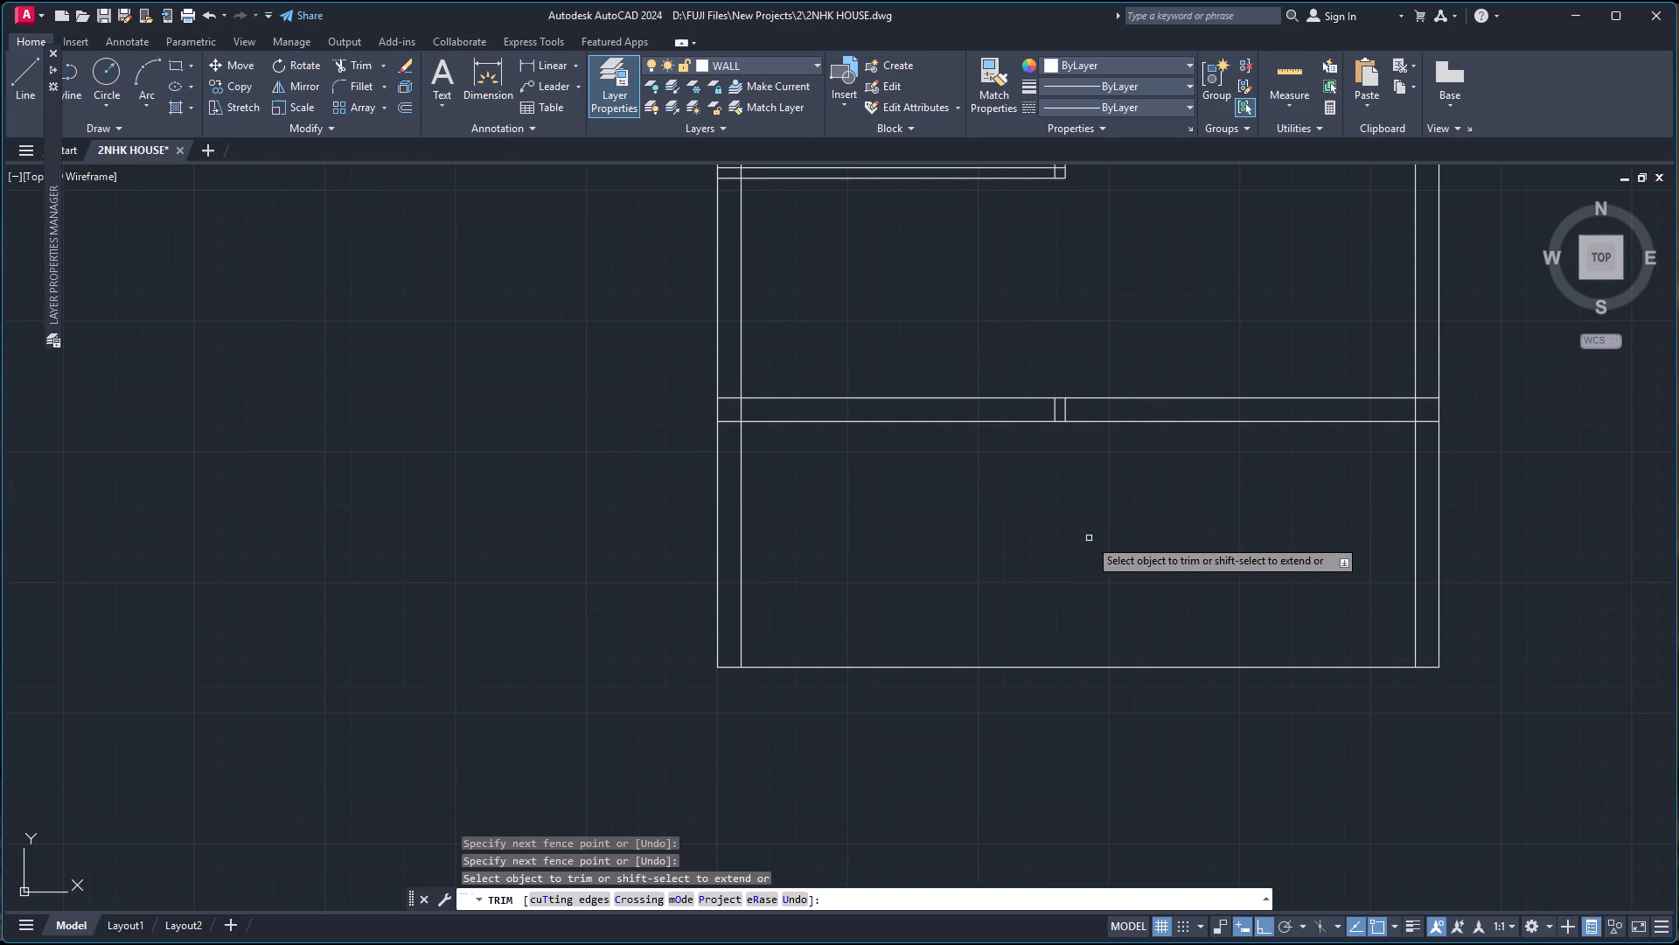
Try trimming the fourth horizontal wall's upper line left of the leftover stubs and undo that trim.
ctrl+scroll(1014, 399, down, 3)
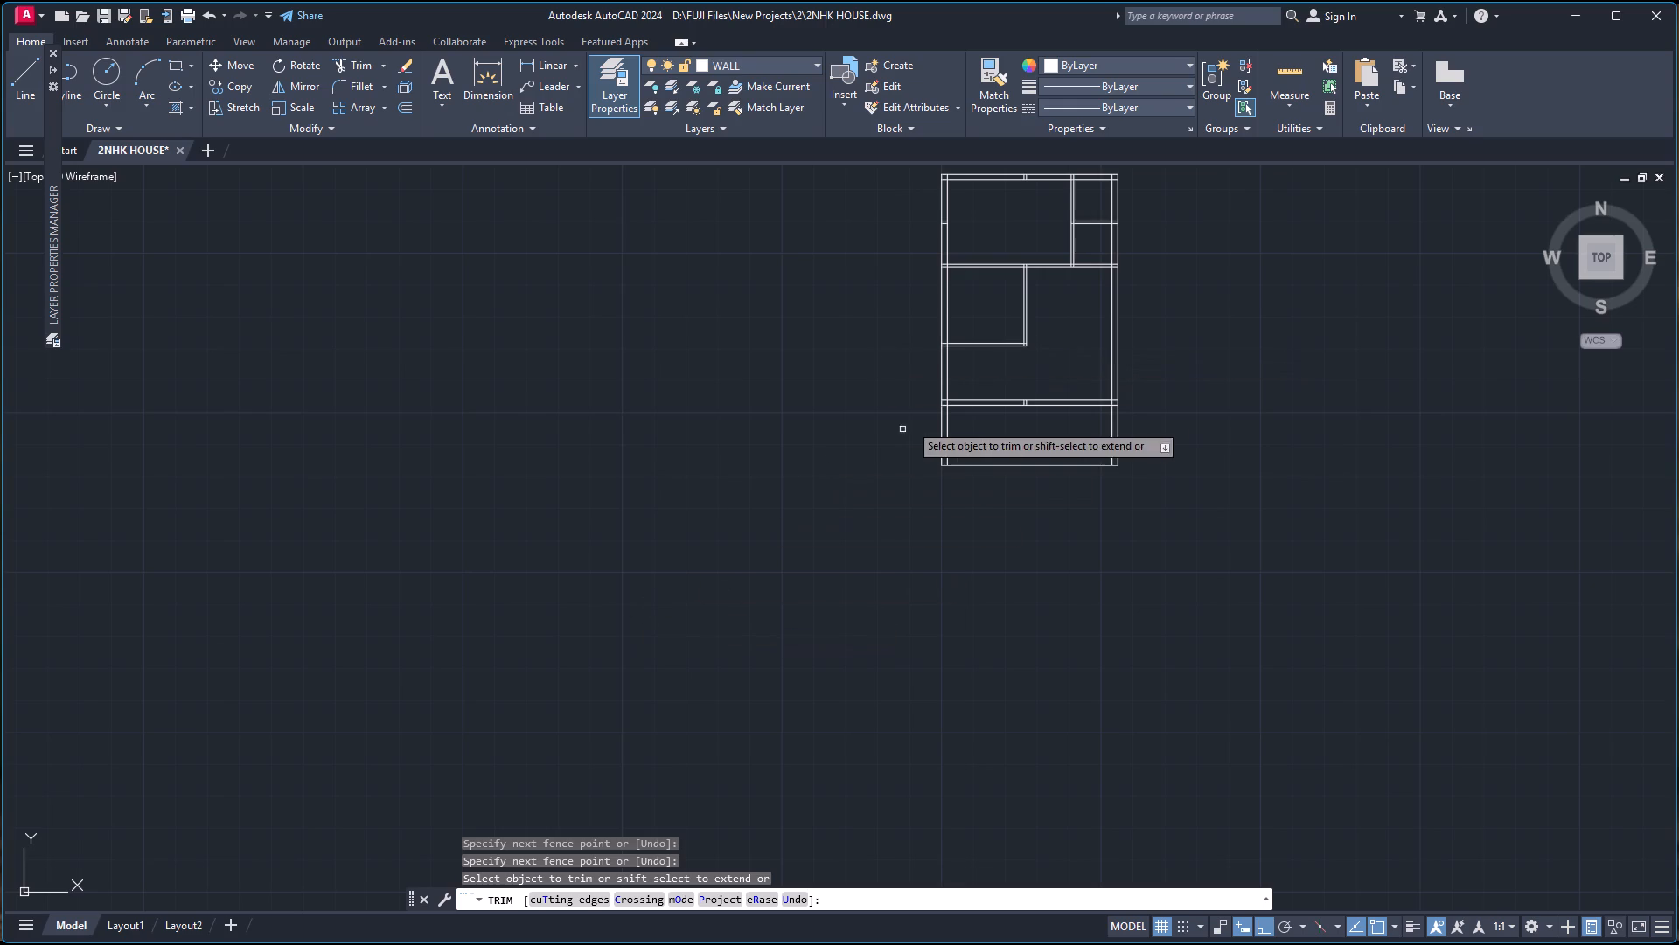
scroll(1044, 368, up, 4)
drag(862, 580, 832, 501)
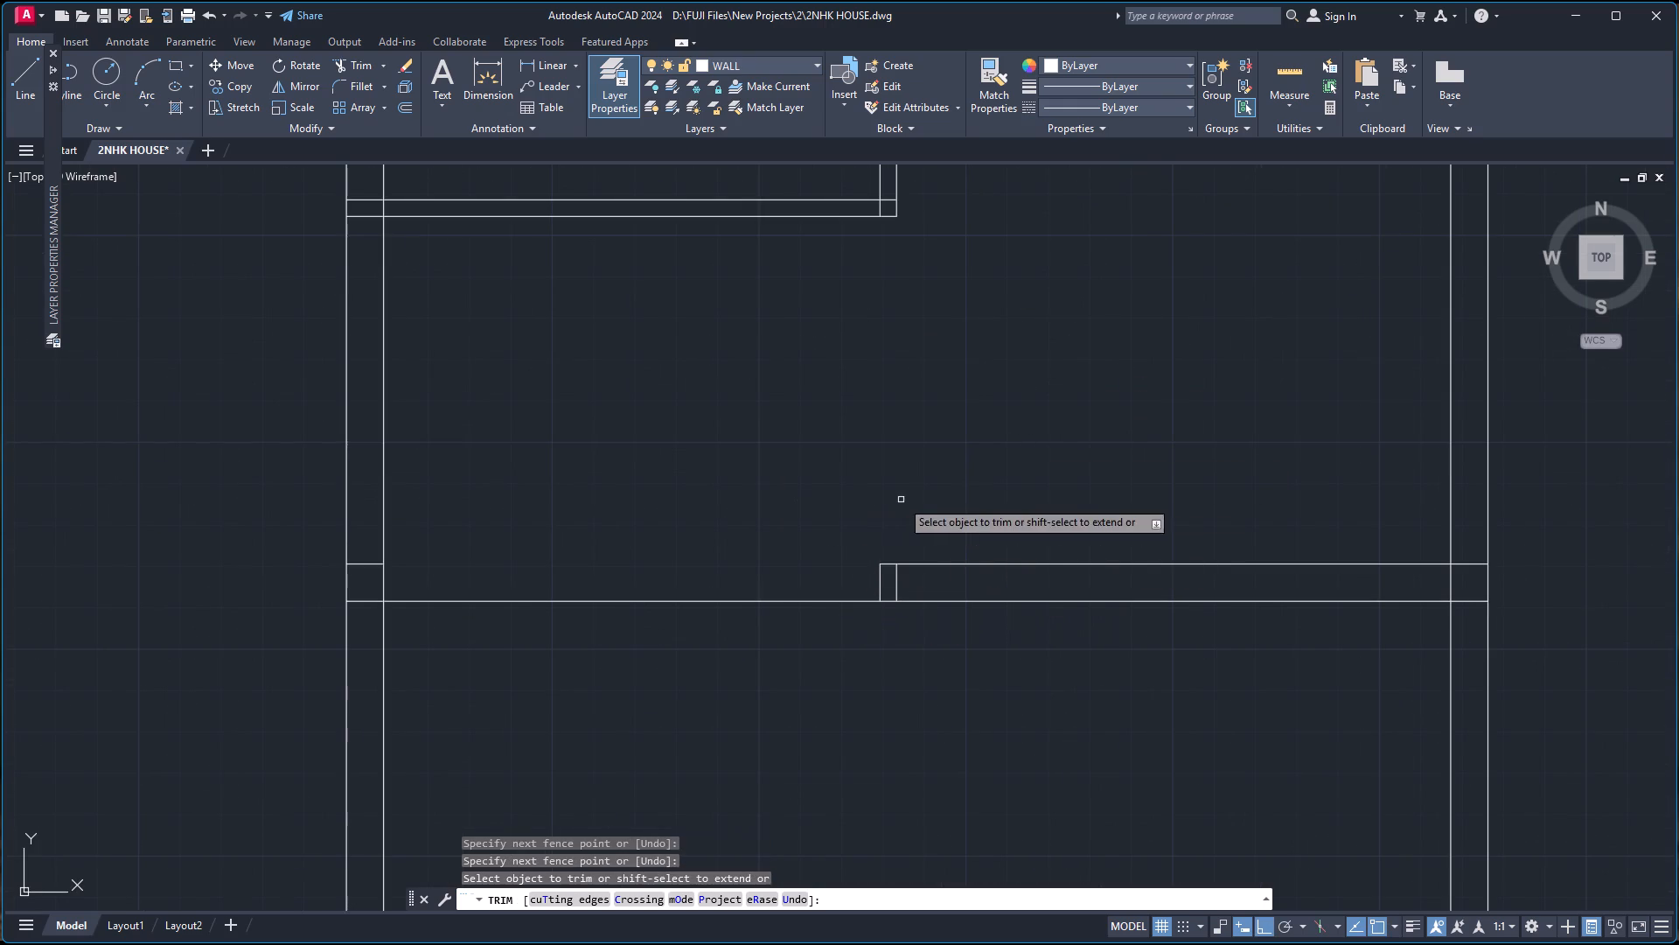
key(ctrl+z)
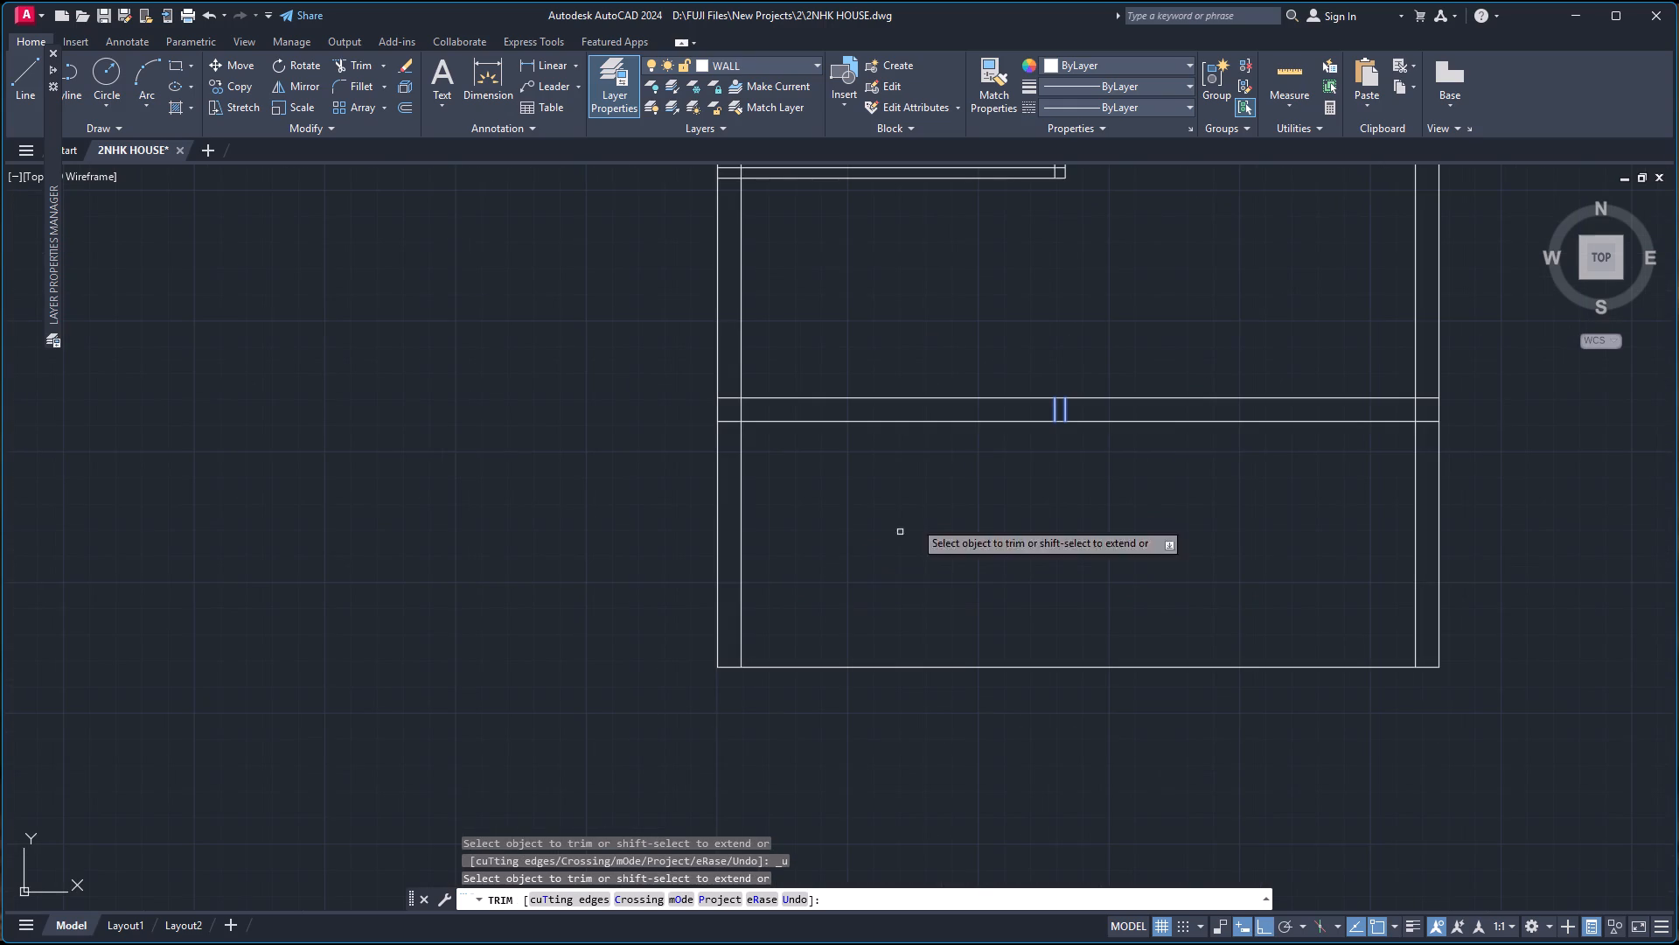
Trim the two leftover stubs of the second vertical interior wall inside the fourth horizontal wall.
scroll(1037, 416, up, 4)
drag(1055, 405, 1063, 407)
click(1242, 409)
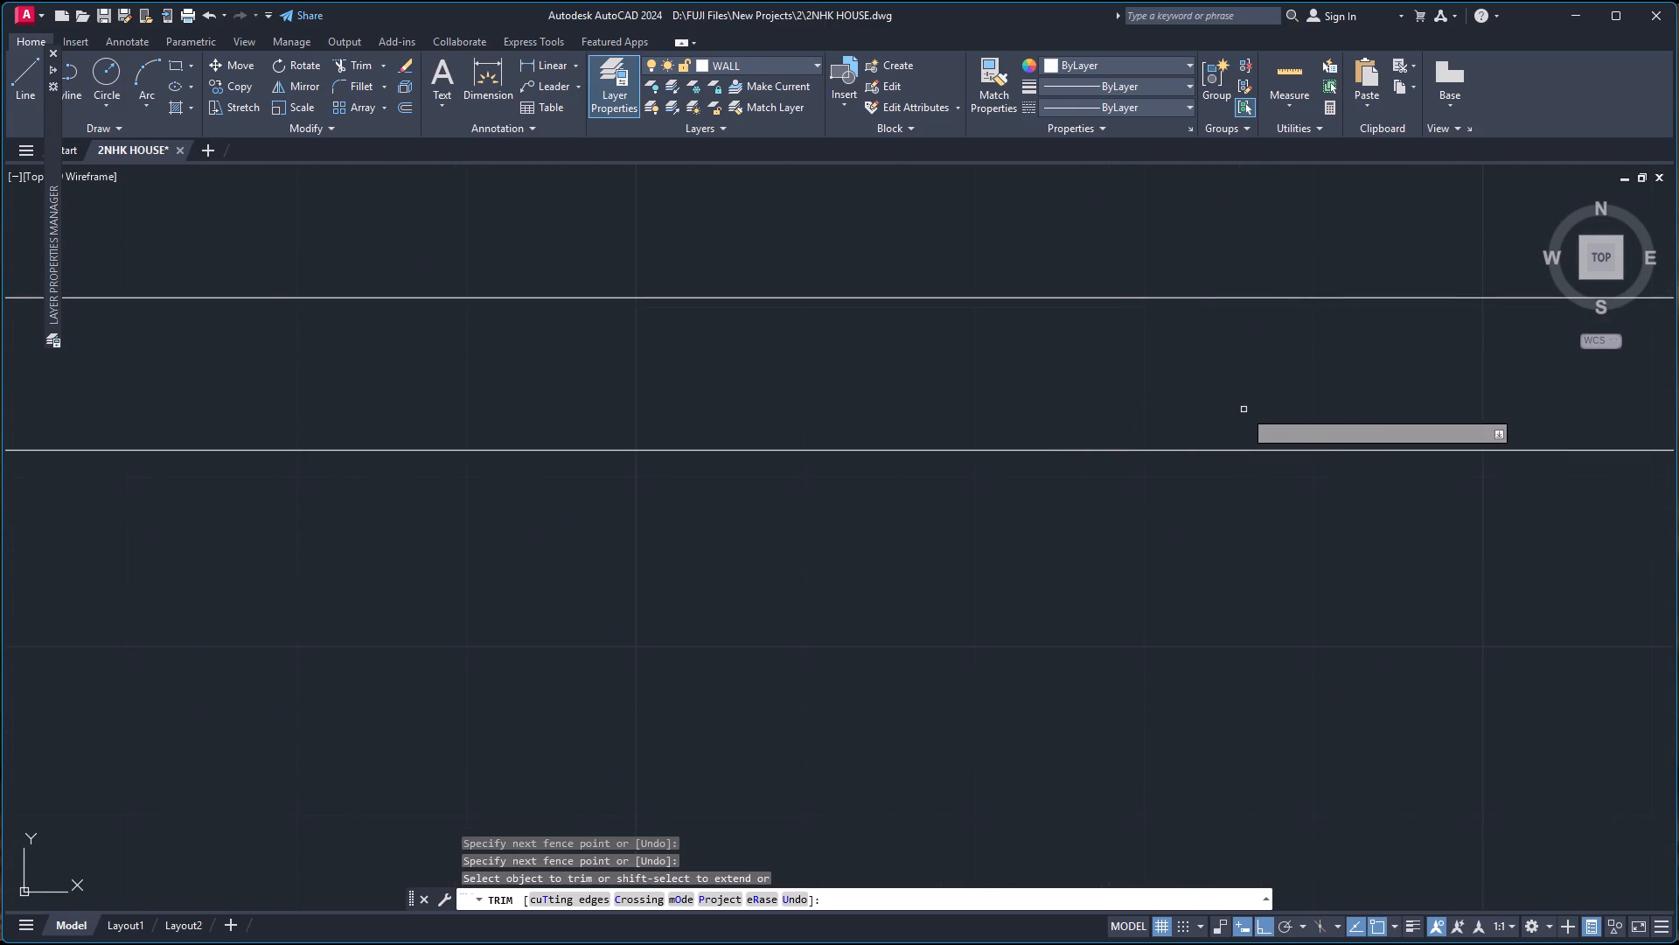
Trim the overlapping inner lines at the top-left outer corner and the second vertical interior wall's leftover stubs inside the top wall.
scroll(1244, 409, down, 3)
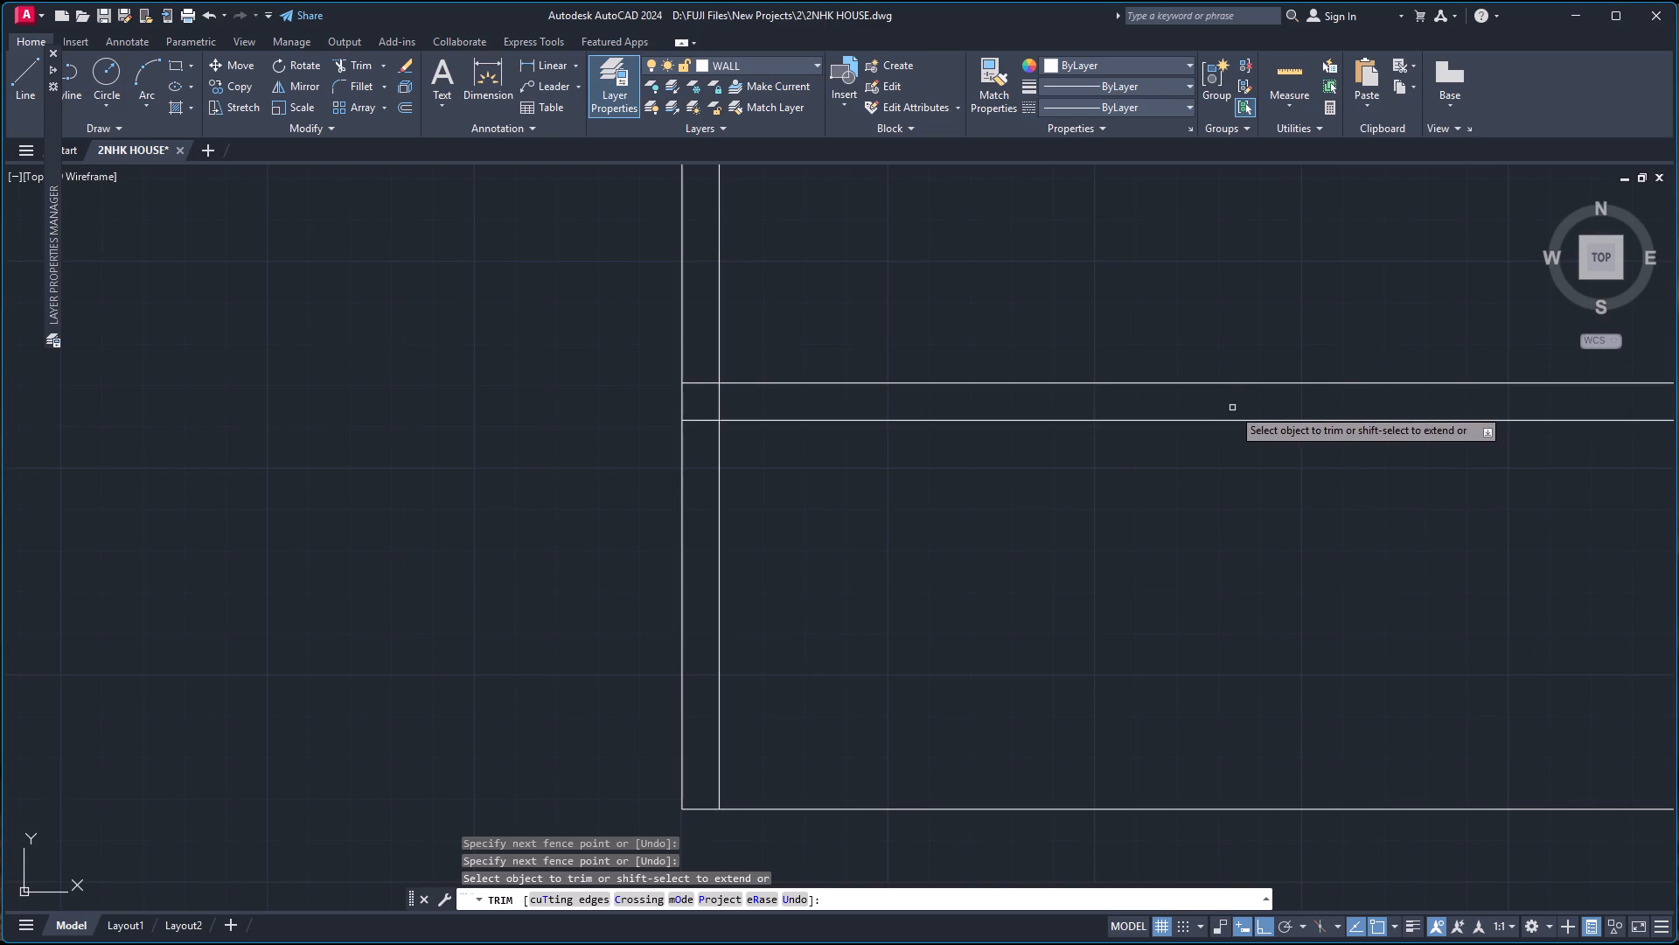
scroll(978, 497, down, 2)
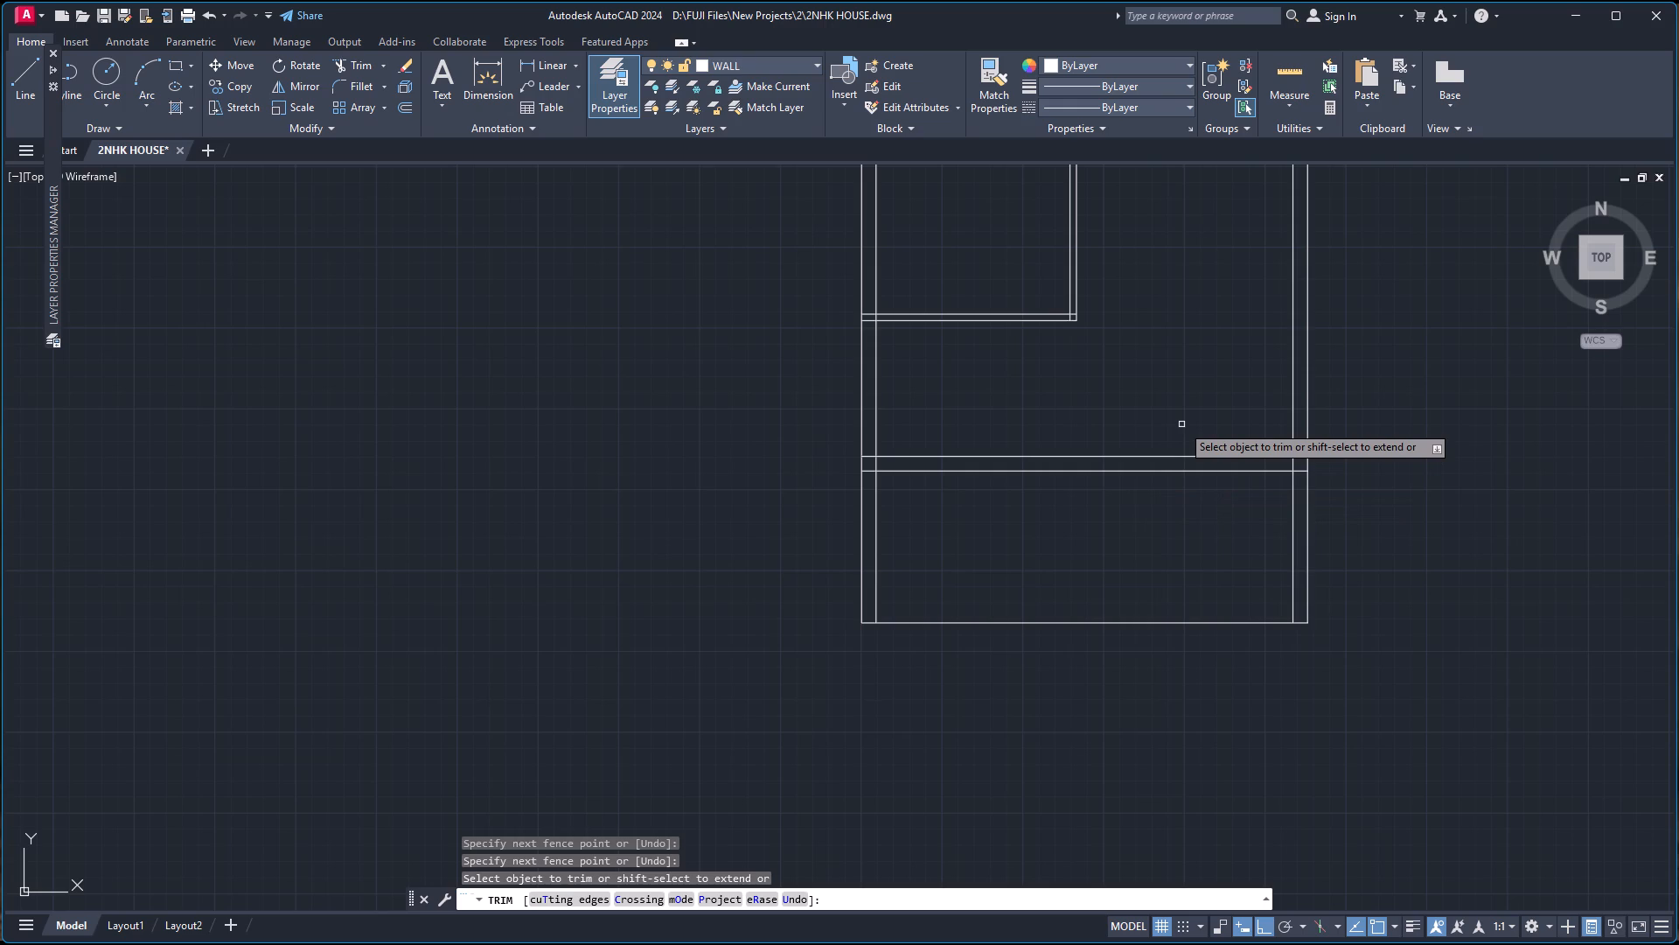
scroll(1174, 346, down, 3)
scroll(1184, 299, up, 2)
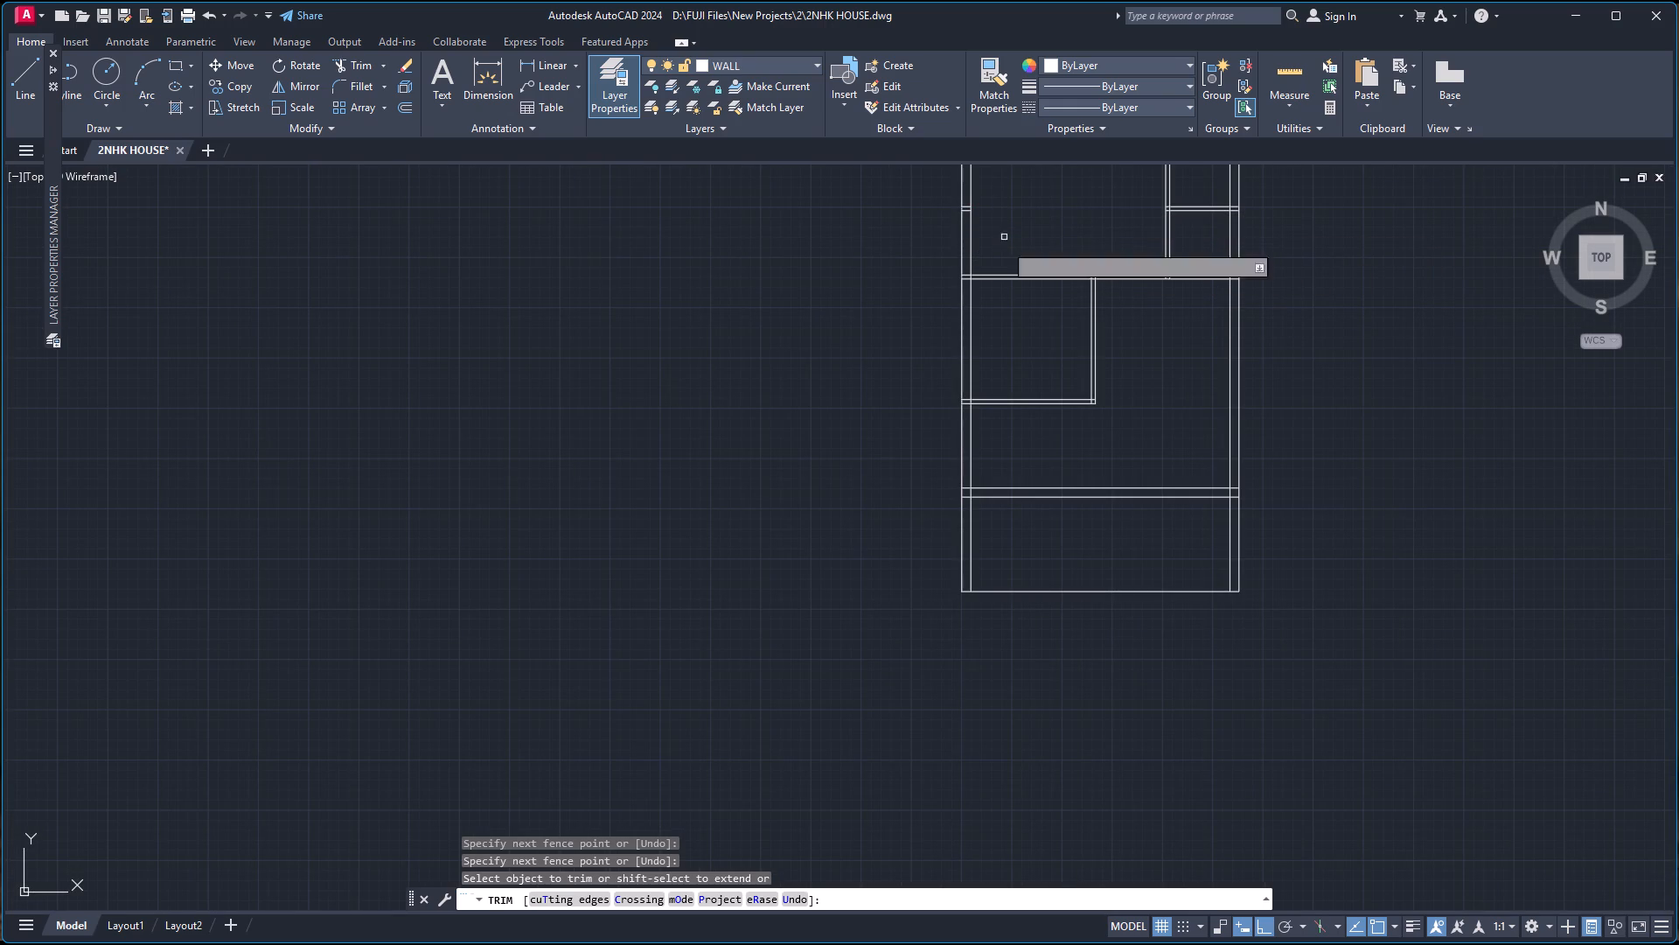
scroll(978, 226, down, 5)
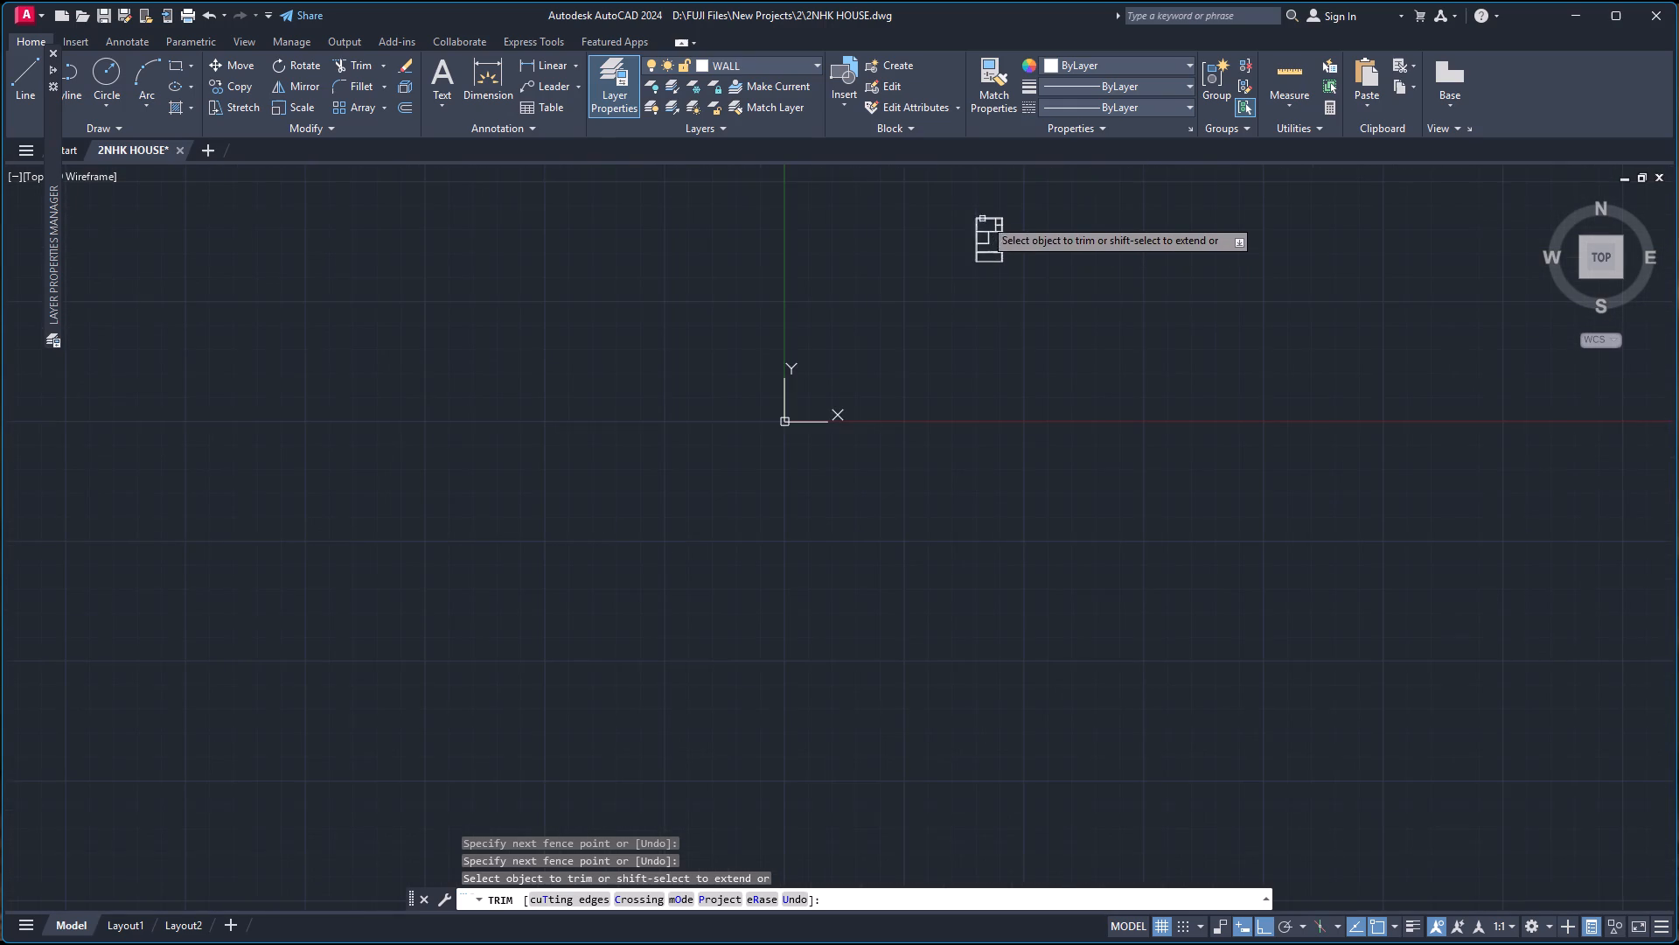
scroll(985, 214, up, 9)
click(548, 423)
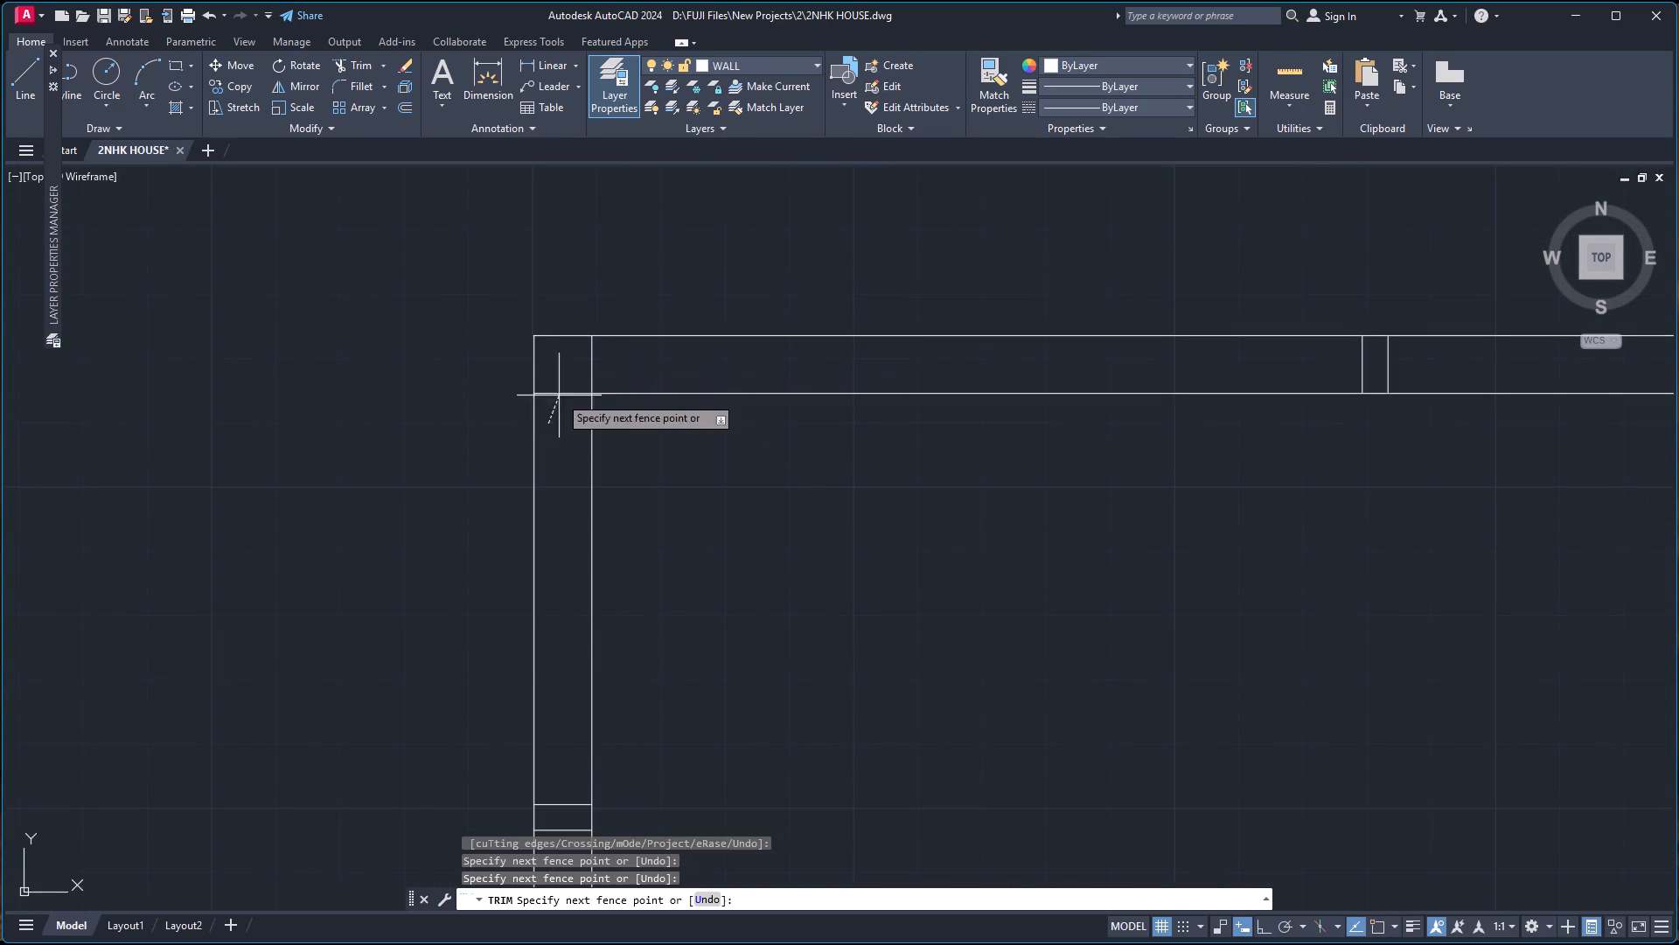
click(613, 354)
click(1334, 364)
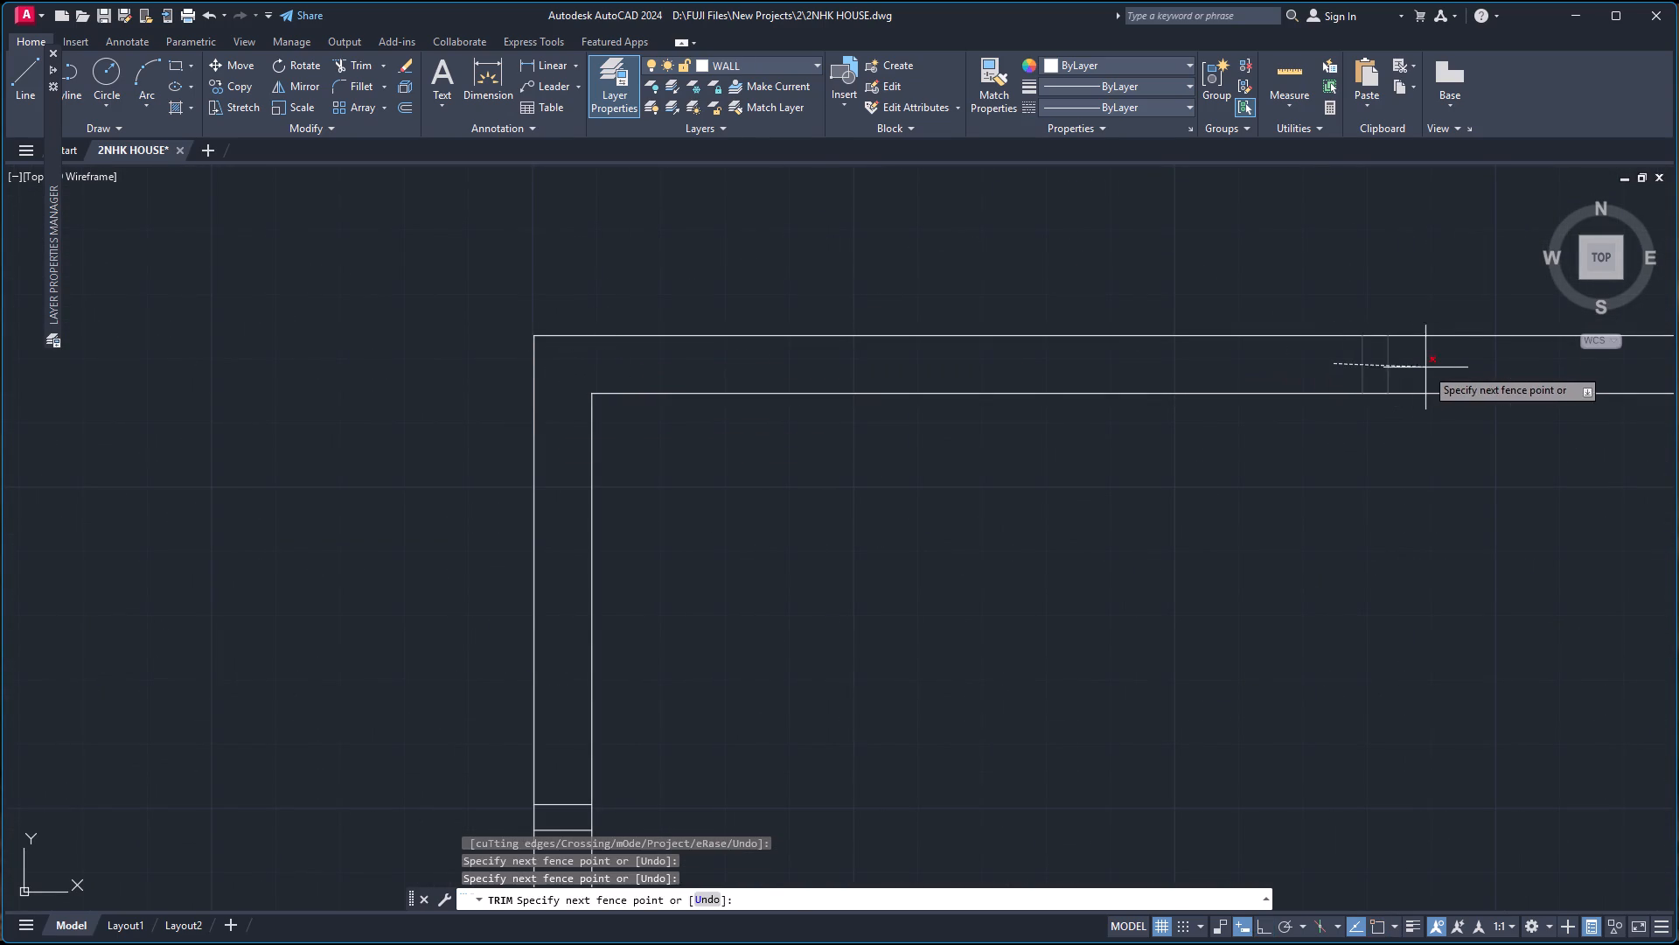
click(1425, 367)
Clean the first vertical interior wall's junction with the top wall by trimming its ends inside the wall and the inner top line between them.
scroll(1436, 362, down, 5)
scroll(1566, 361, up, 3)
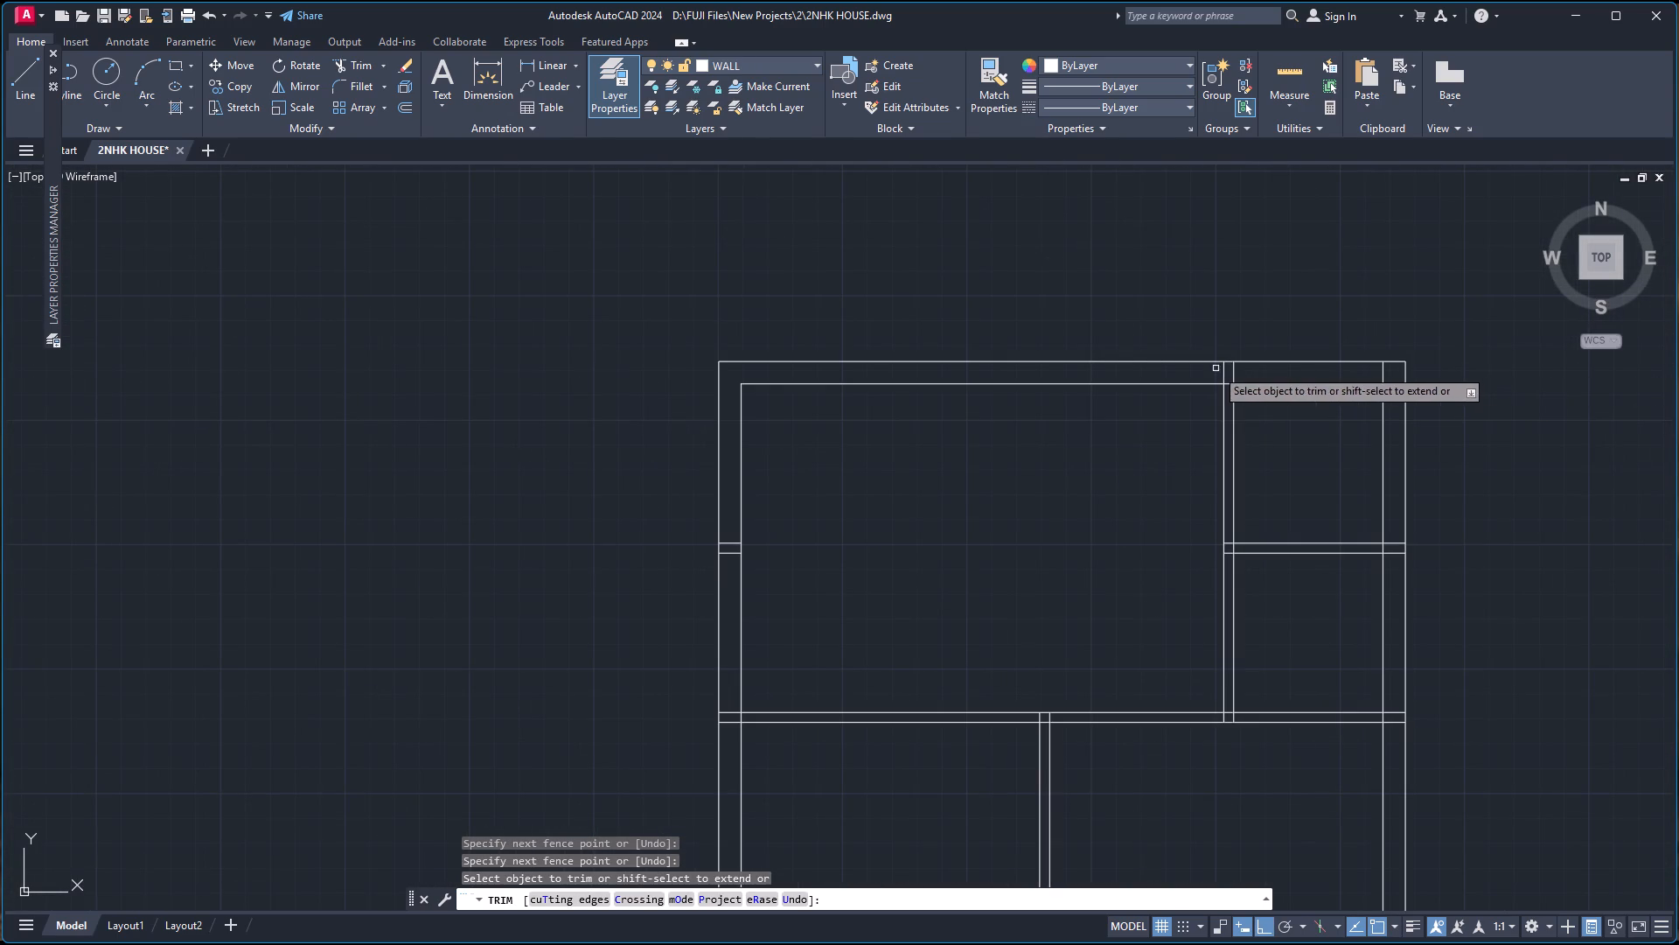
click(1214, 369)
click(1259, 377)
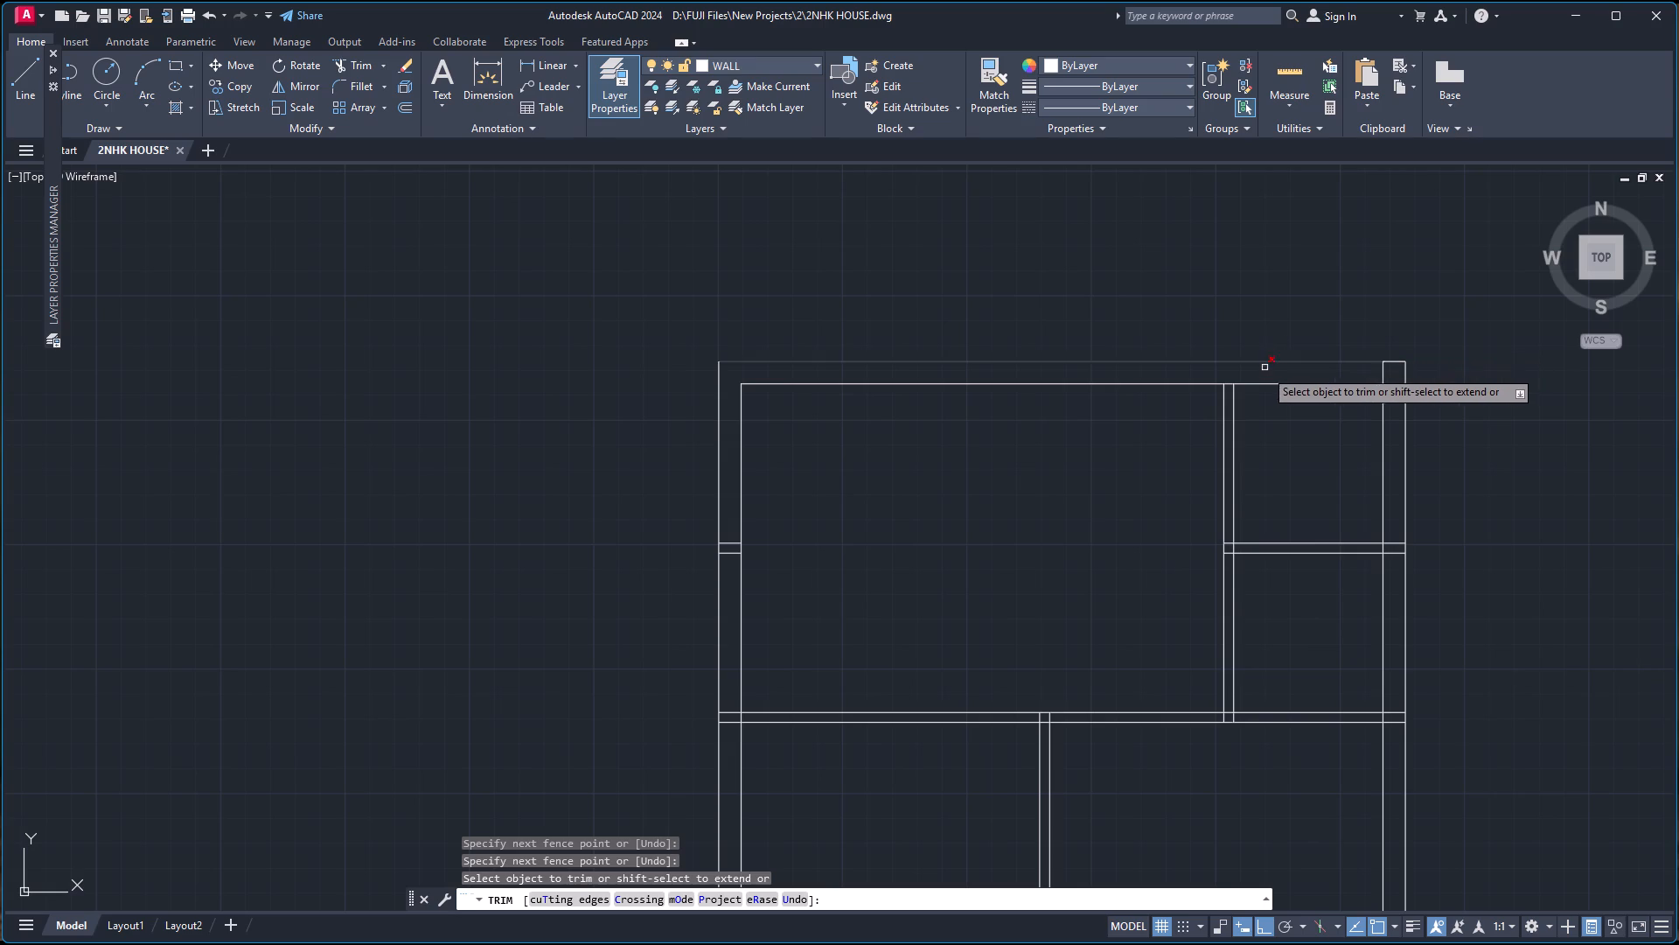
scroll(1260, 375, up, 3)
click(1118, 402)
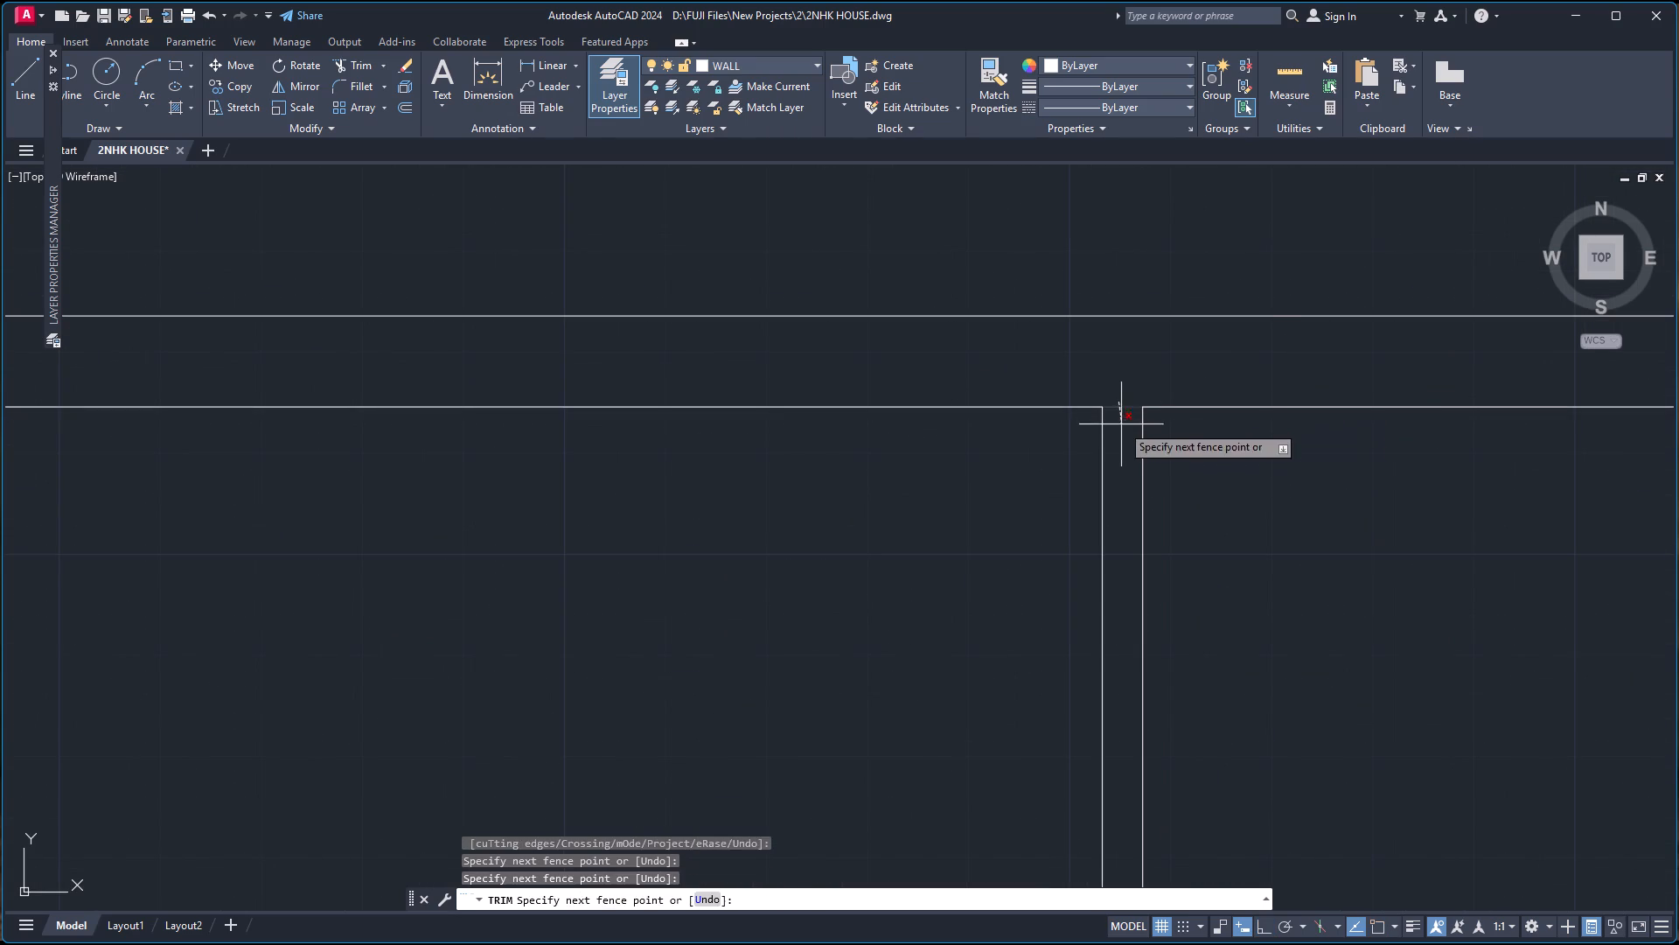
click(1121, 424)
Trim the overlapping inner wall lines at the plan's top-right outer corner.
scroll(1216, 390, down, 4)
scroll(1329, 408, up, 3)
drag(1306, 361, 1314, 361)
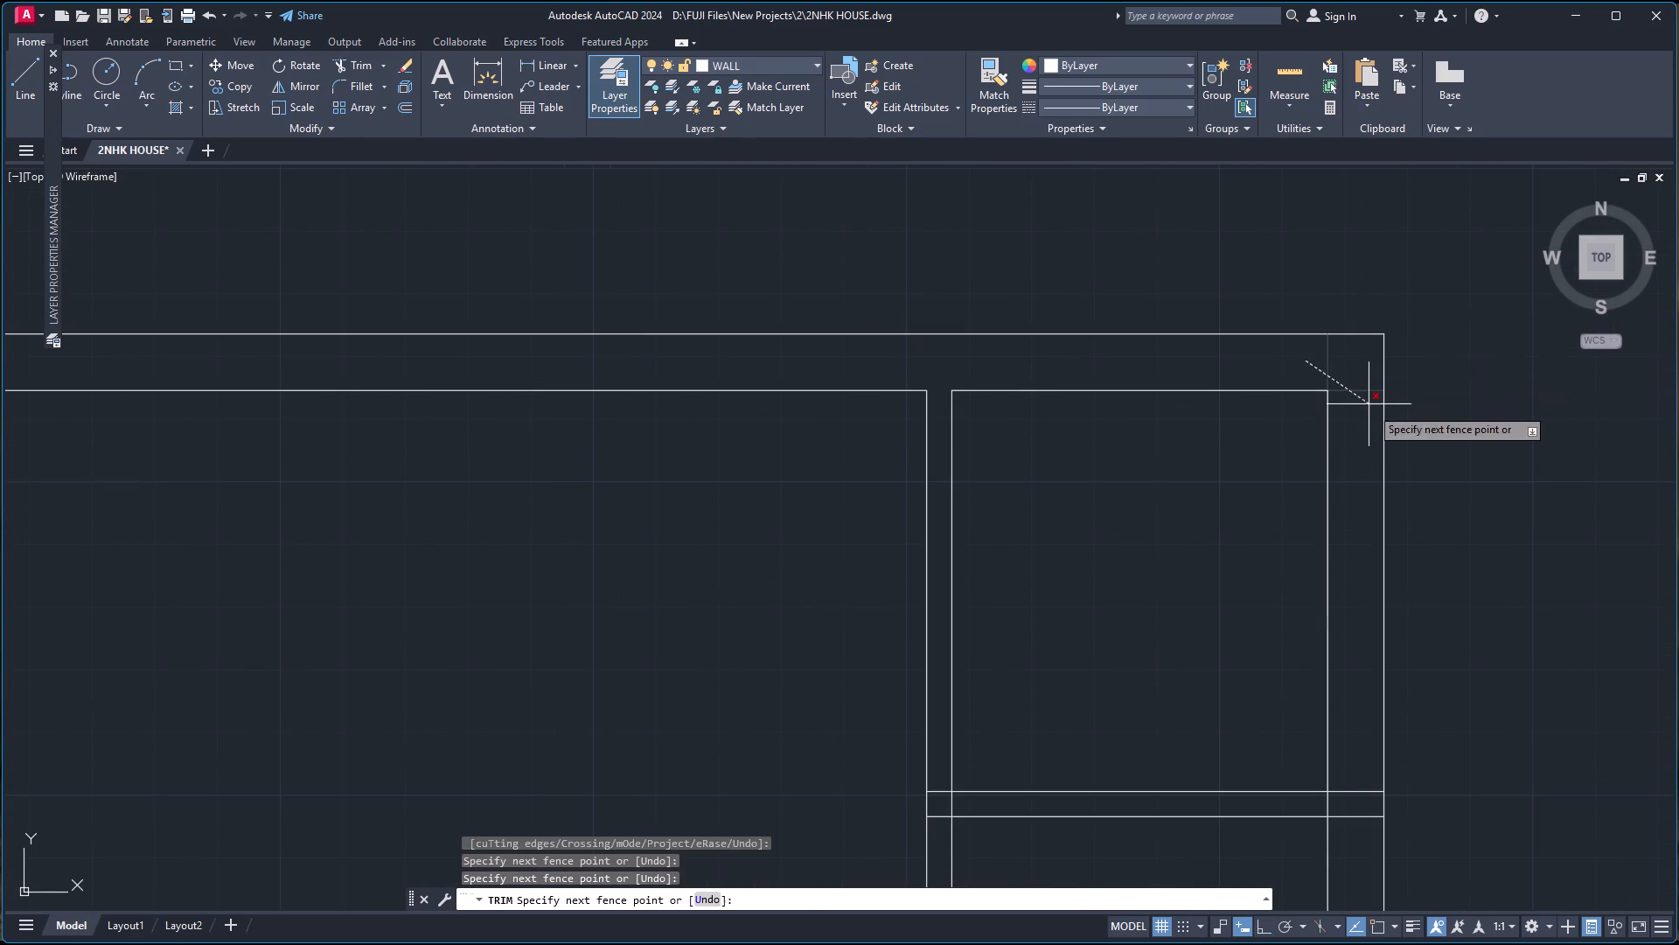
click(1373, 411)
Clean the first horizontal wall's junction with the right outer wall by trimming its ends and the outer wall's inner line between them.
scroll(1363, 505, down, 4)
scroll(1361, 637, up, 4)
scroll(1344, 300, down, 2)
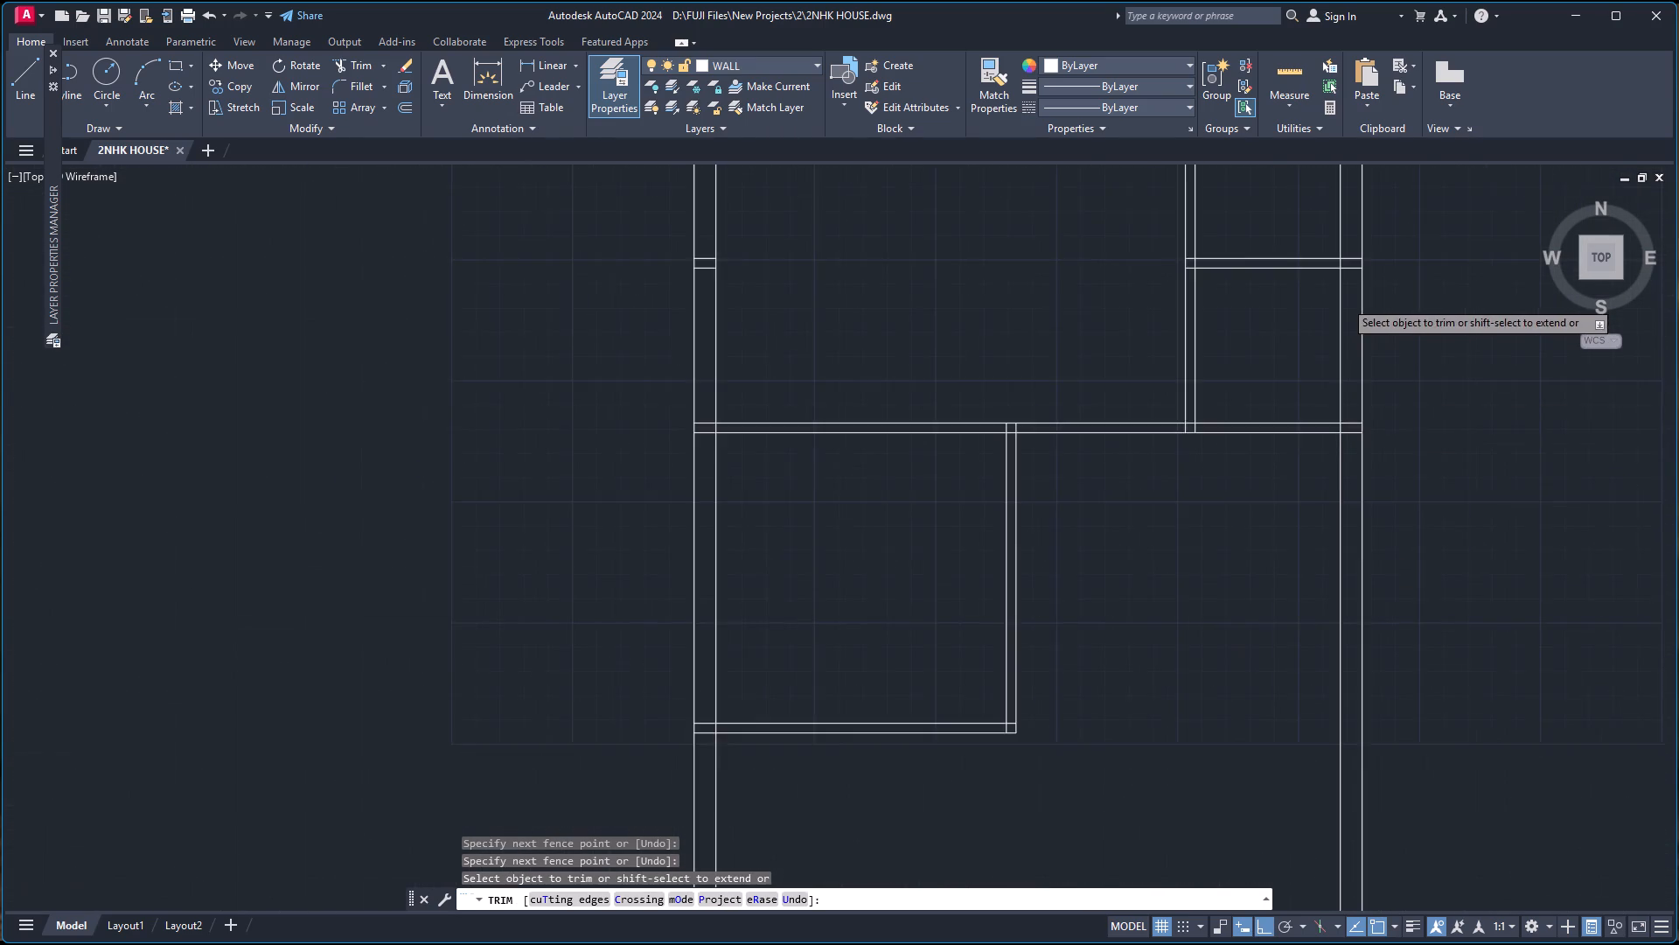
scroll(1351, 275, up, 2)
click(1351, 220)
click(1355, 290)
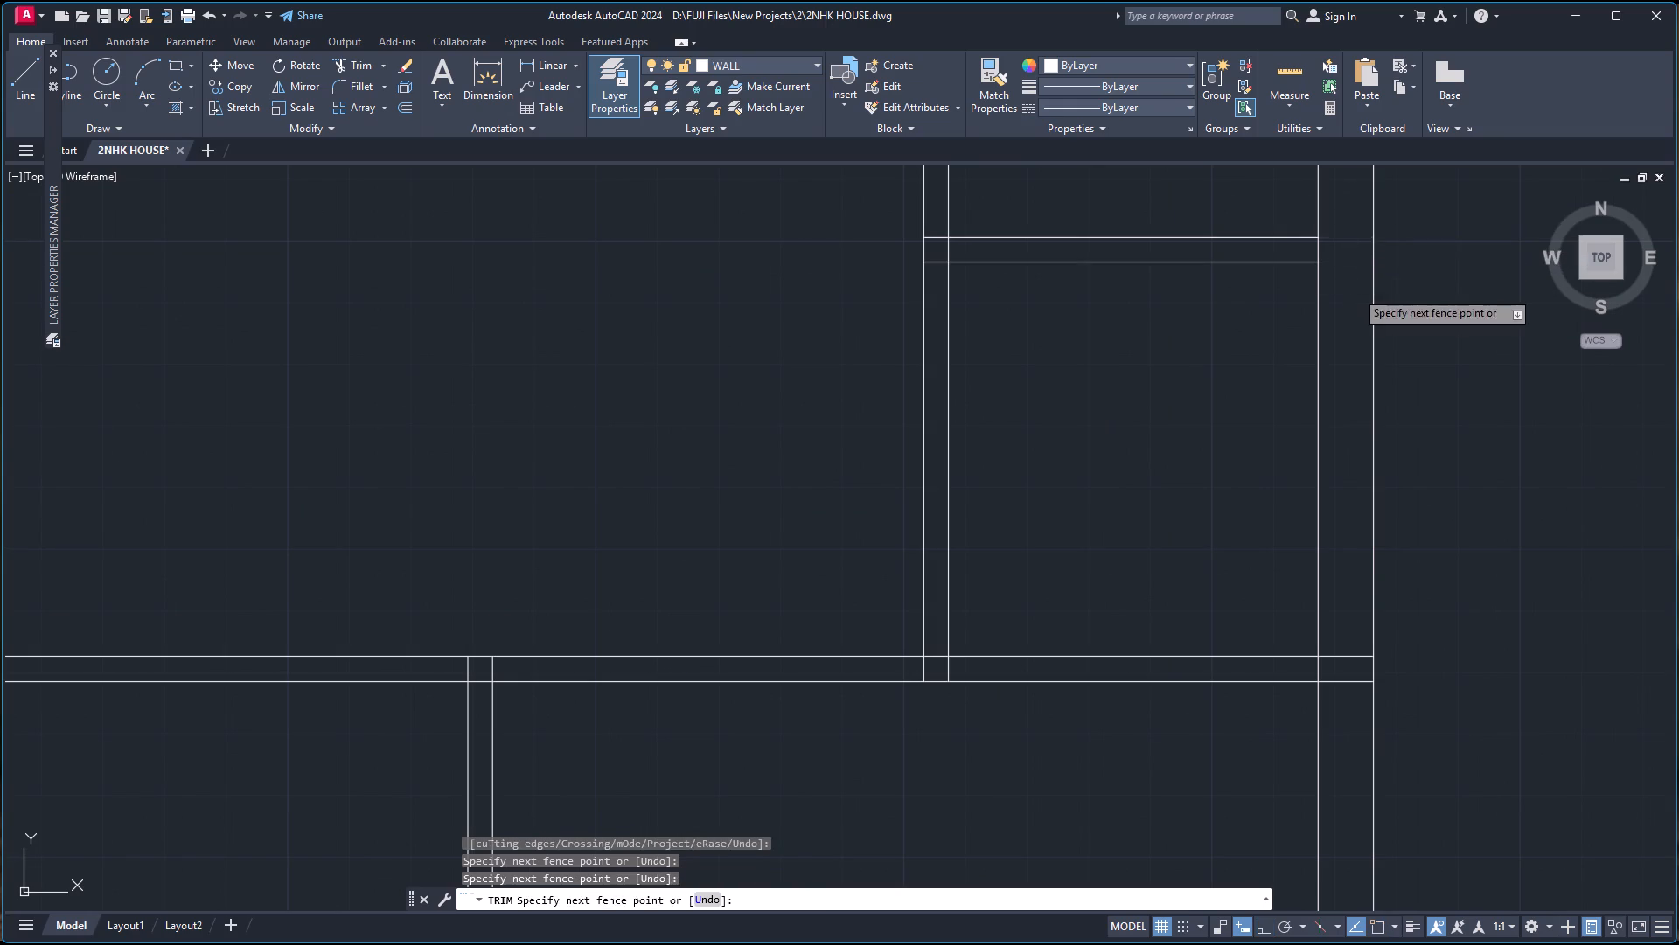
click(1305, 247)
click(1328, 250)
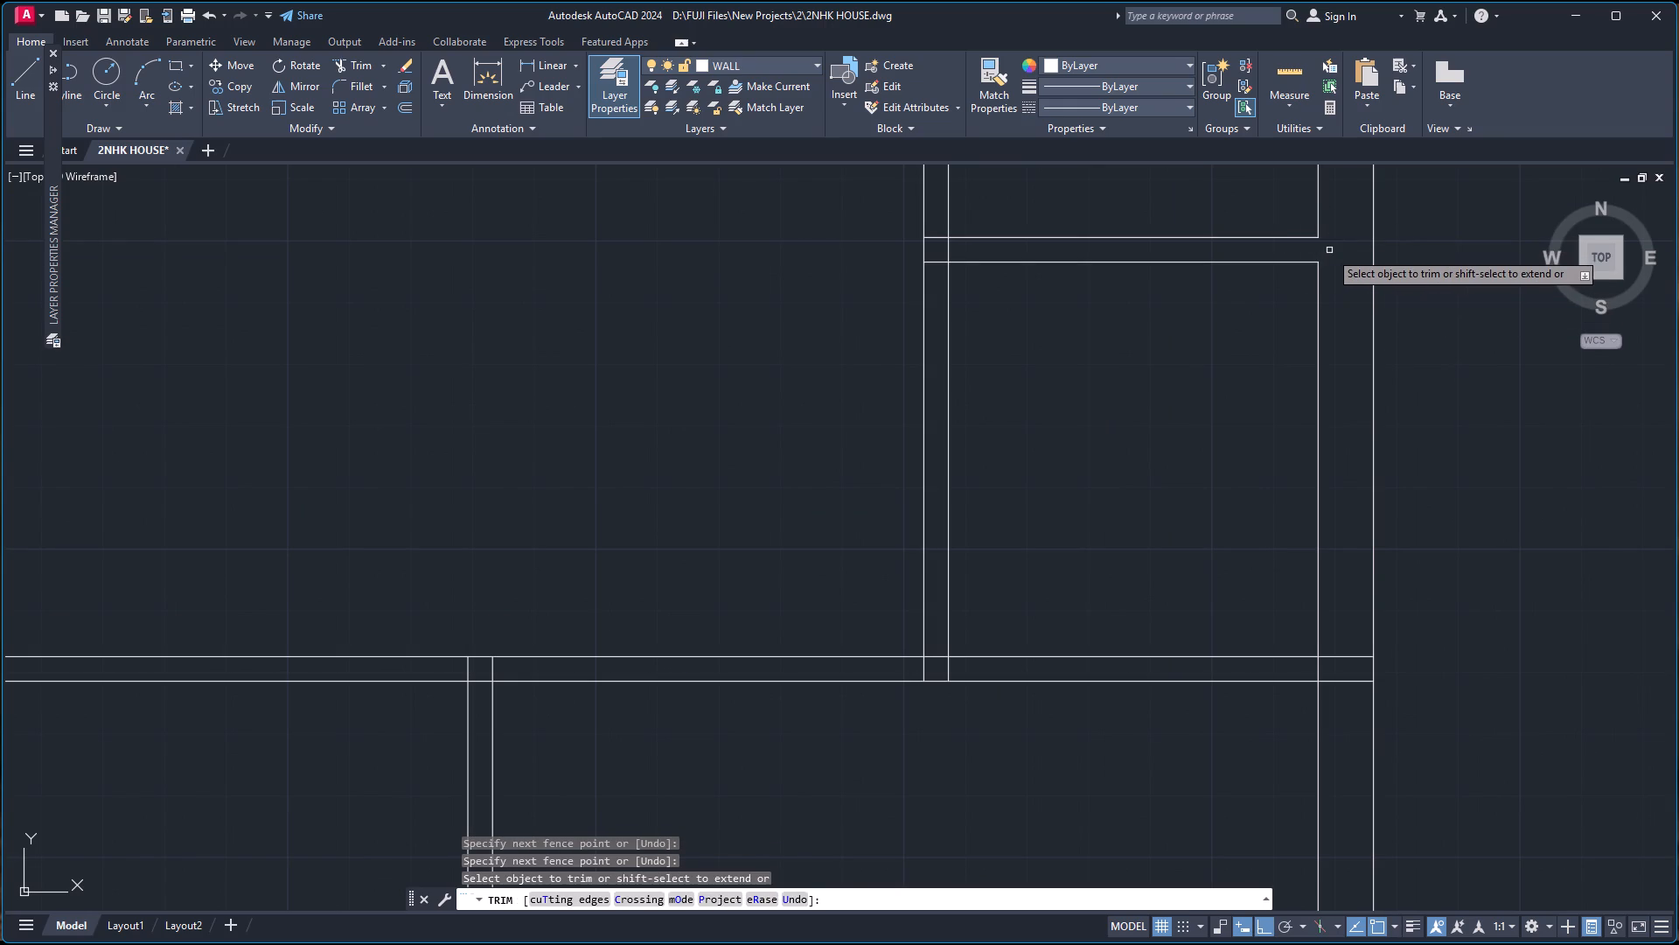
Trim the first vertical interior wall's right line across the first horizontal wall, and the horizontal wall's lower line inside the vertical wall.
click(938, 249)
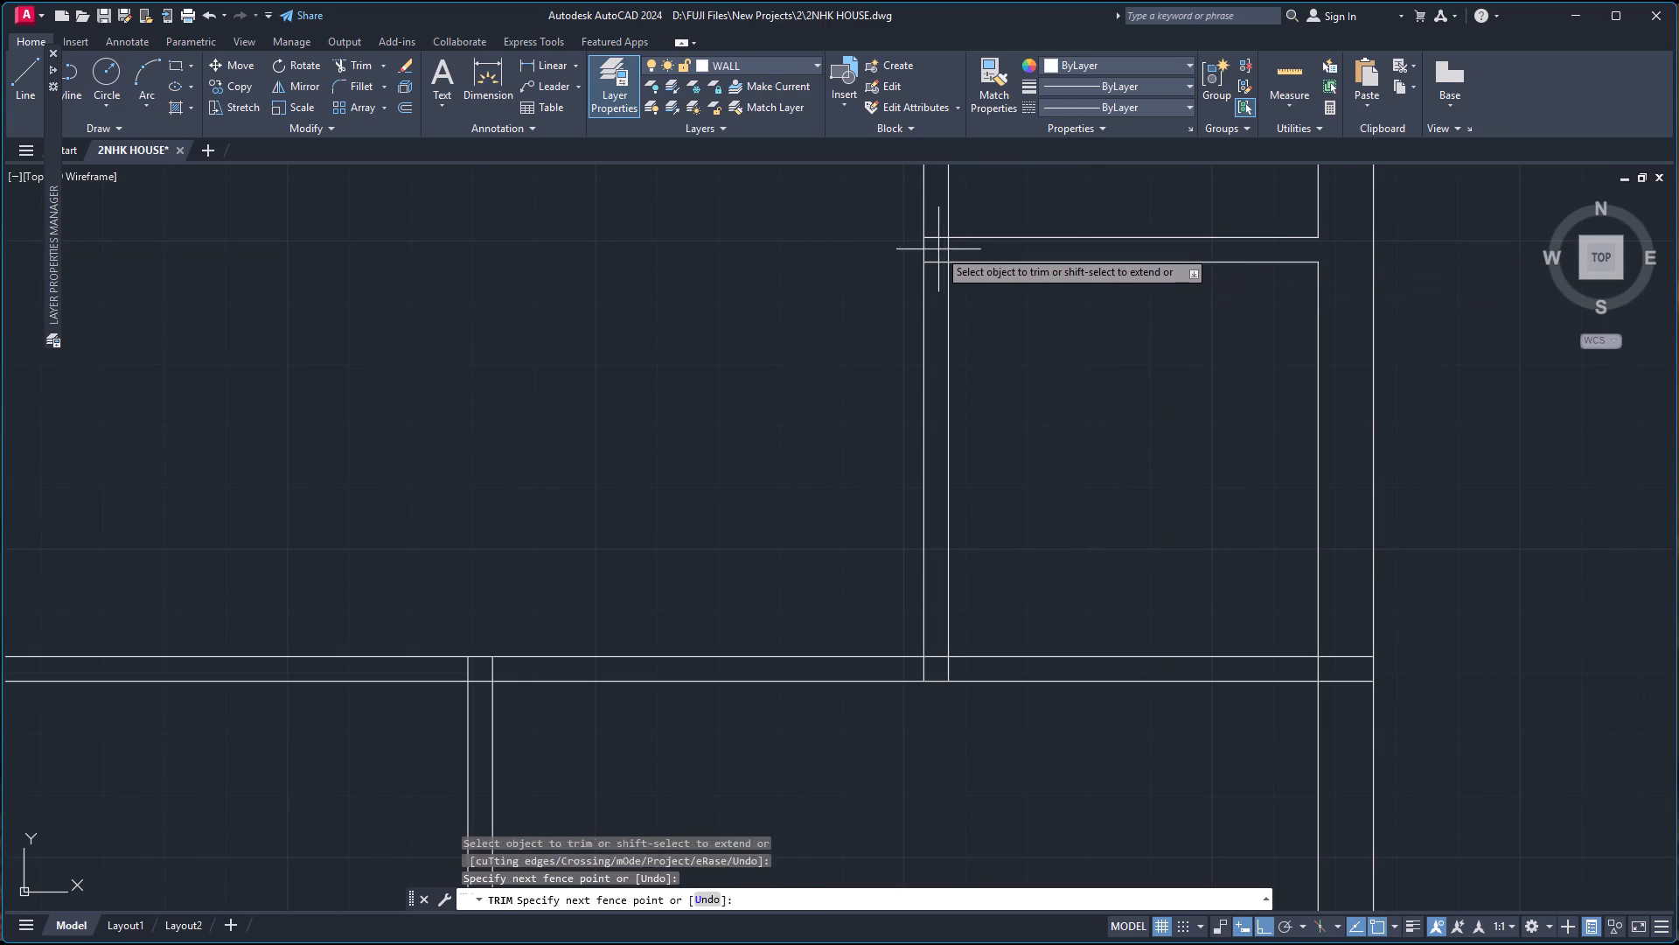
click(965, 246)
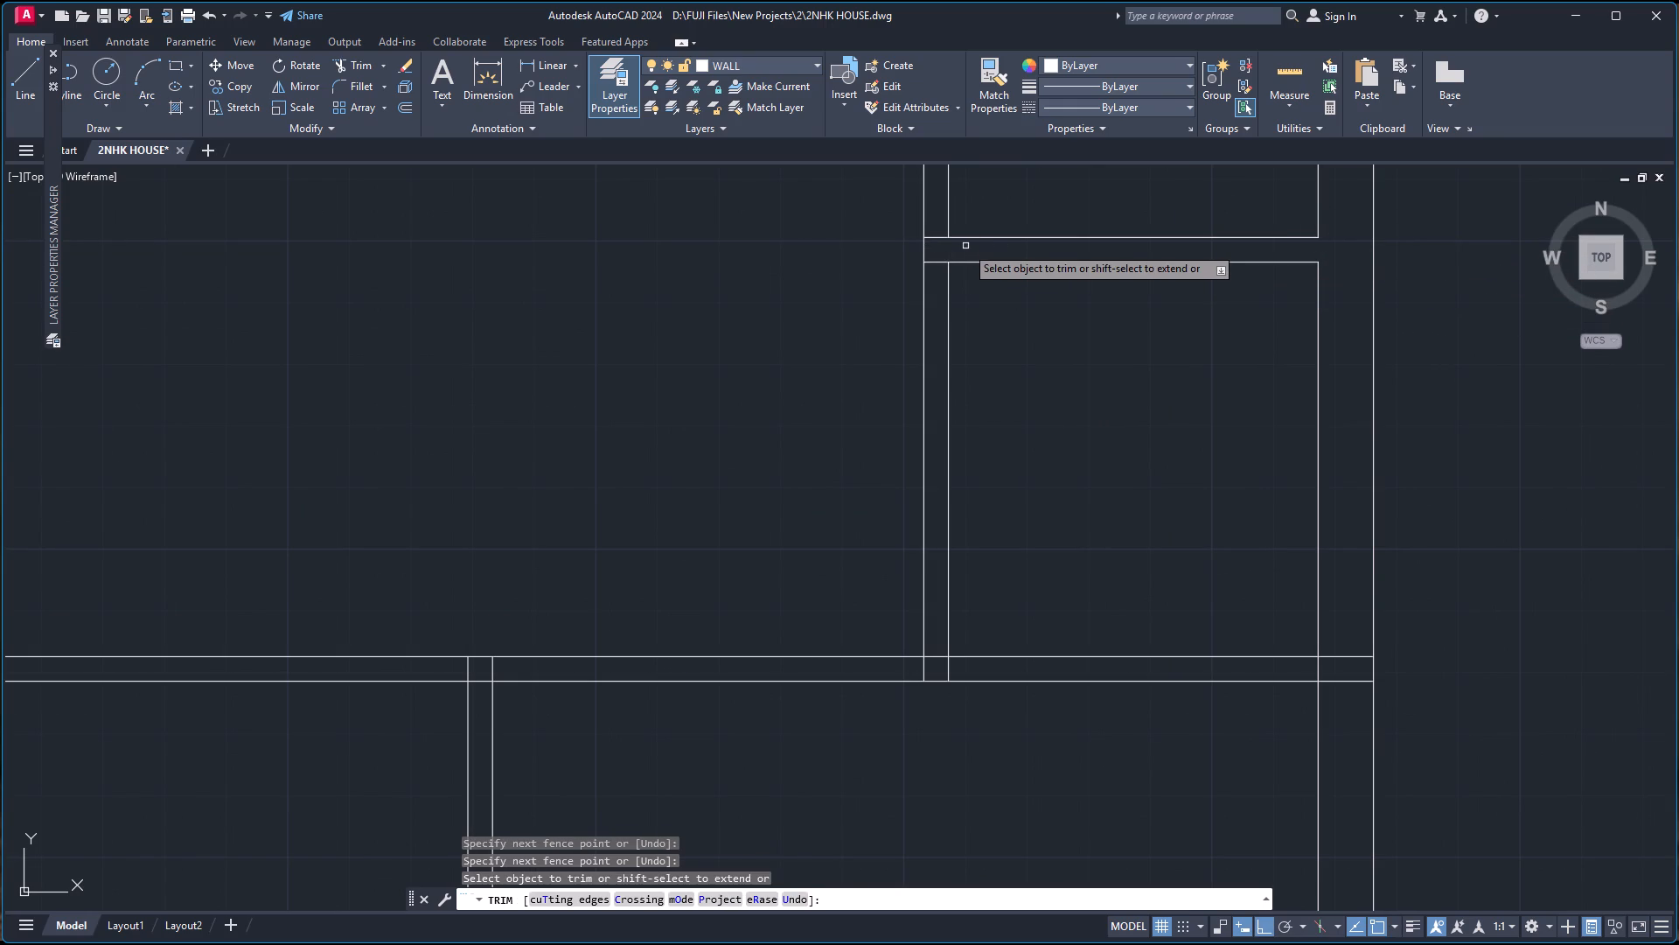
click(939, 248)
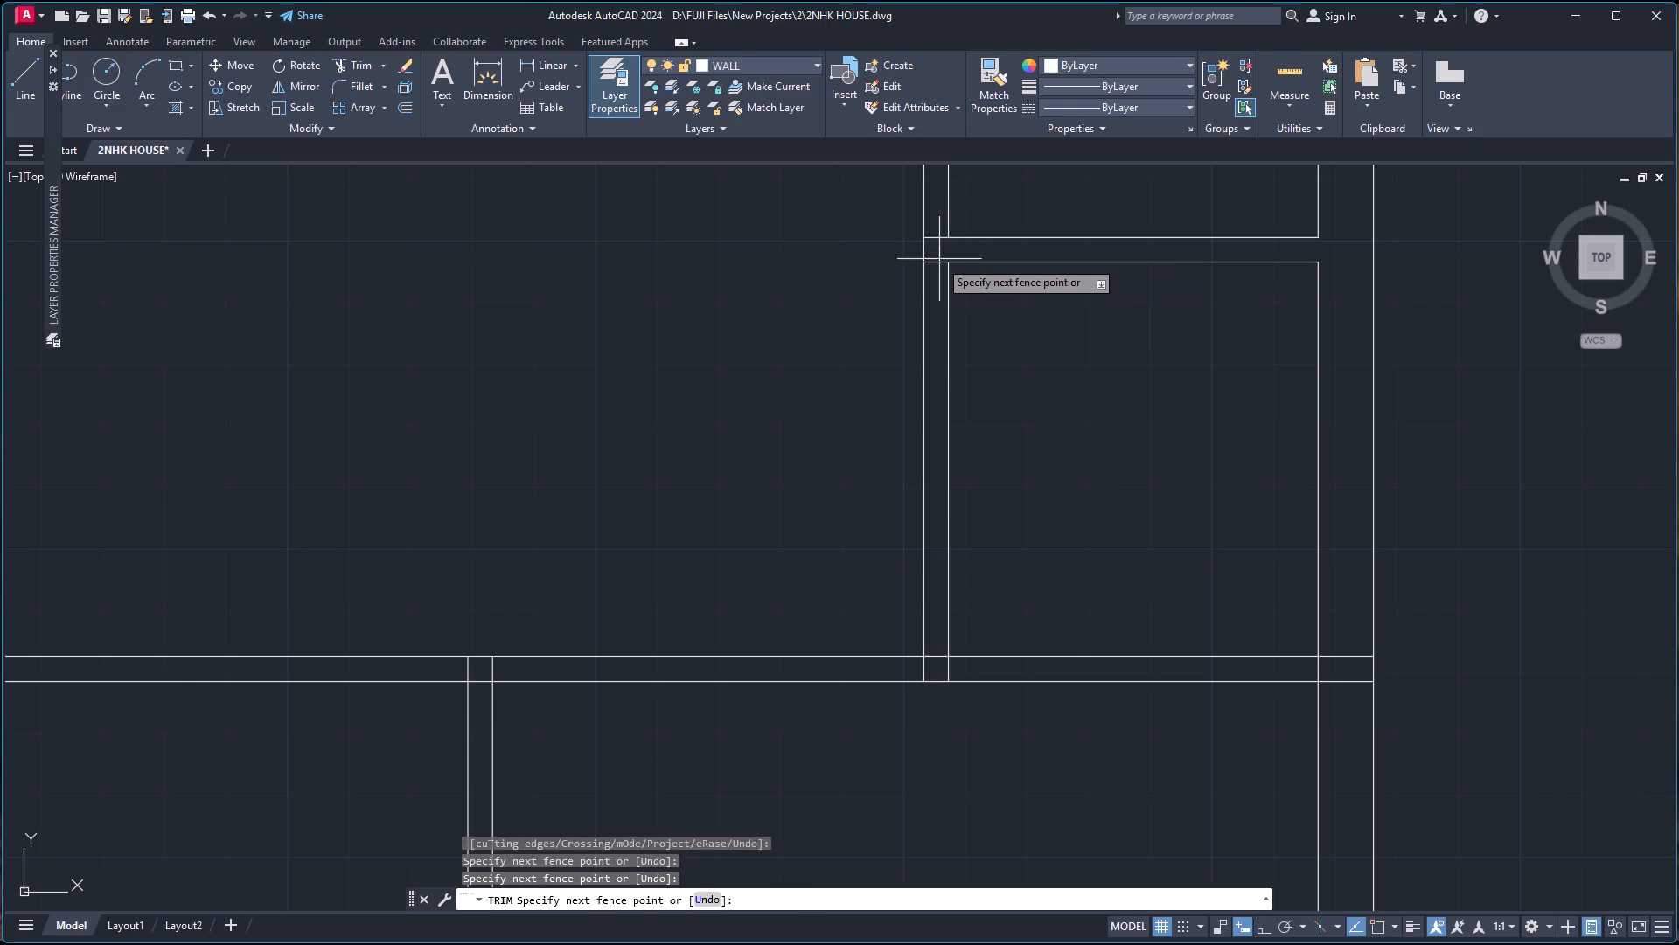
click(943, 284)
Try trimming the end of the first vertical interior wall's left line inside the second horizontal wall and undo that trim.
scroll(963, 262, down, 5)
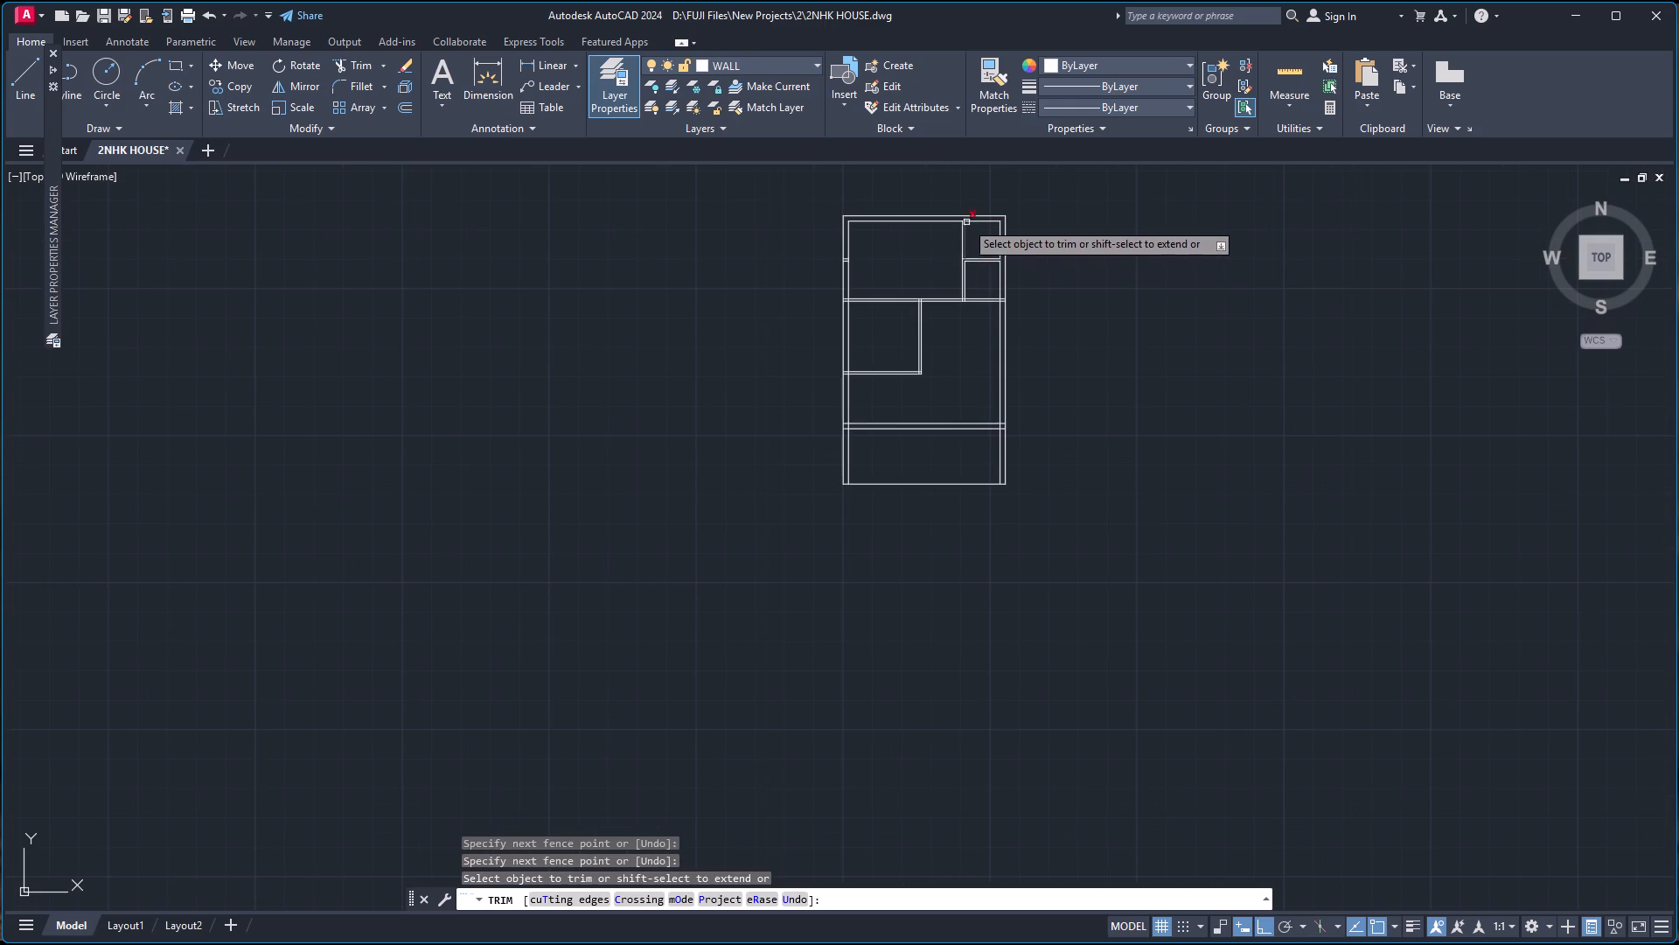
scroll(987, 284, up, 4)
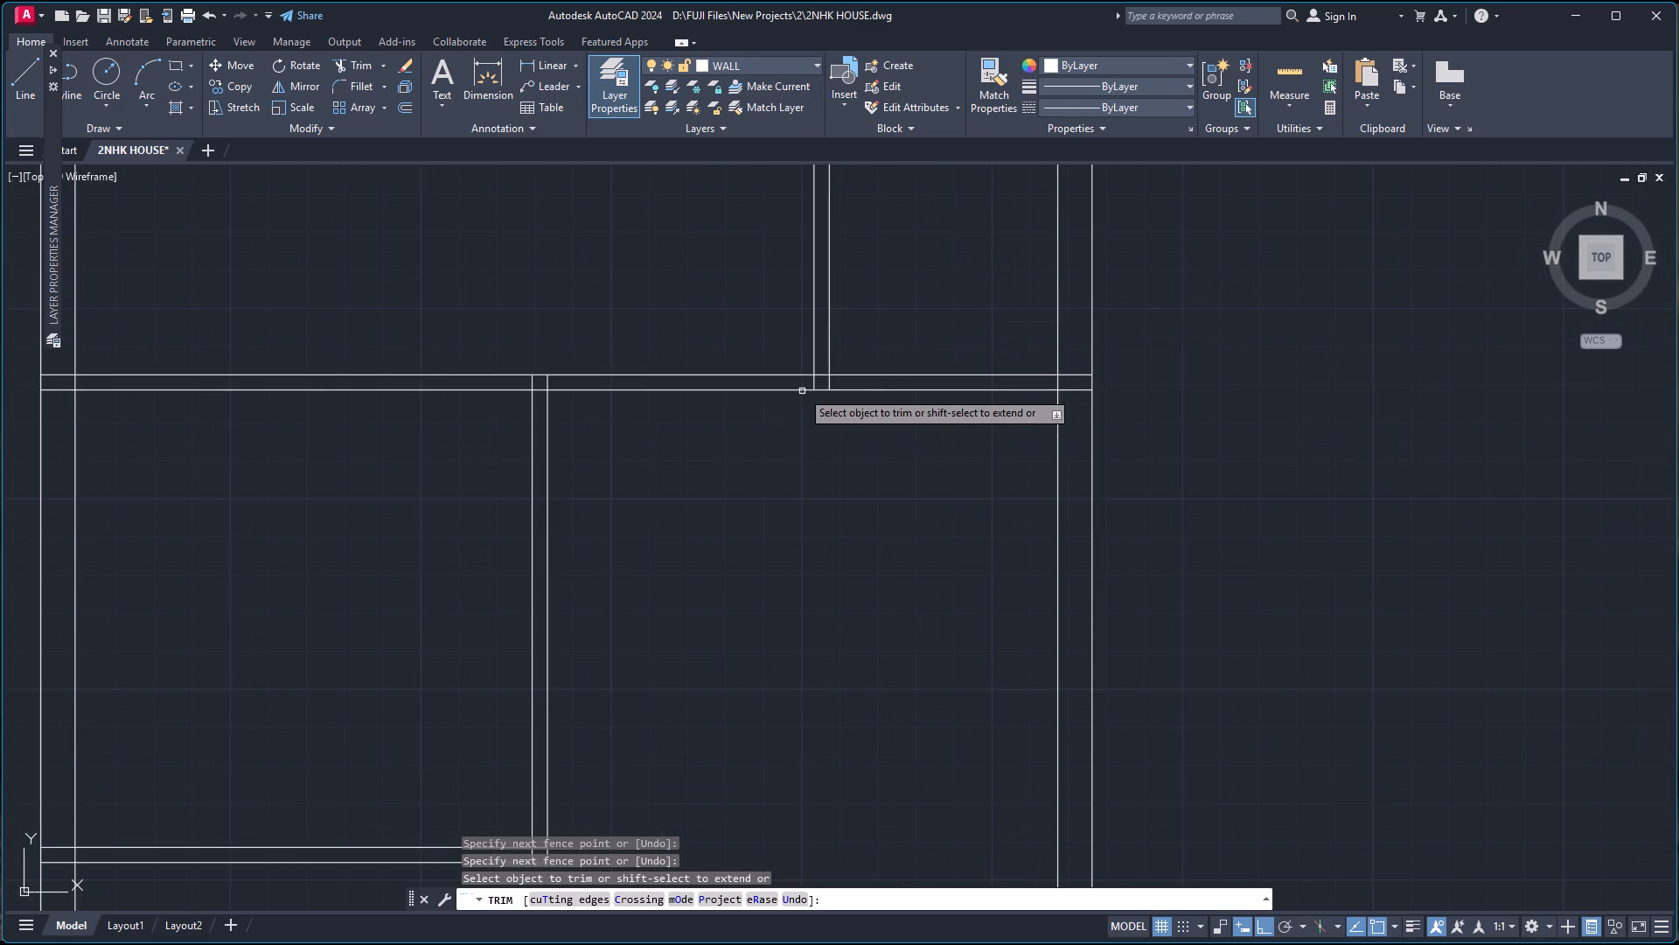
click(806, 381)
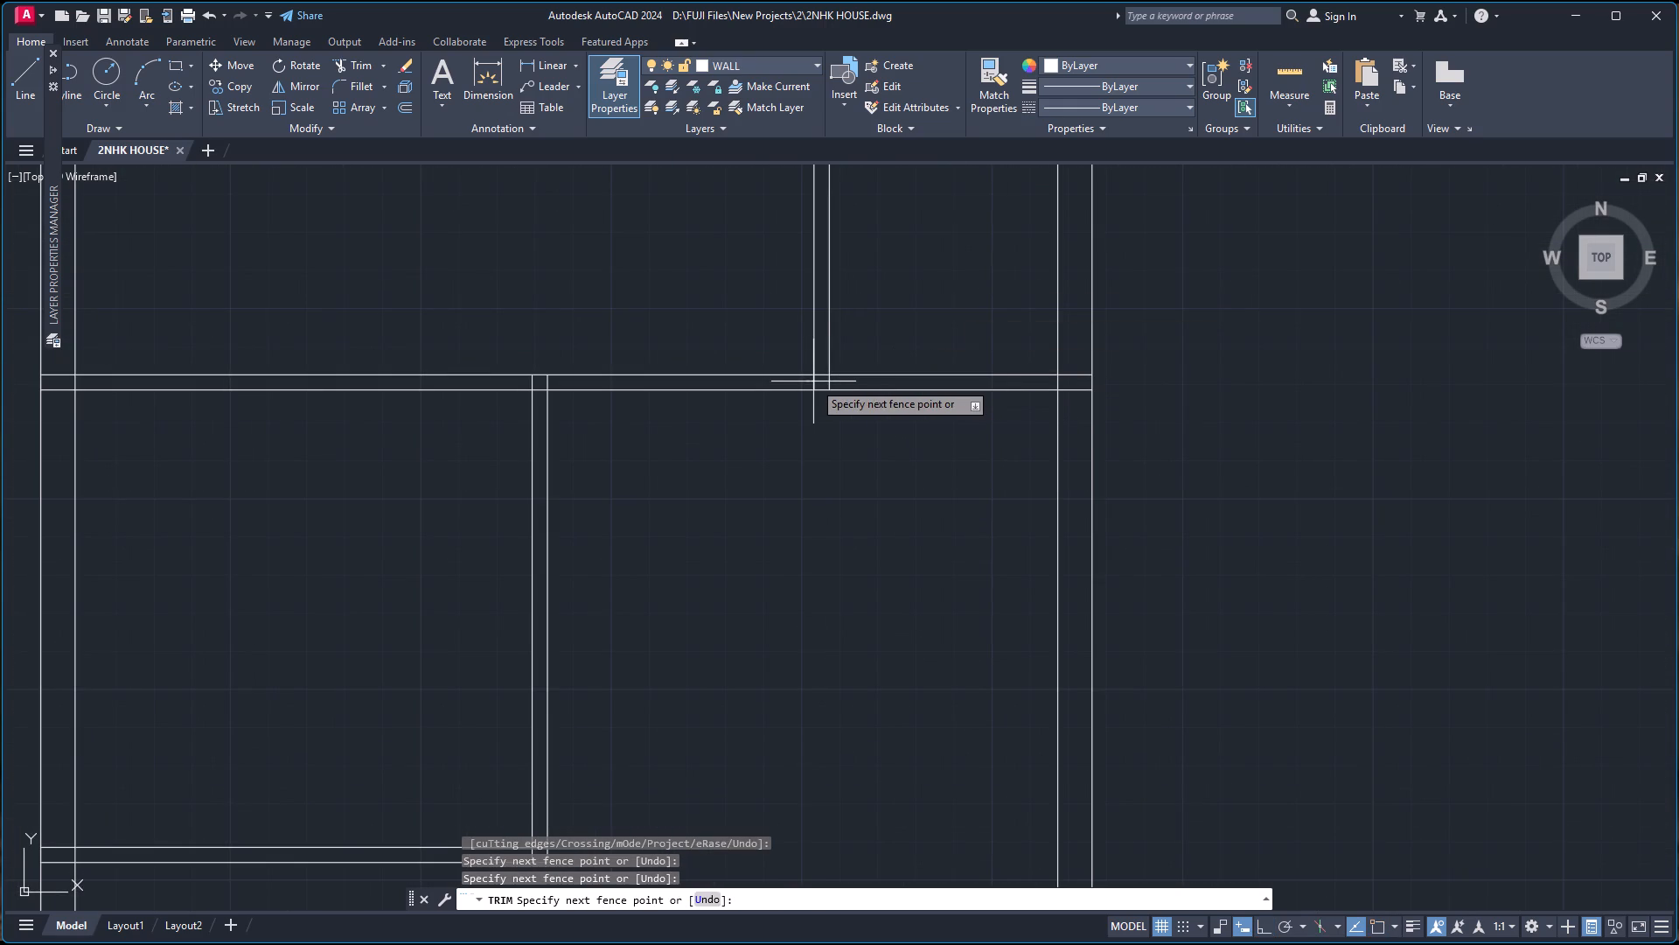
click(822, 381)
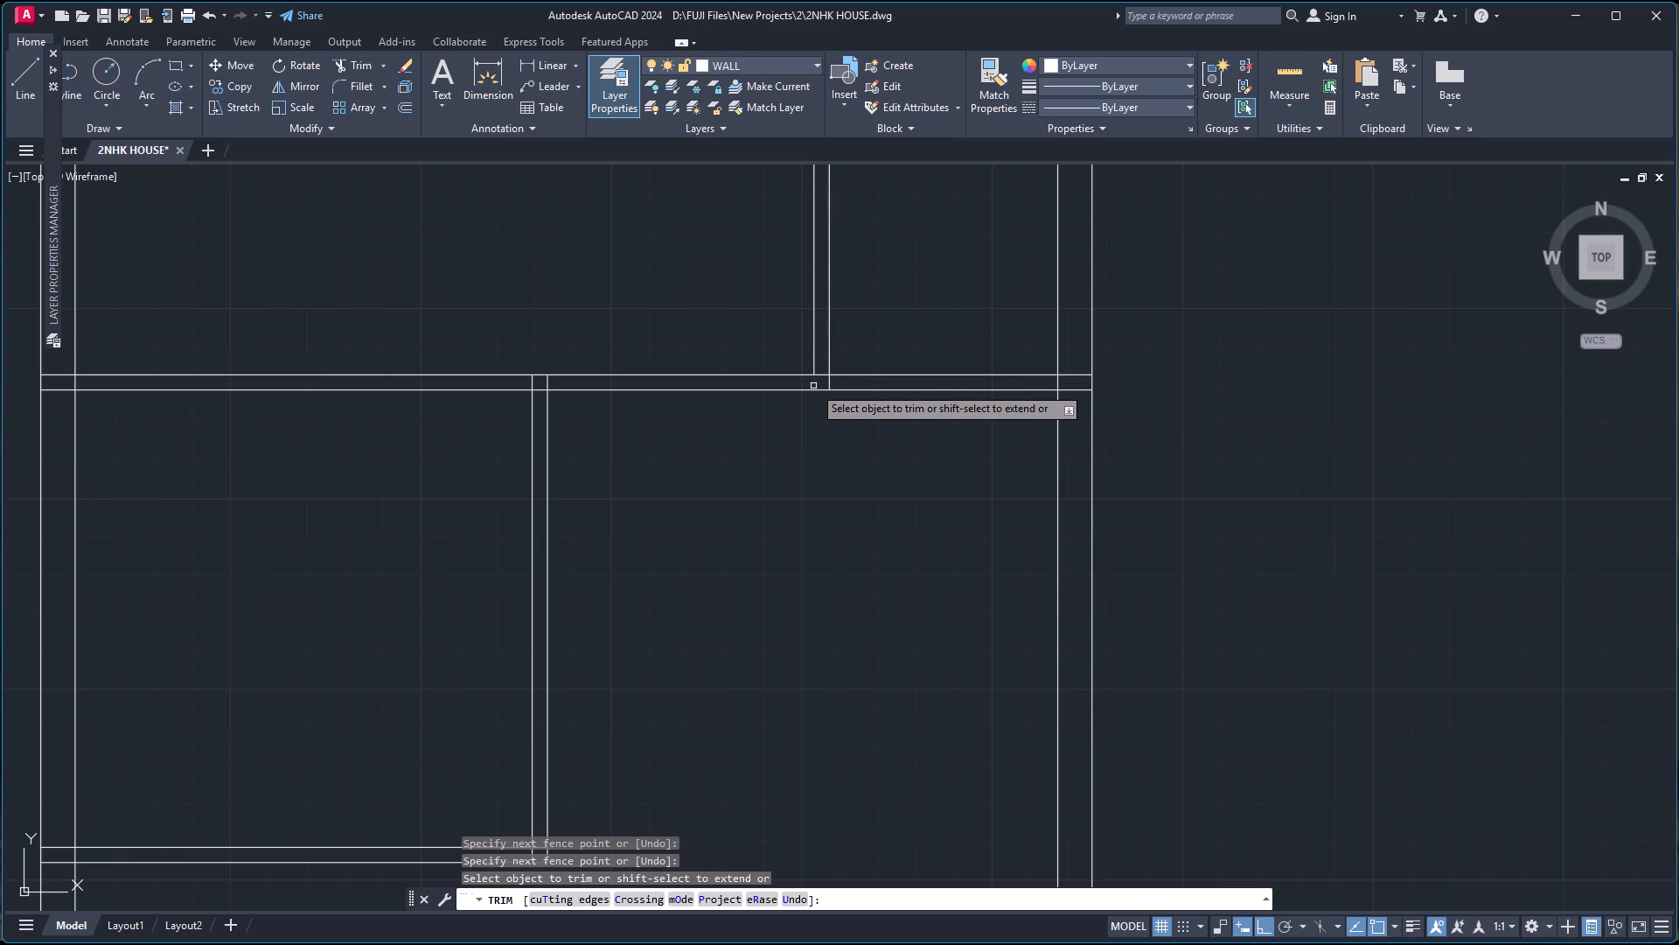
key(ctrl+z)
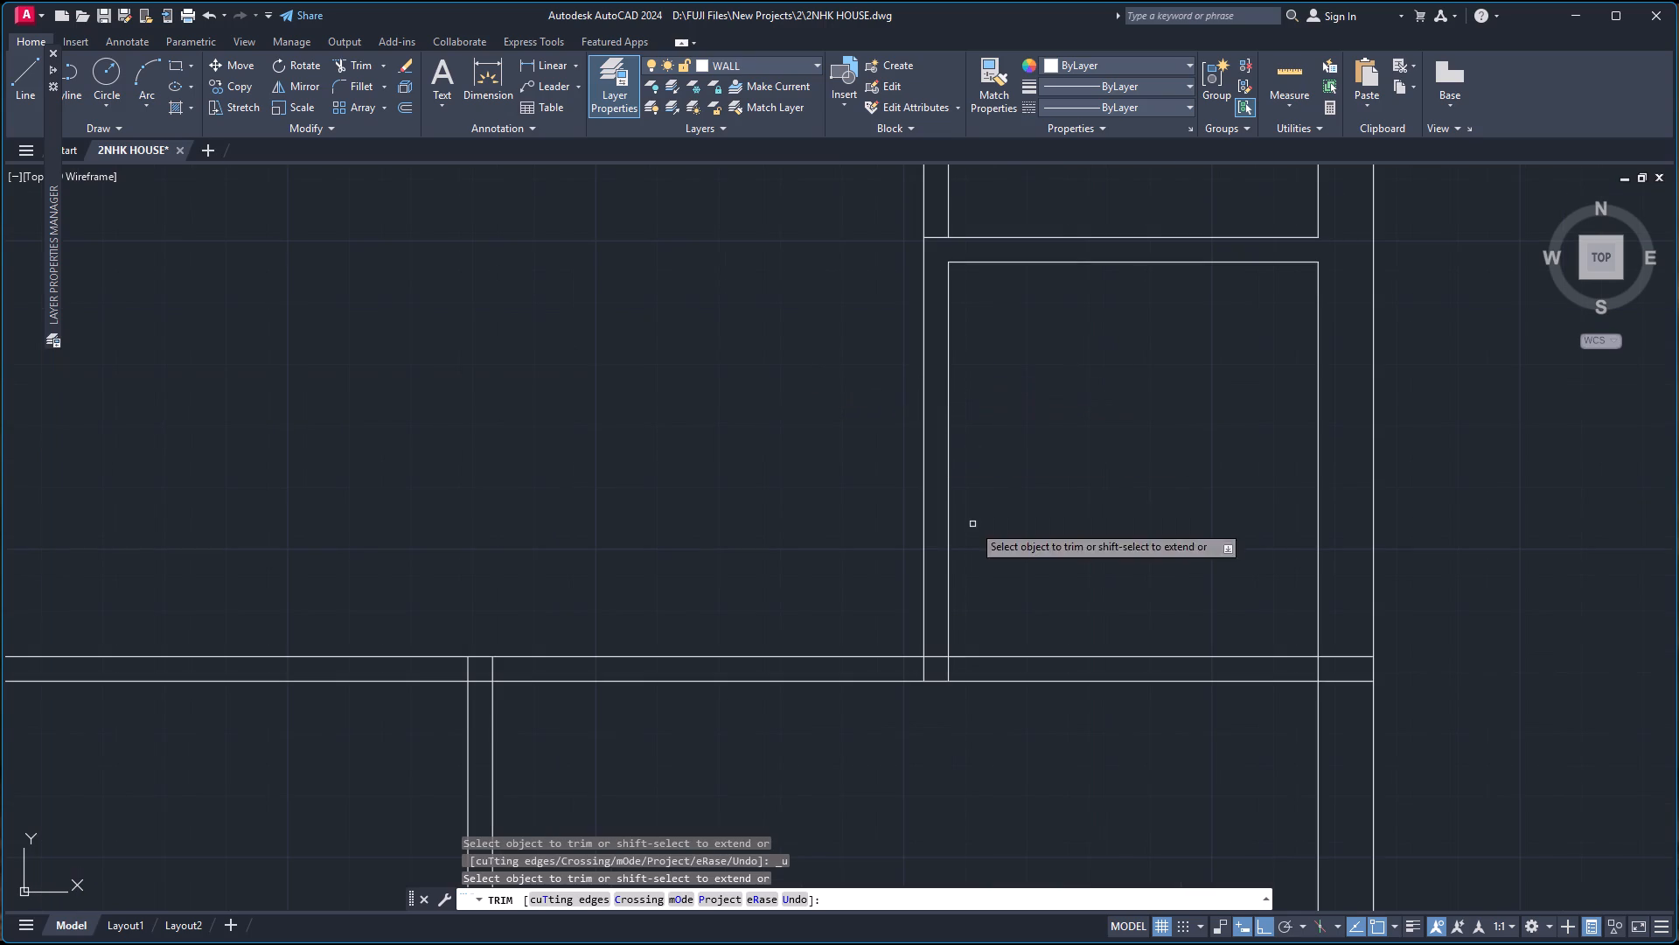
Trim the second horizontal wall's upper line between the two lines of the first vertical interior wall.
click(931, 655)
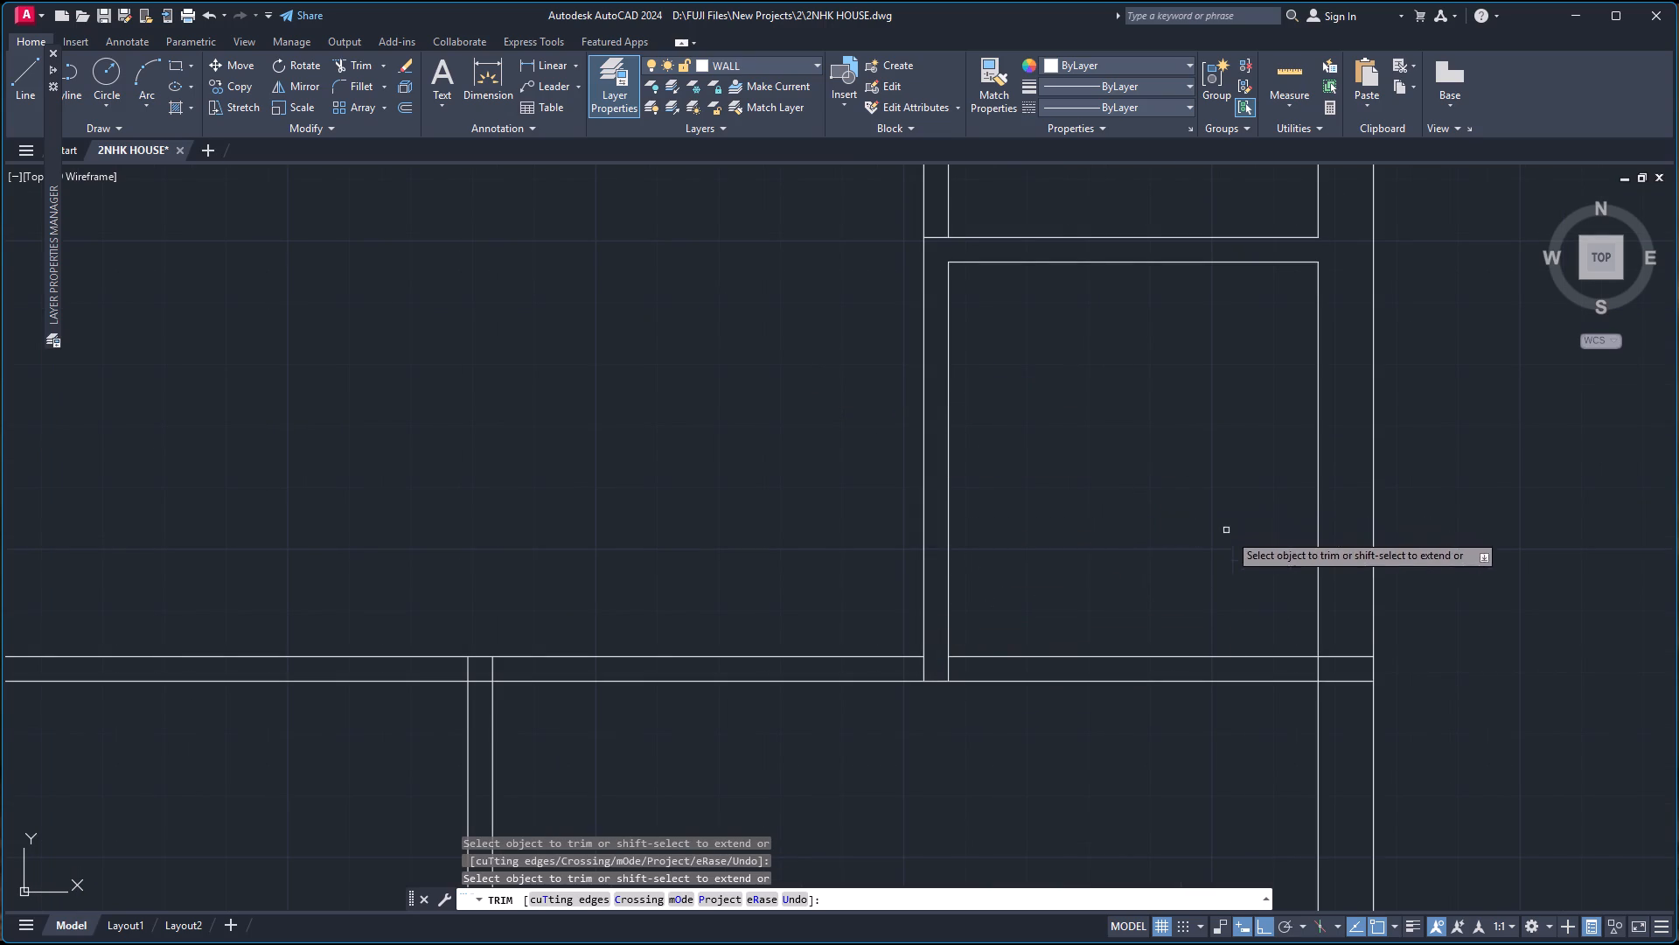
Clean the second horizontal wall's junction with the right outer wall by trimming the outer wall's inner line between them and the horizontal wall's ends.
click(1309, 672)
click(1320, 670)
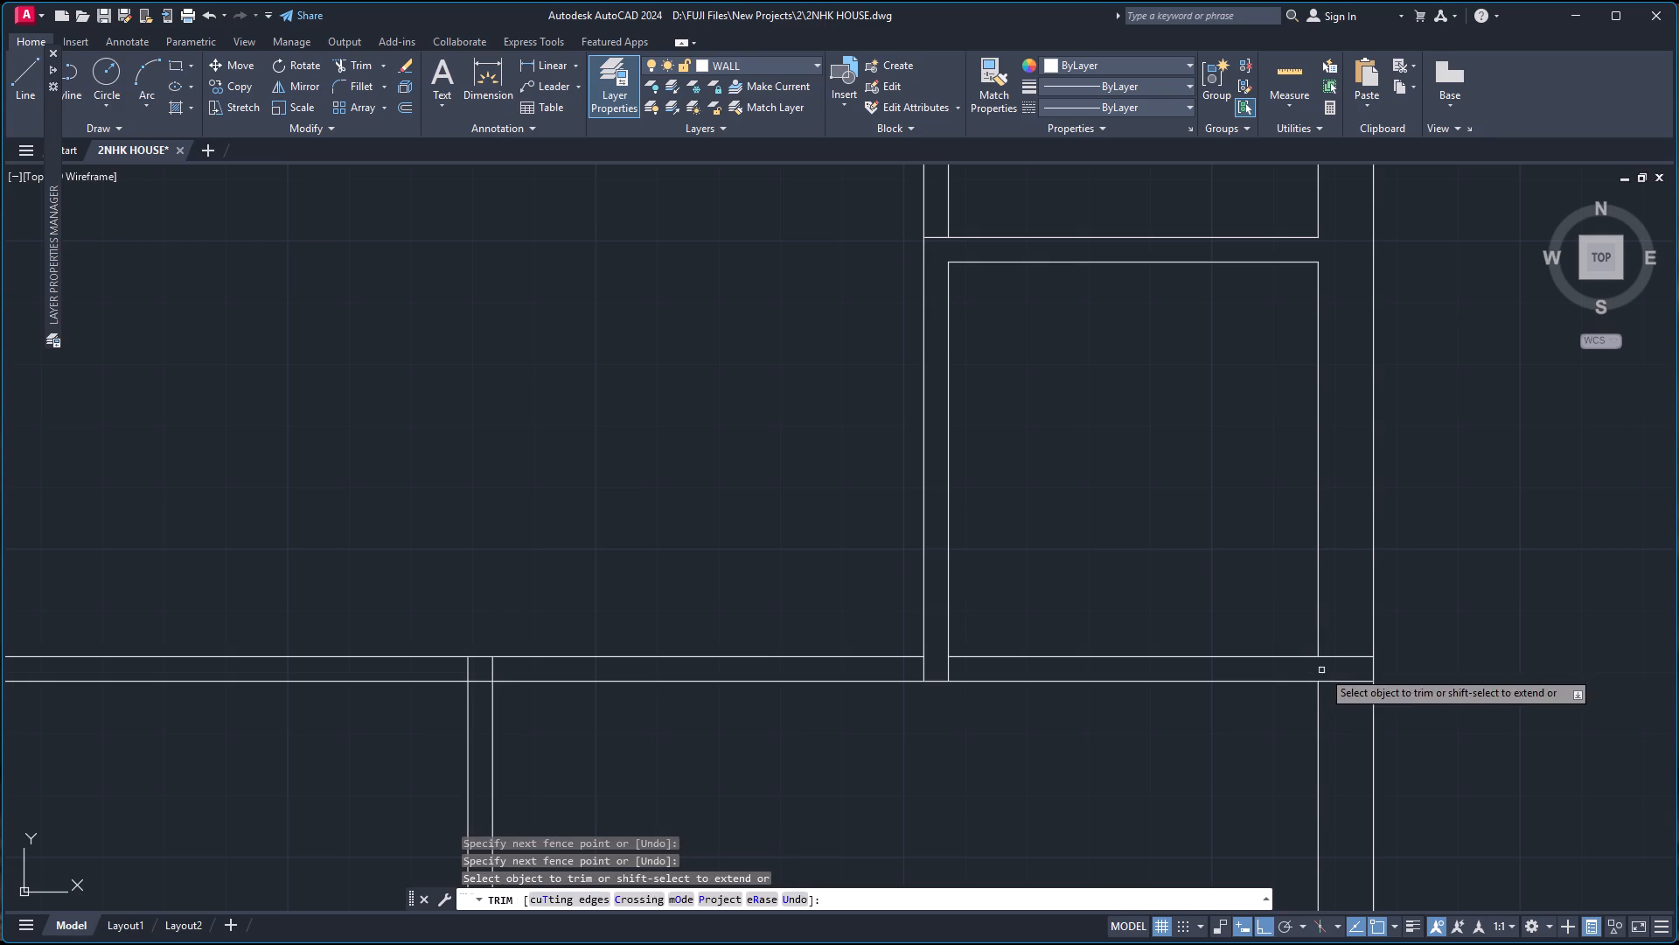
click(1348, 635)
click(1355, 710)
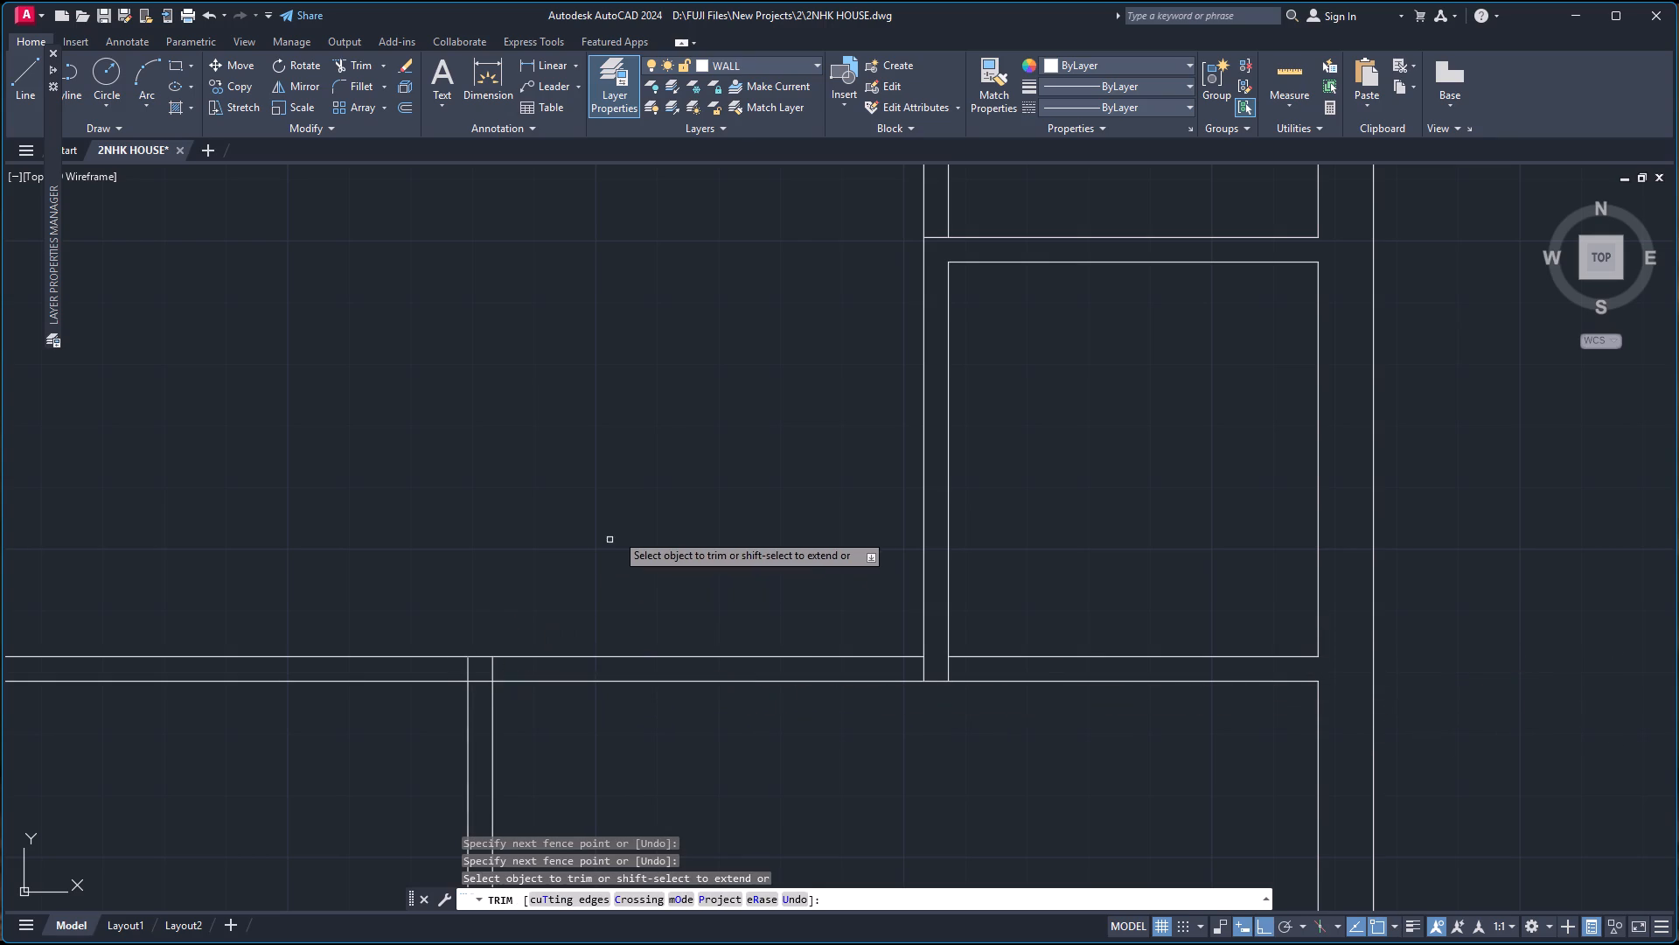
Trim the upper ends of the second vertical interior wall's two lines inside the second horizontal wall.
scroll(618, 530, down, 3)
scroll(629, 654, up, 2)
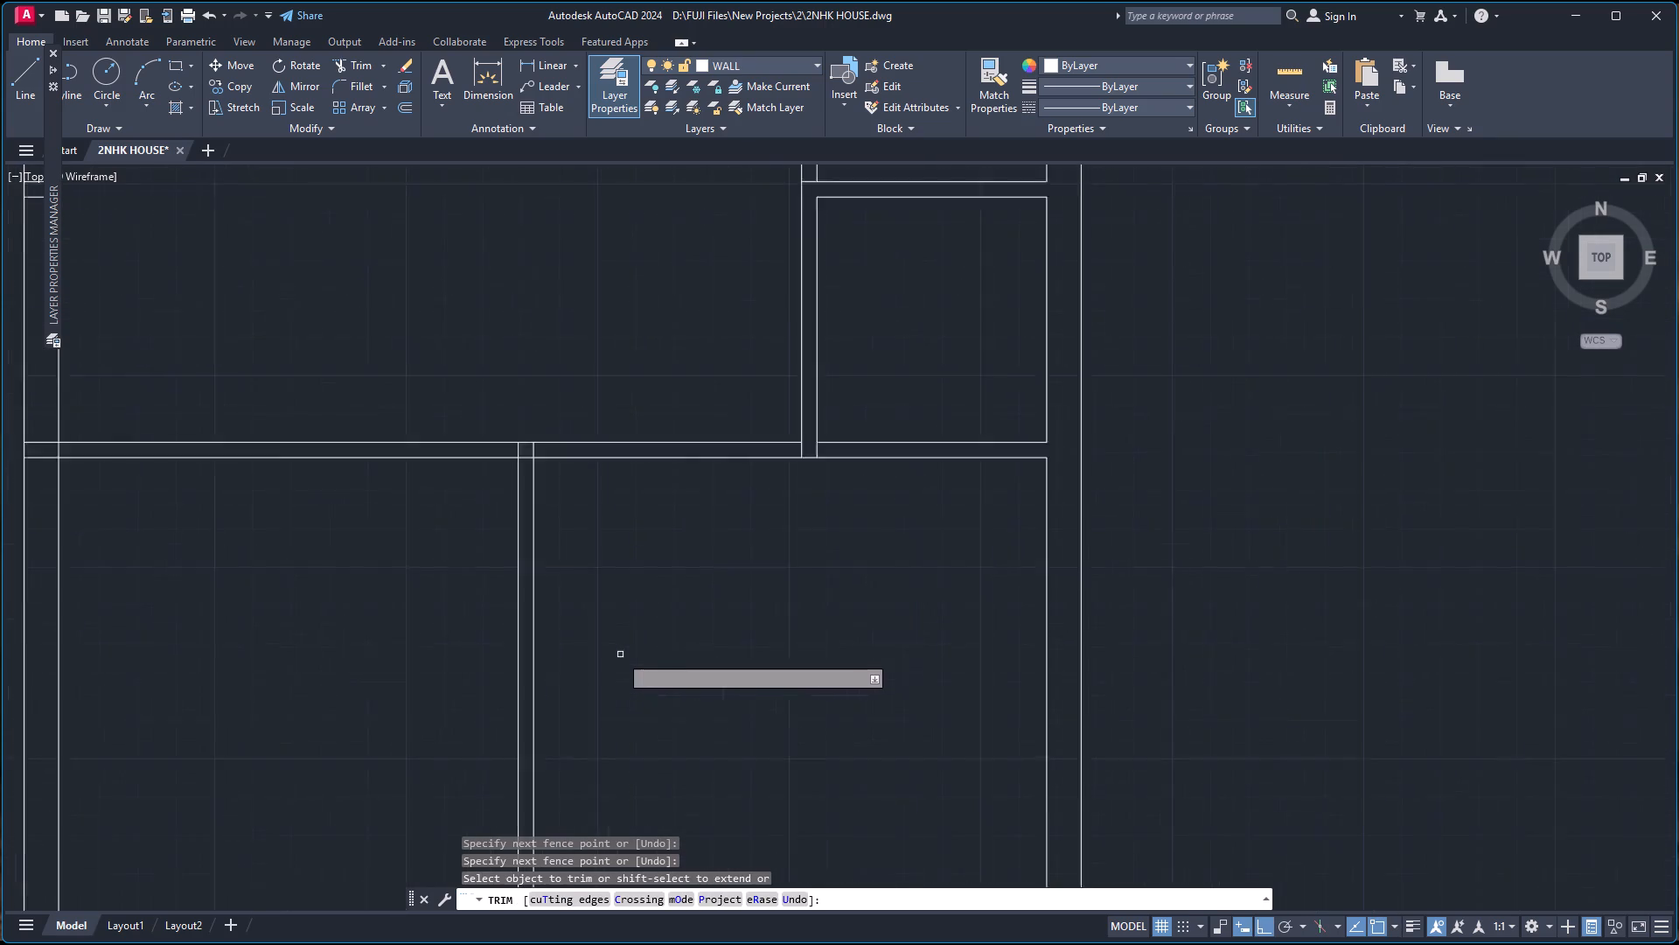
scroll(618, 654, up, 1)
click(435, 336)
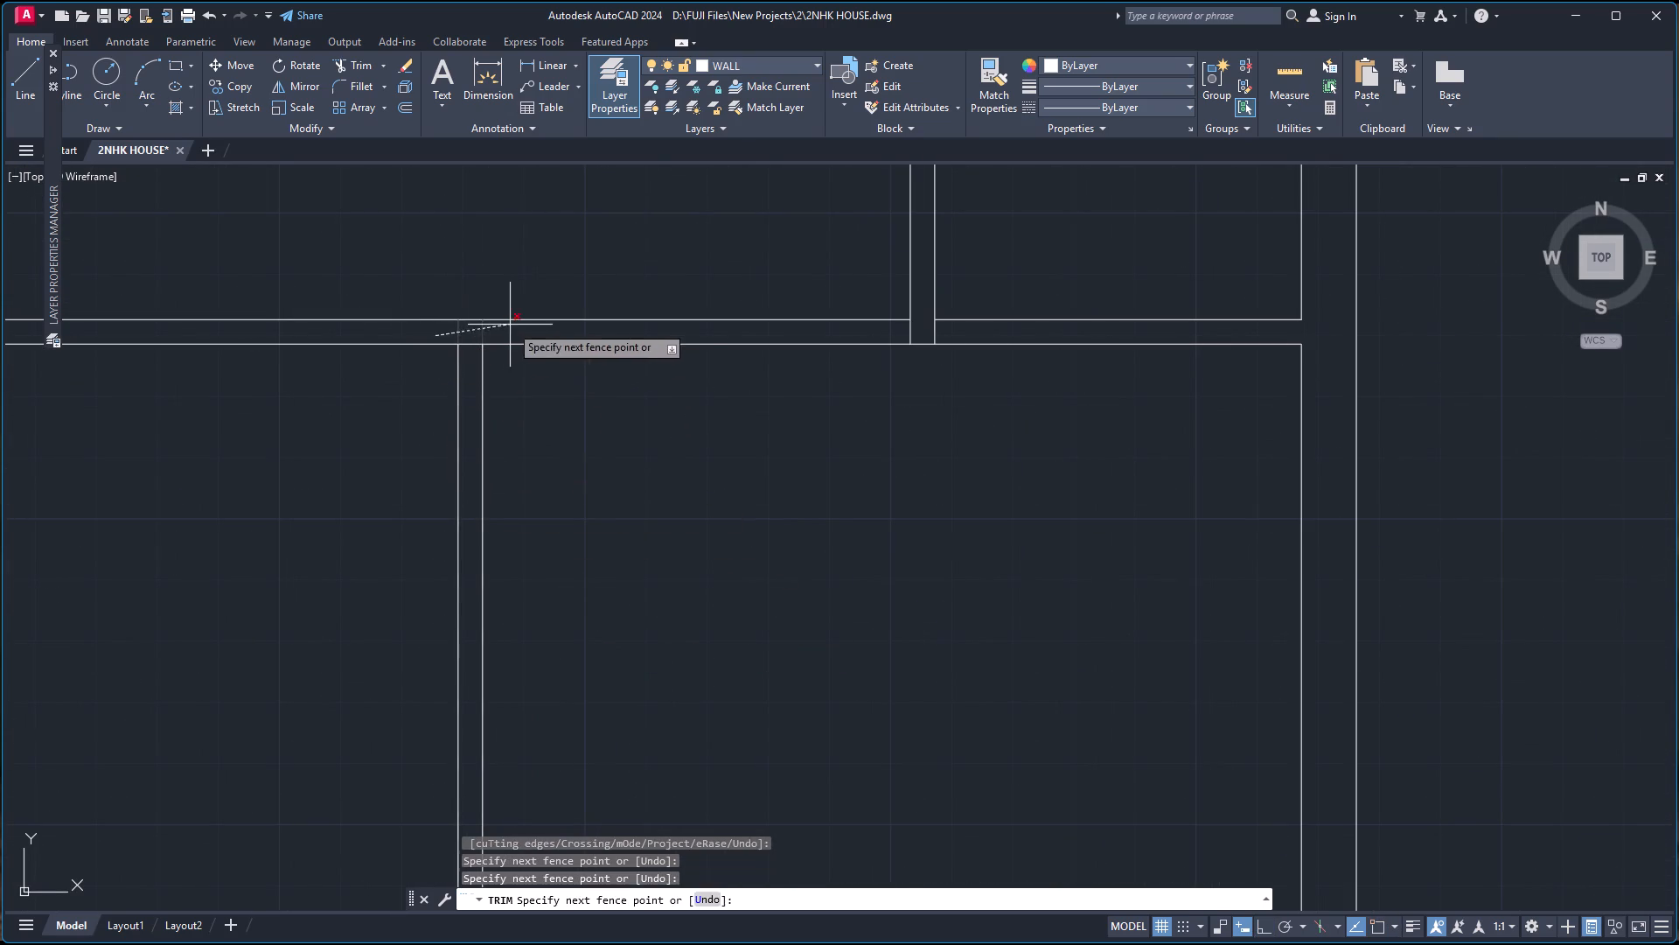
click(505, 335)
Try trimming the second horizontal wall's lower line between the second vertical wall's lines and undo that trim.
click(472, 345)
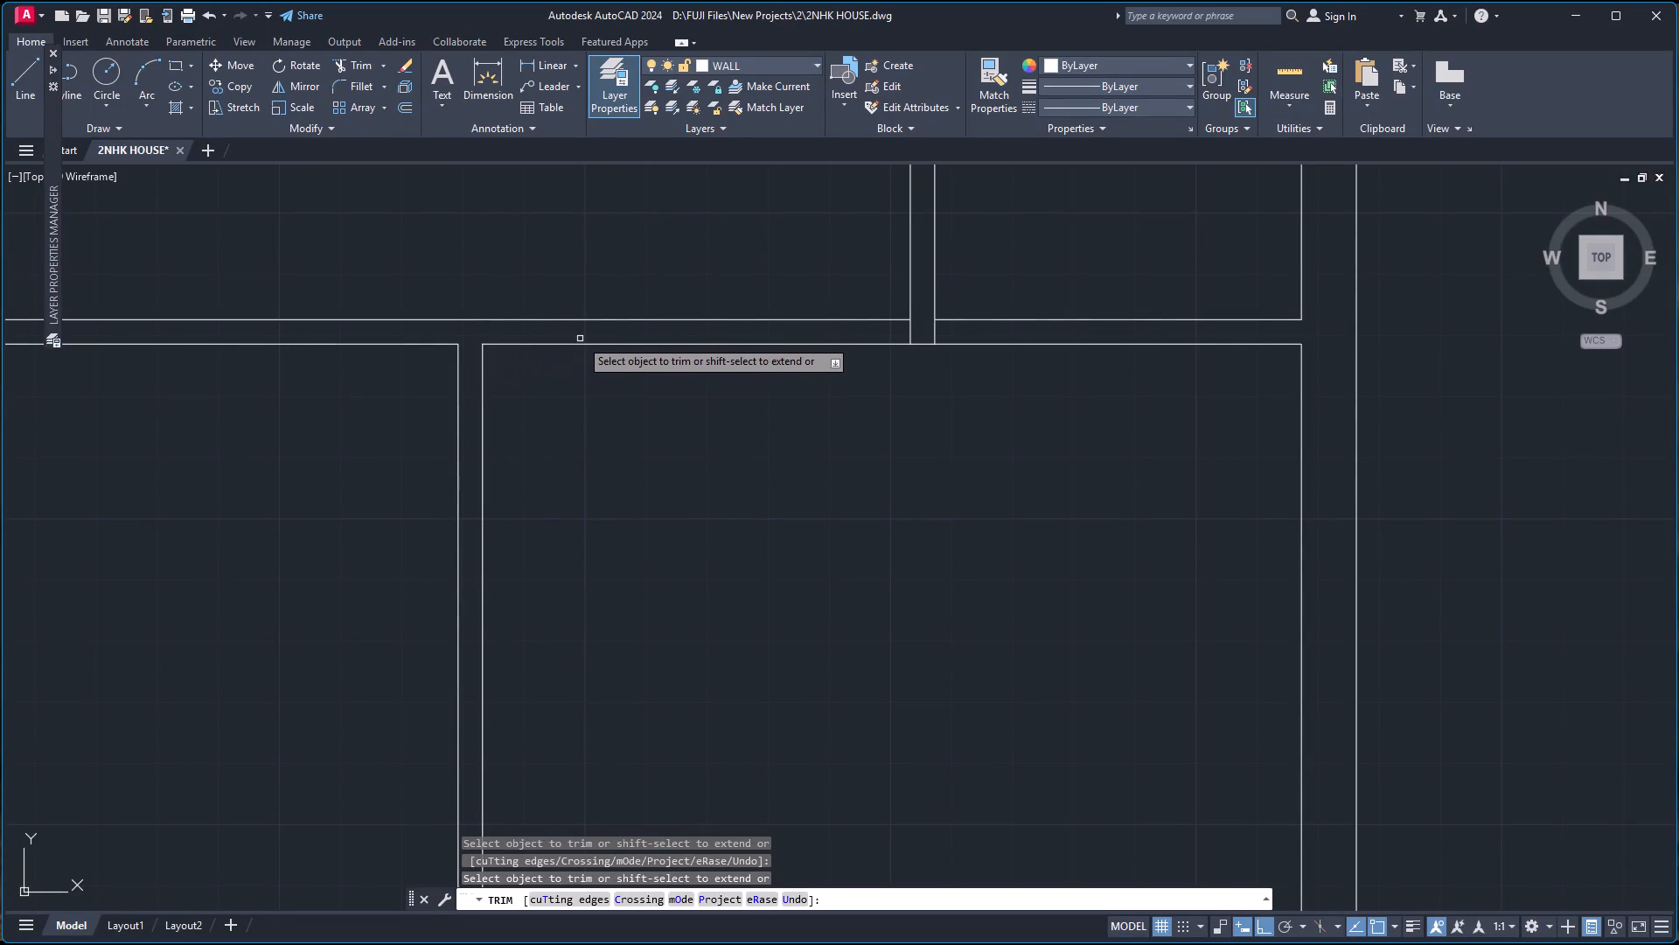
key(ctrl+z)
Clean the second horizontal wall's junction with the left outer wall by trimming its ends and the outer wall's inner line between them.
scroll(325, 381, down, 4)
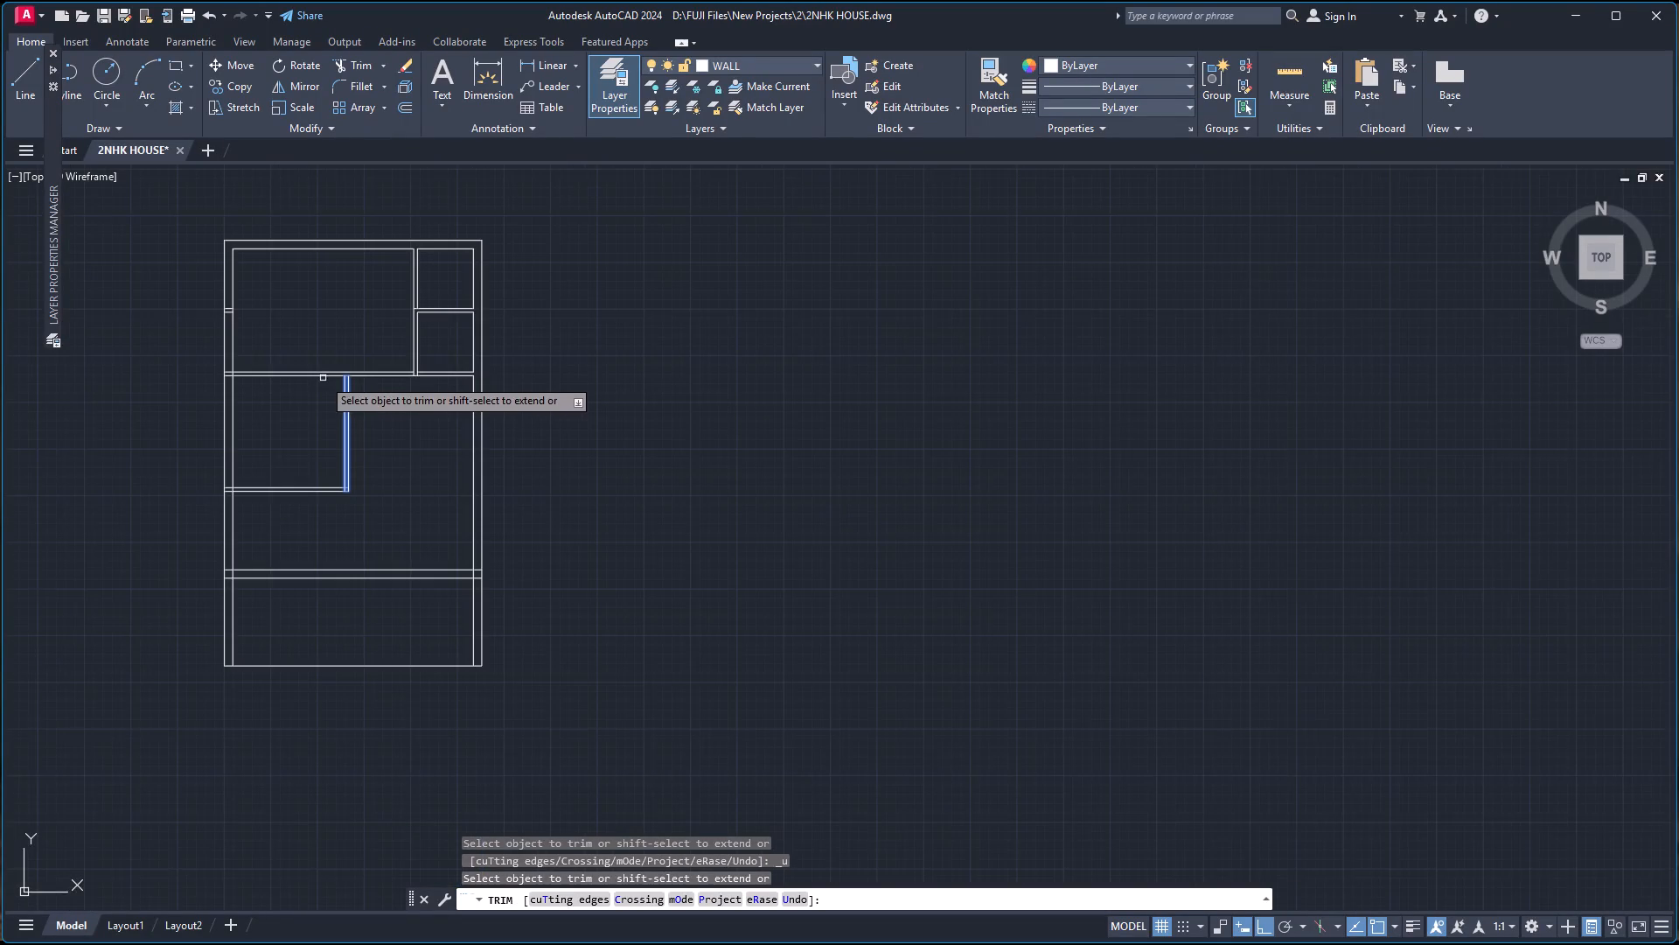
scroll(239, 358, up, 4)
click(171, 407)
click(174, 467)
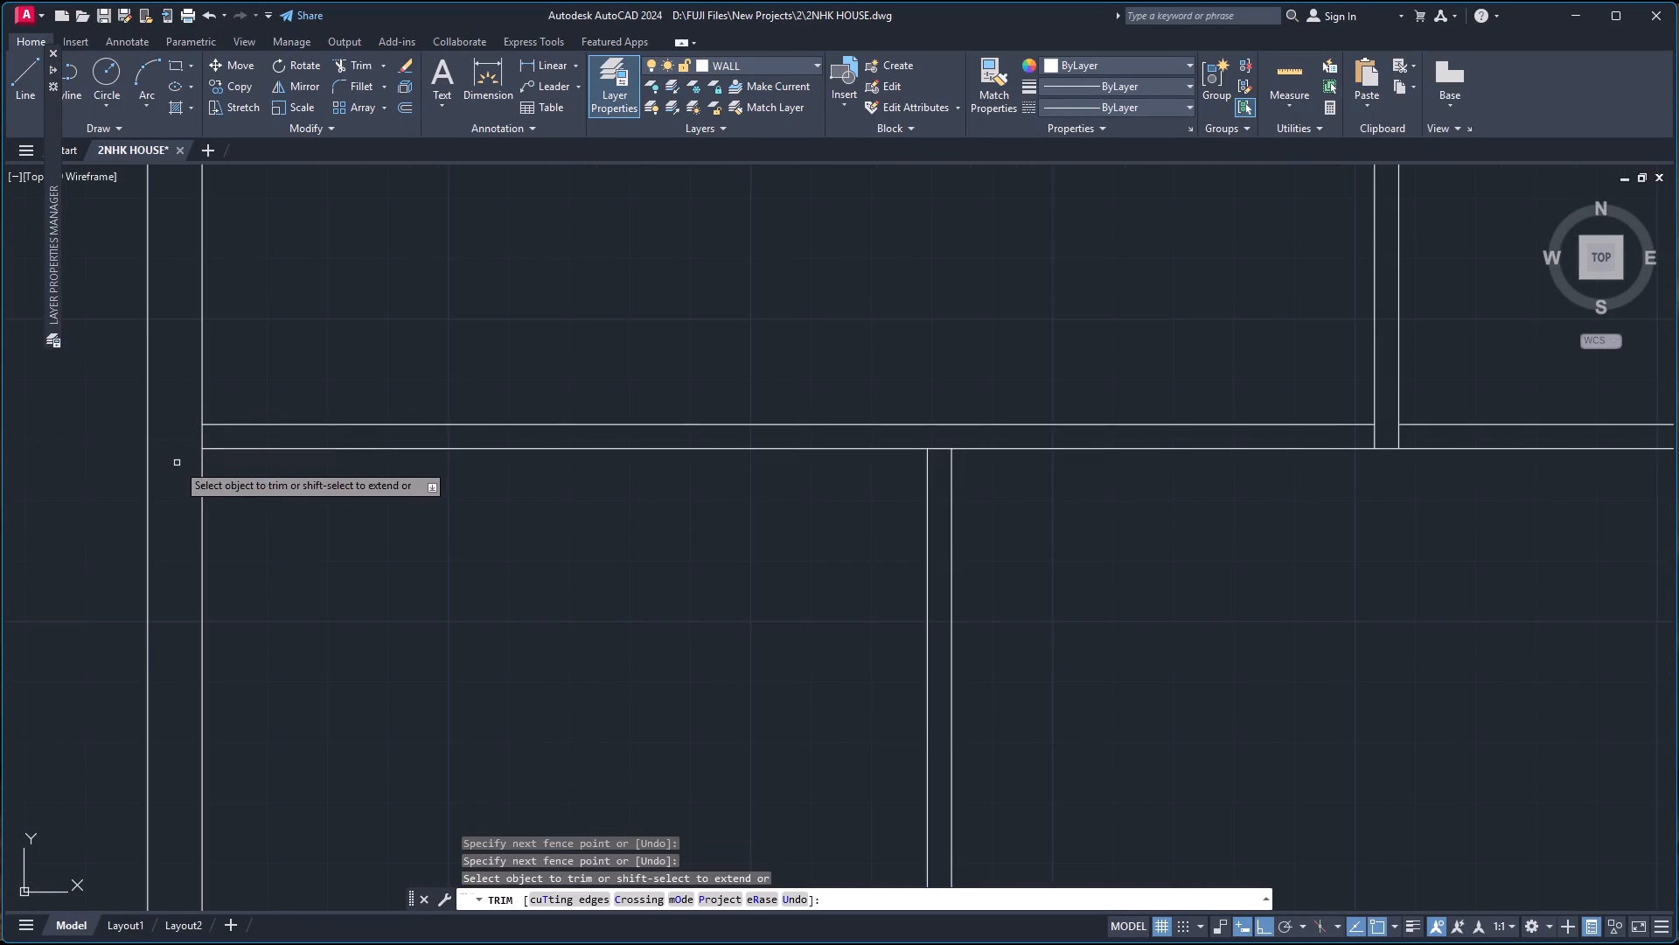
click(190, 445)
click(224, 444)
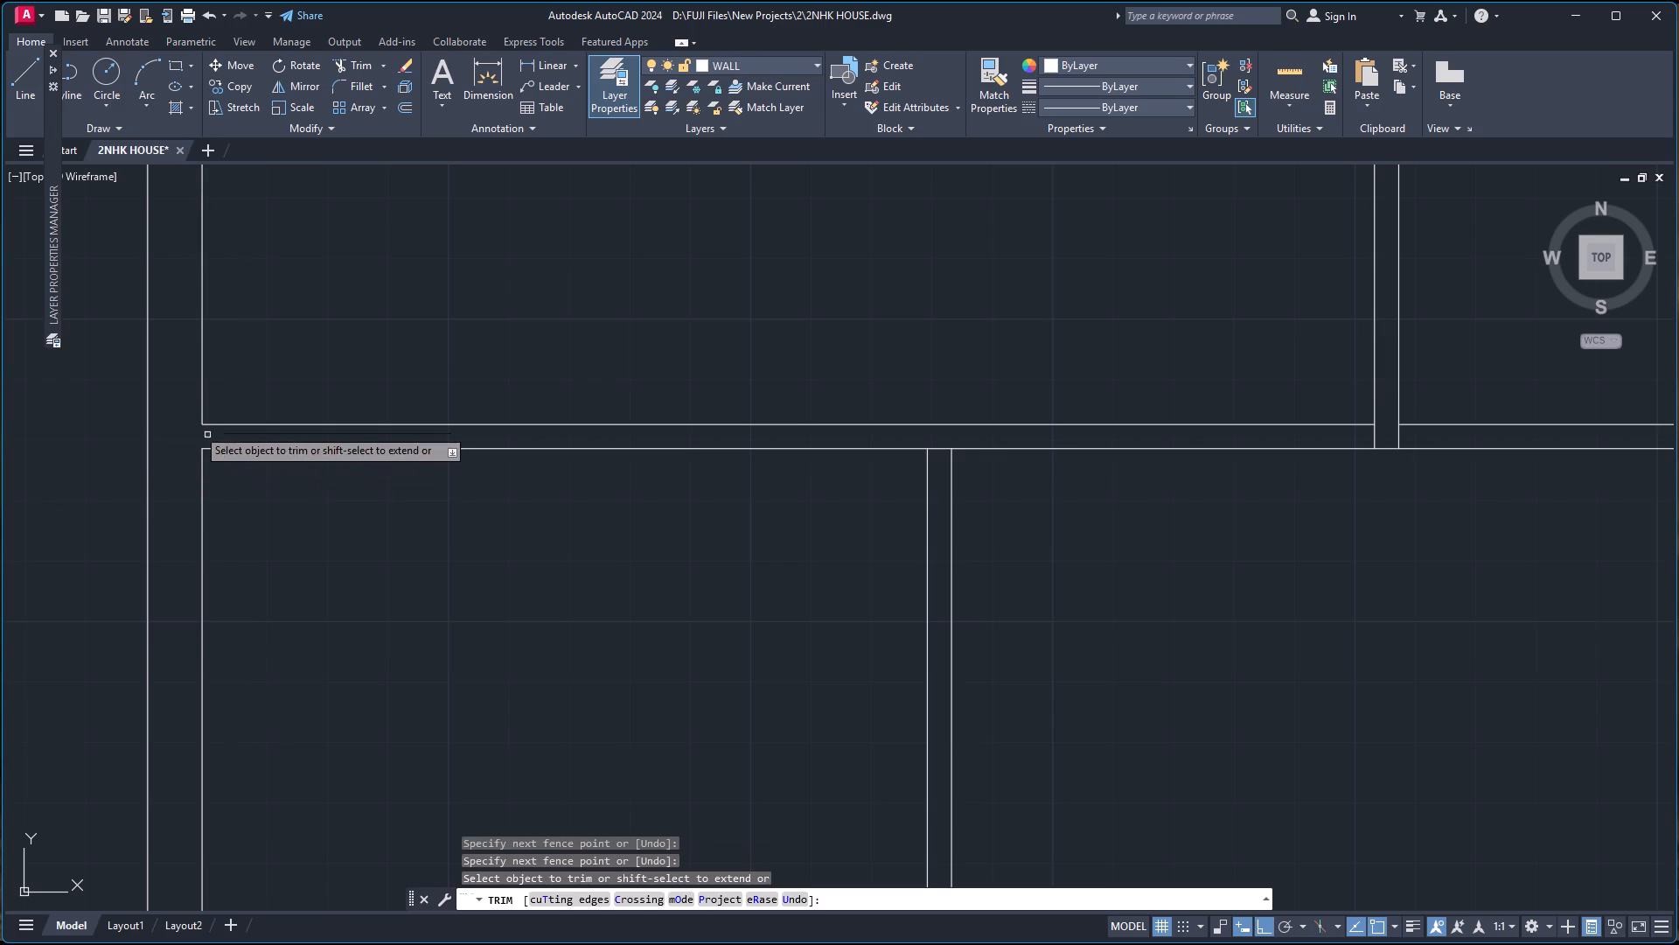
Trim the leftover ends of the first horizontal wall's lines inside the left outer wall.
scroll(183, 403, down, 4)
scroll(198, 332, up, 3)
click(138, 363)
click(138, 461)
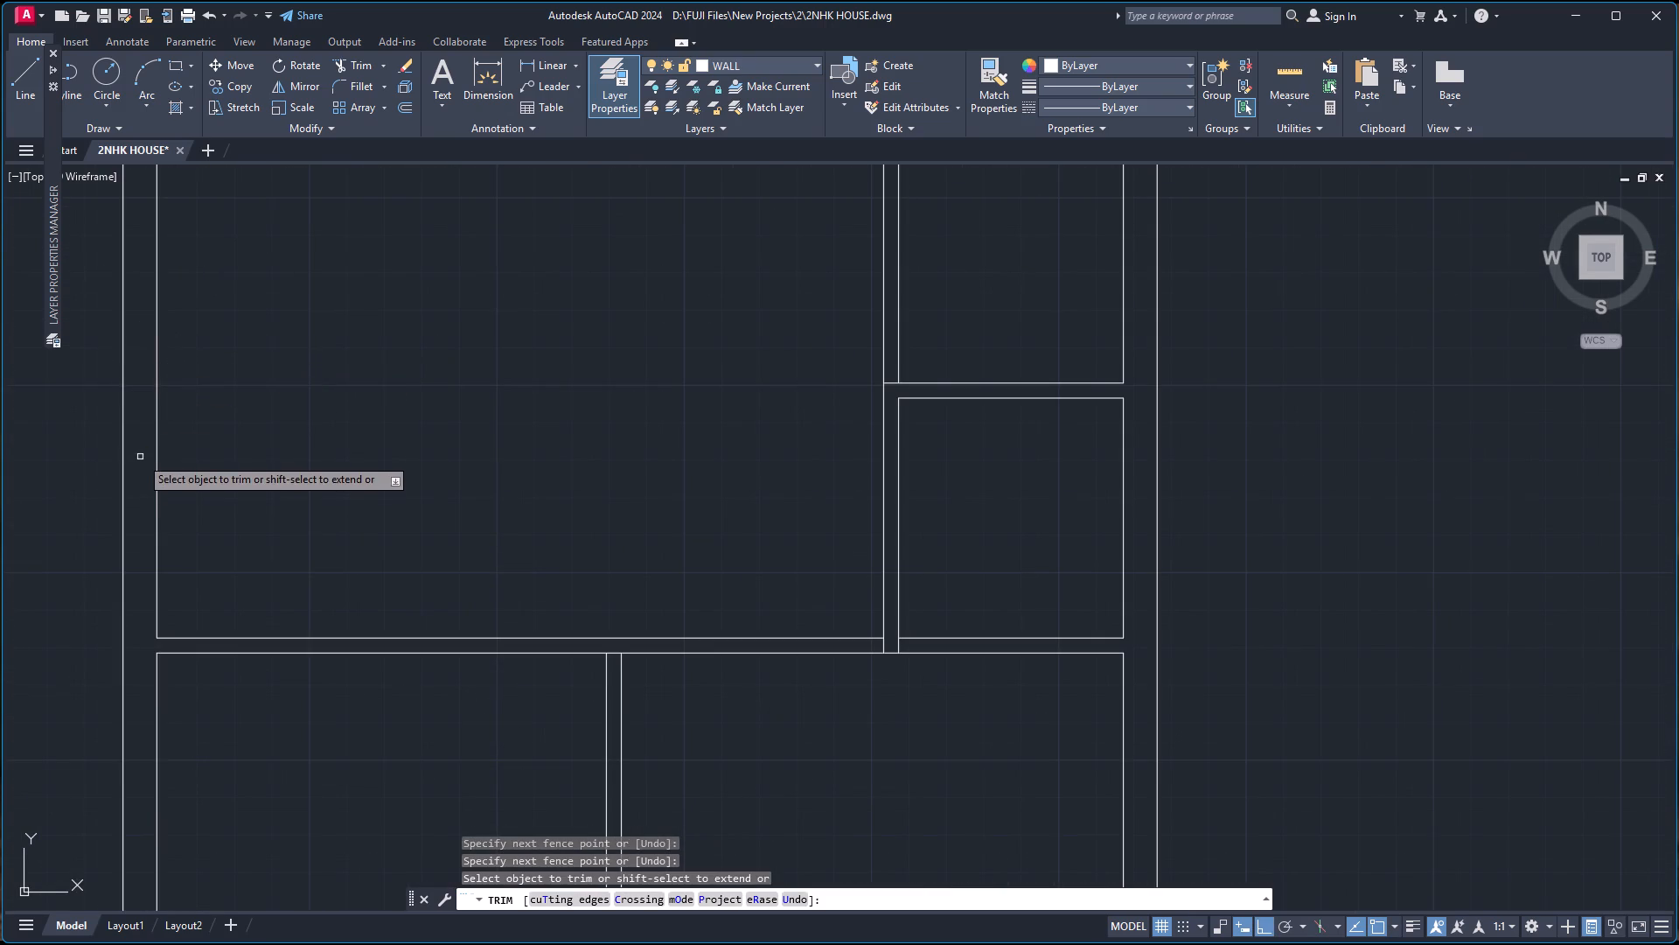
Clean the lowest interior horizontal wall's junction with the left outer wall by trimming its ends and the outer wall's inner line between them.
scroll(142, 456, down, 6)
scroll(155, 542, up, 4)
scroll(130, 399, up, 2)
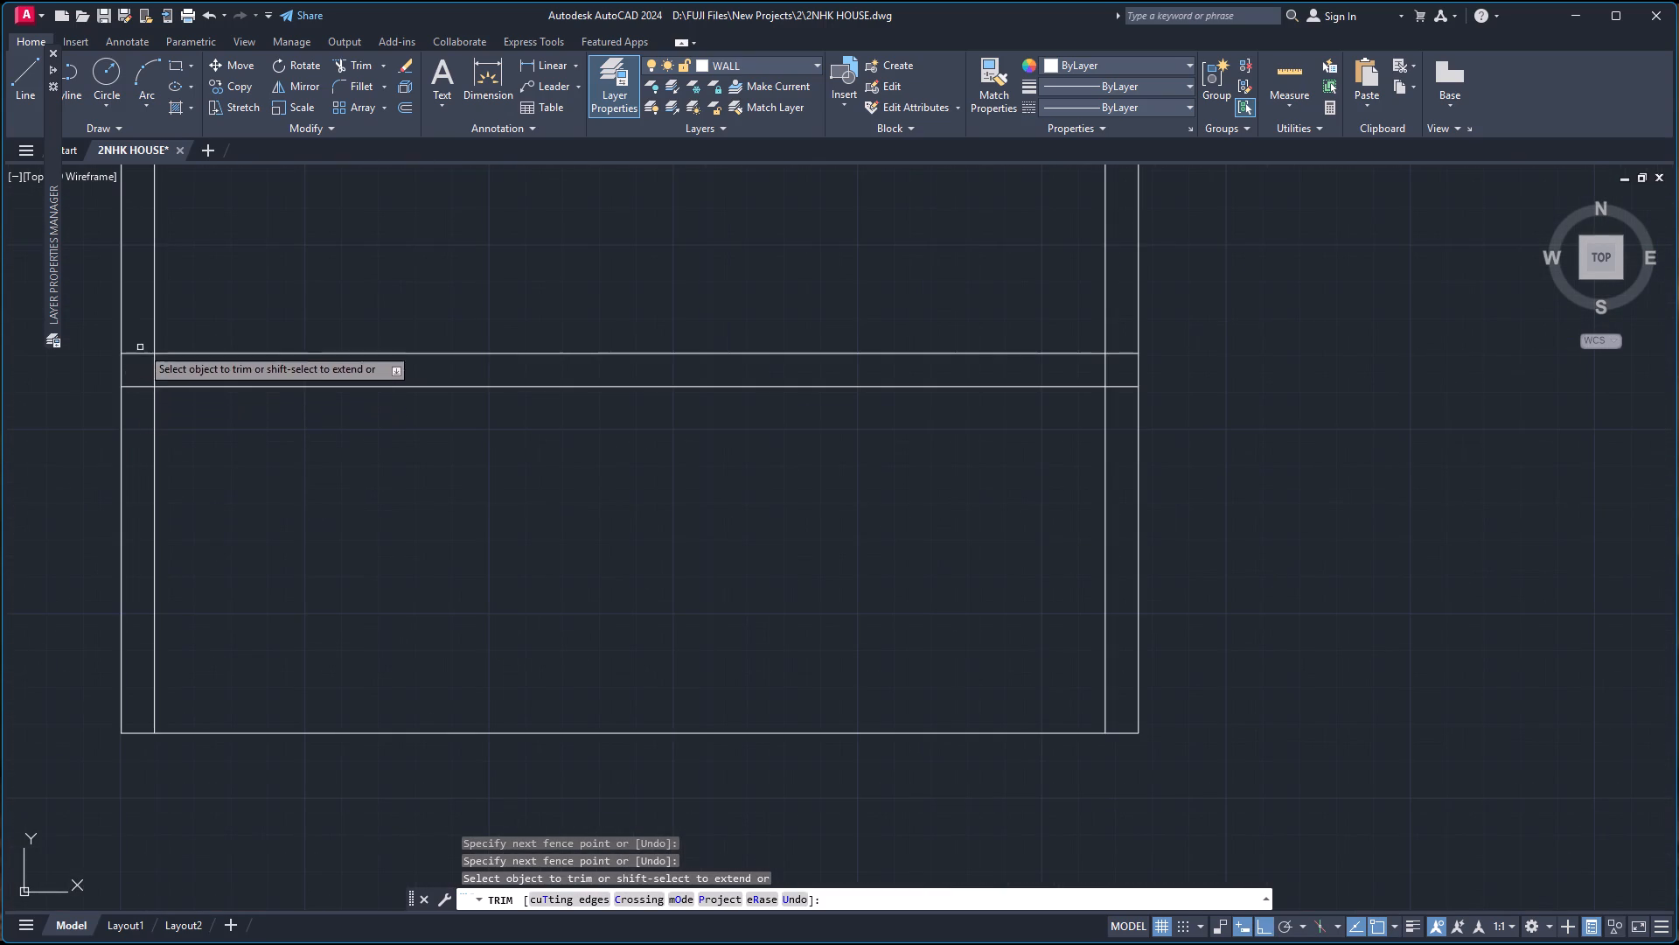
click(139, 343)
click(145, 427)
click(144, 377)
click(196, 370)
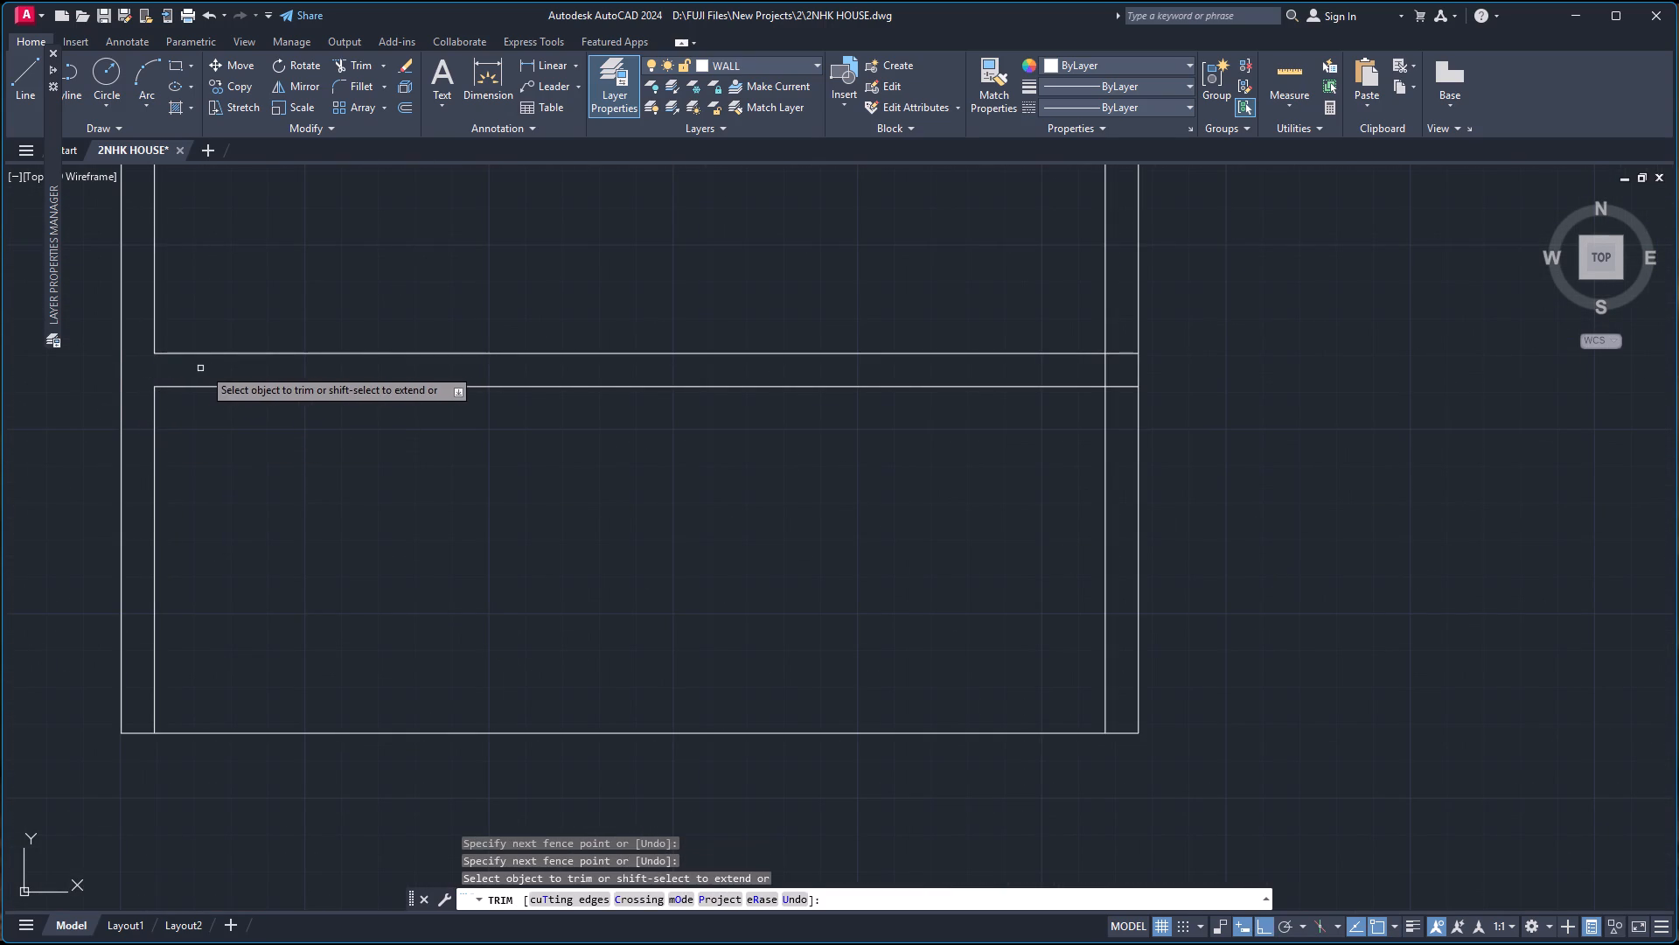
Clean the short third horizontal wall's junction with the left outer wall by trimming its ends and the outer wall's inner line between them.
scroll(215, 363, down, 4)
scroll(206, 280, up, 3)
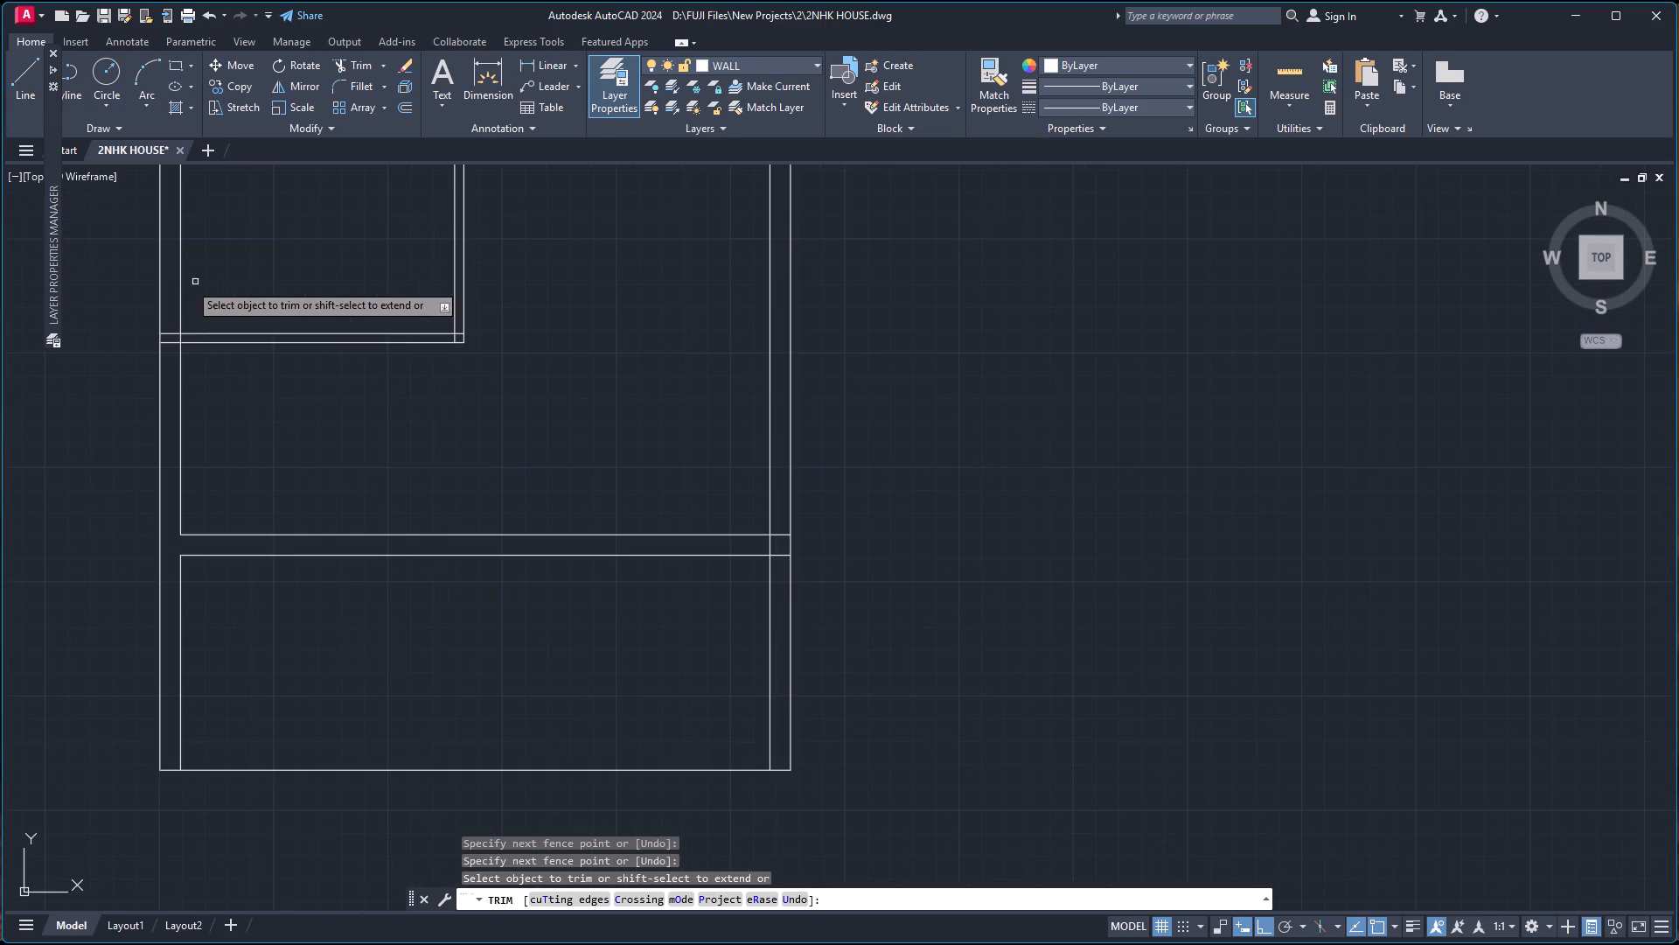
click(171, 319)
click(172, 367)
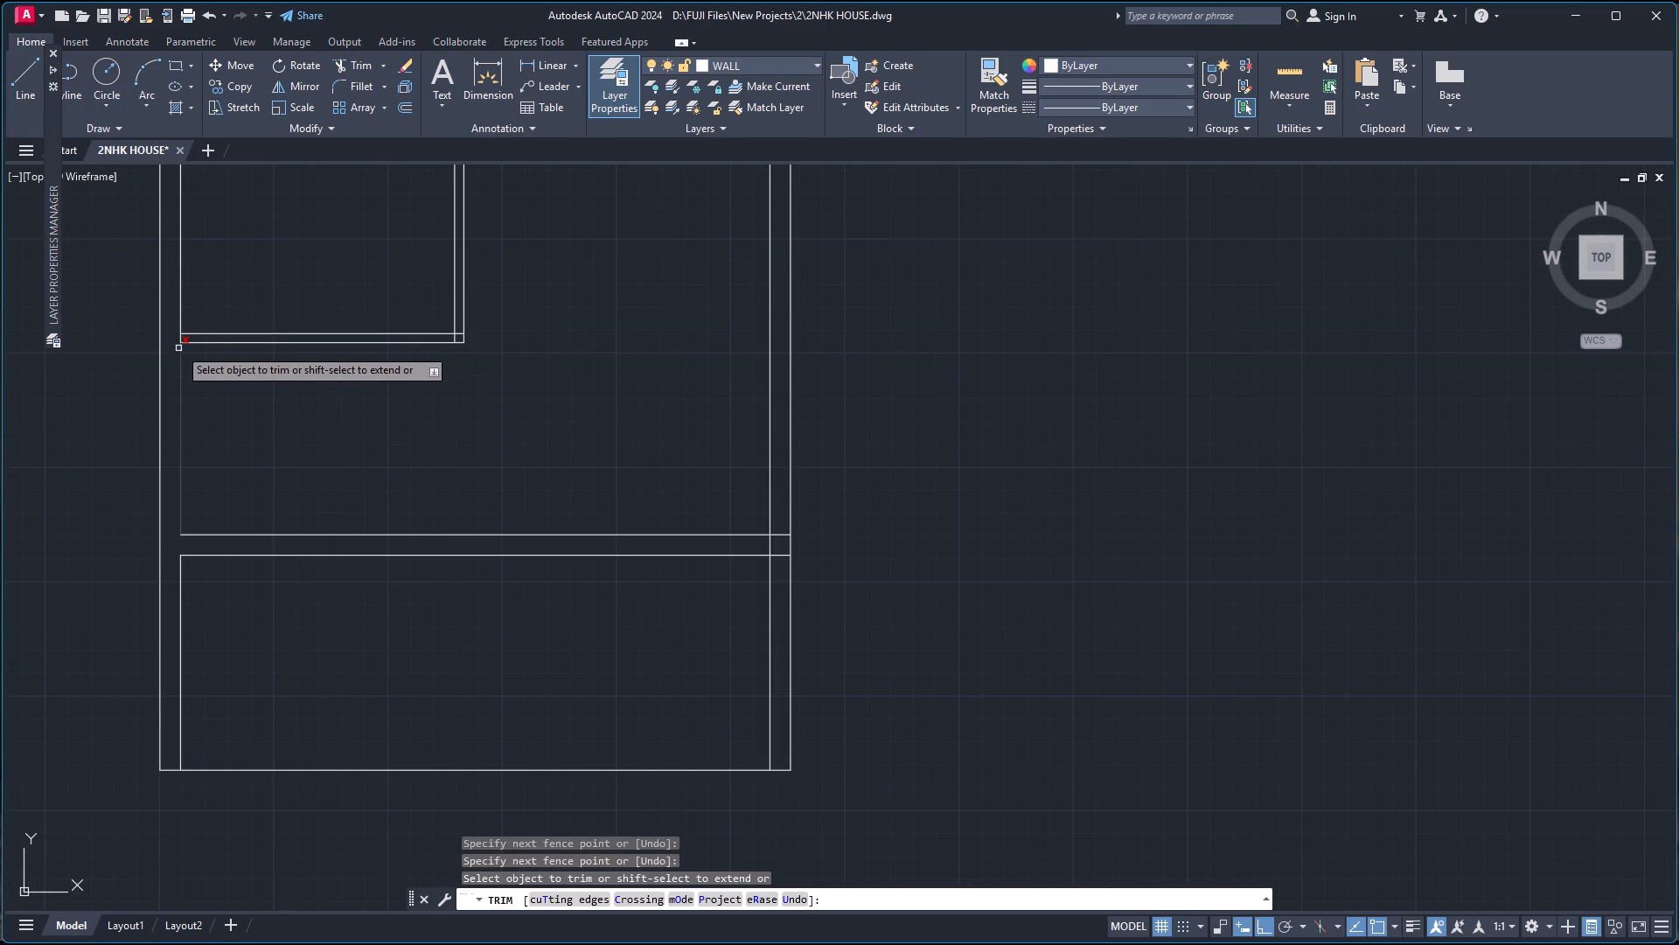
click(172, 337)
click(183, 338)
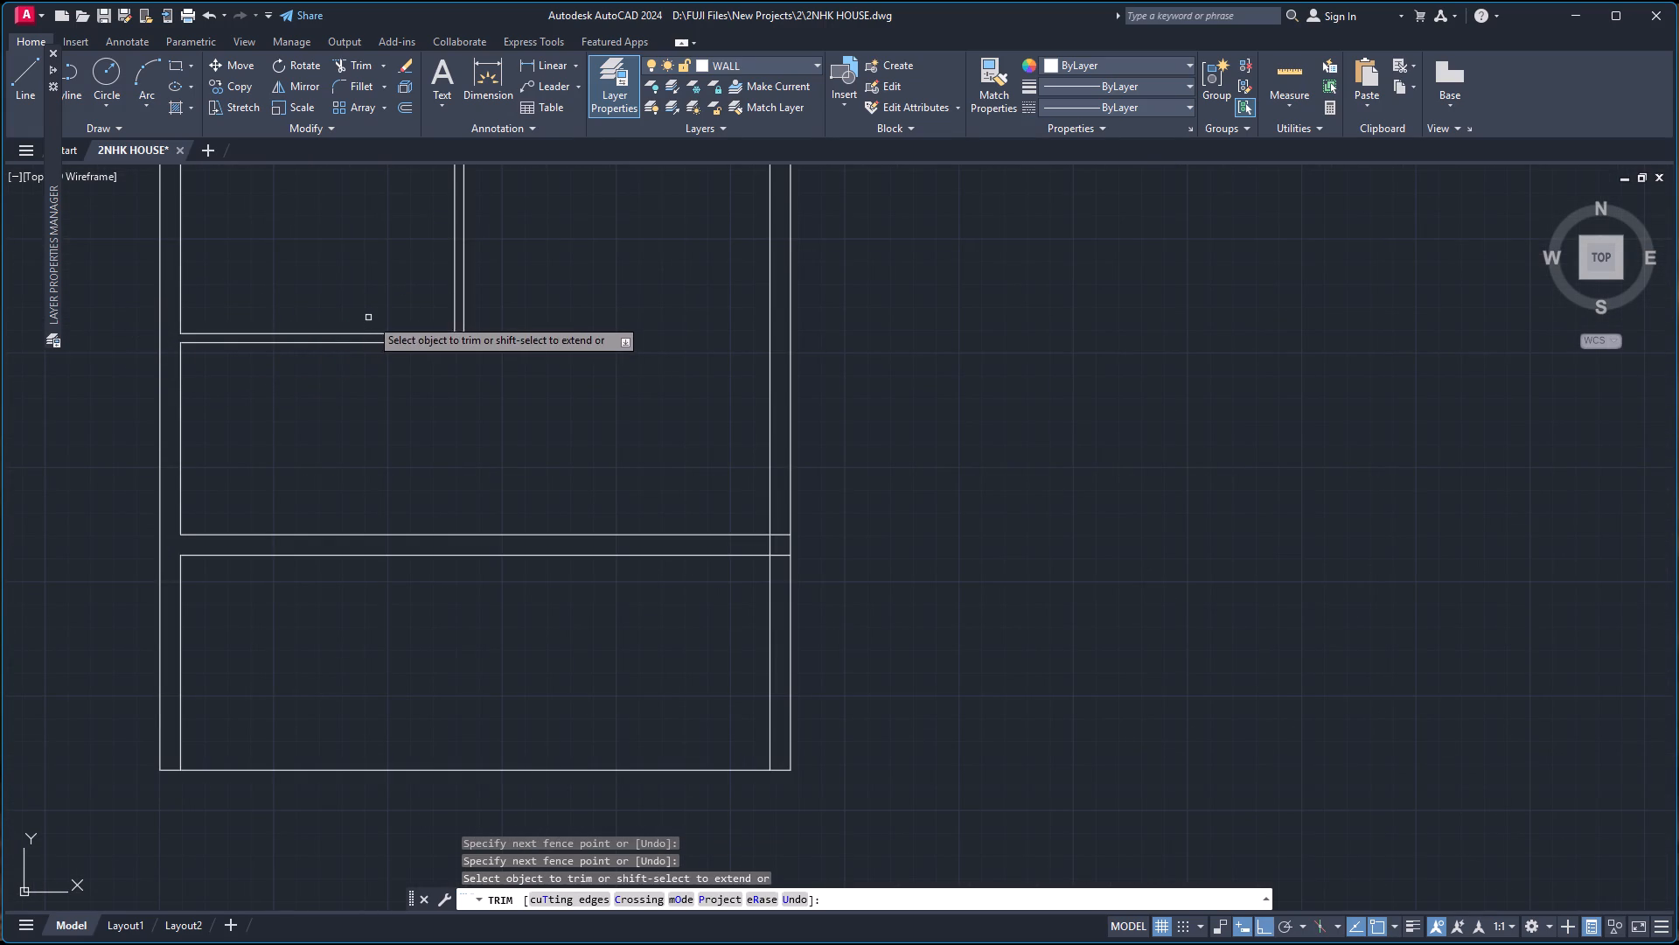
Trim the overlapping inner line ends at the corner where the short third horizontal wall meets the second vertical interior wall.
scroll(435, 342, up, 4)
click(514, 319)
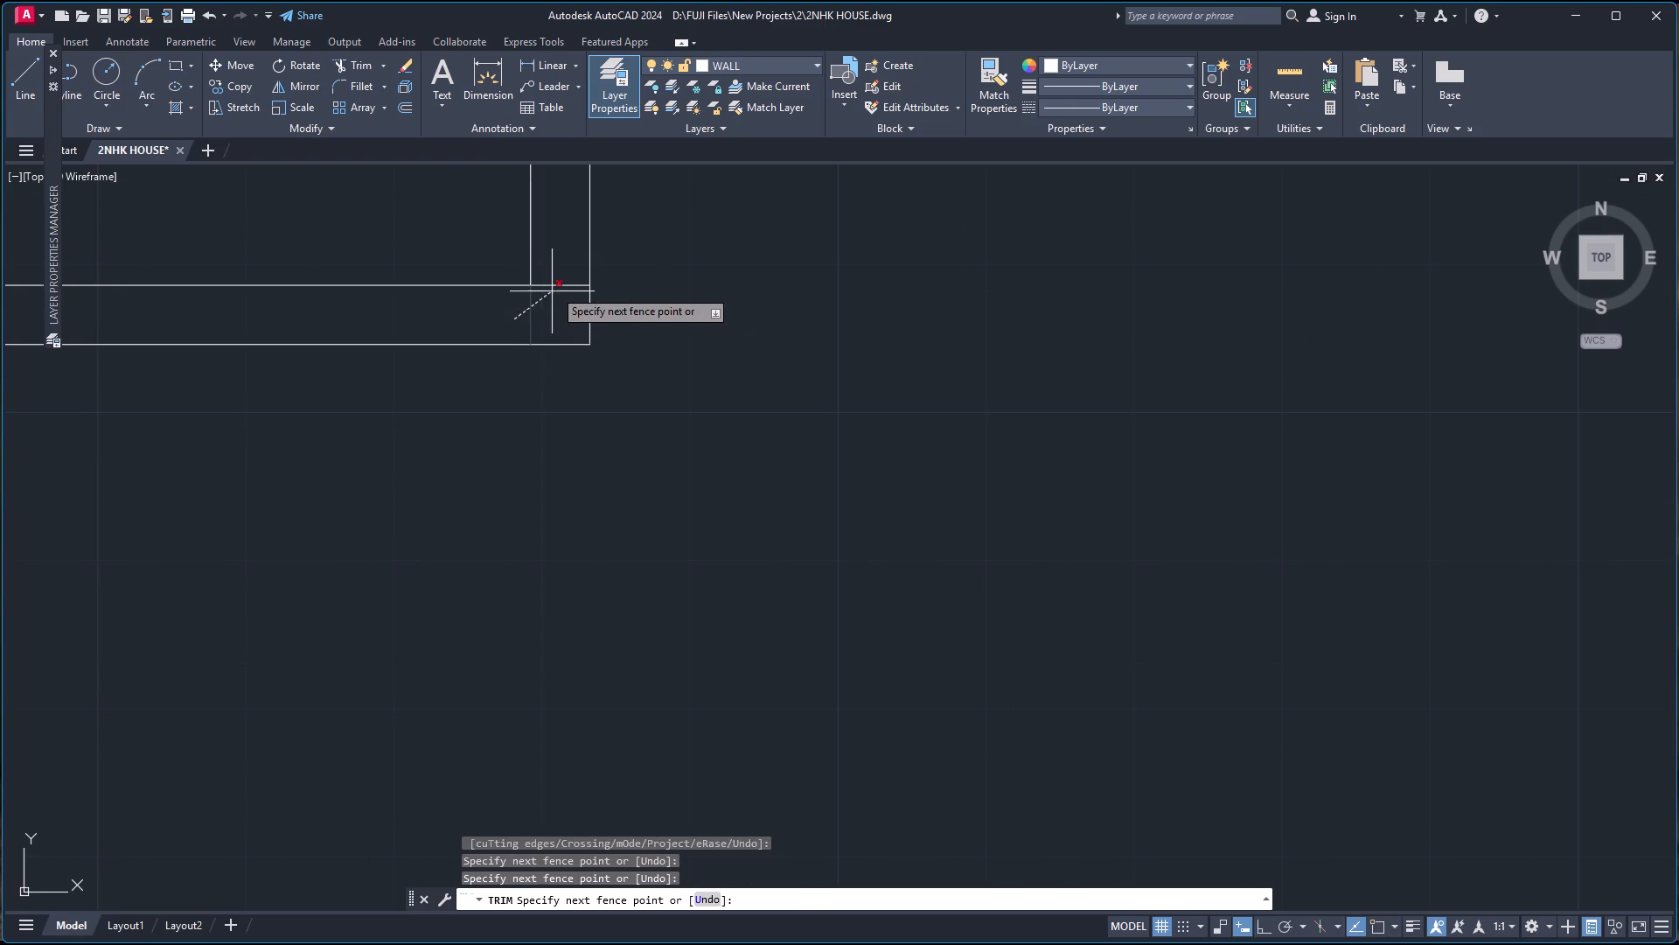
click(560, 278)
At the right outer wall, trim the lowest interior horizontal wall's upper line end and the outer wall's inner line between the horizontal lines.
scroll(549, 350, down, 5)
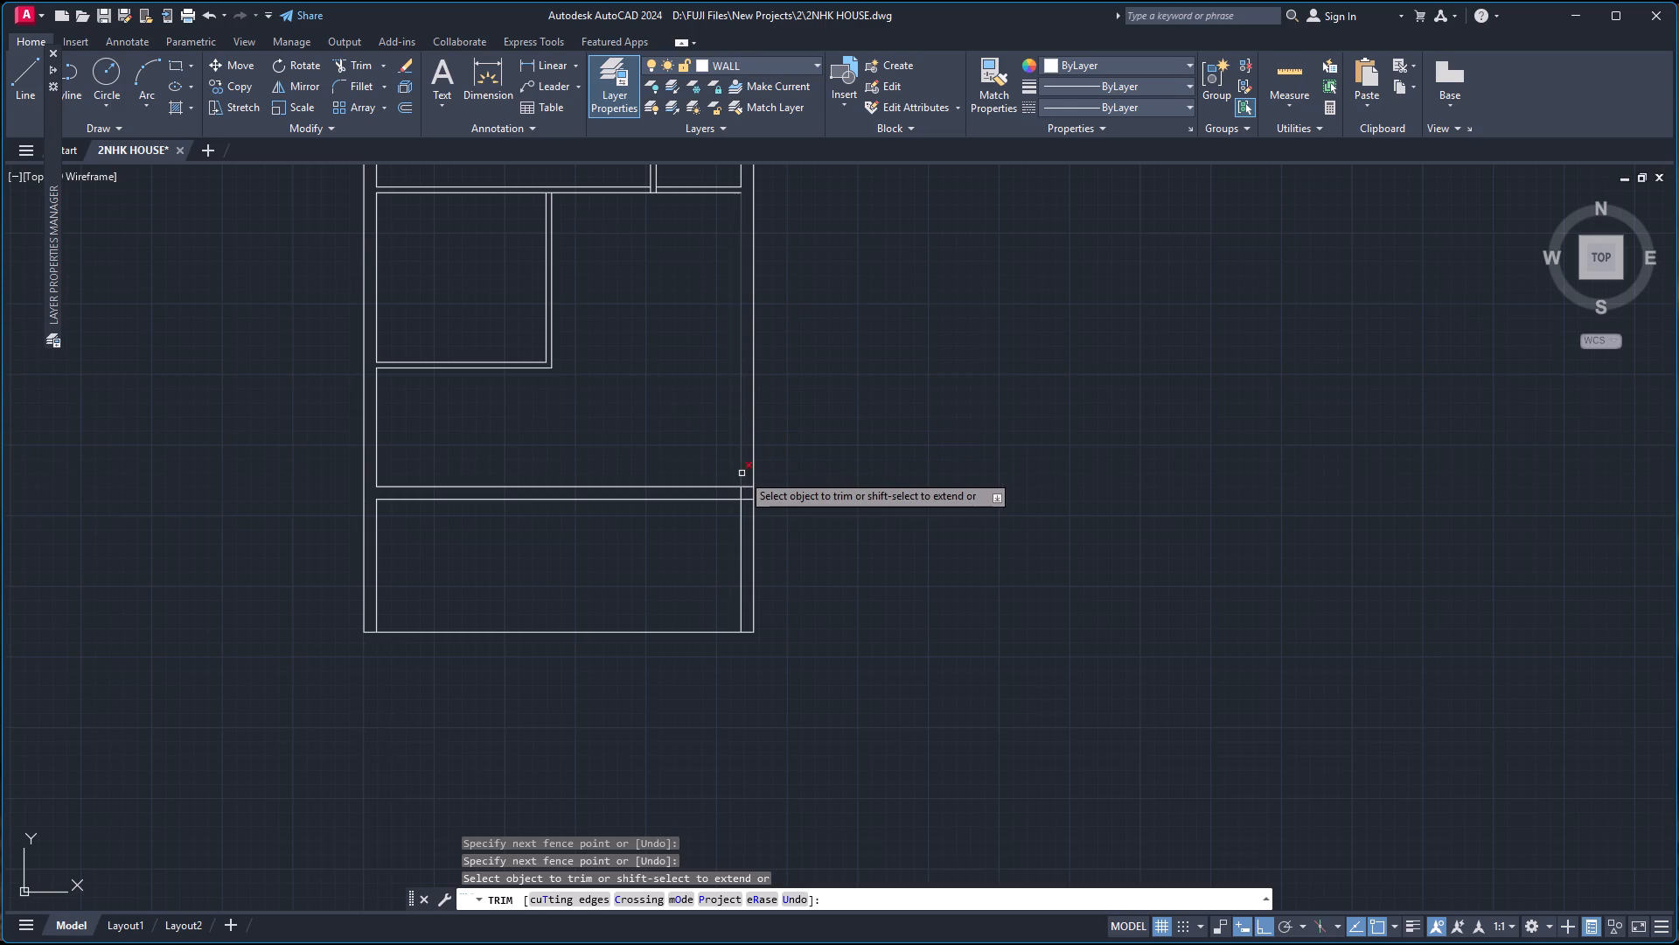
scroll(752, 497, up, 3)
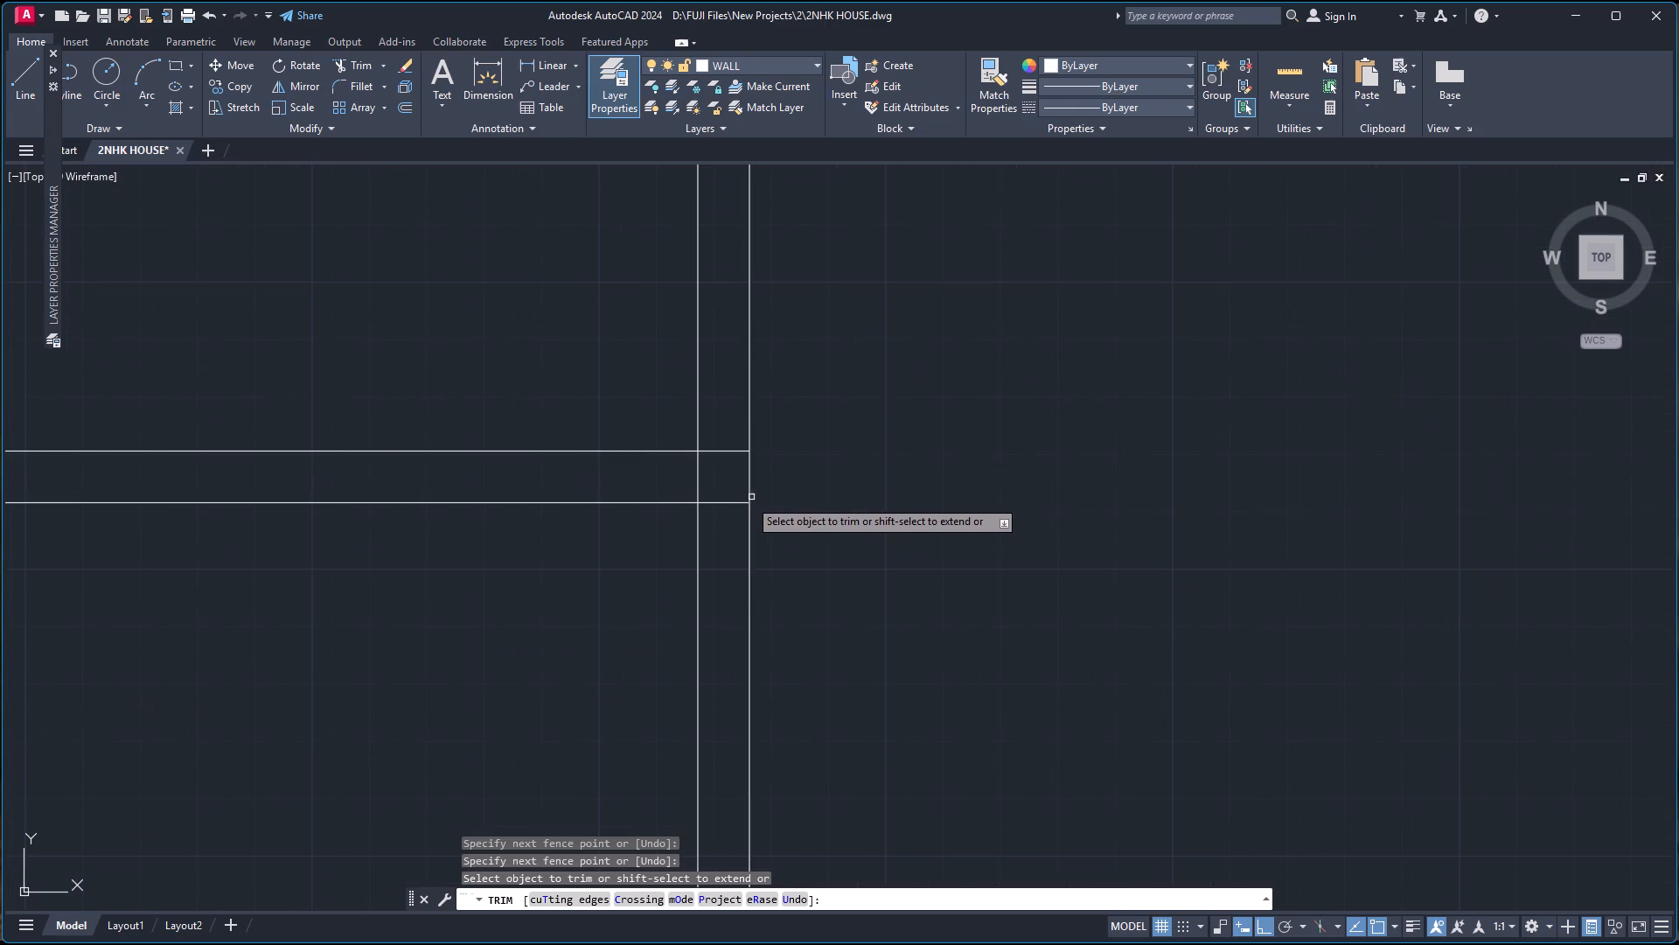
click(676, 488)
click(735, 434)
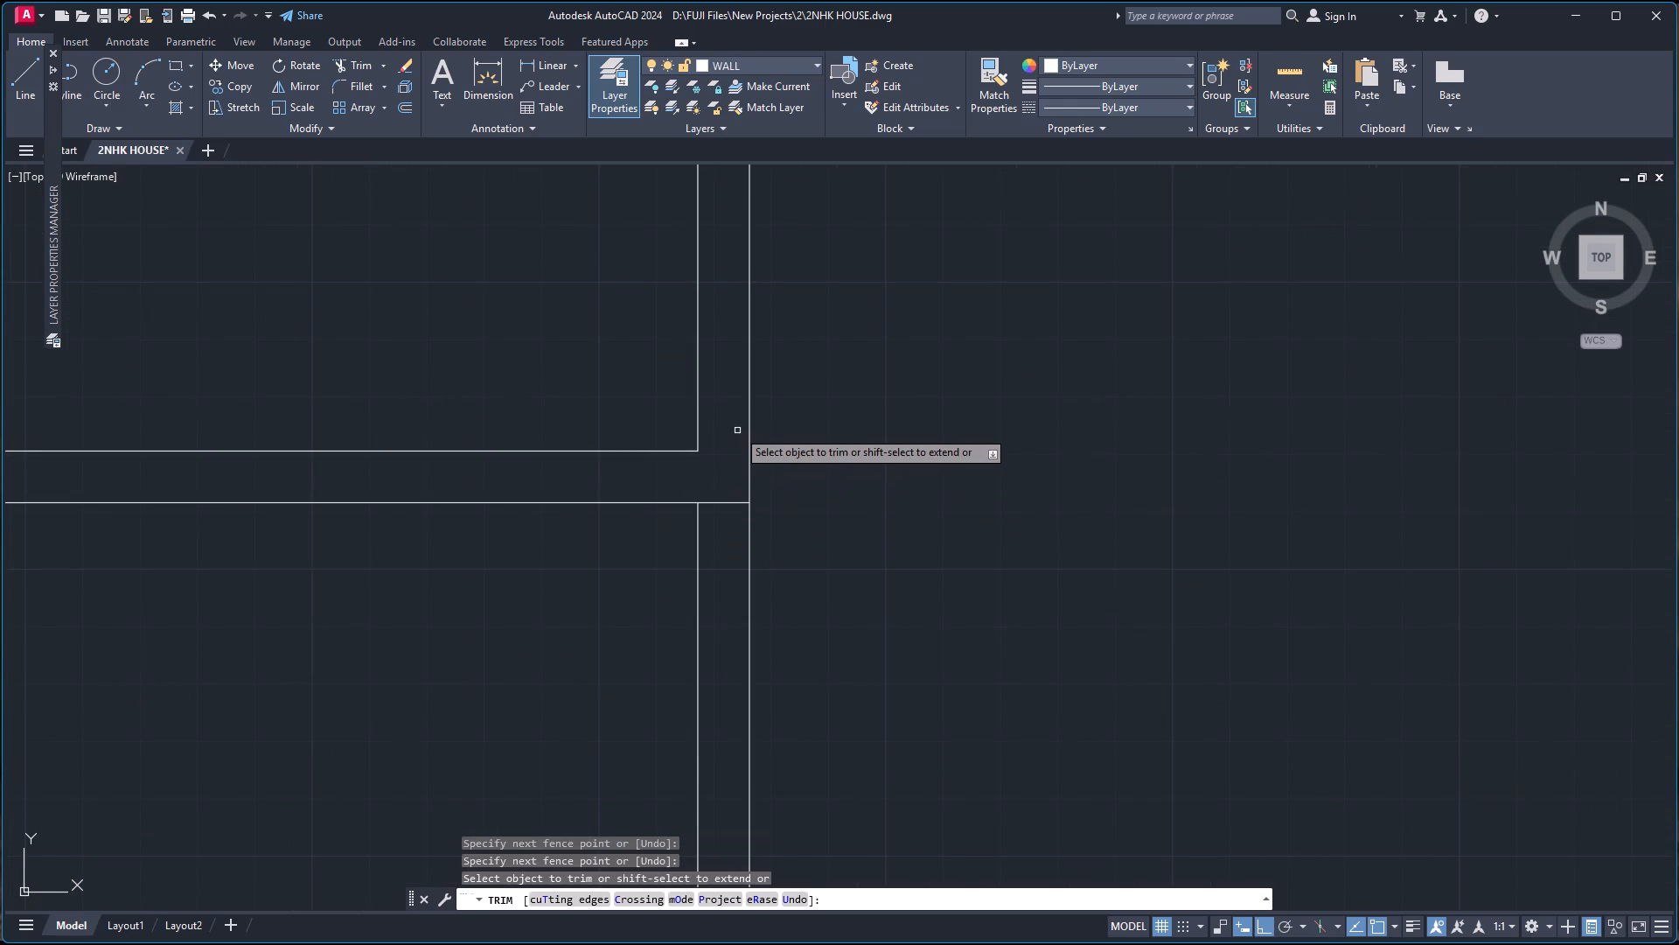
Trim away the right outer wall's inner line below the lowest interior horizontal wall and end trimming.
scroll(735, 462, down, 3)
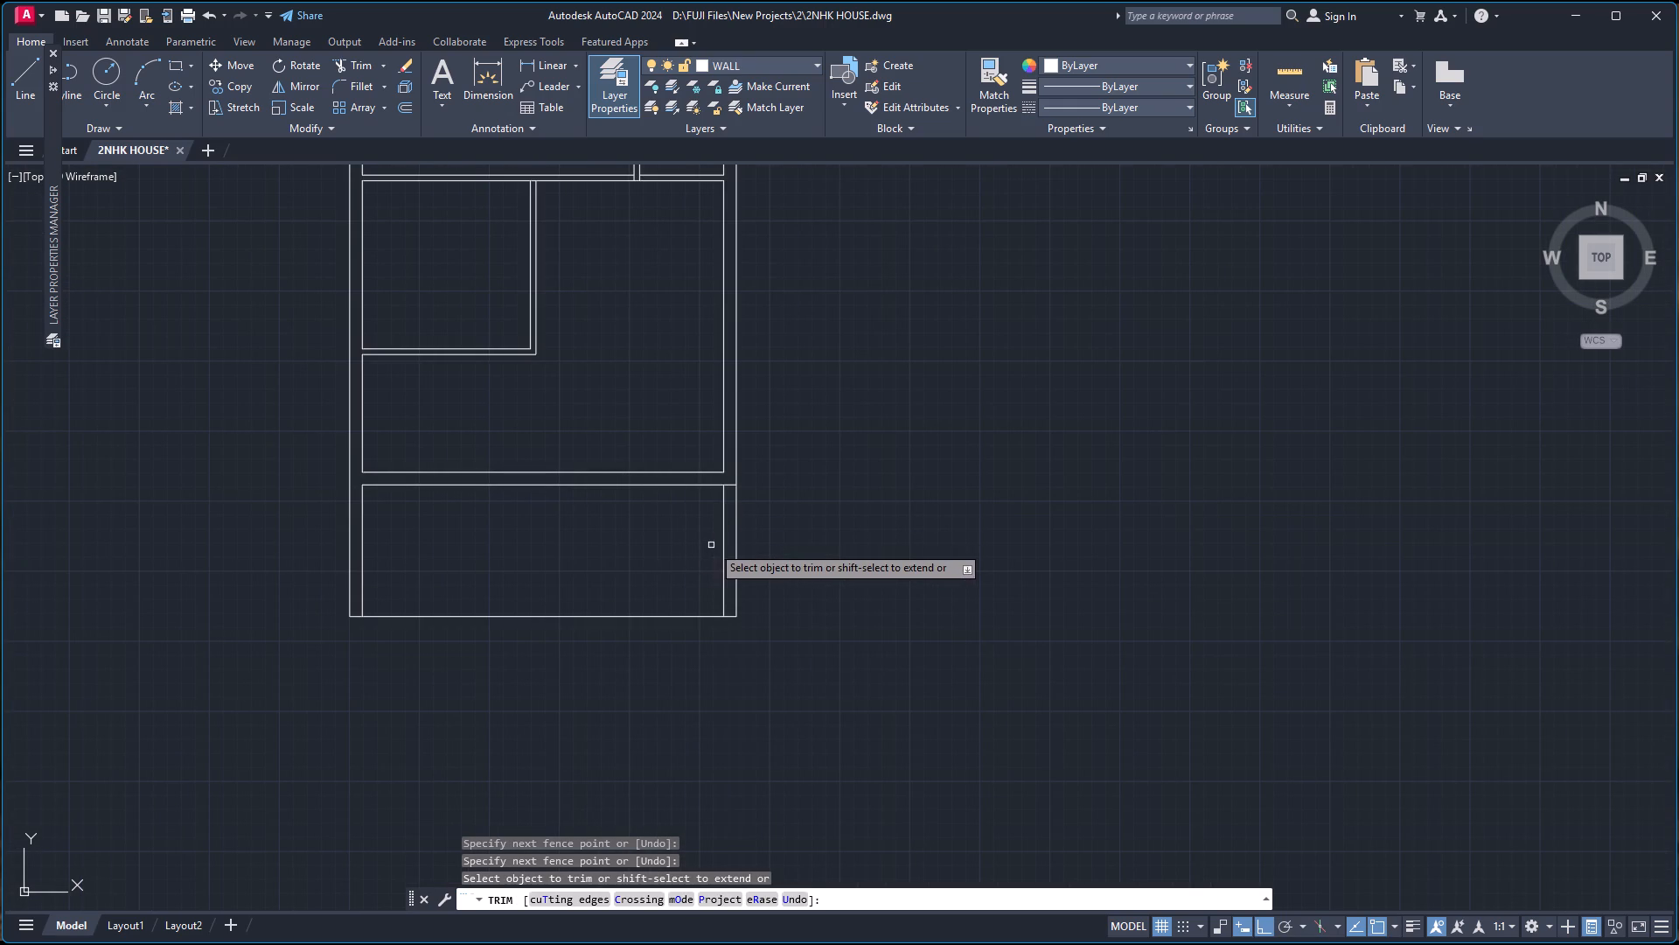
click(722, 537)
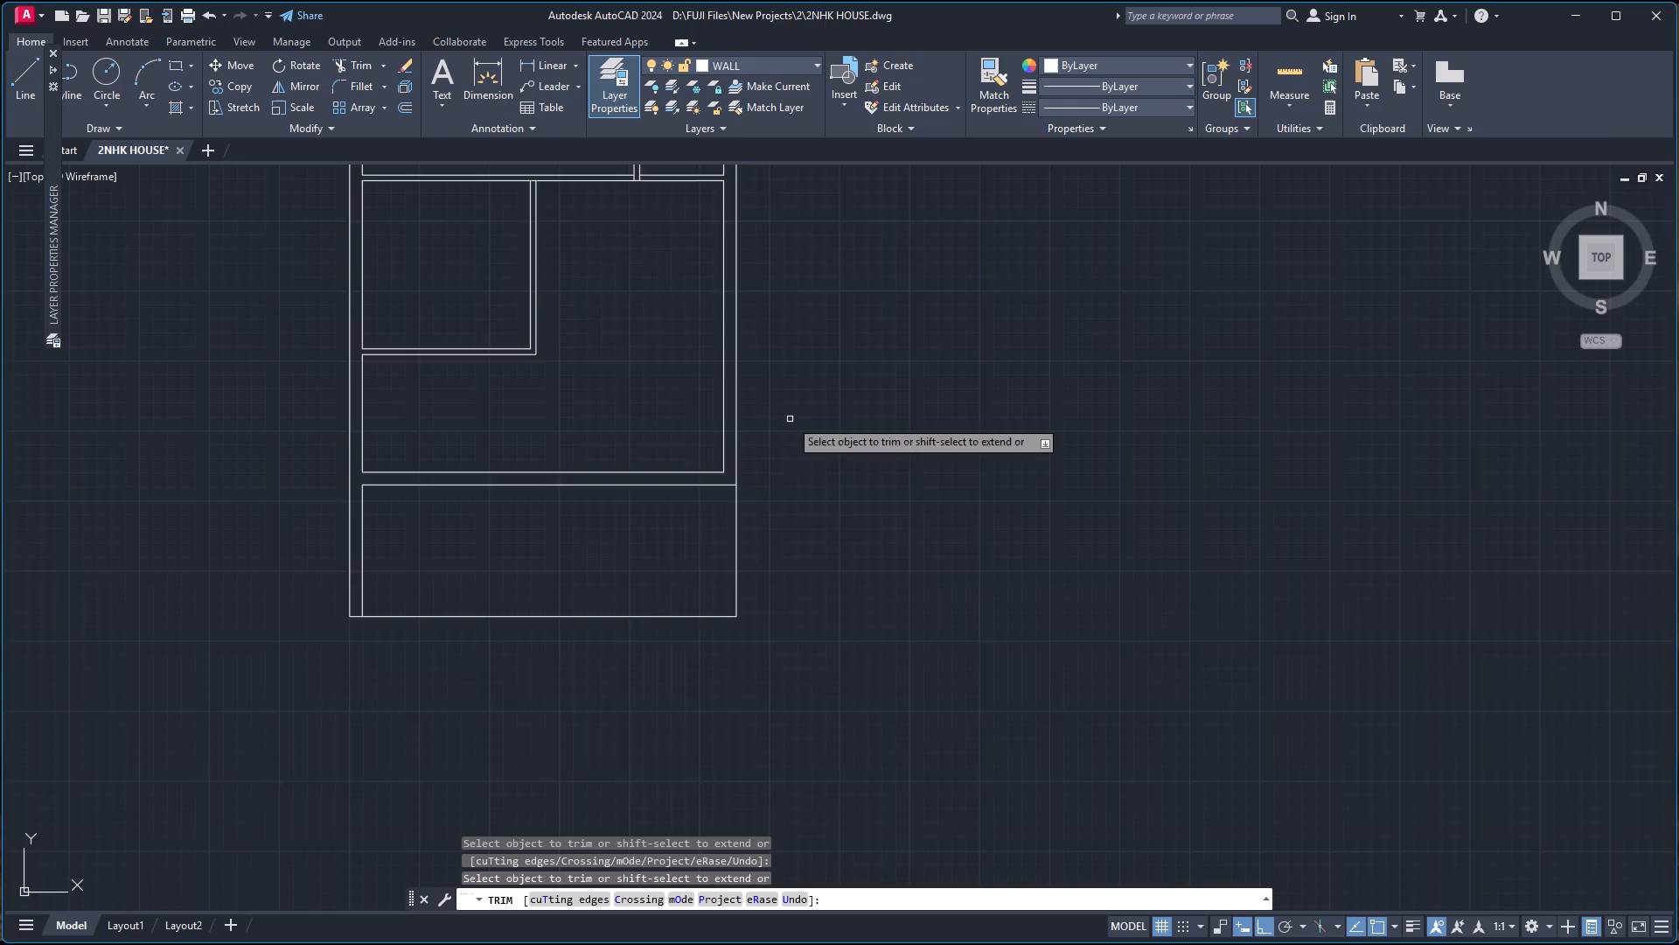
scroll(790, 419, down, 2)
scroll(797, 431, up, 2)
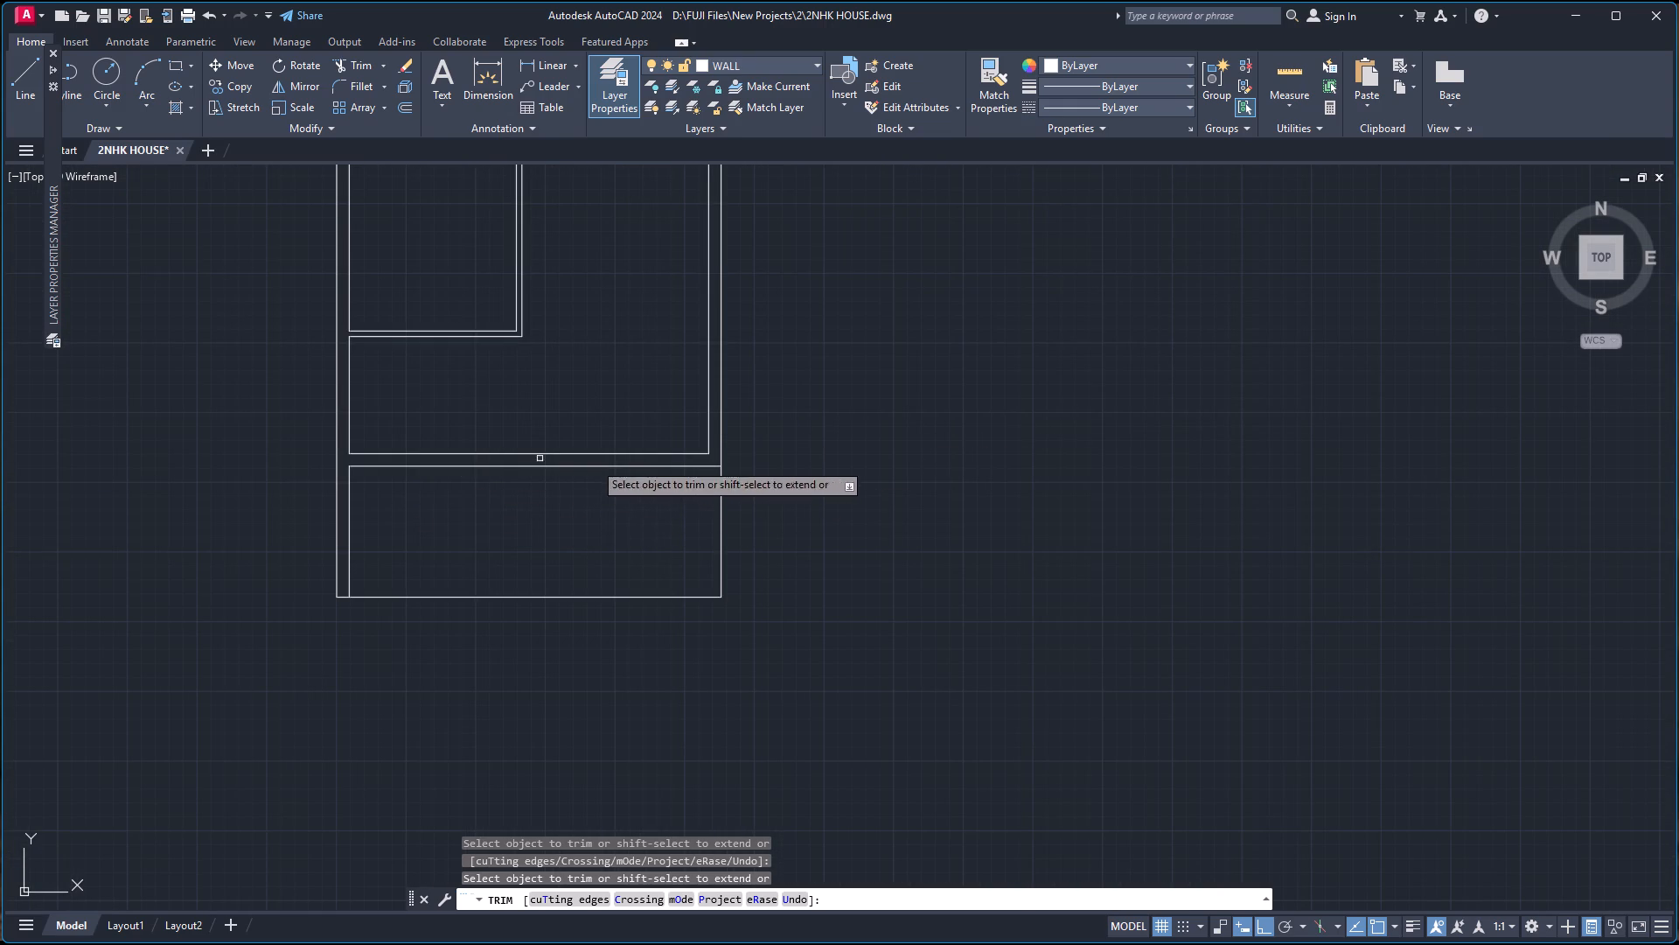
key(Escape)
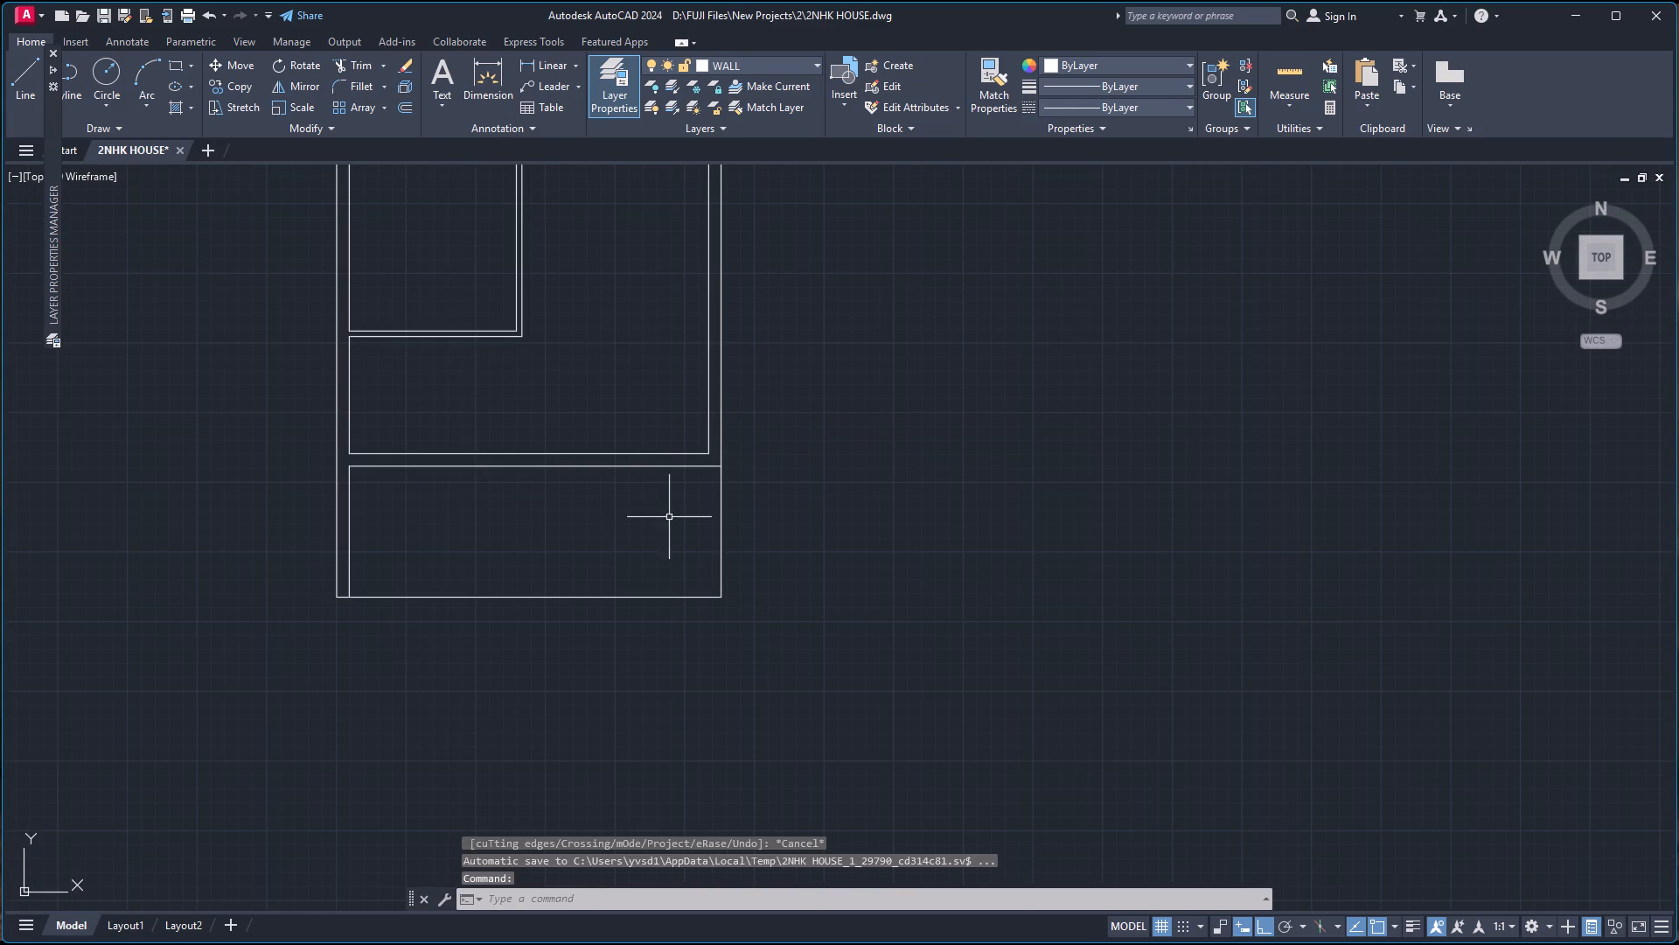
Offset the bottom outer wall line 9" upward into the plan.
scroll(575, 608, down, 2)
scroll(529, 598, up, 4)
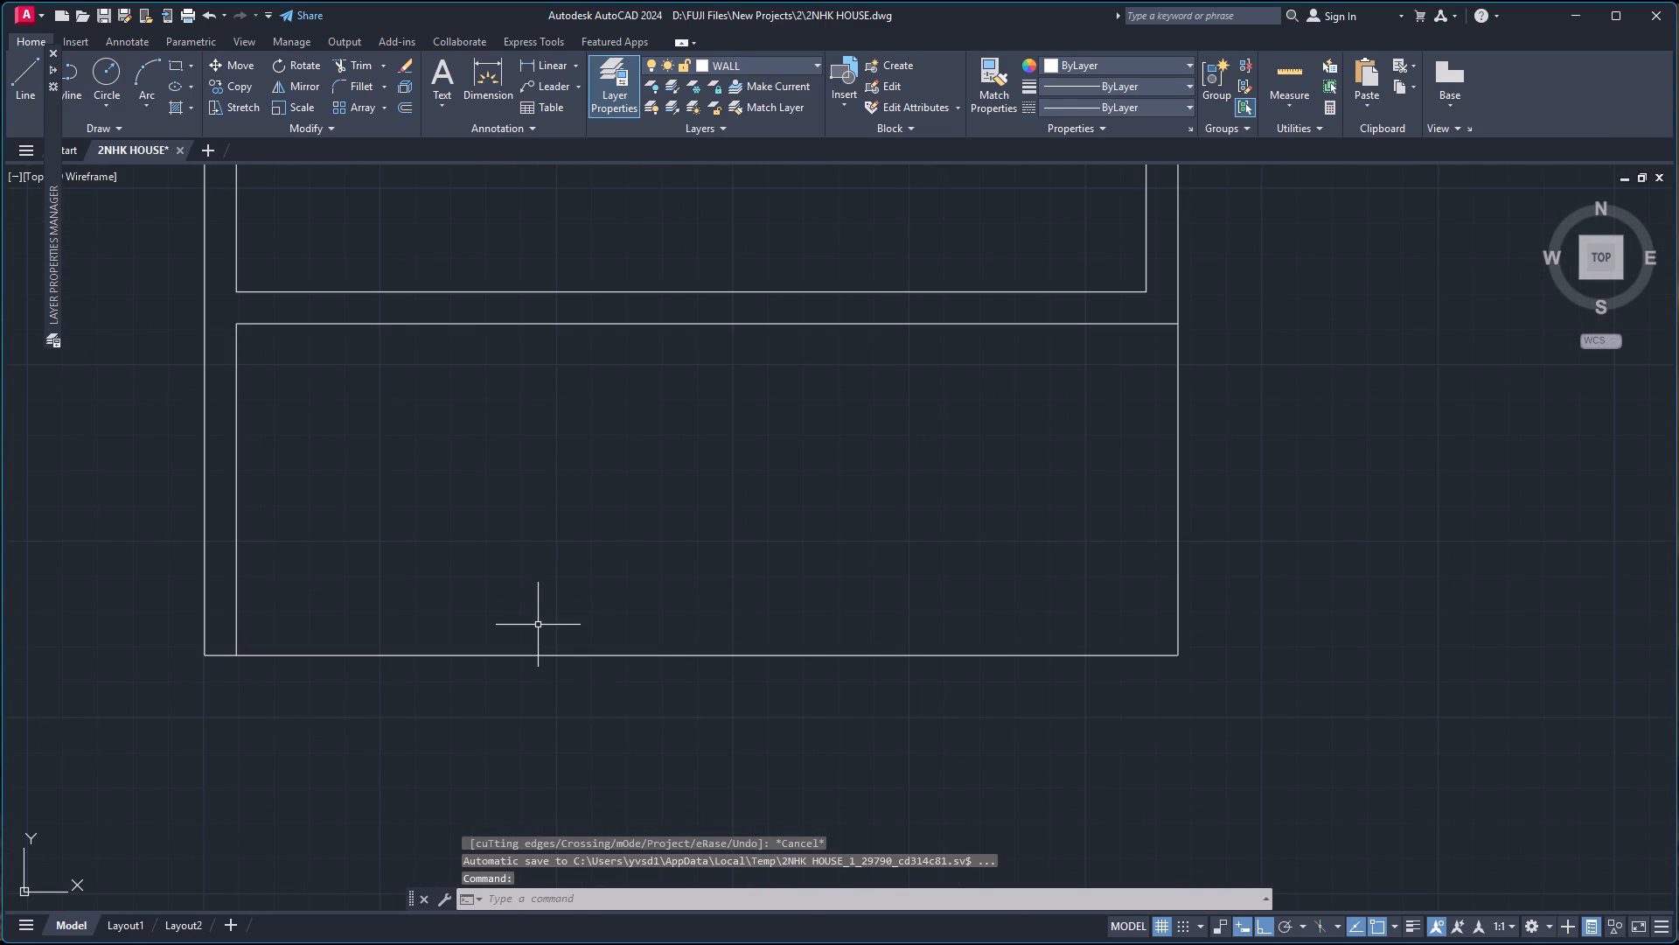
key(o)
key(Return)
key(Return)
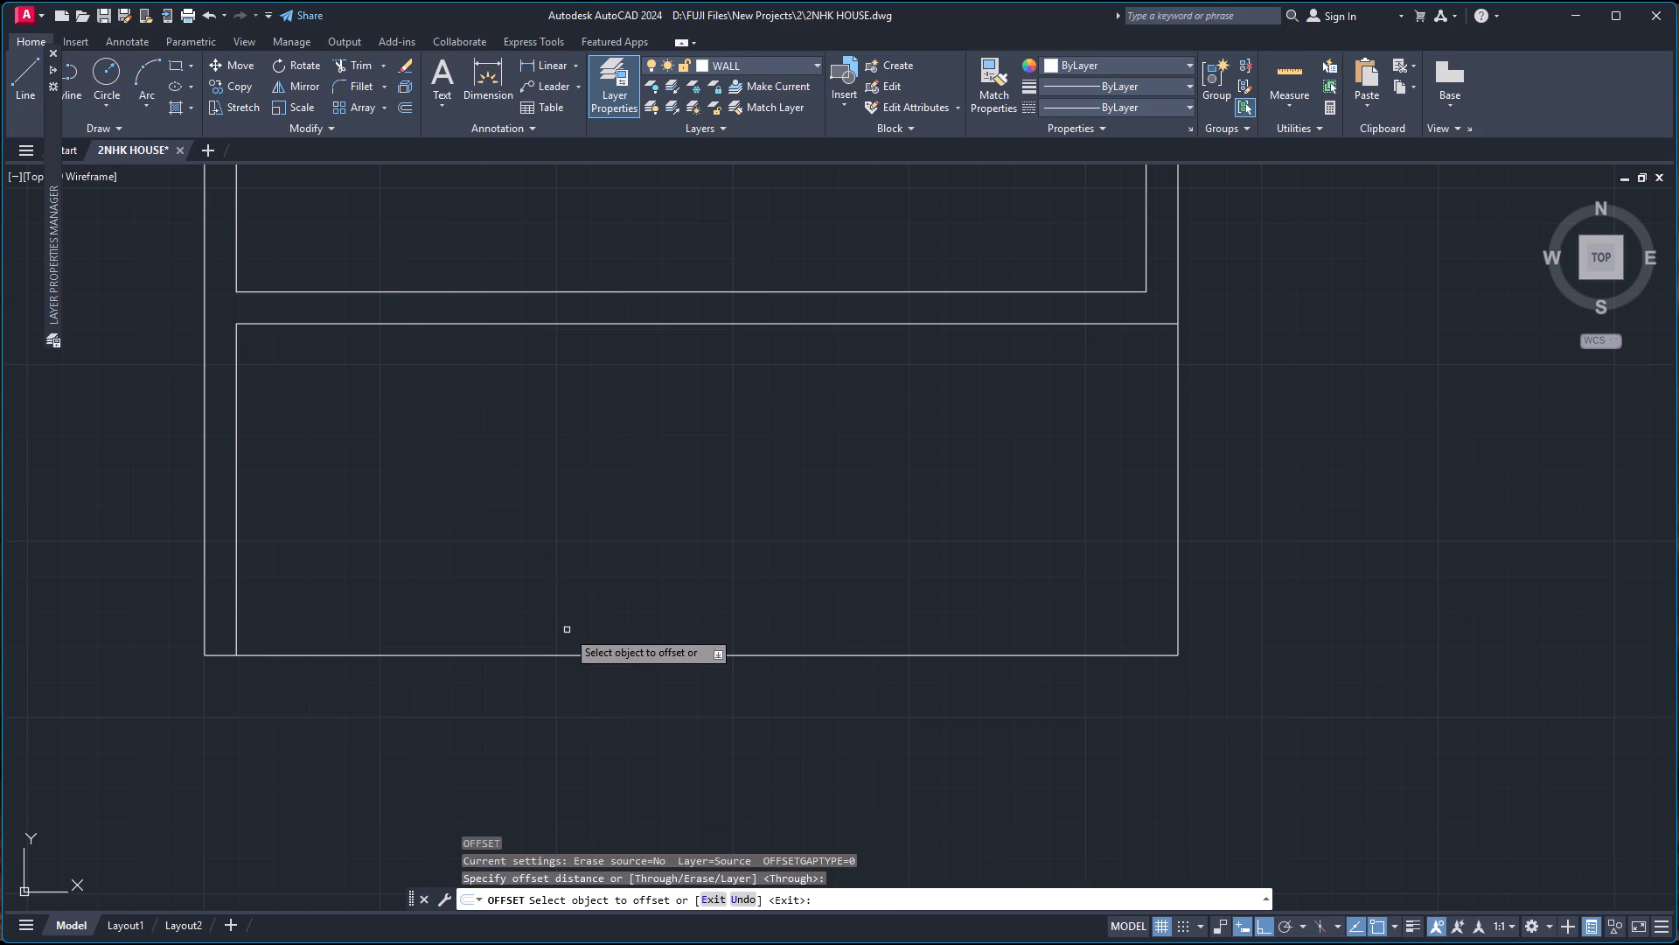
click(565, 656)
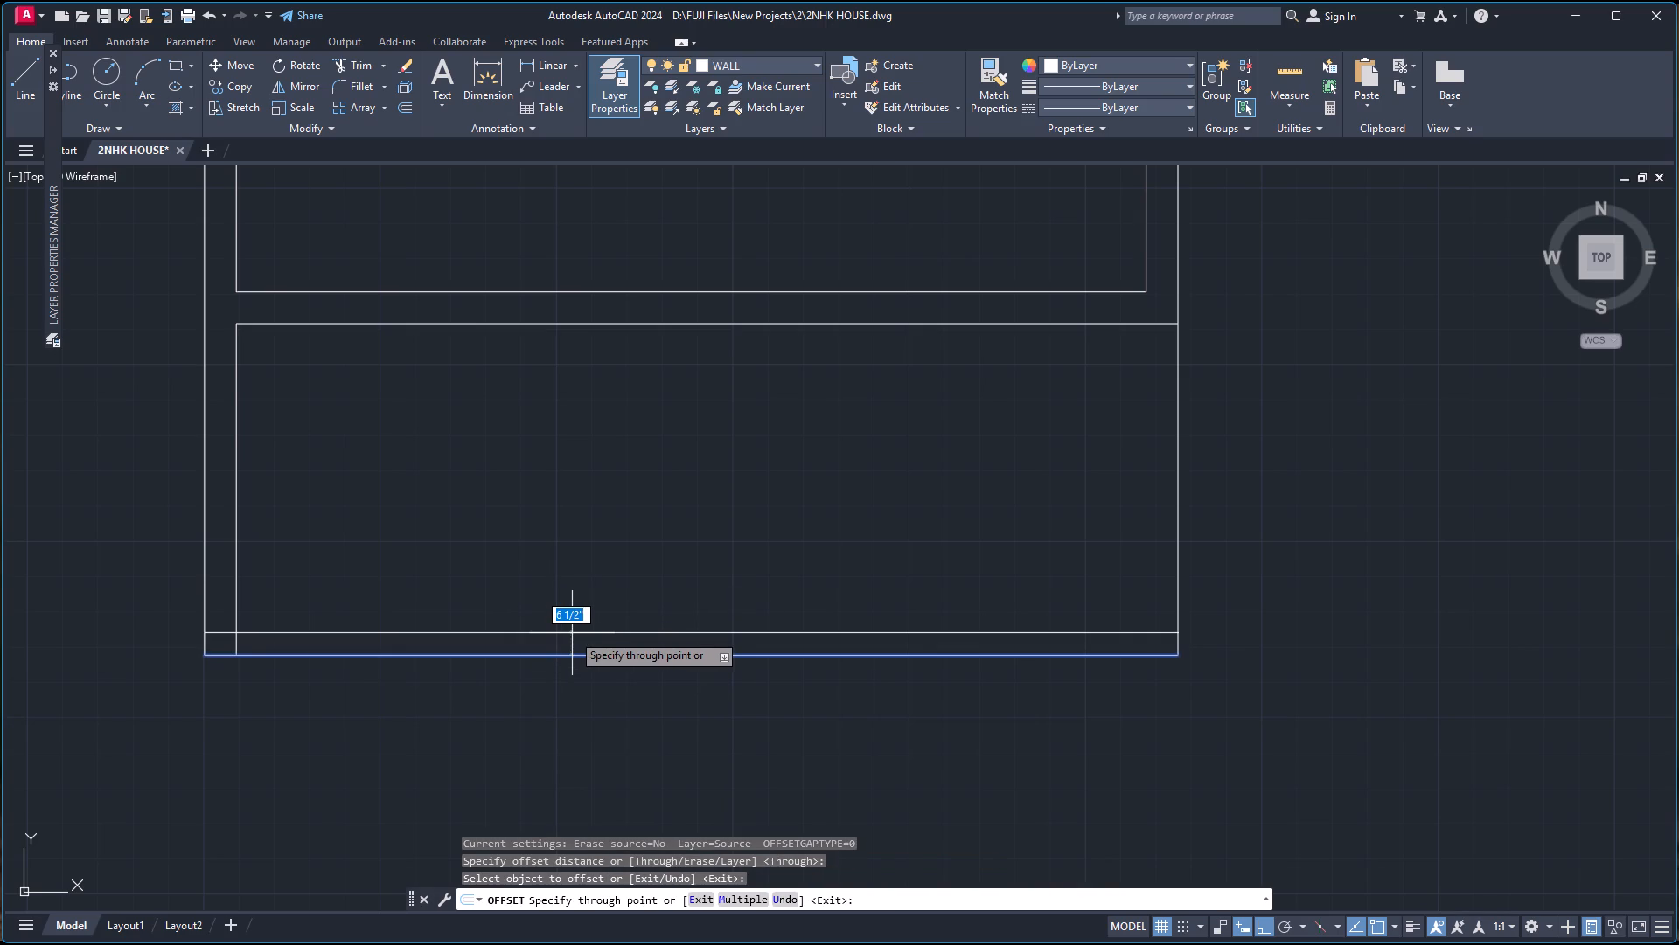
key(9)
key(Return)
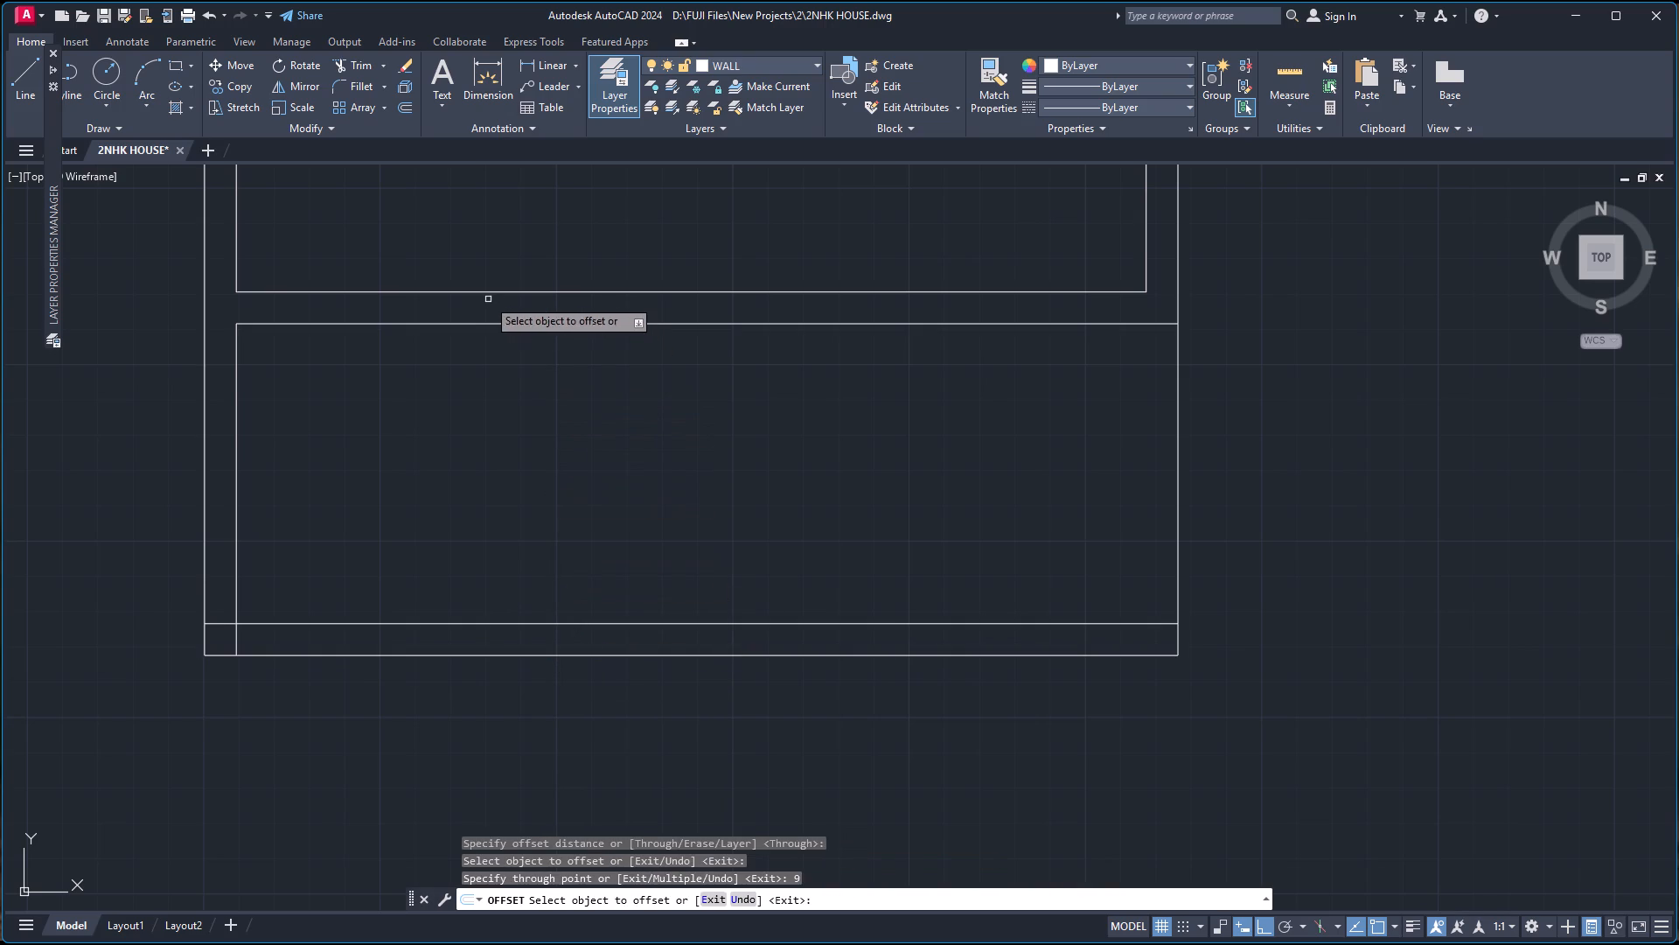
Add a vertical wall below the short third horizontal wall by offsetting the left wall's inner line 7' inward and the new line another 4".
scroll(415, 260, down, 3)
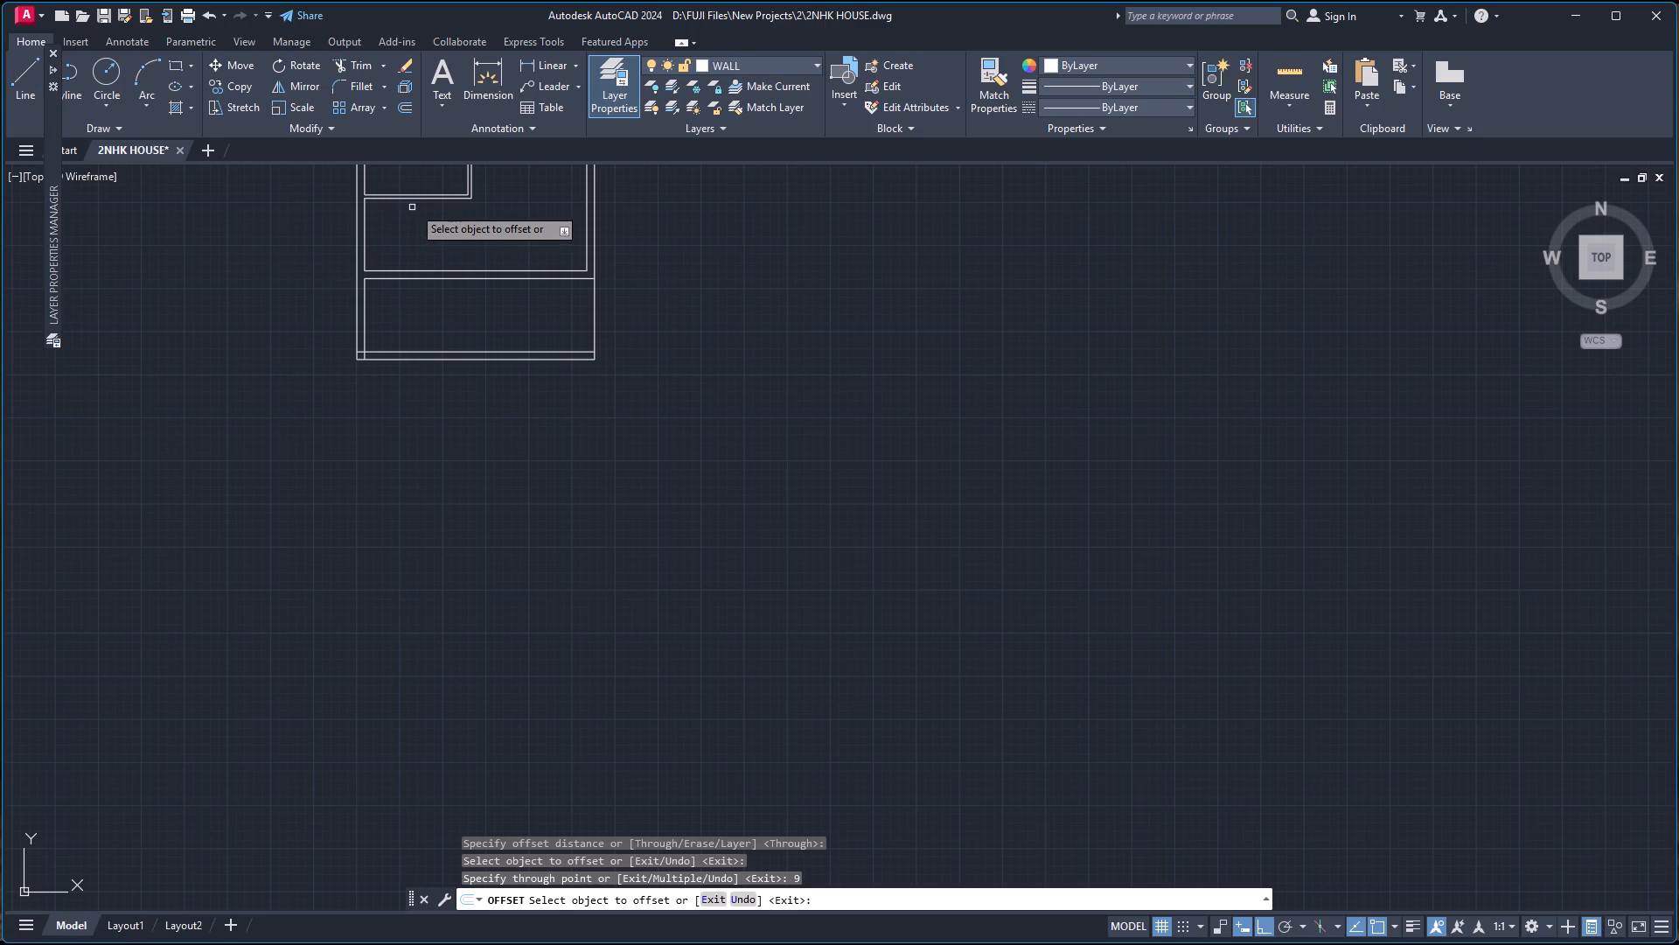
scroll(425, 202, down, 1)
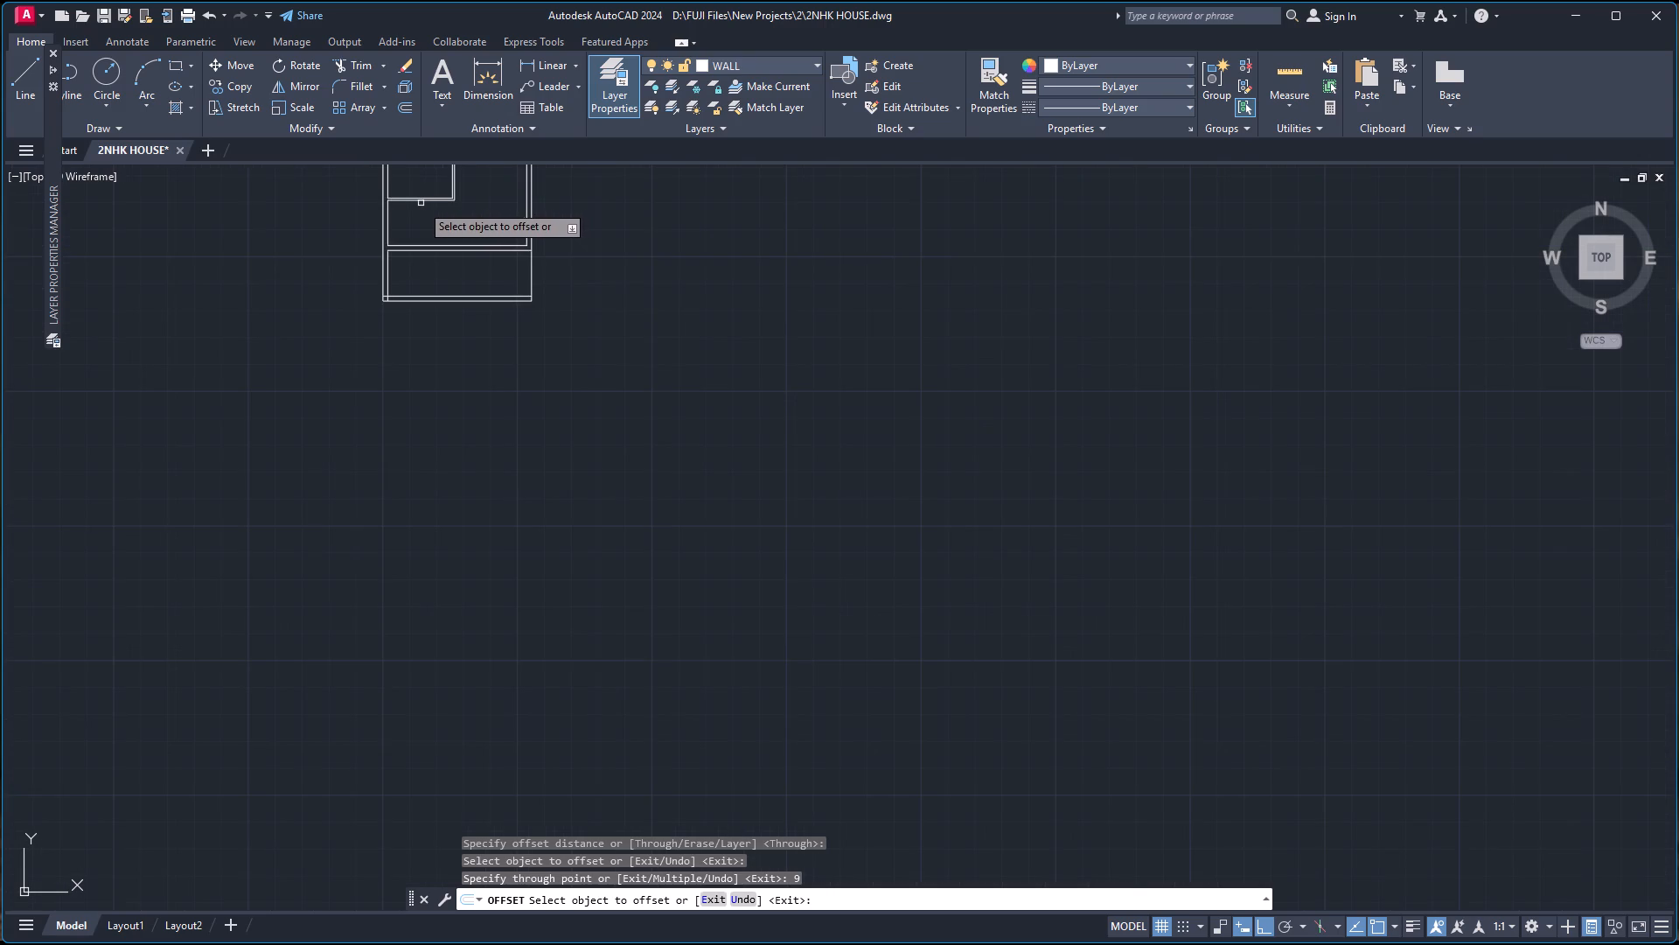
scroll(421, 204, up, 3)
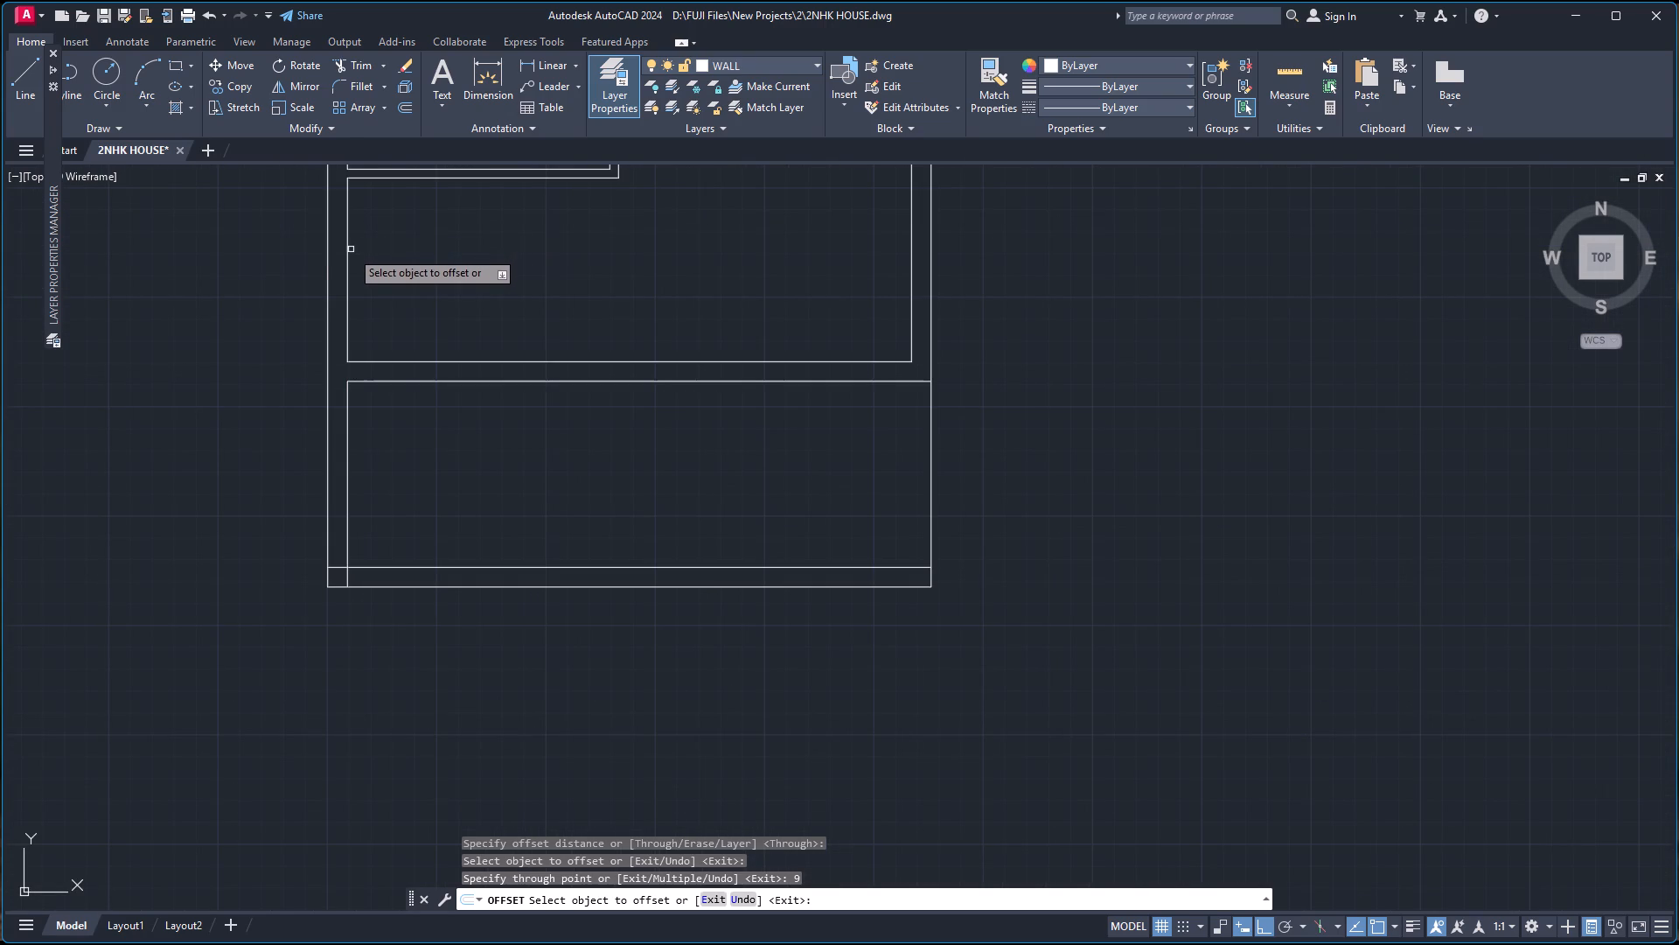
click(348, 257)
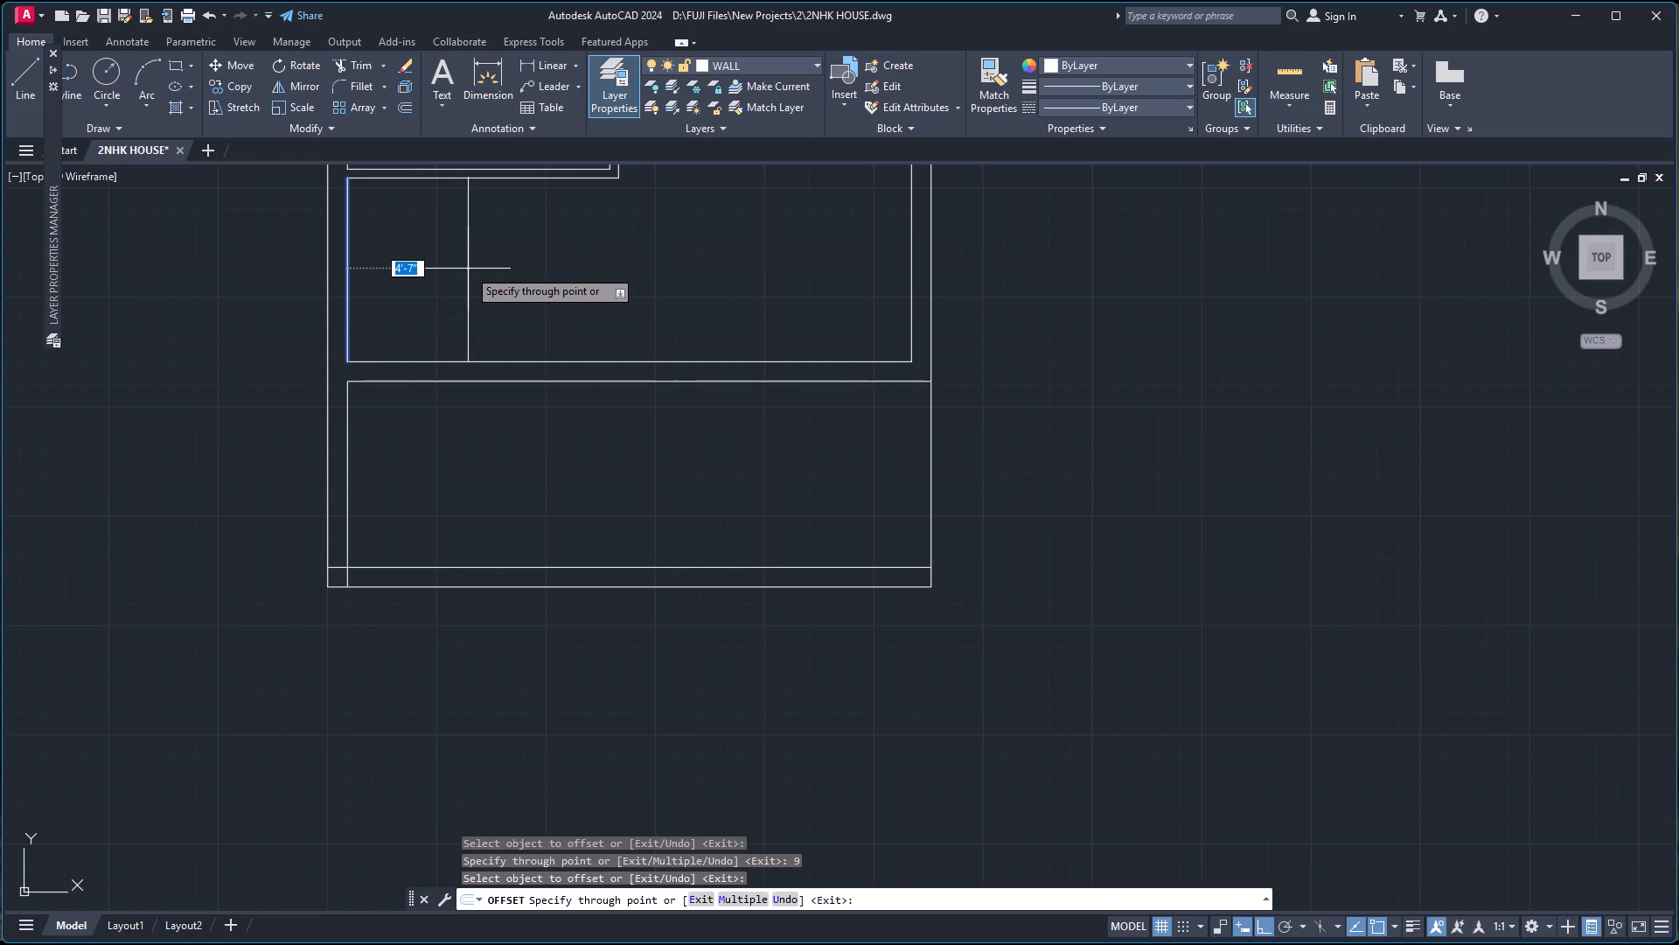
text(7'-)
key(BackSpace)
key(Return)
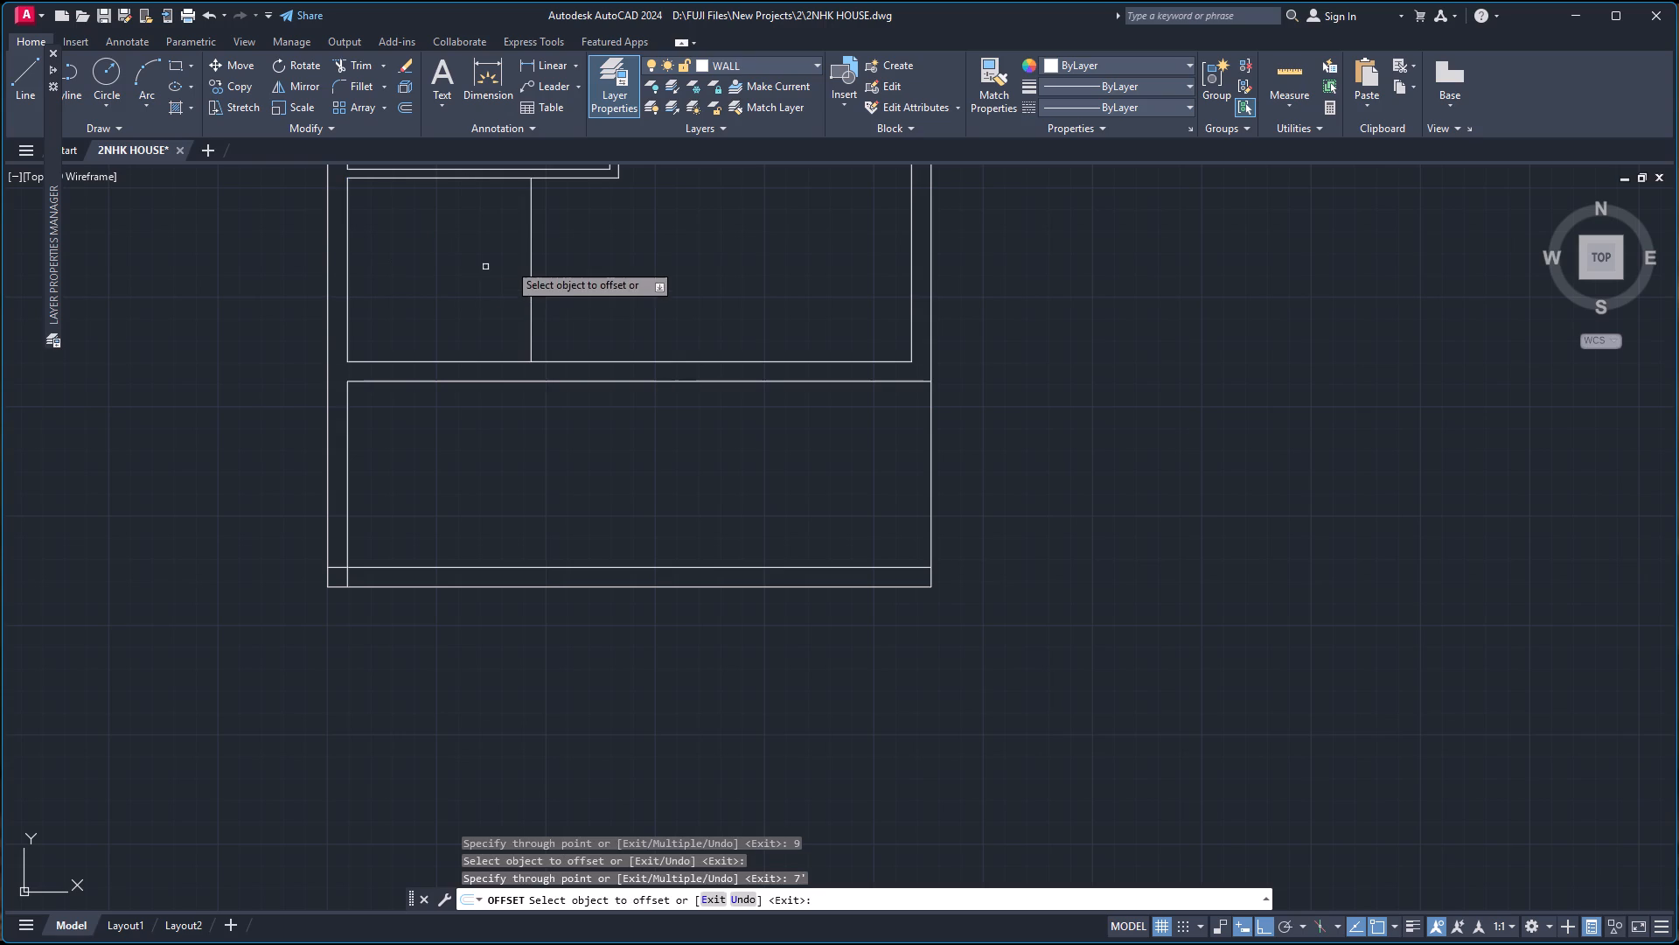
click(529, 258)
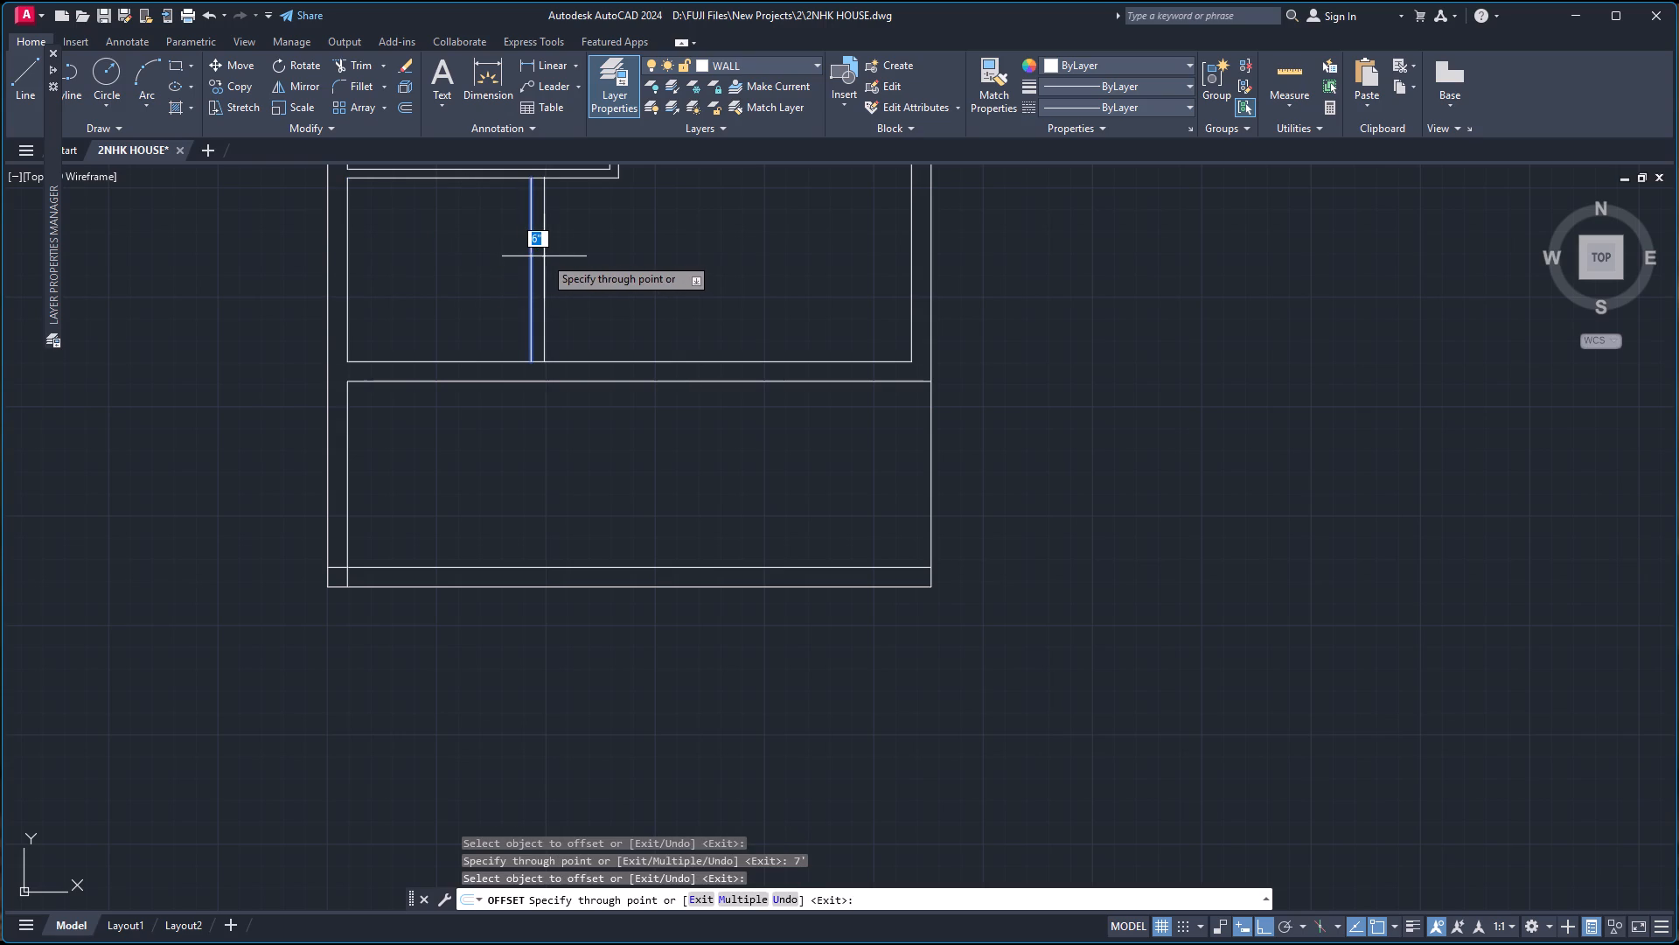
key(4)
key(Return)
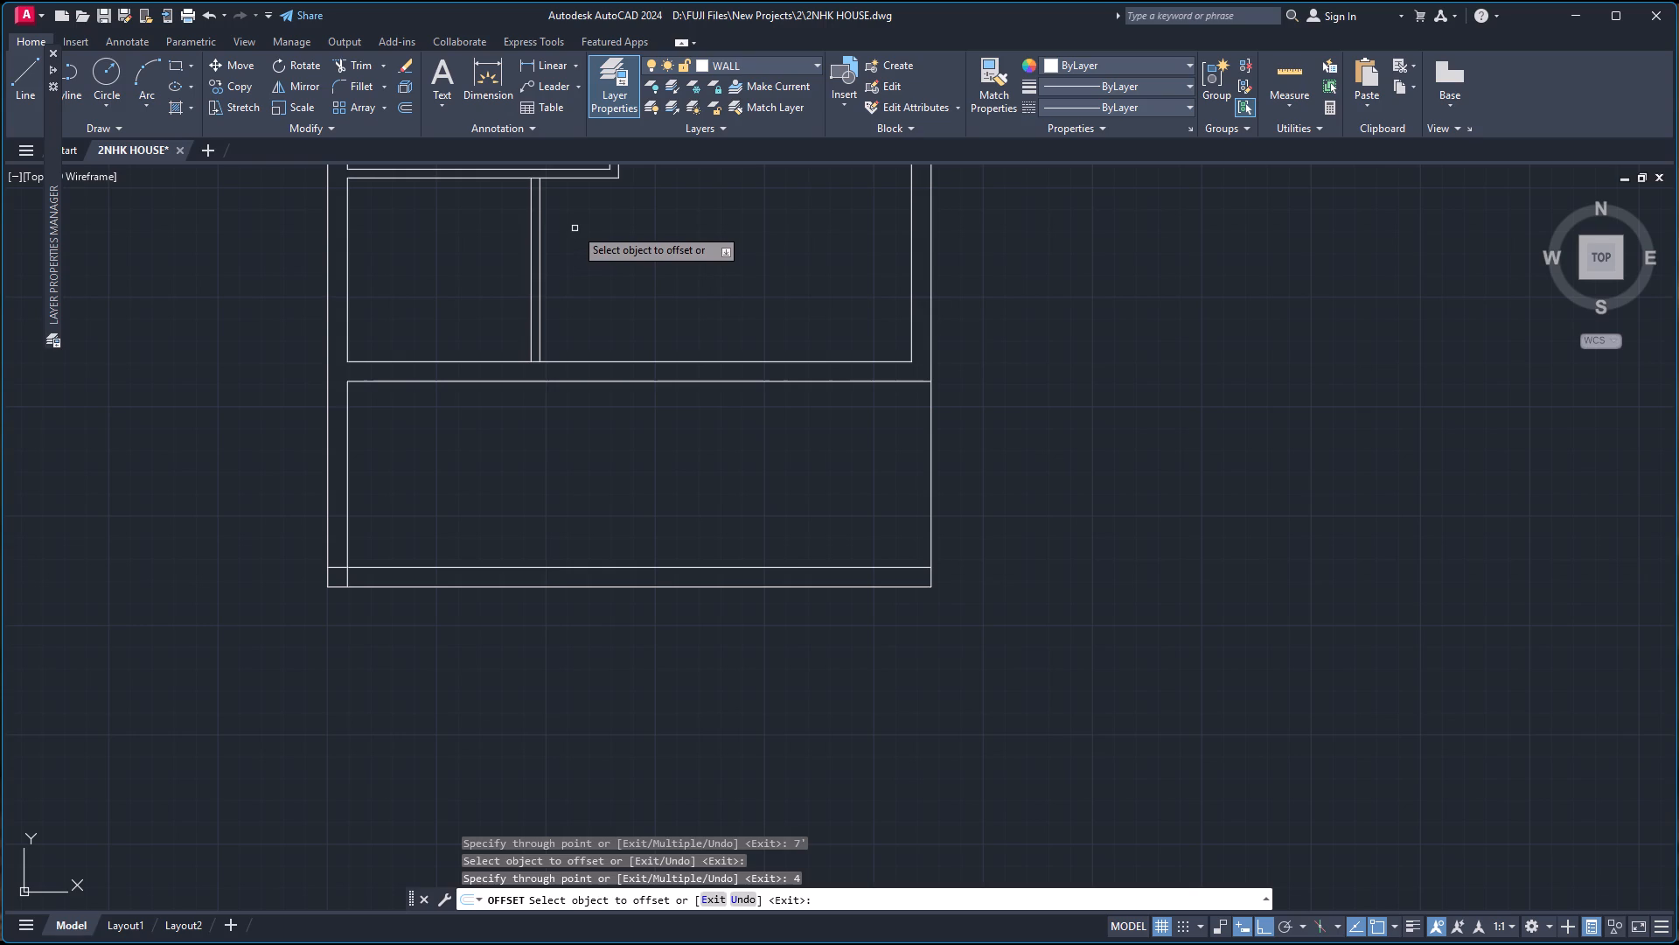
key(Escape)
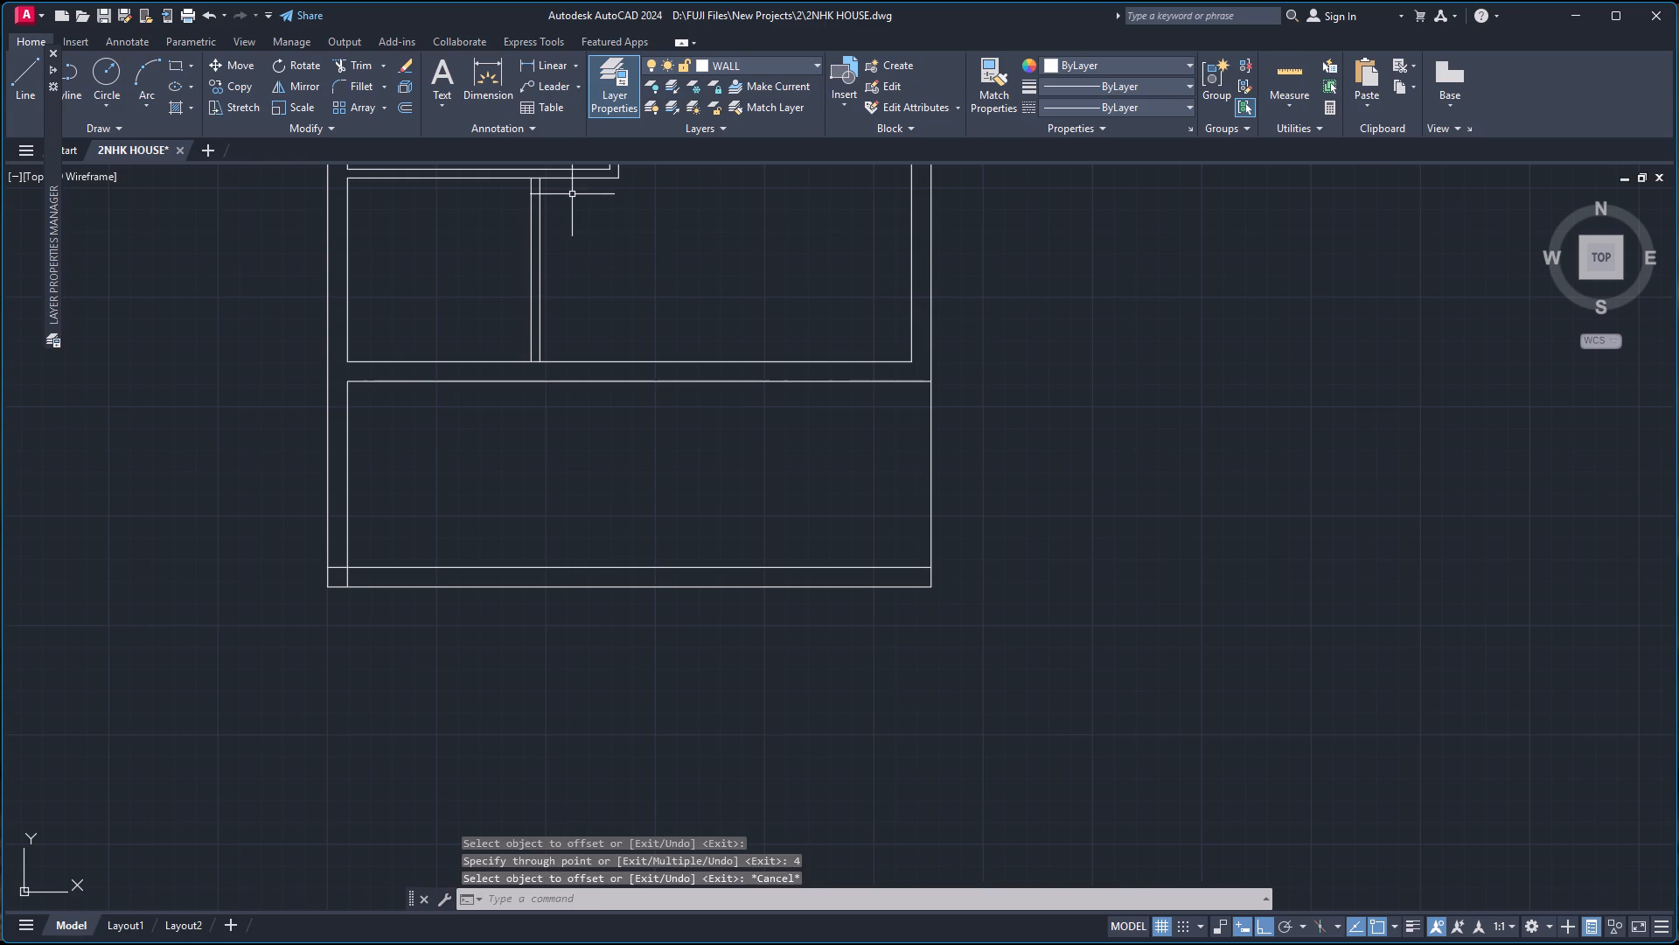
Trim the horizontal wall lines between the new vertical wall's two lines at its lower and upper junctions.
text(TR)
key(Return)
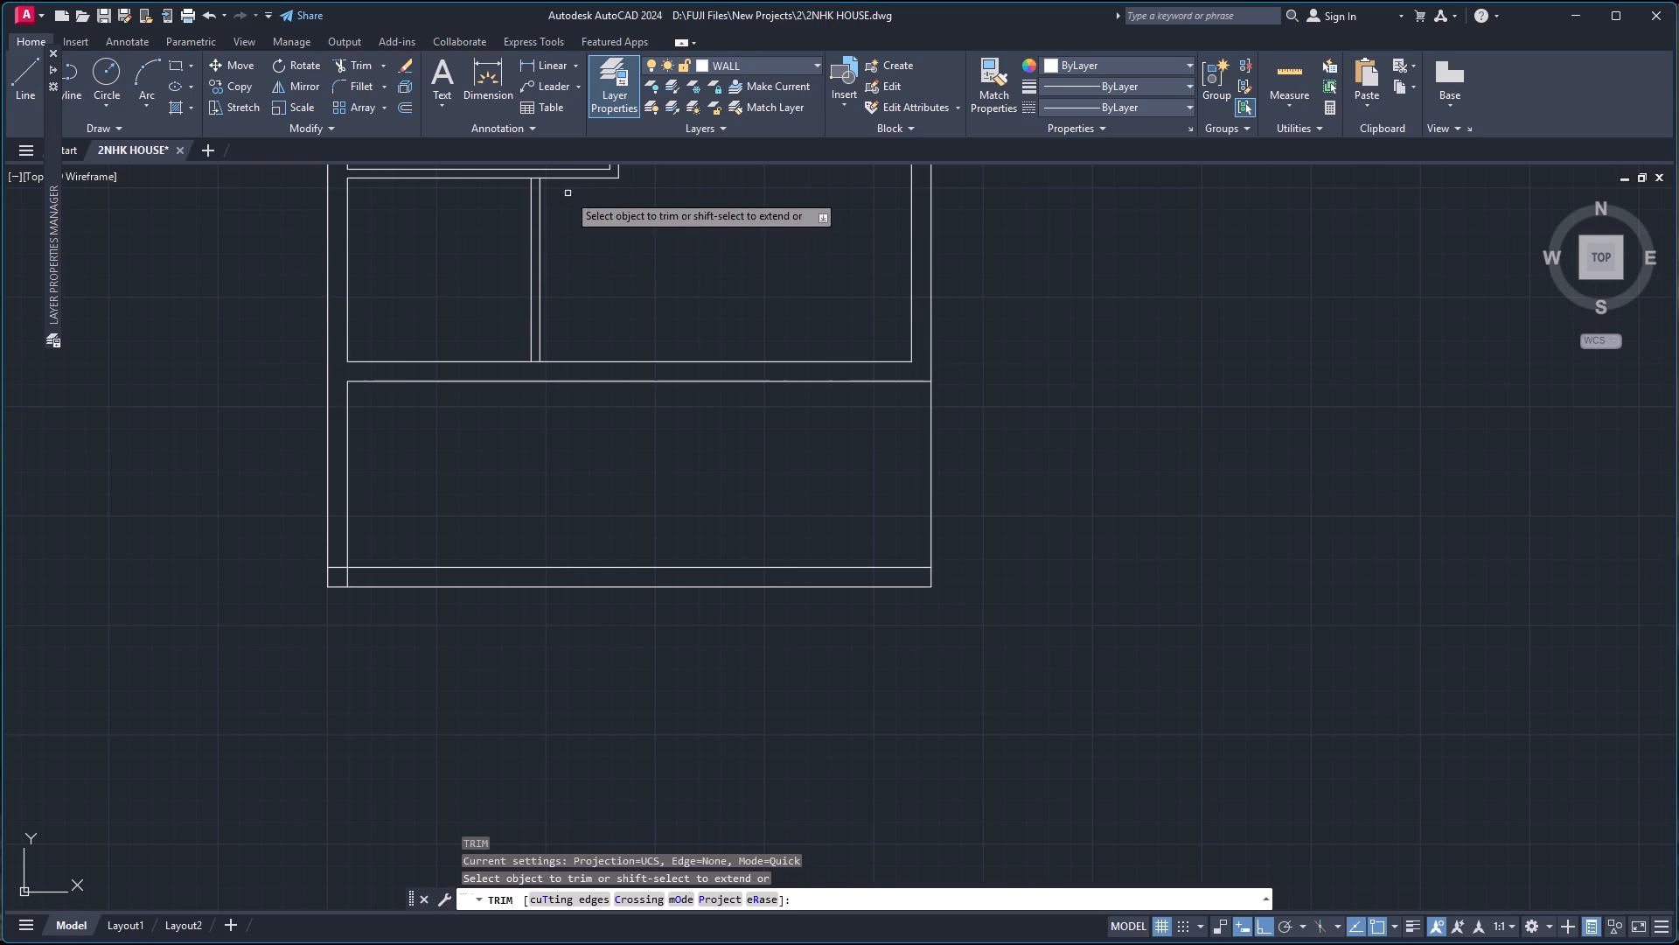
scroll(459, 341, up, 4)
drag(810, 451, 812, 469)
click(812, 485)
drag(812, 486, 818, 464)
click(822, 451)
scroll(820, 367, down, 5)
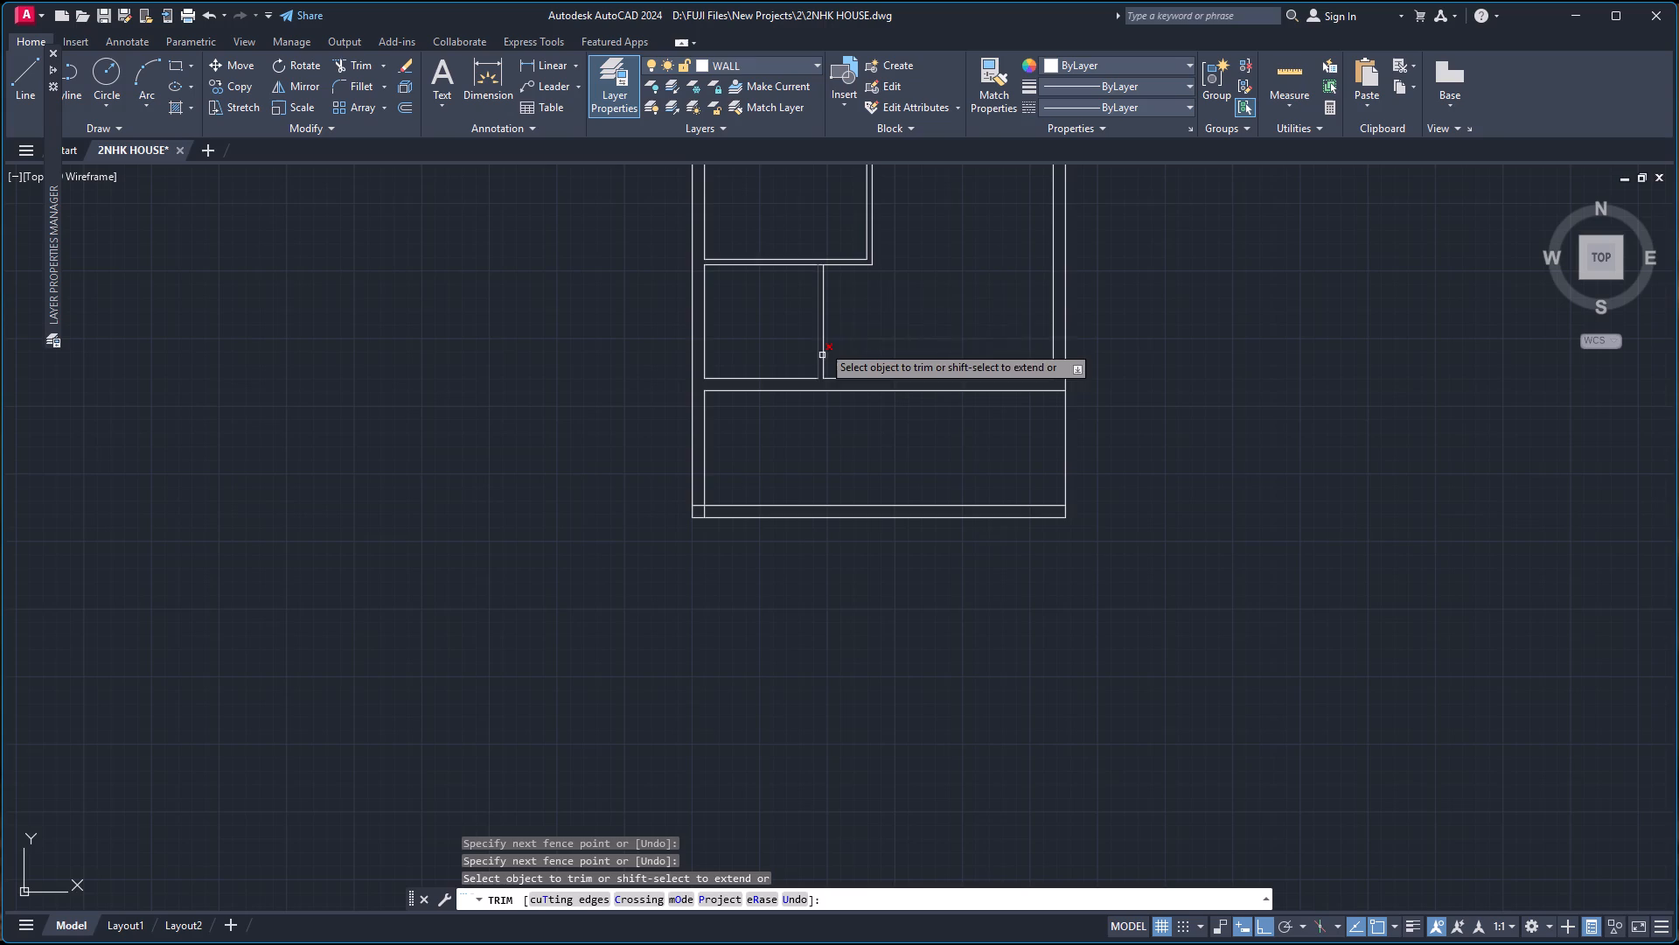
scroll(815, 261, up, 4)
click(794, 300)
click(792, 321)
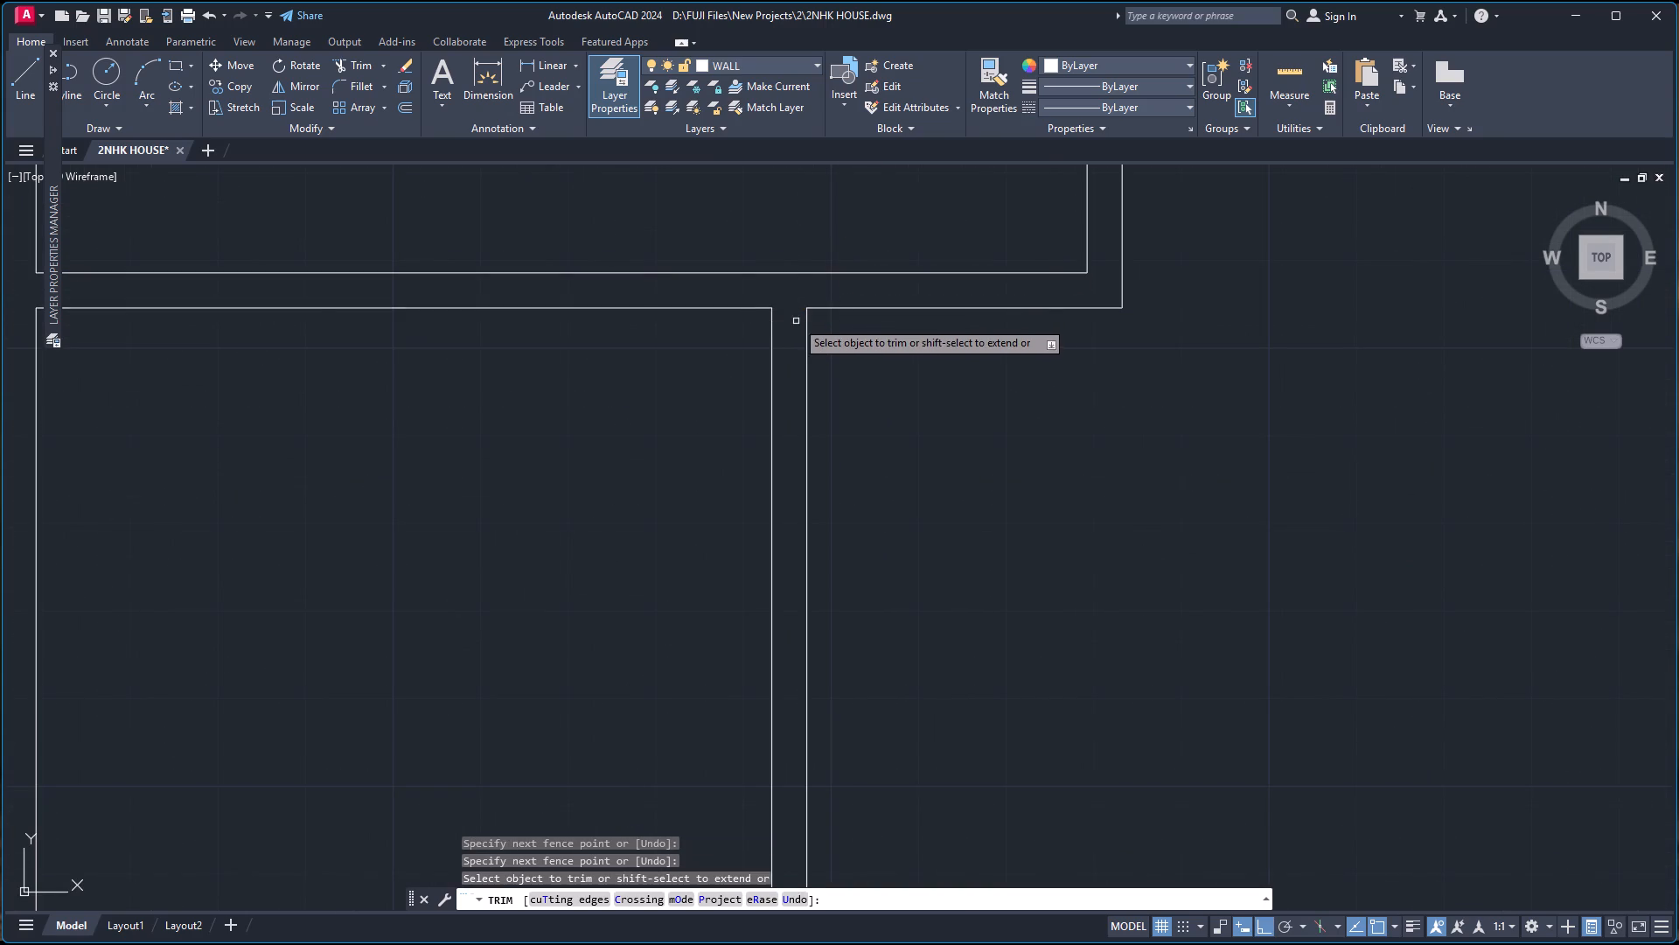
Trim the overlapping inner wall line ends at the plan's bottom-left outer corner and end trimming.
scroll(802, 316, down, 4)
scroll(776, 505, up, 2)
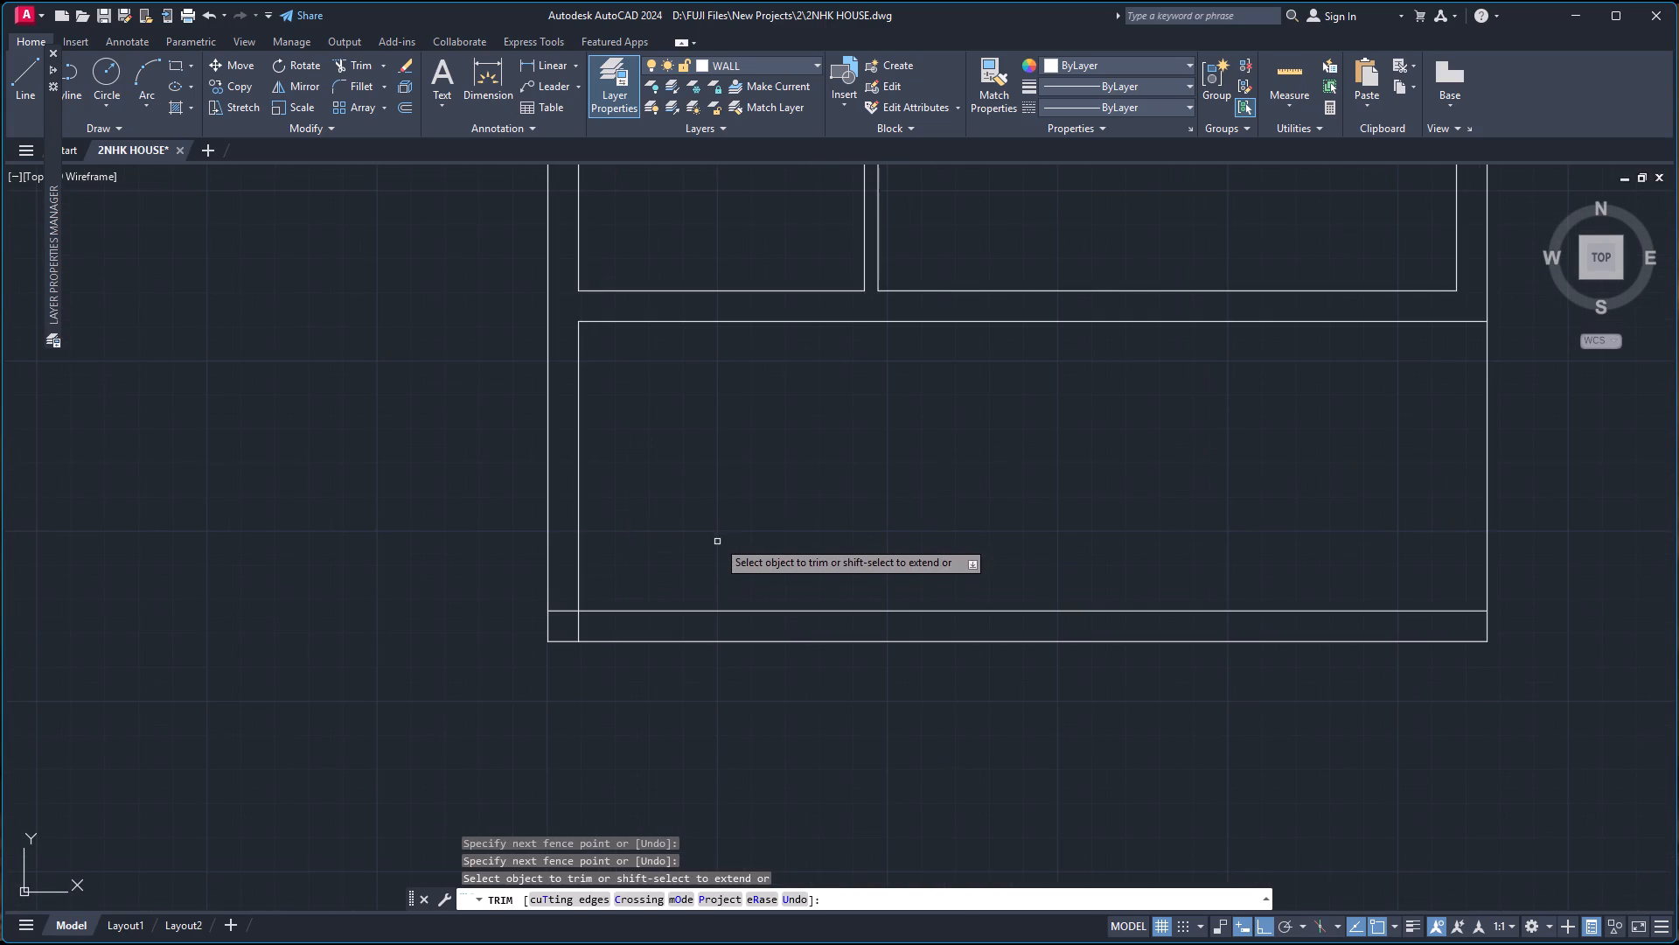
click(562, 606)
click(579, 629)
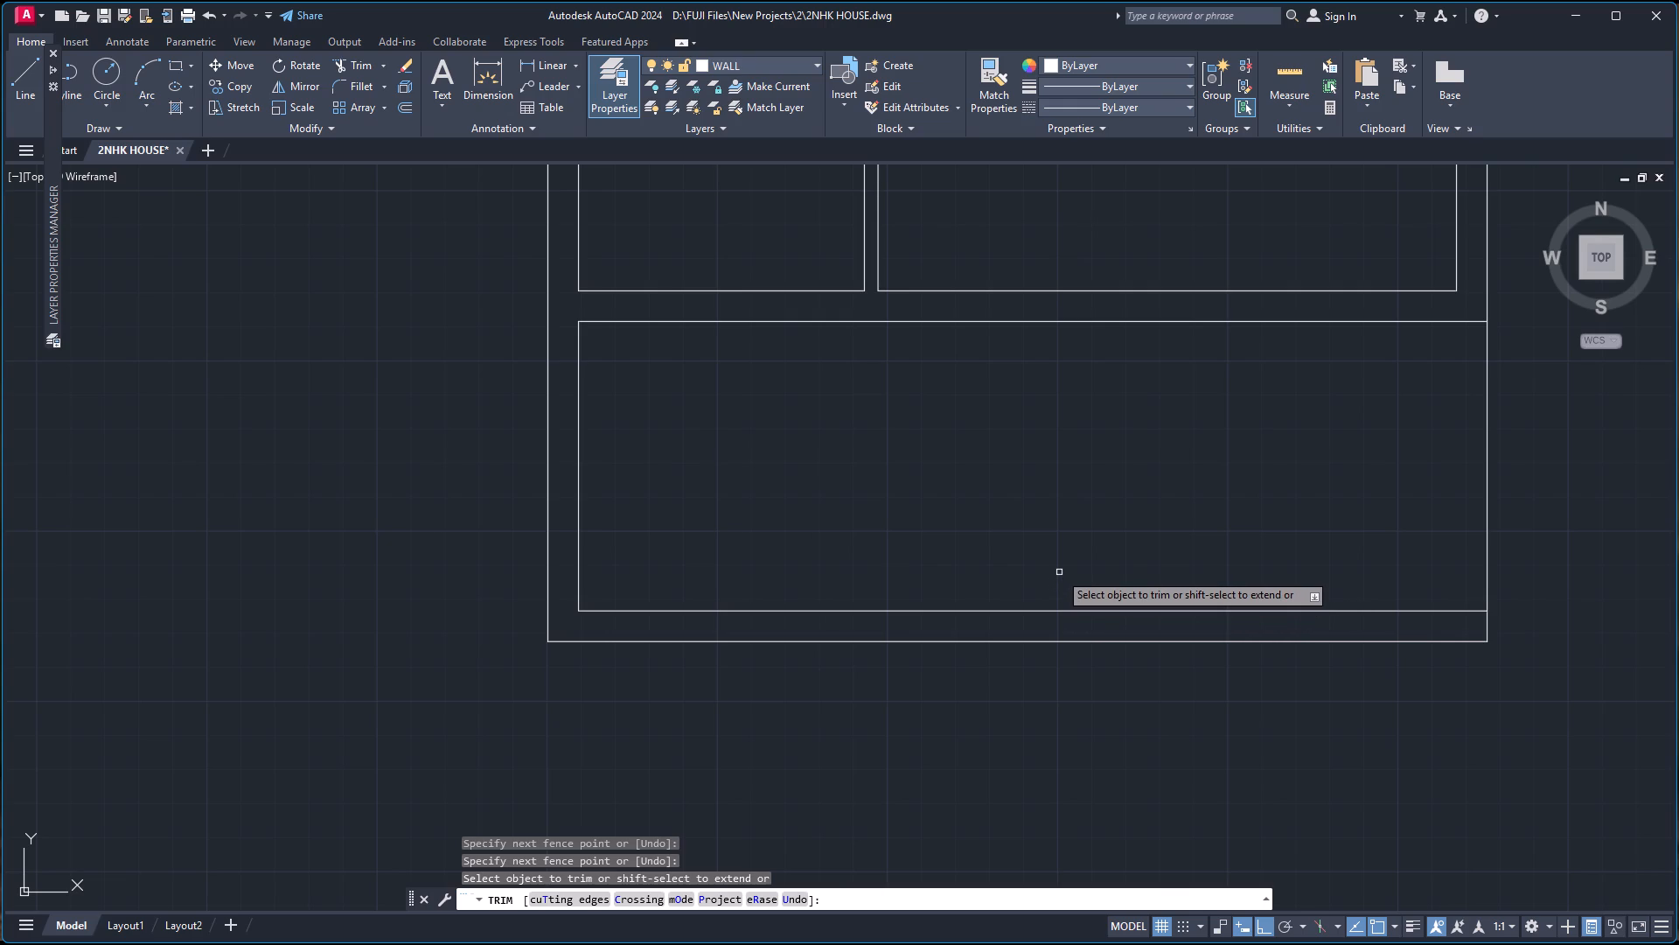
key(Escape)
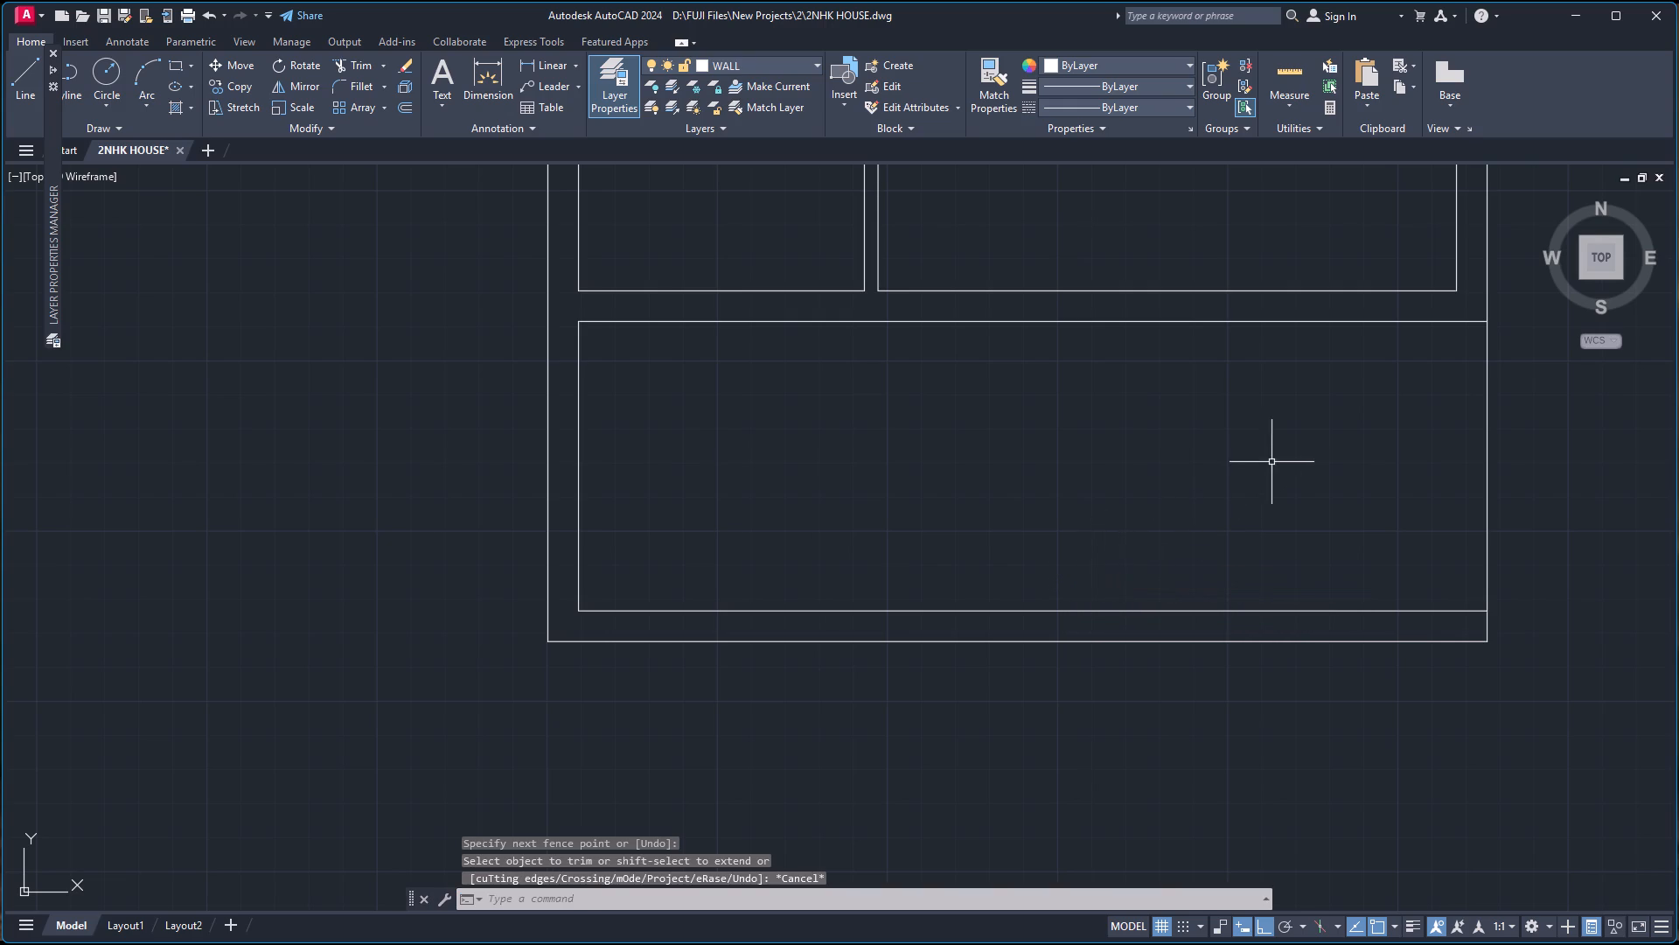
Quick-measure the clear dimensions of the bottom room and the small room along the left outer wall.
scroll(1276, 462, down, 2)
click(1289, 79)
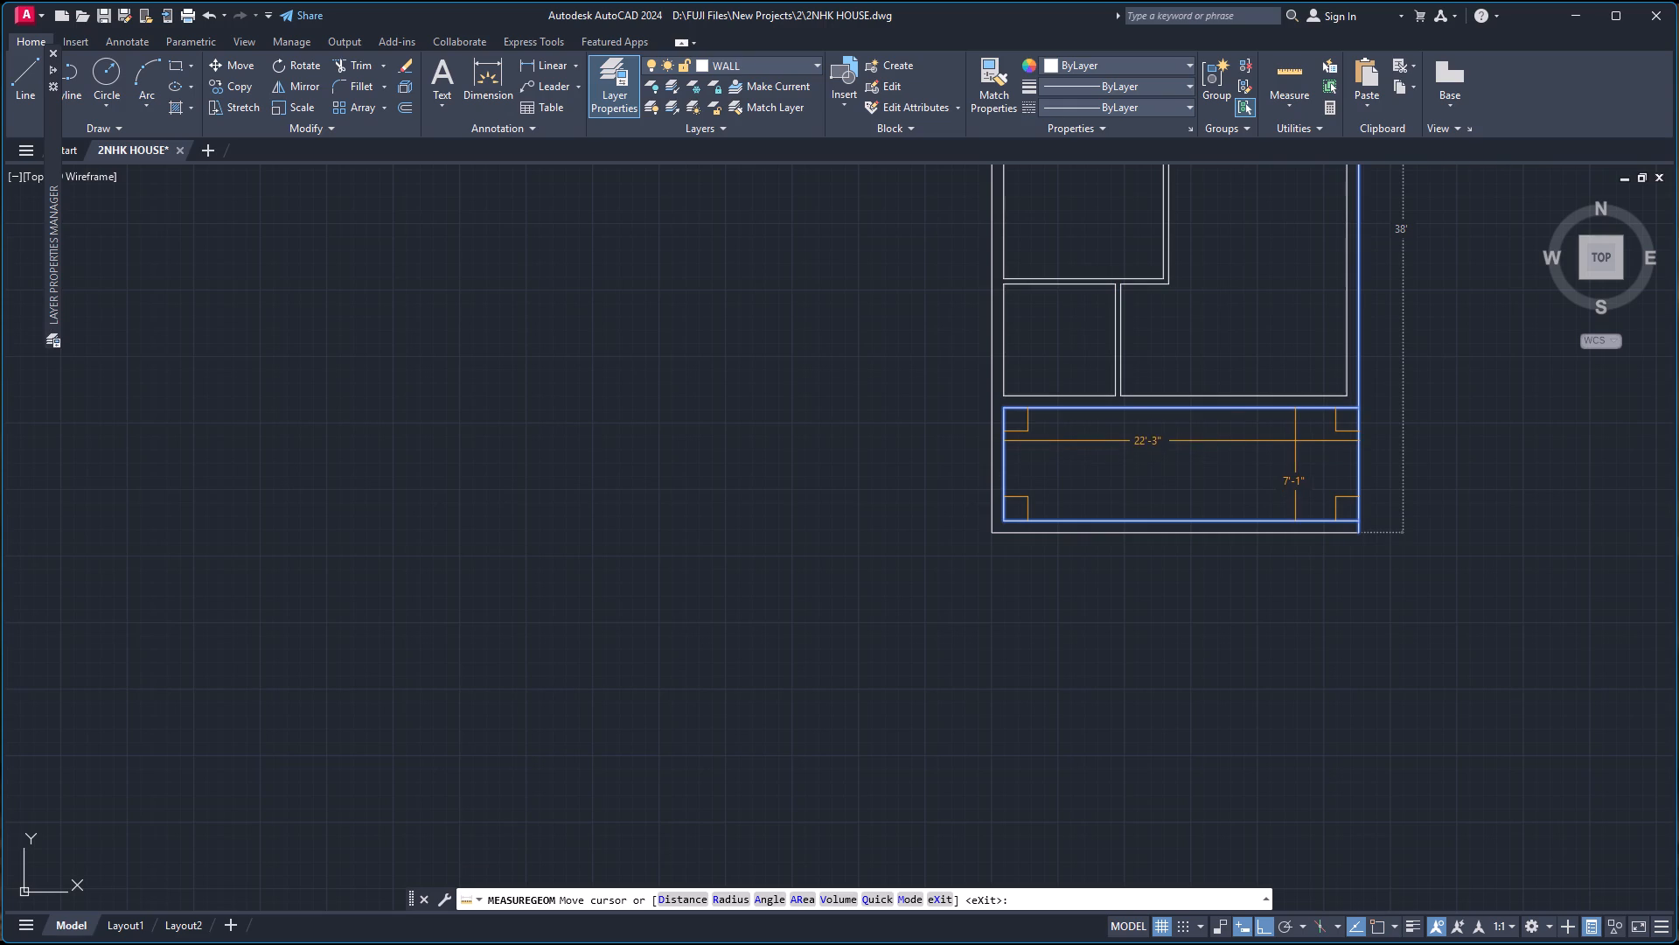
scroll(1295, 441, down, 4)
scroll(1285, 314, up, 3)
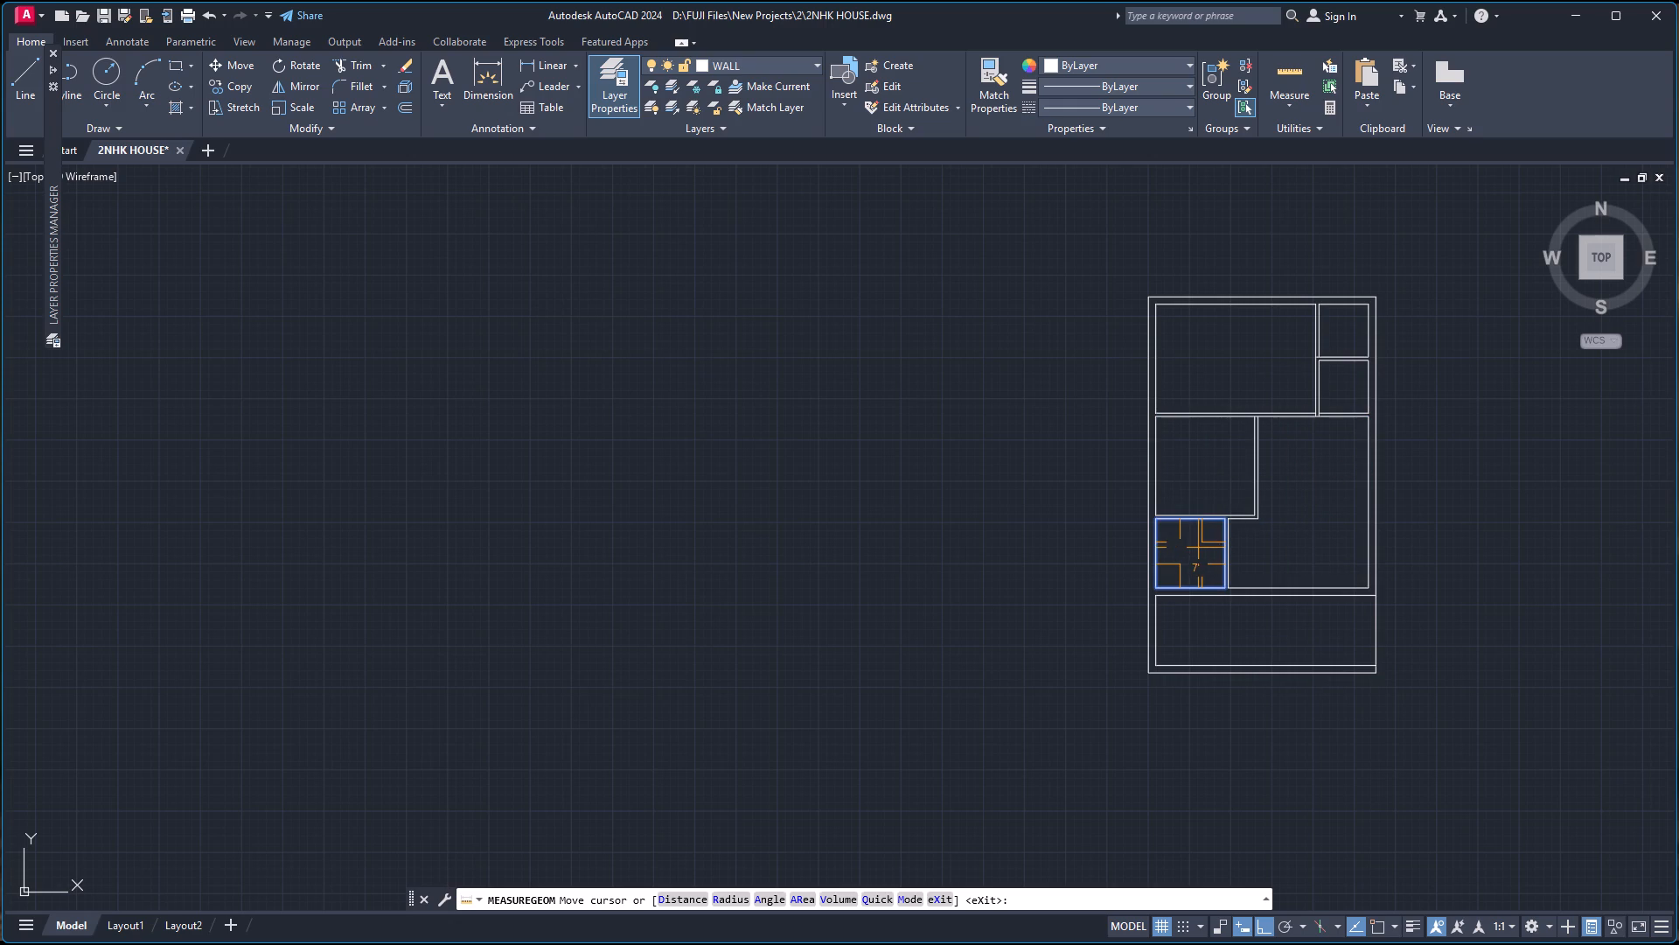
scroll(1197, 548, up, 4)
scroll(1197, 546, down, 1)
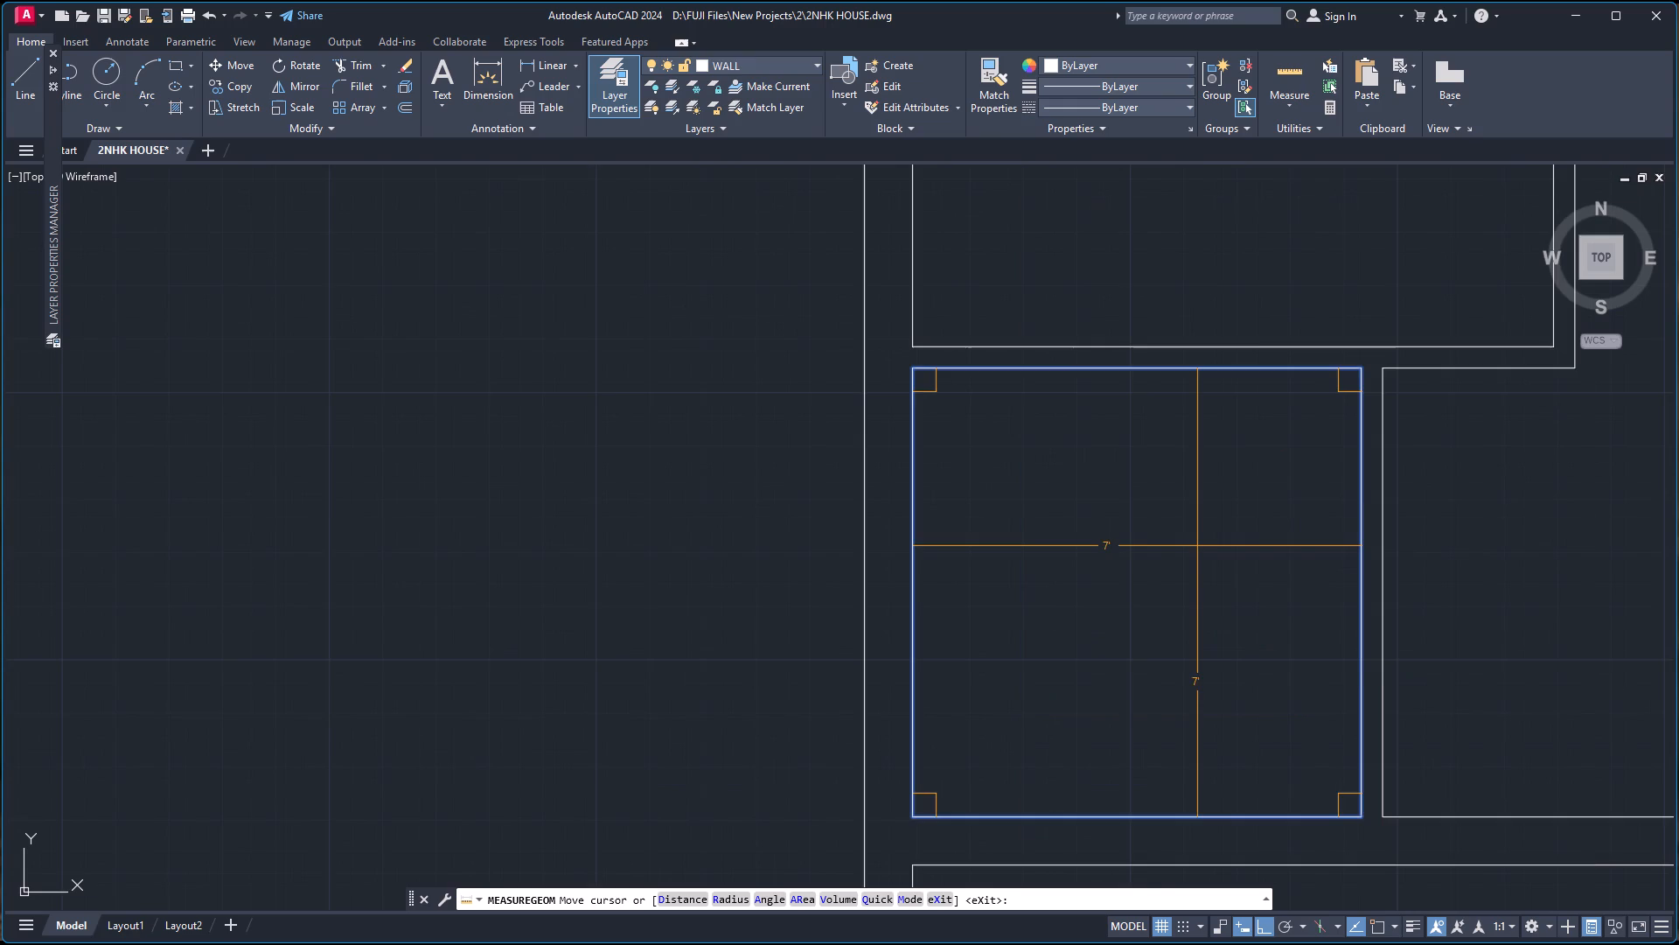
scroll(1197, 546, down, 1)
scroll(1197, 546, up, 1)
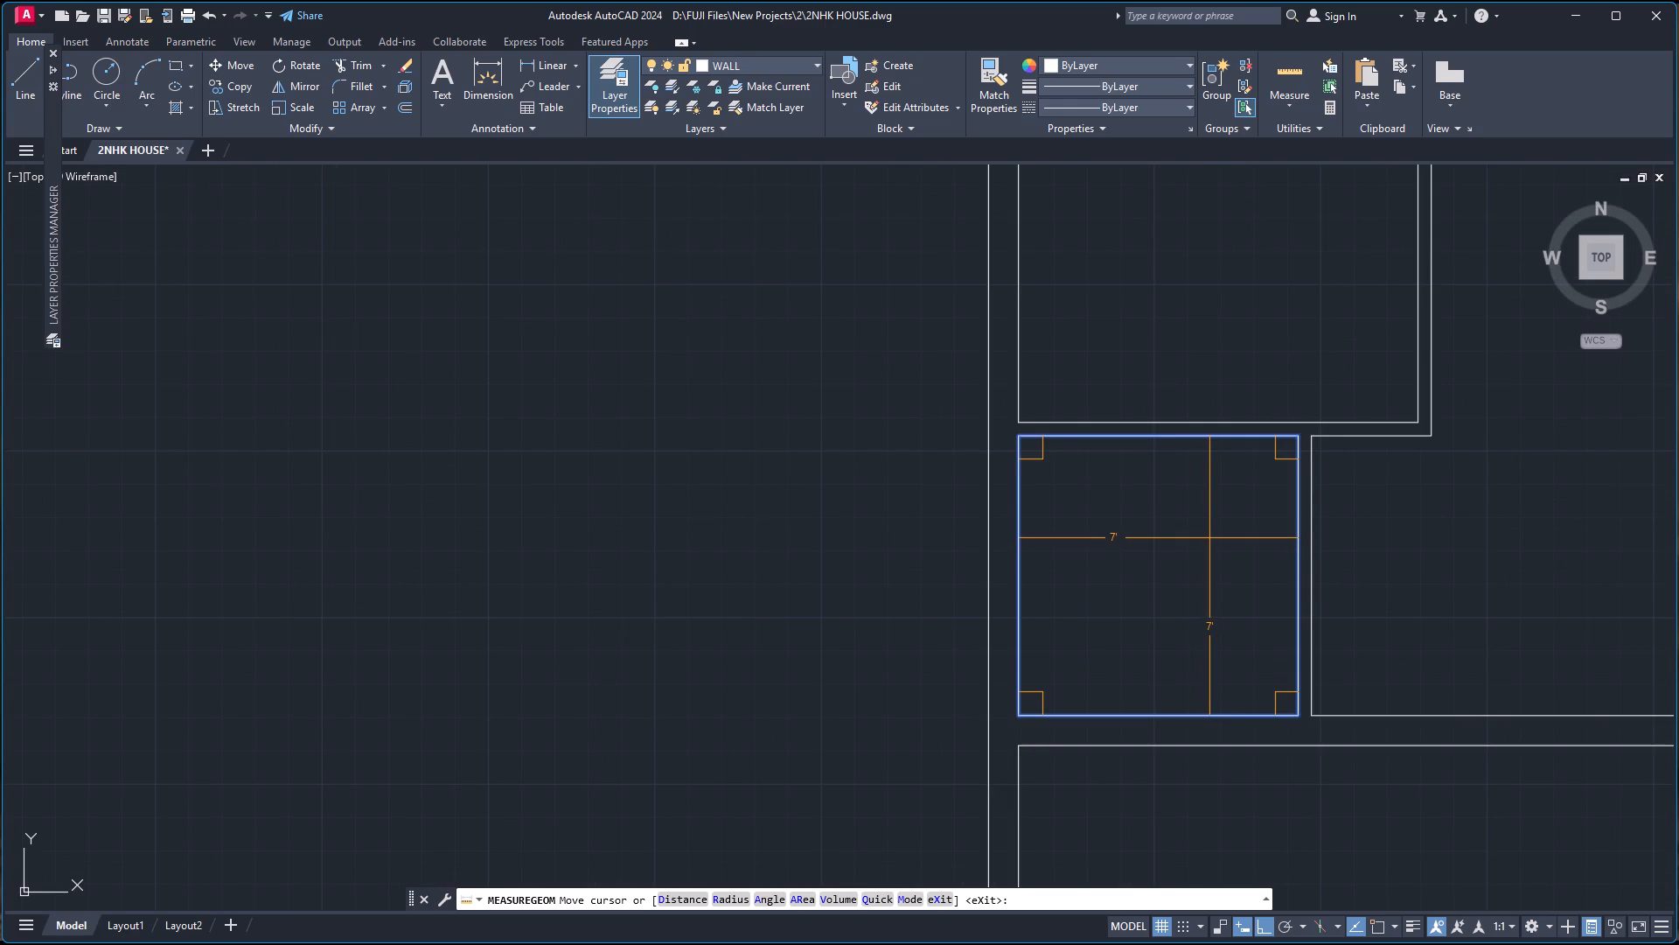
key(Escape)
Erase the new lower vertical wall, the lowest interior horizontal wall and the bottom outer wall's inner line.
scroll(1361, 570, down, 3)
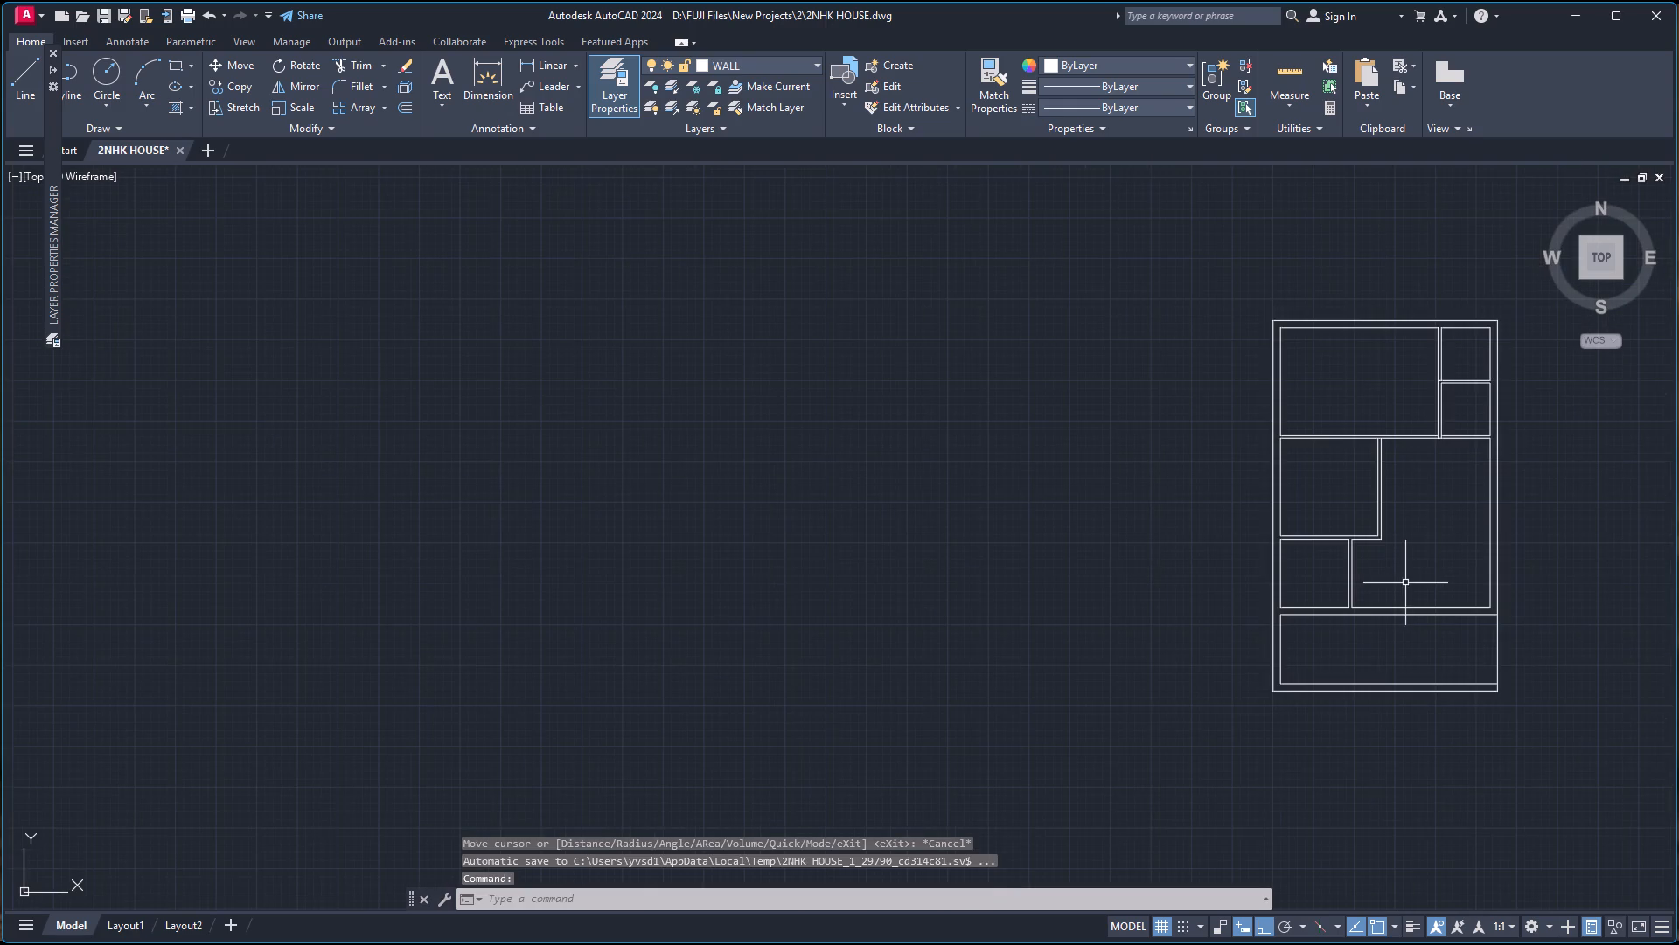
scroll(1405, 583, up, 2)
scroll(1405, 583, down, 1)
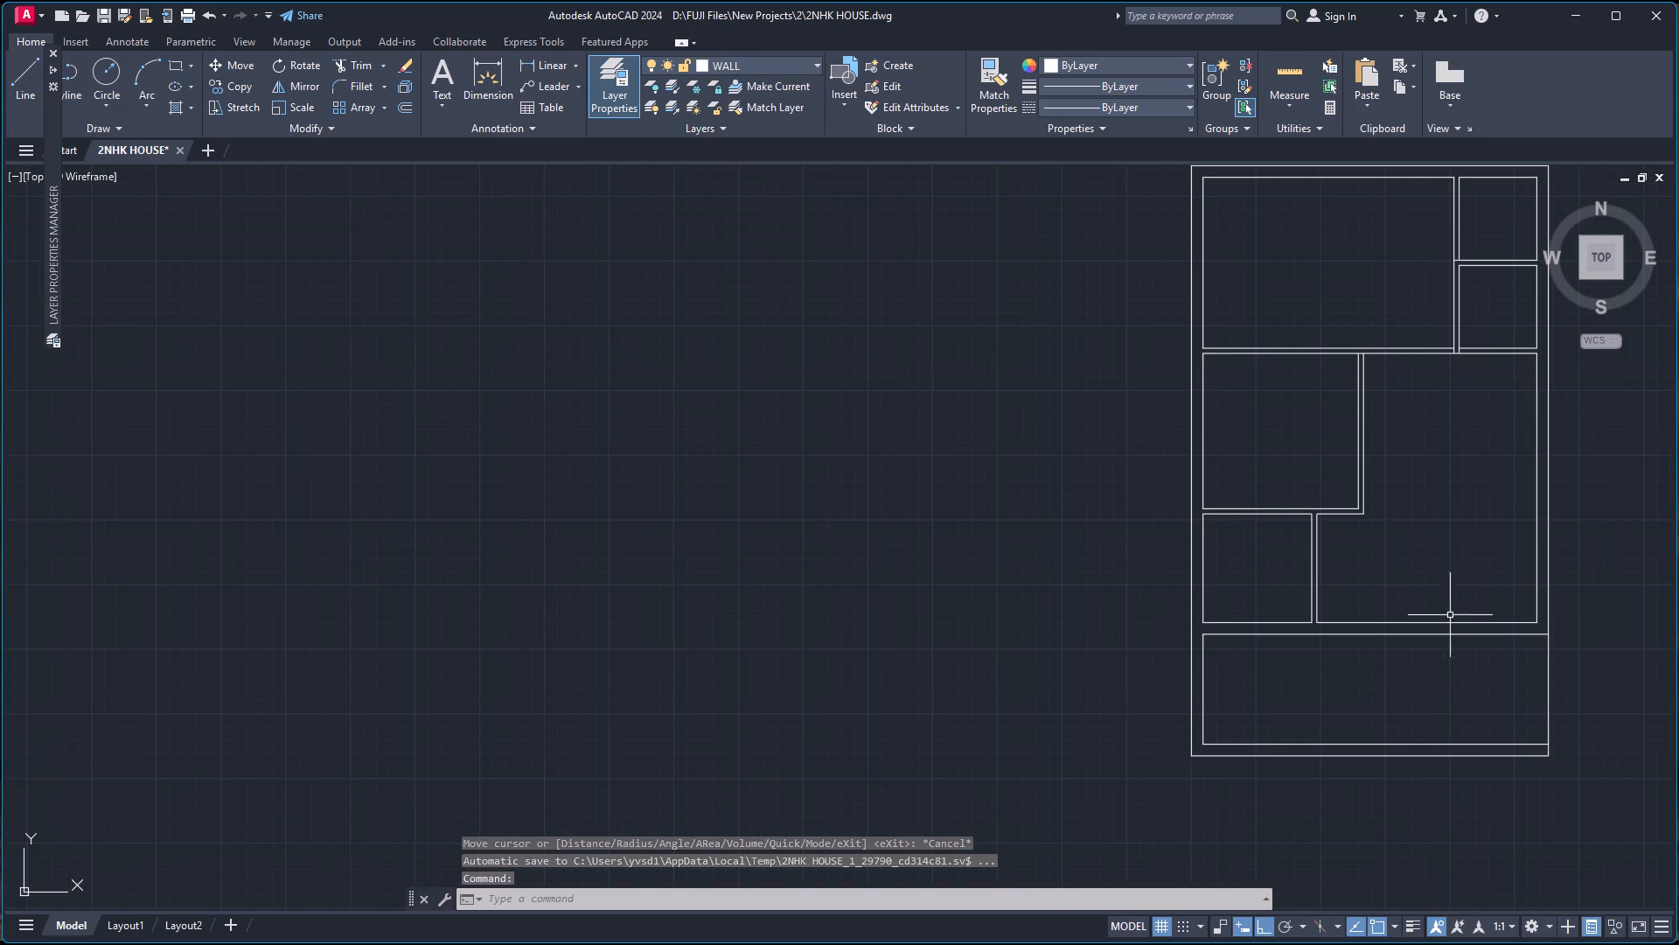
click(1406, 750)
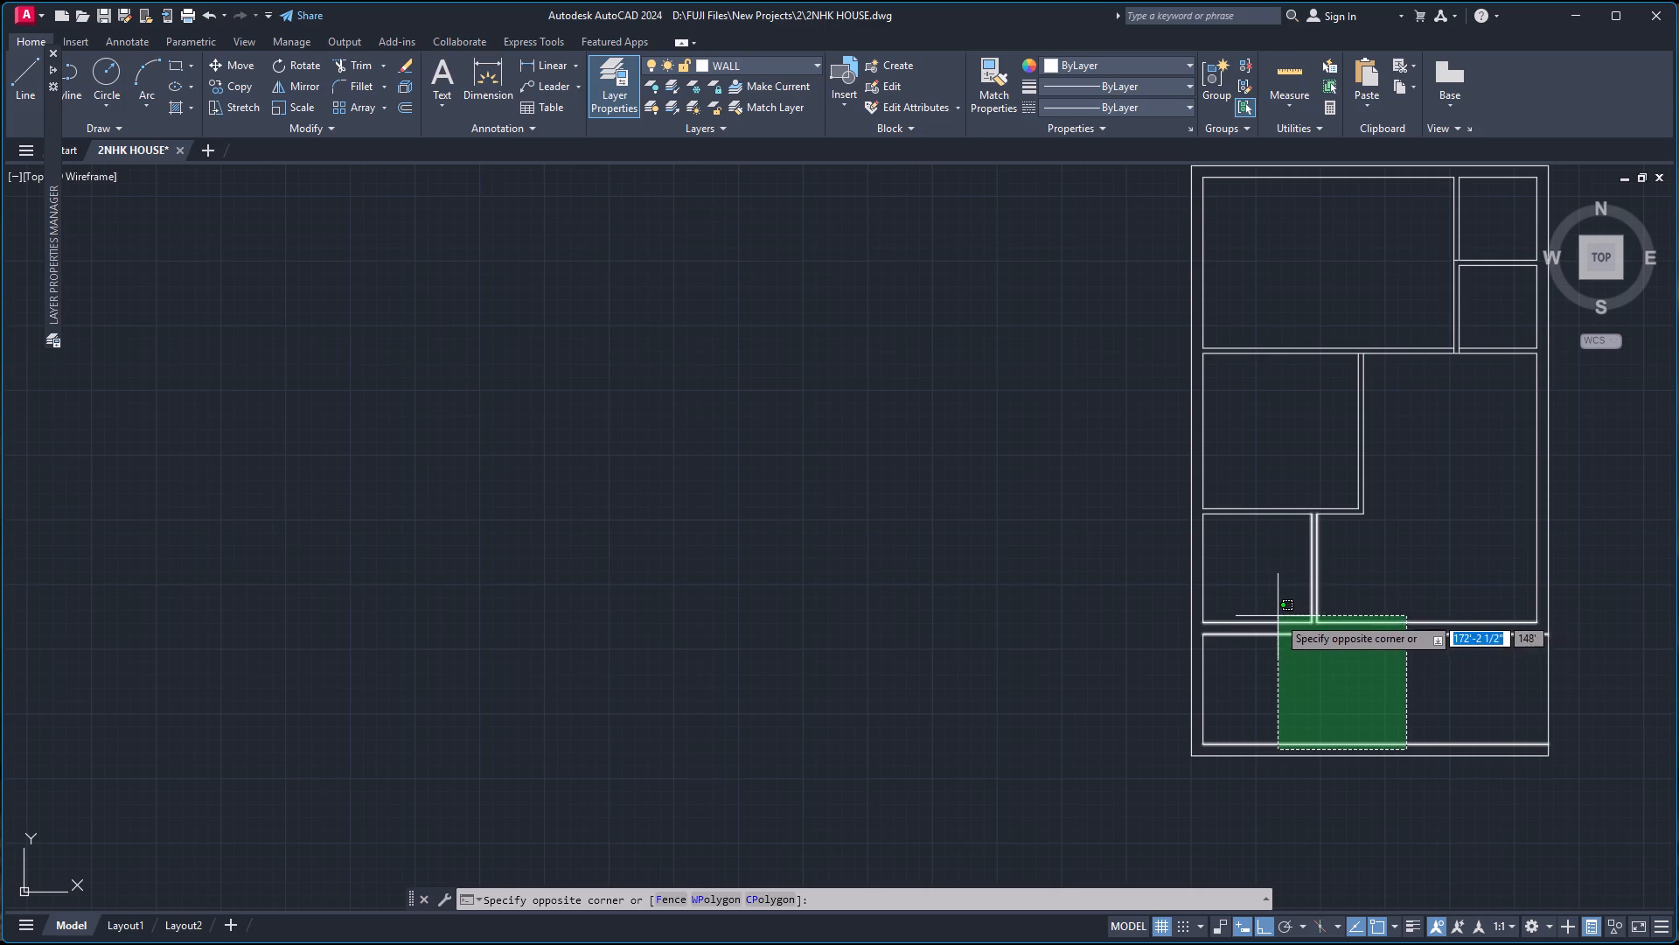
click(1276, 605)
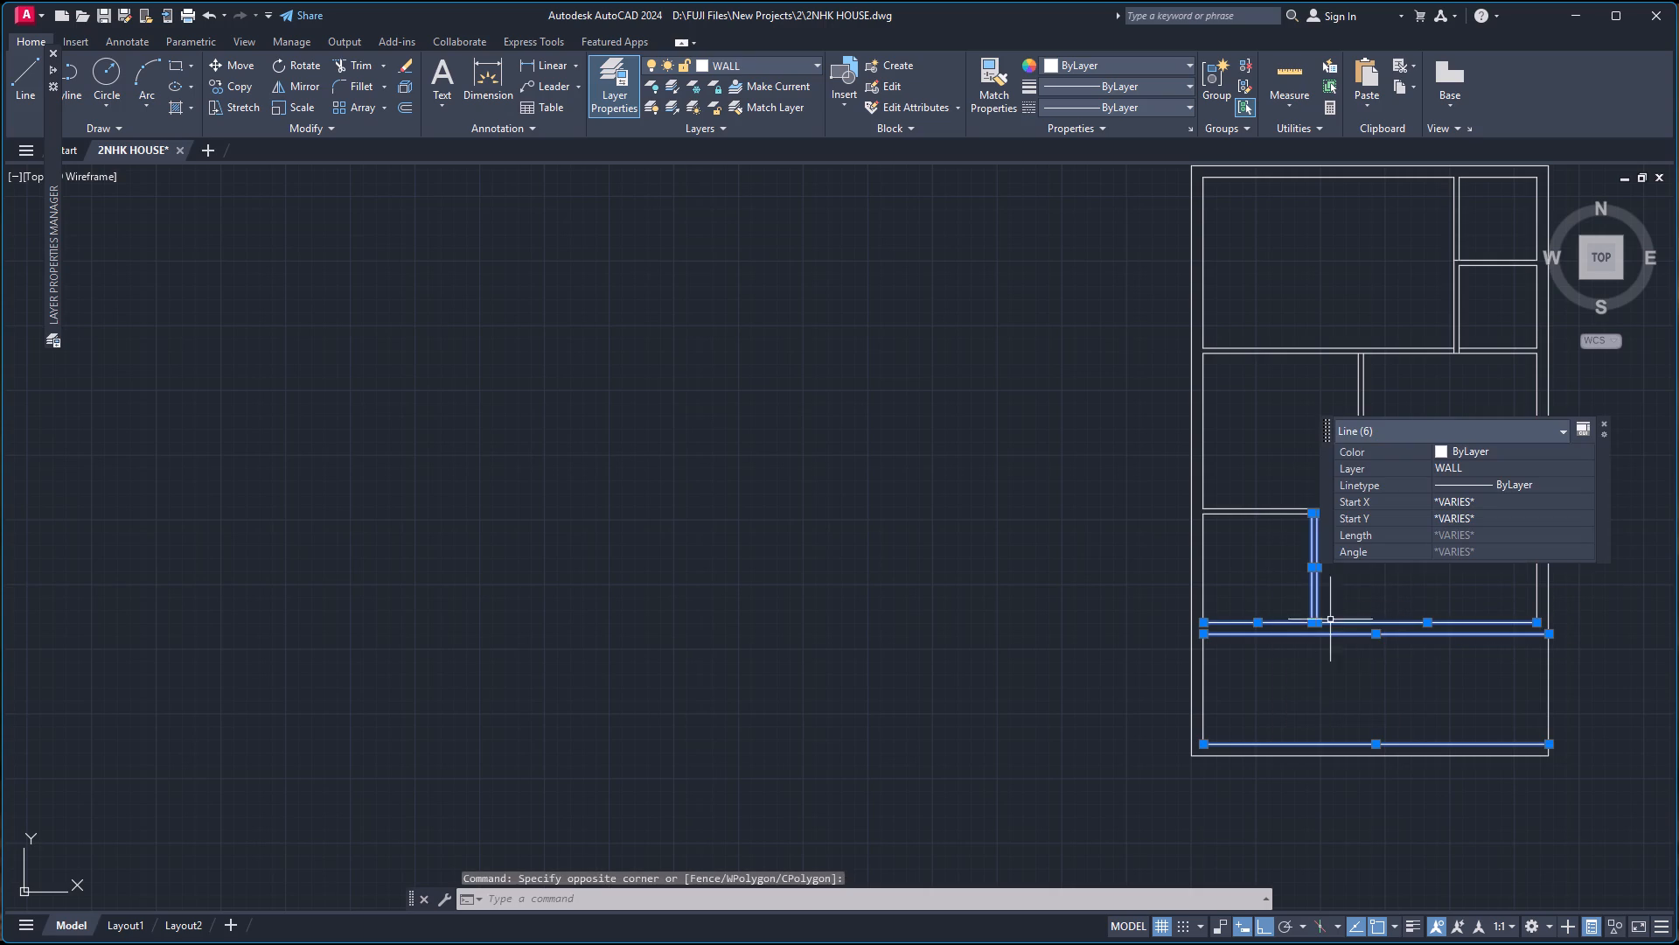
key(Delete)
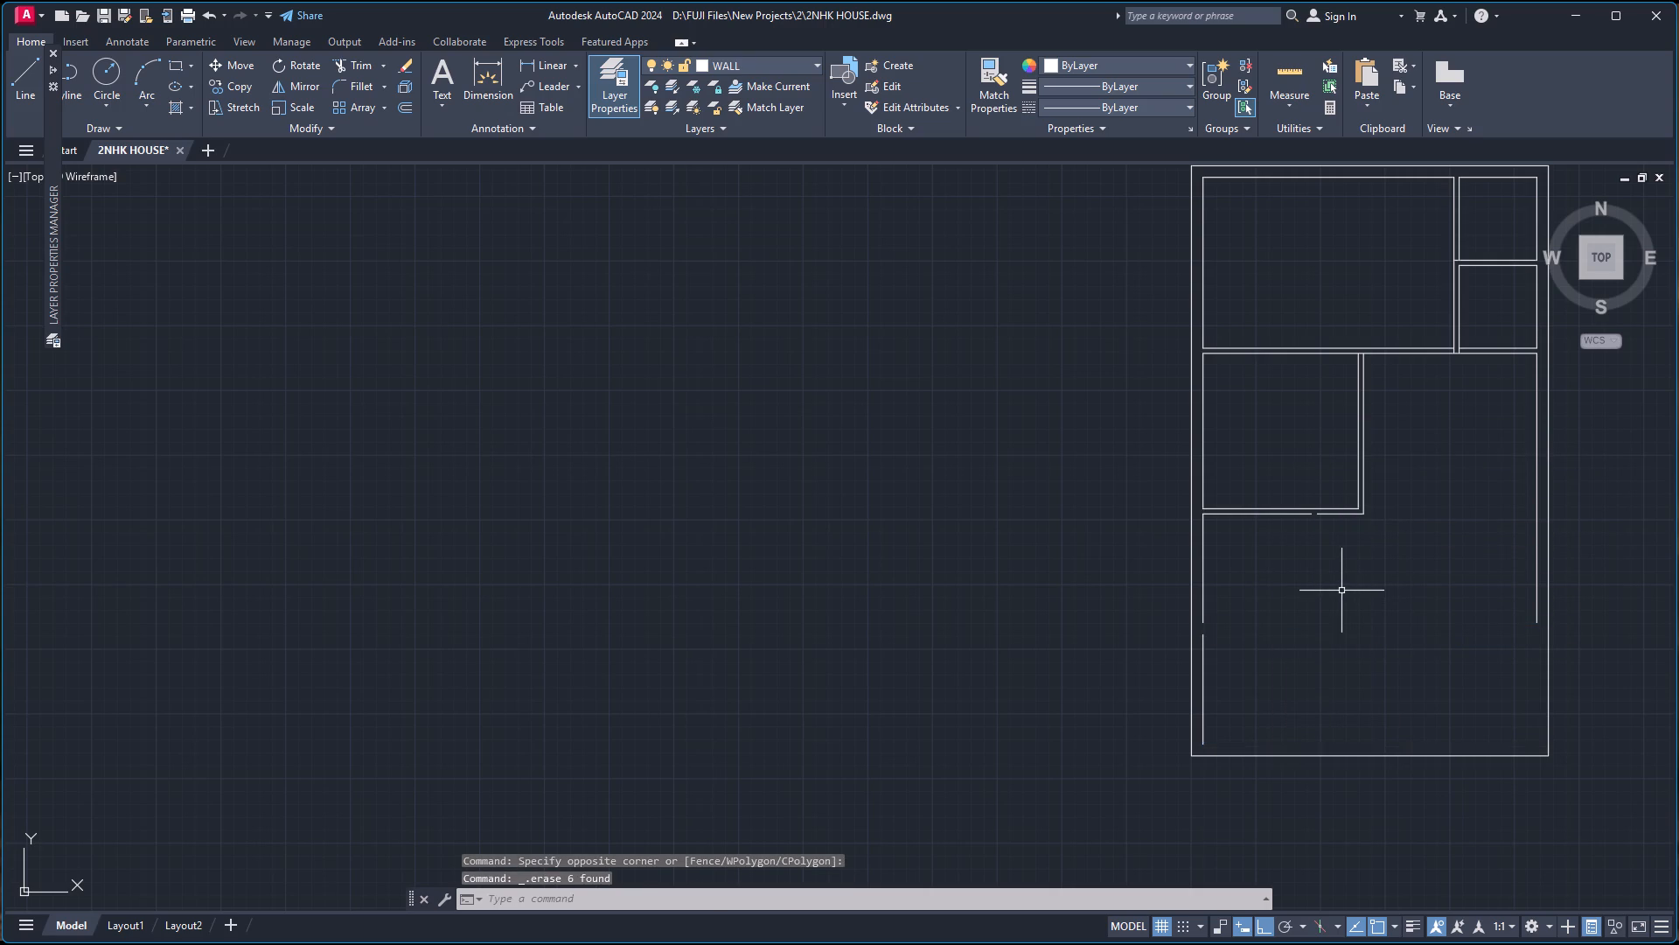
Join the two lower segments of the left outer wall's inner line into one line.
click(1204, 606)
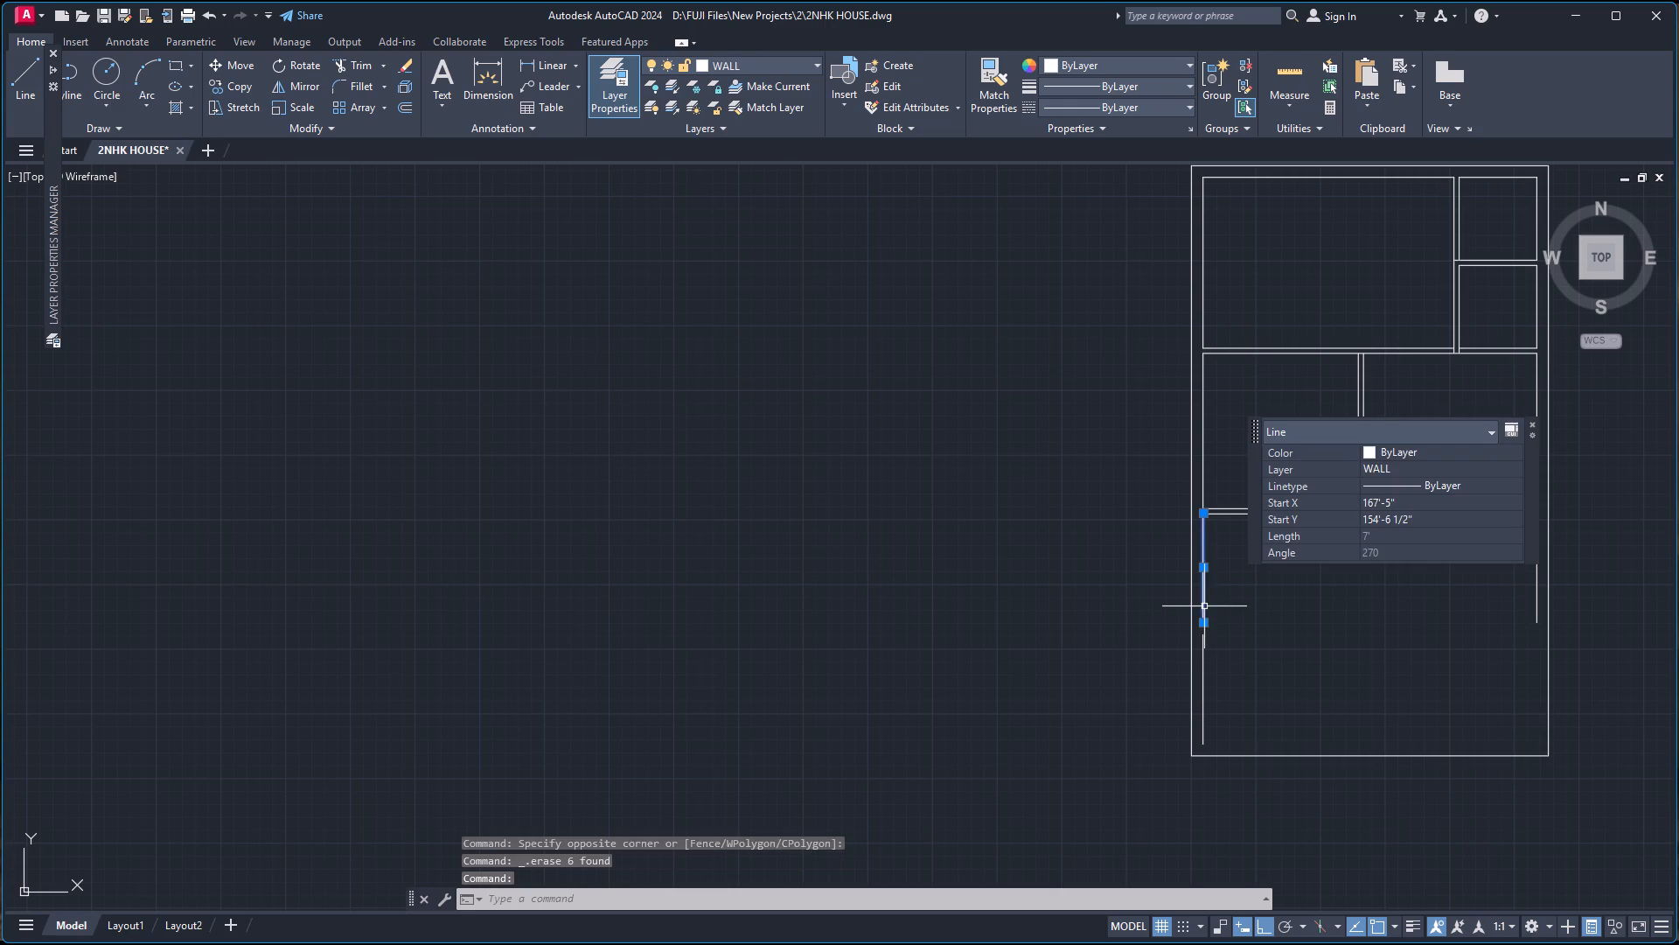
click(1201, 673)
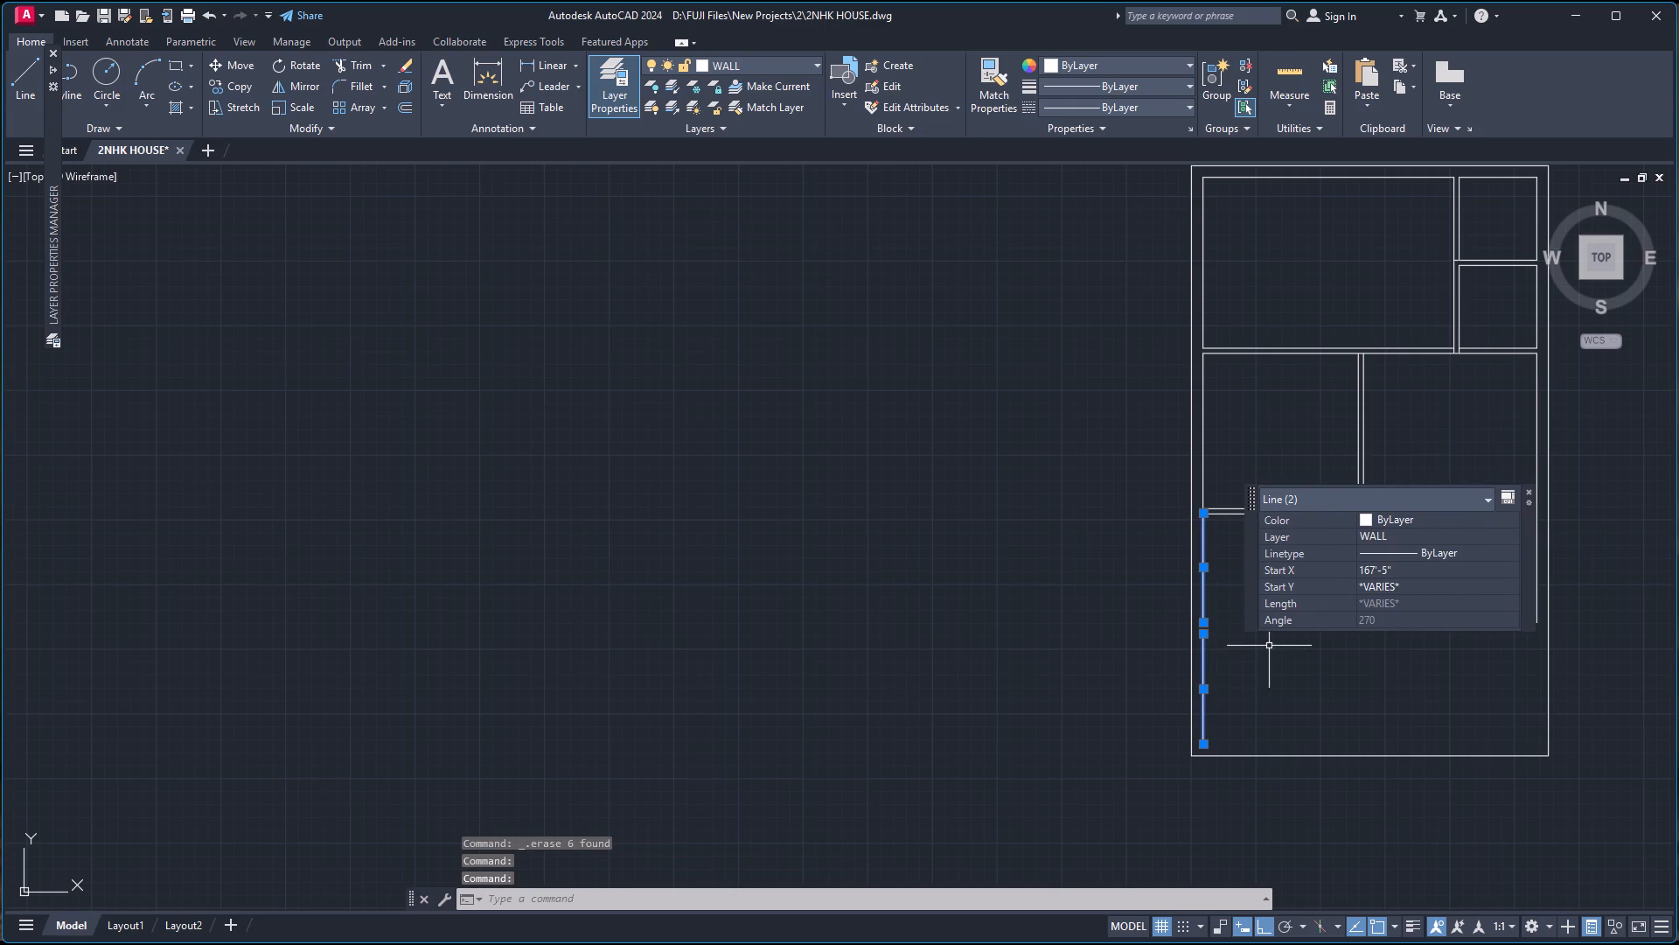
key(j)
key(Return)
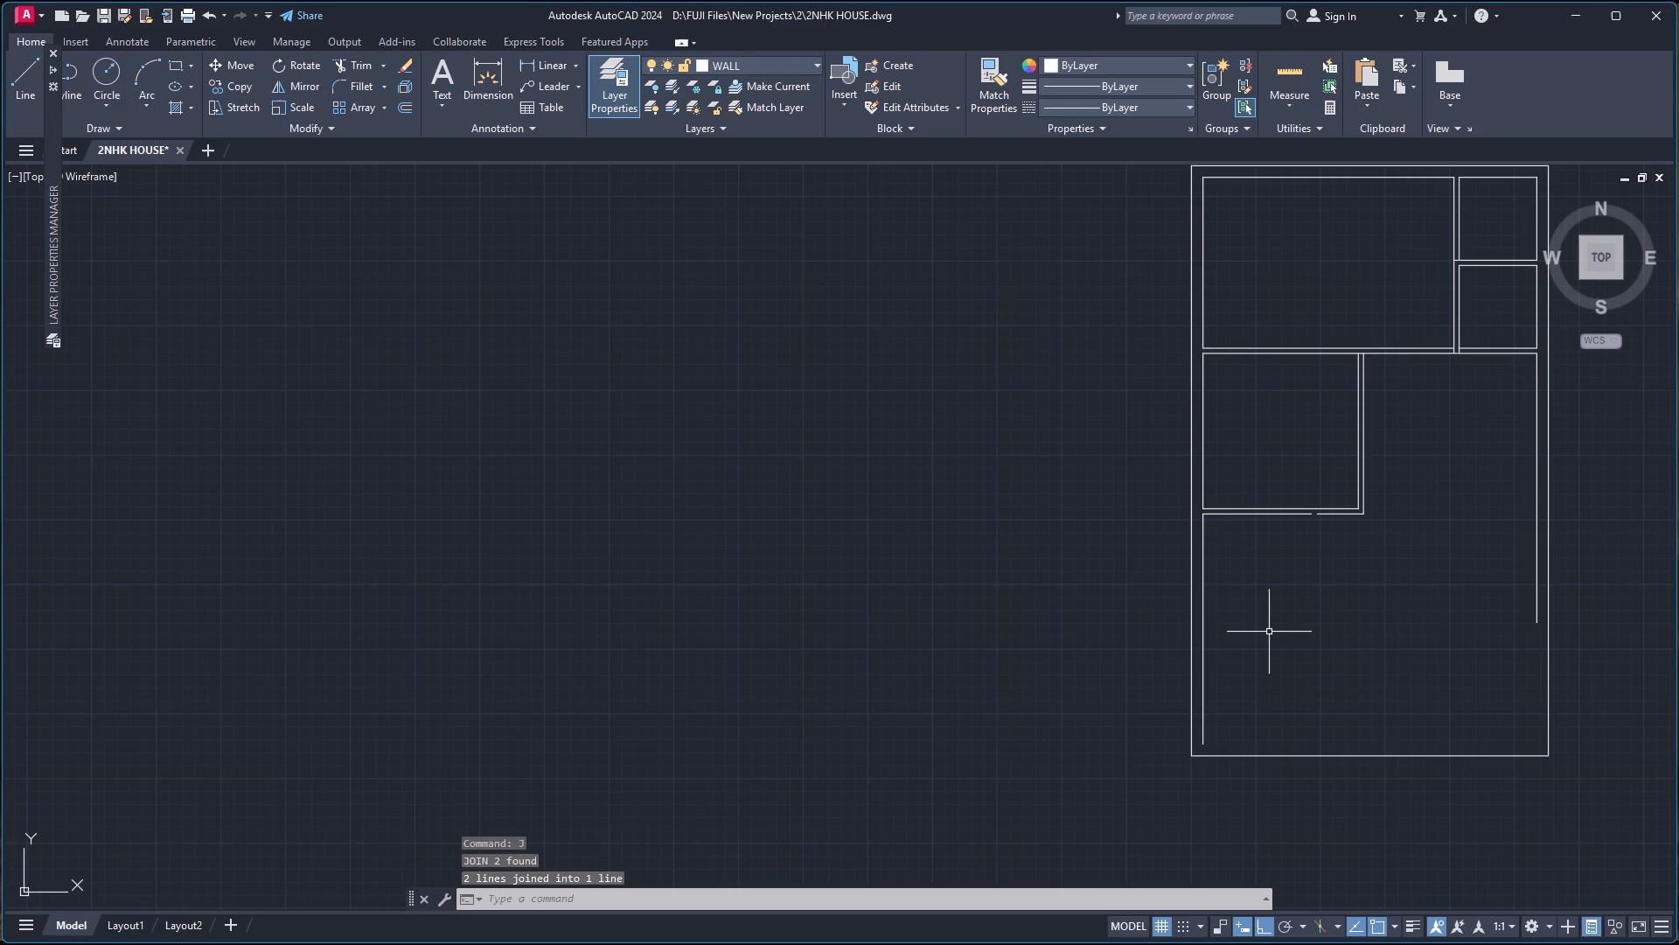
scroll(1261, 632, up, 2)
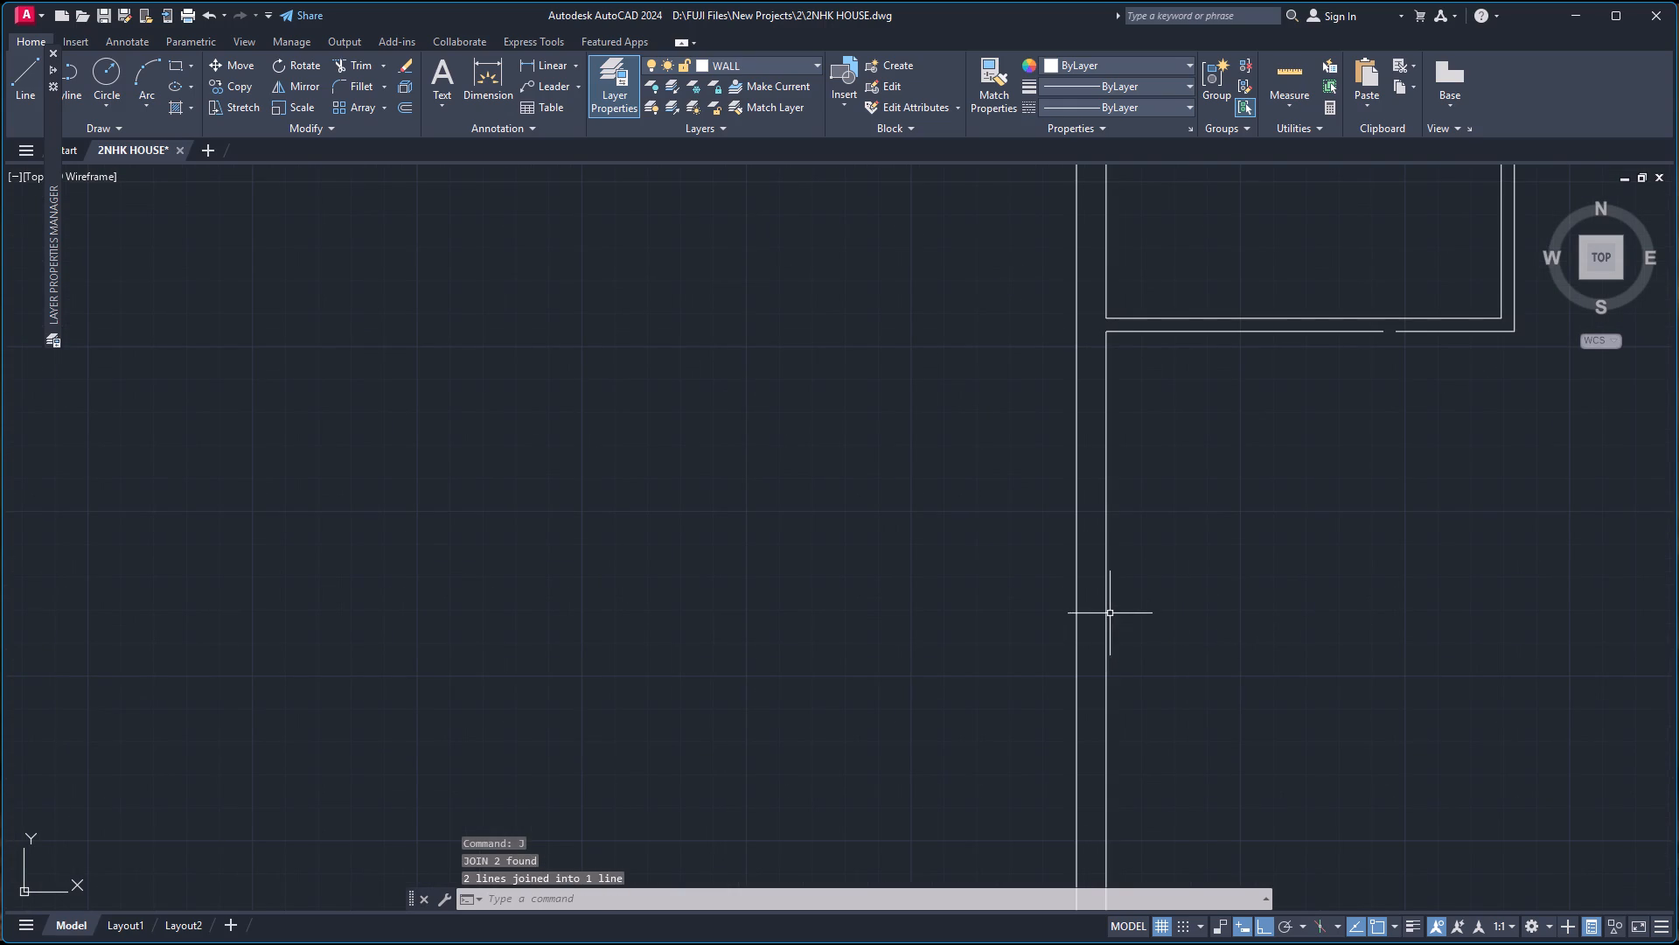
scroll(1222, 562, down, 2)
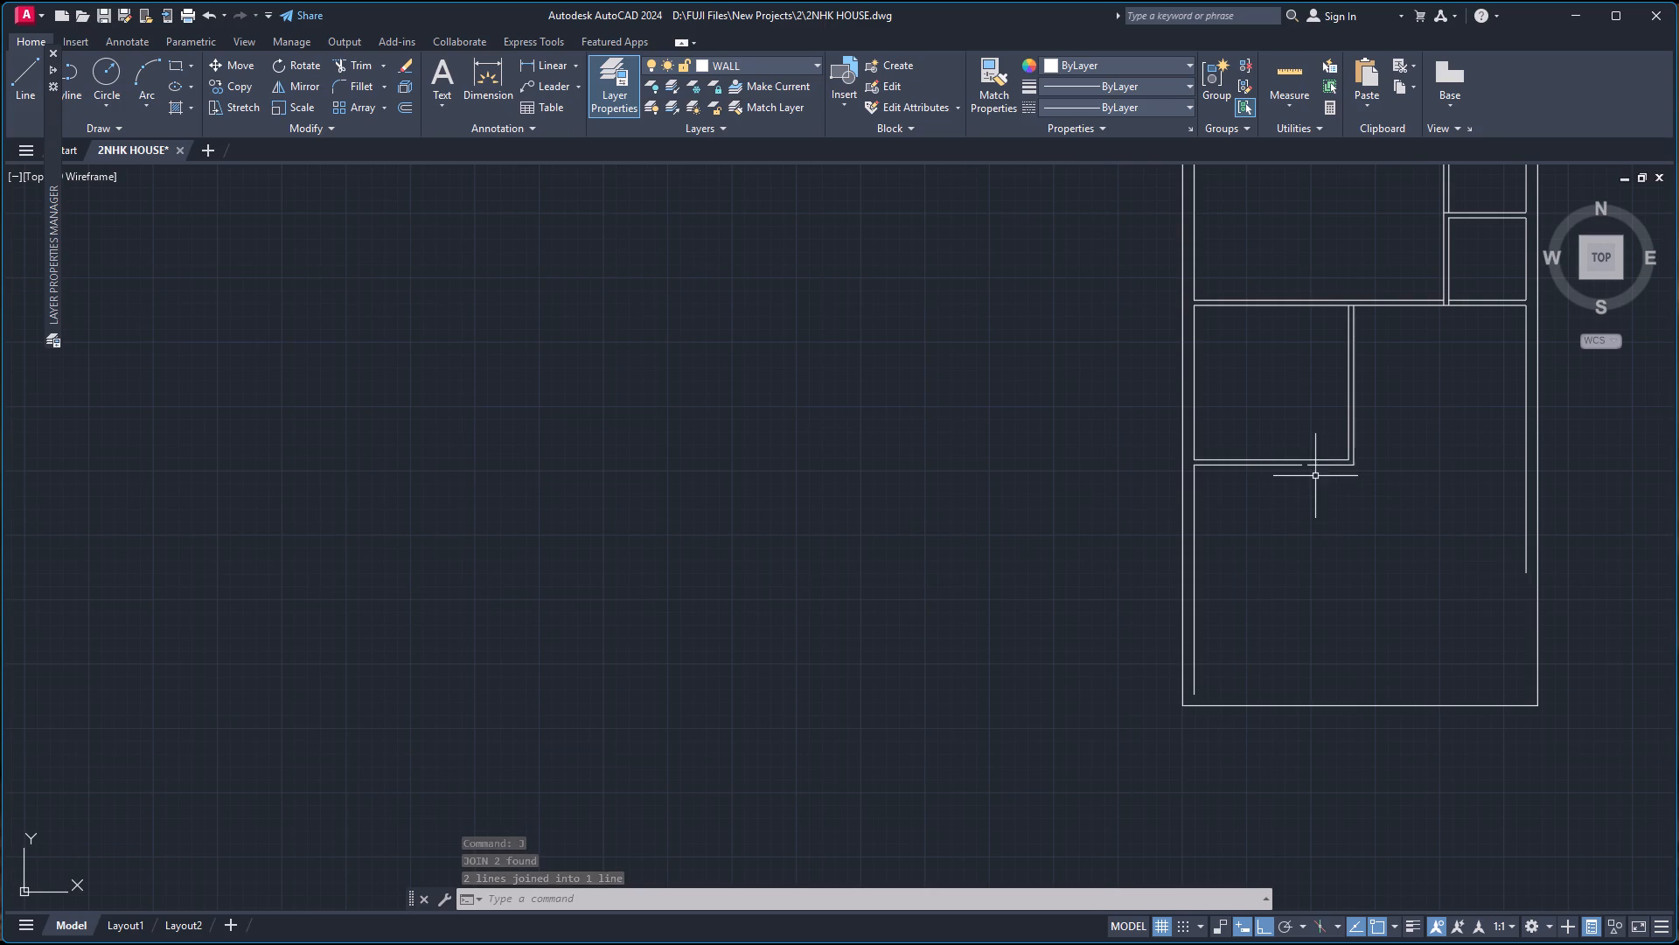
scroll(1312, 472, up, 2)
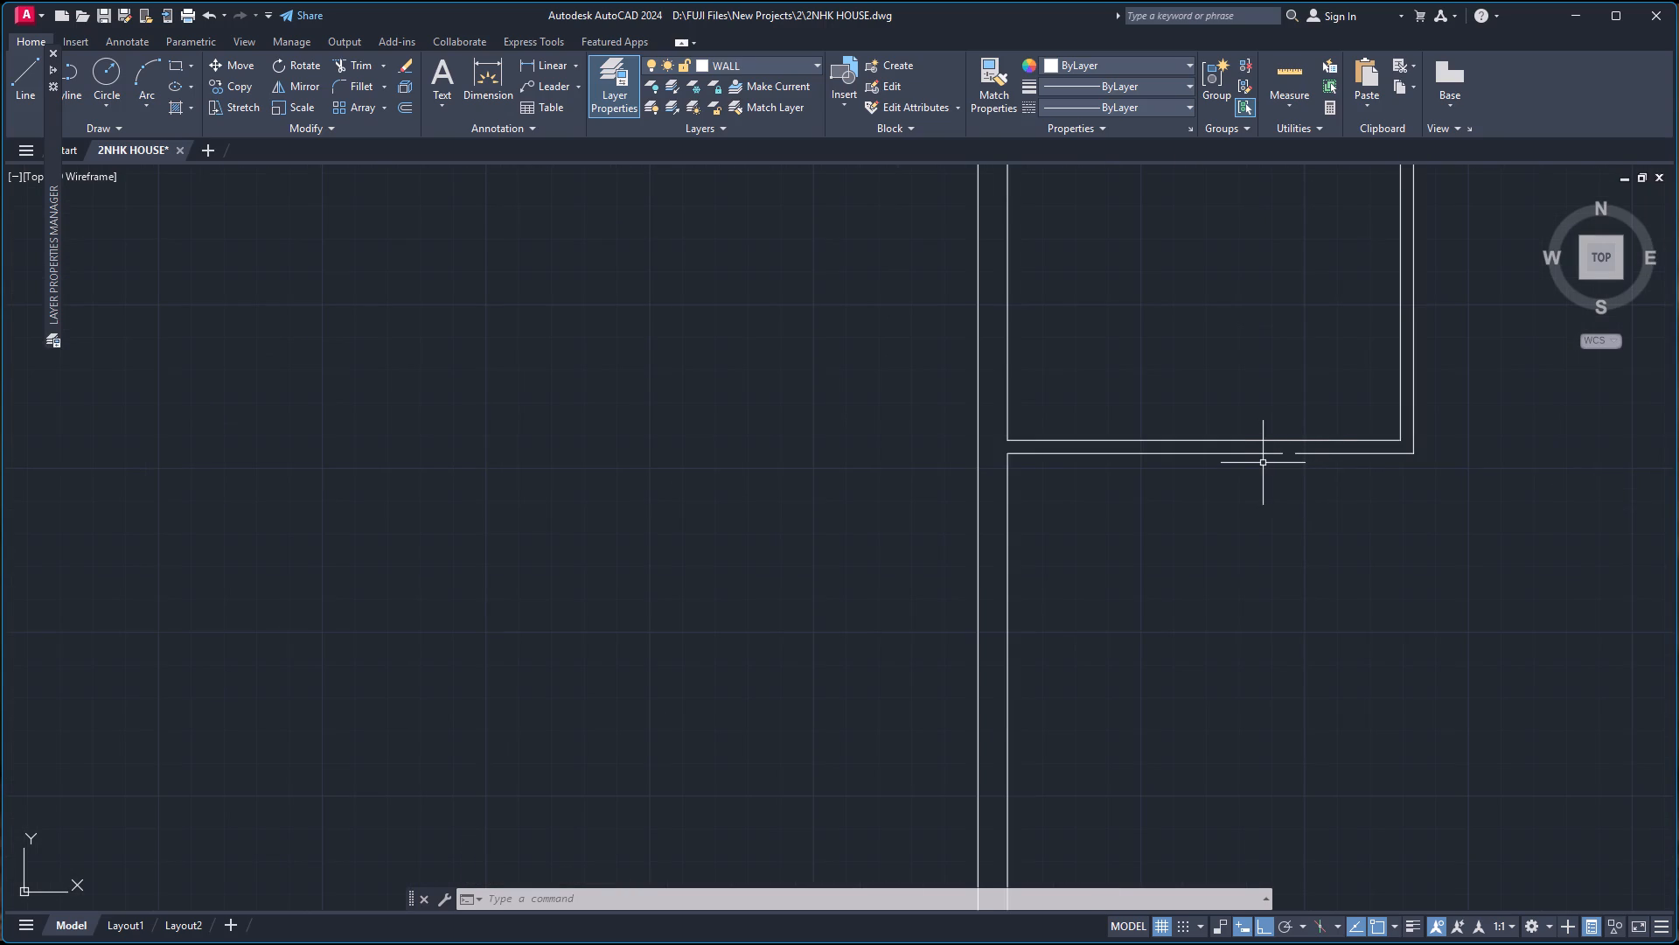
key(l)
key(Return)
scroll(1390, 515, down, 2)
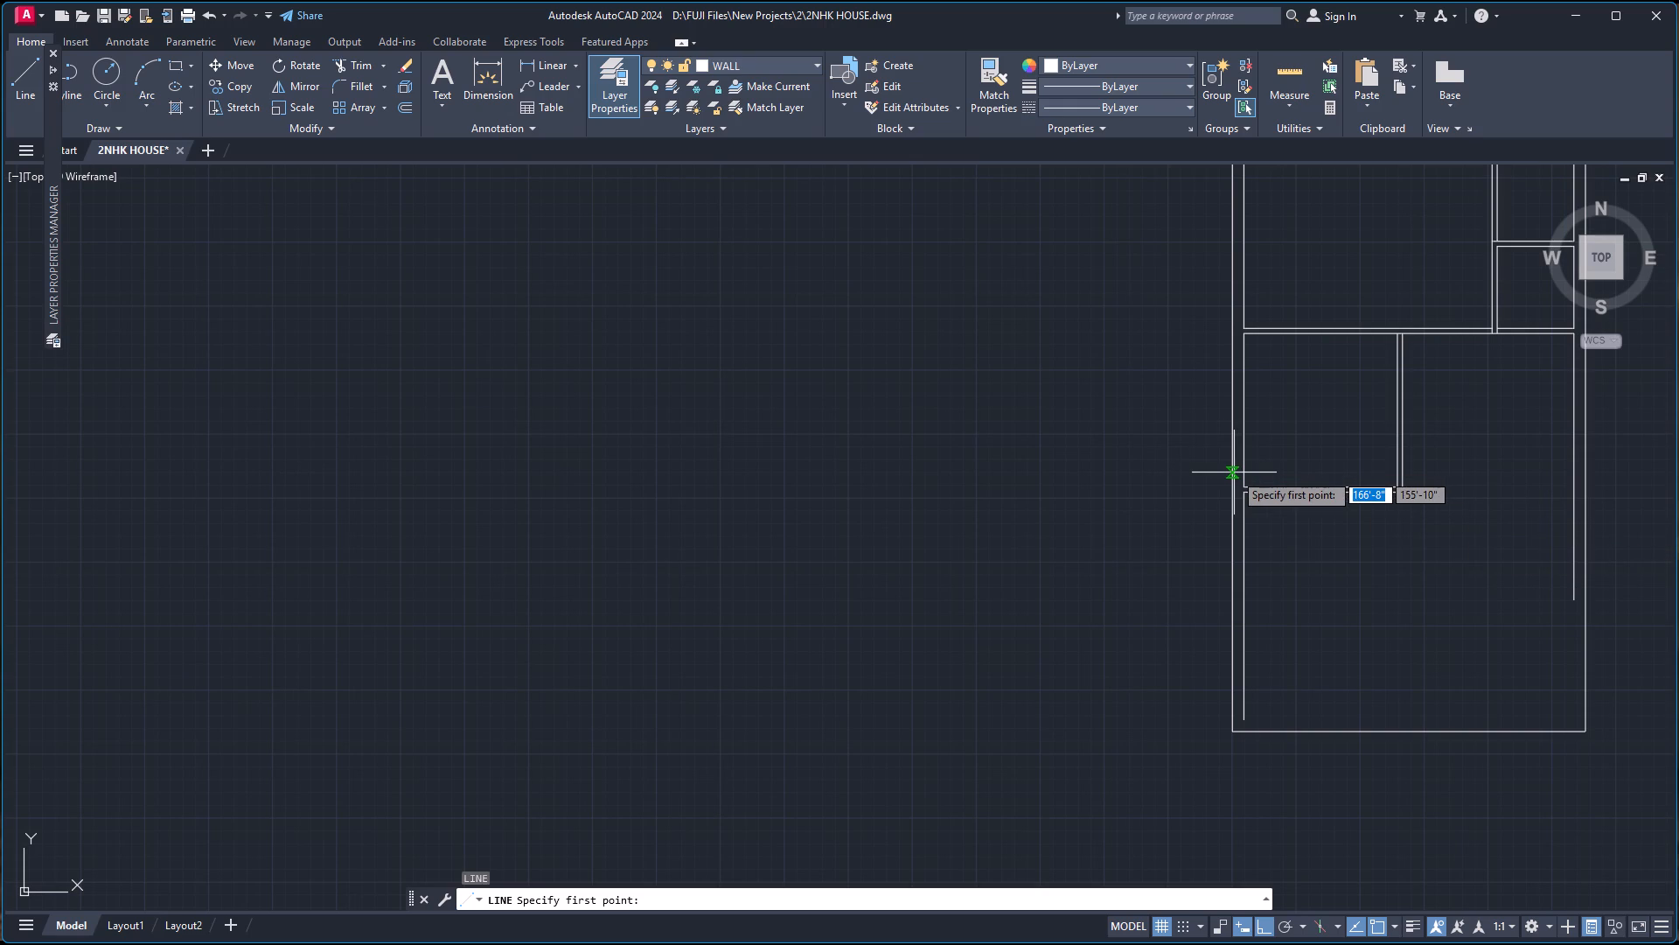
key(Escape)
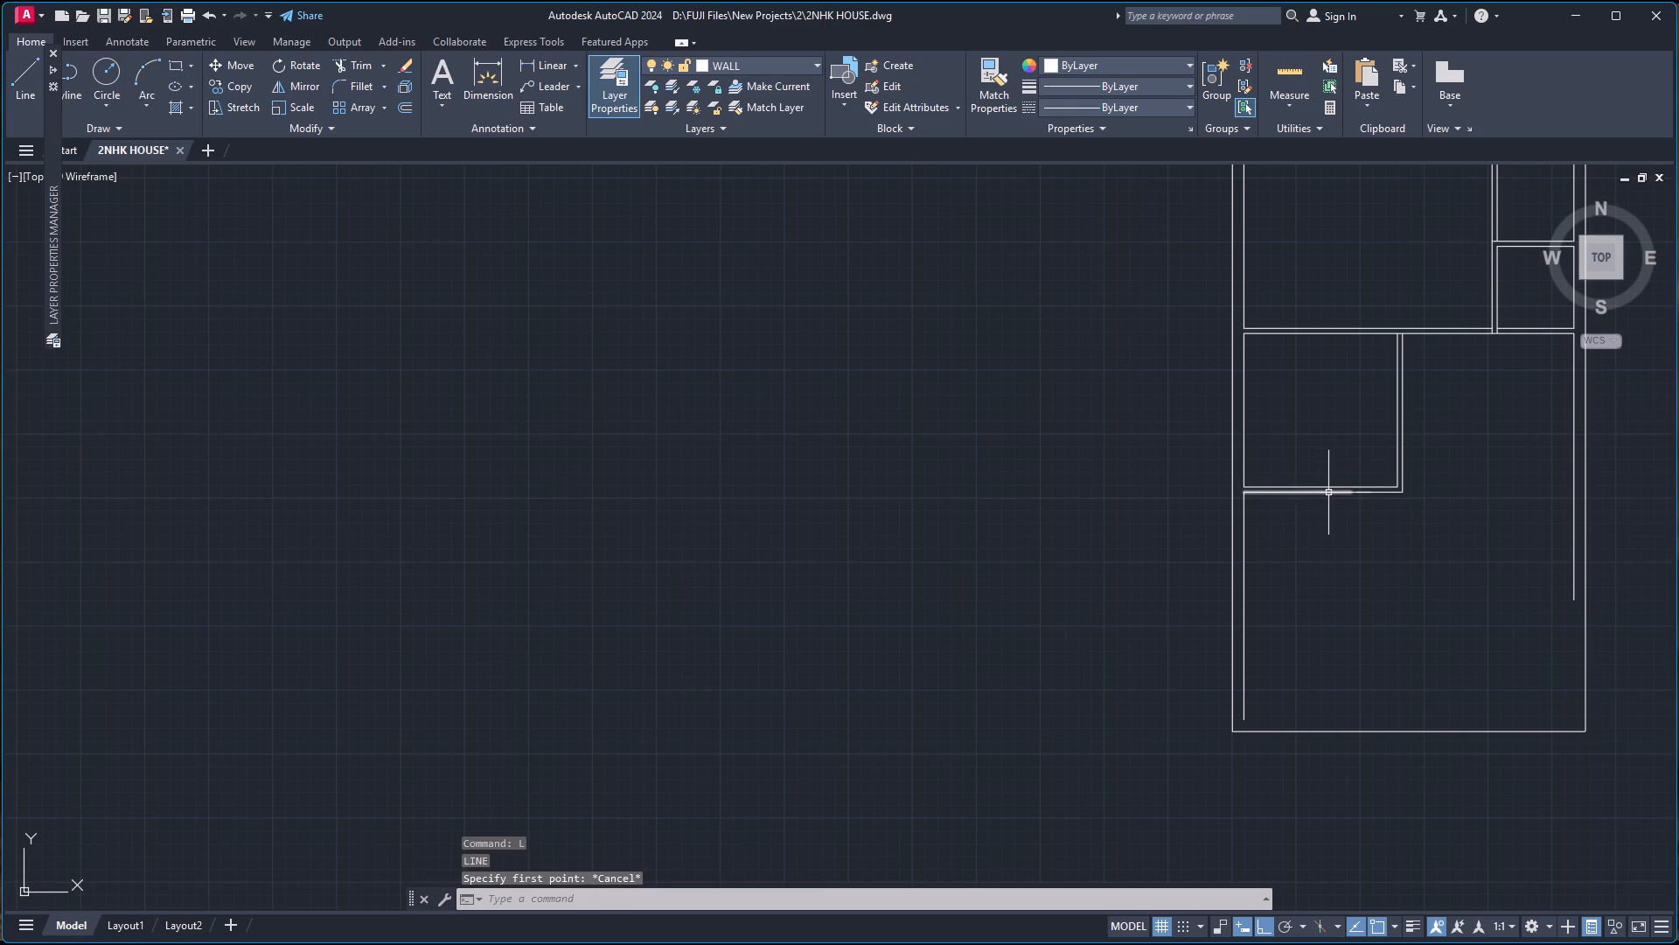
Join the two segments of the short third horizontal wall's lower line into one line.
click(1327, 493)
click(1370, 493)
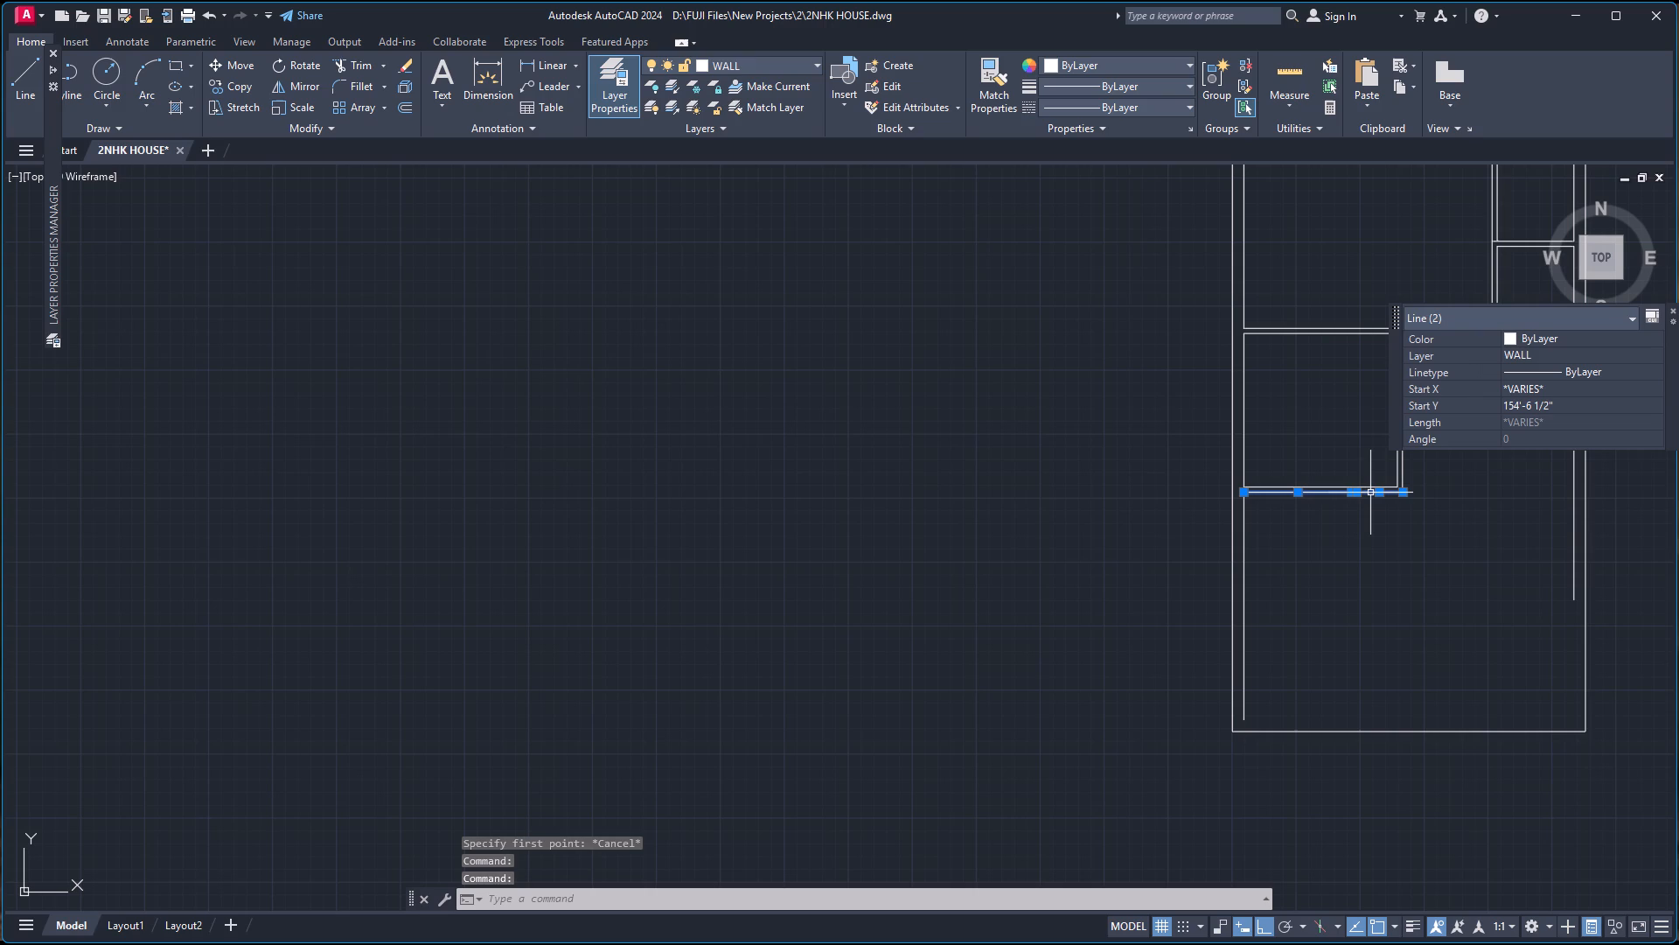
key(j)
key(Return)
Offset the short third horizontal wall's lower line 7'-7" downward.
scroll(1370, 493, up, 2)
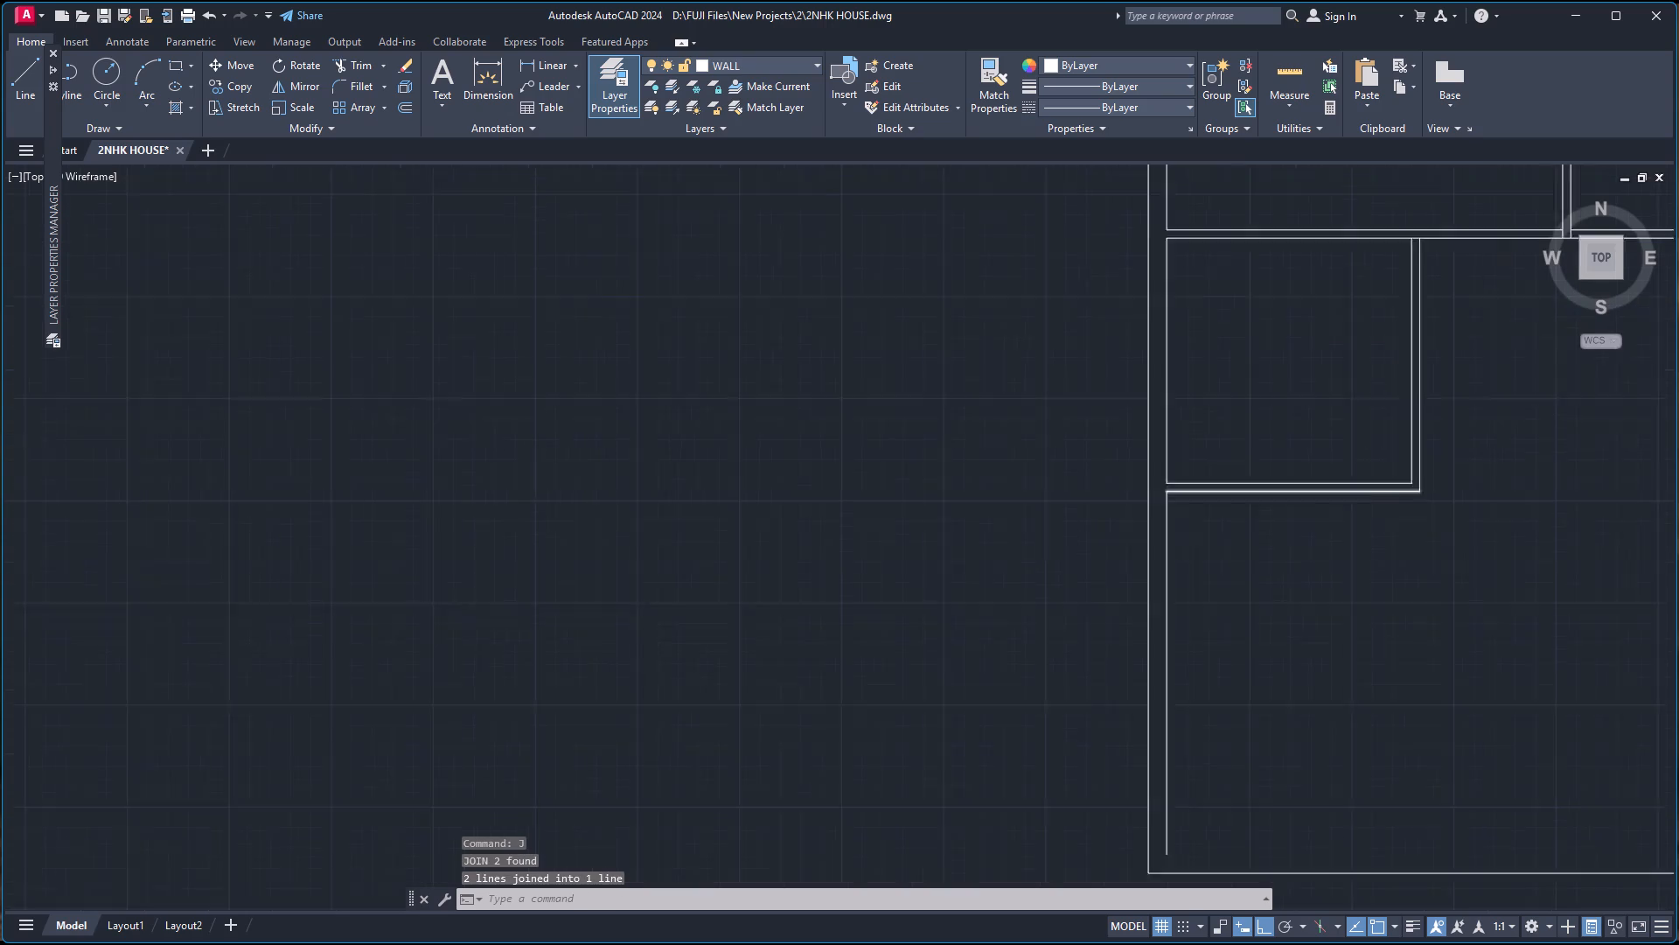
scroll(1370, 491, up, 1)
click(1335, 490)
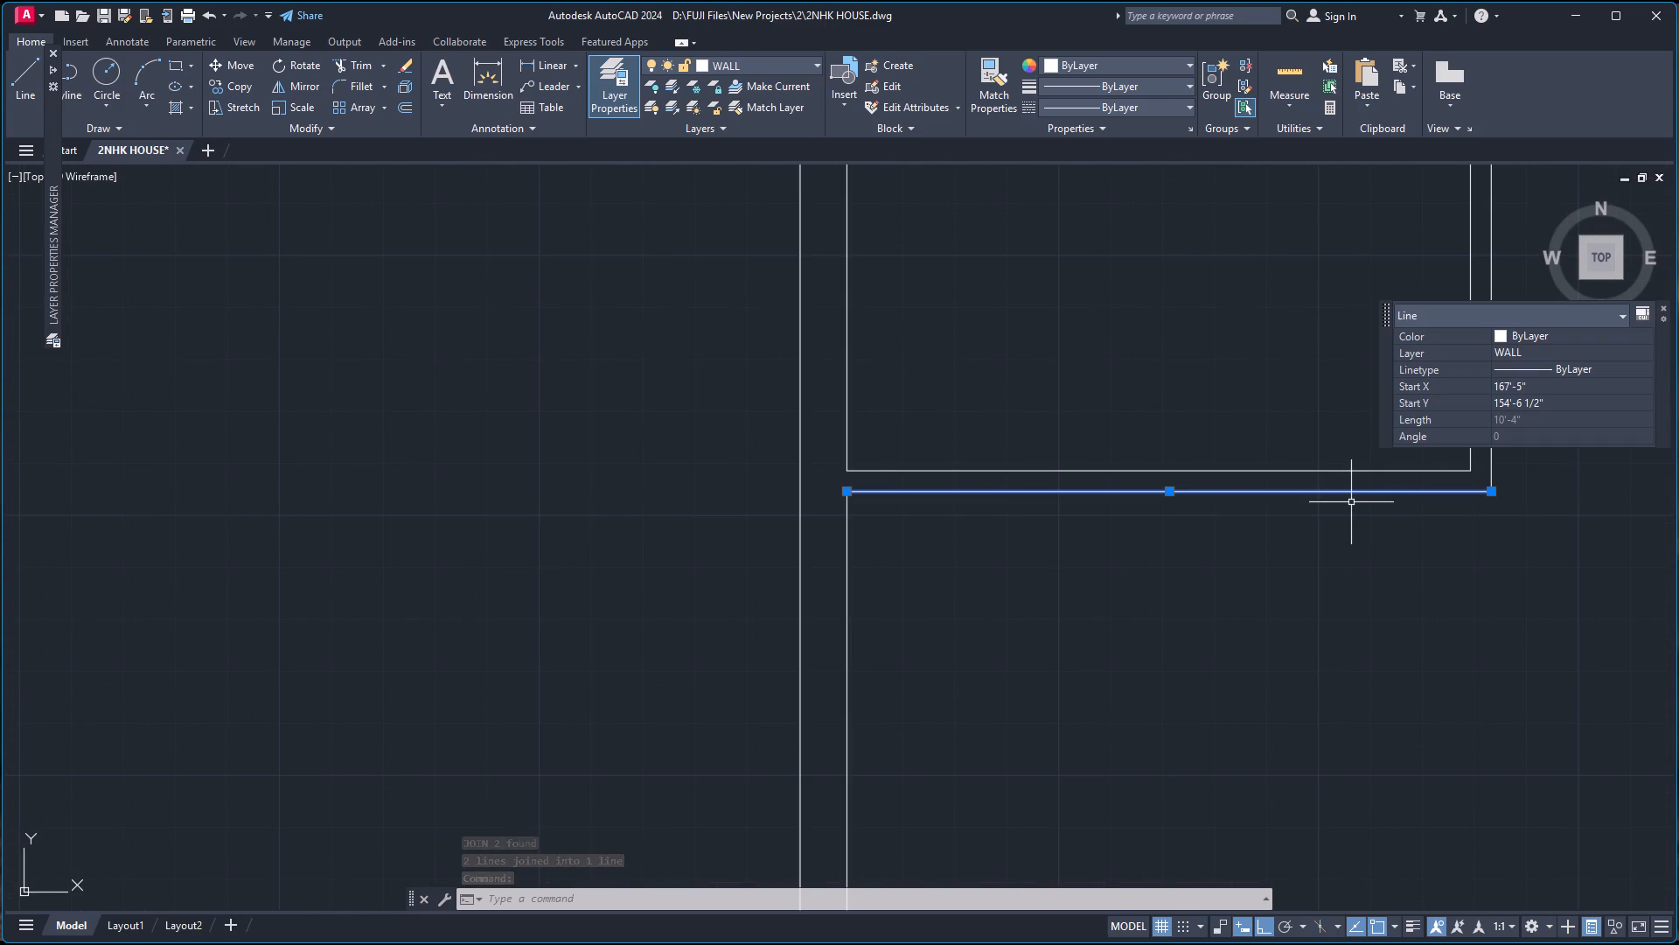
key(o)
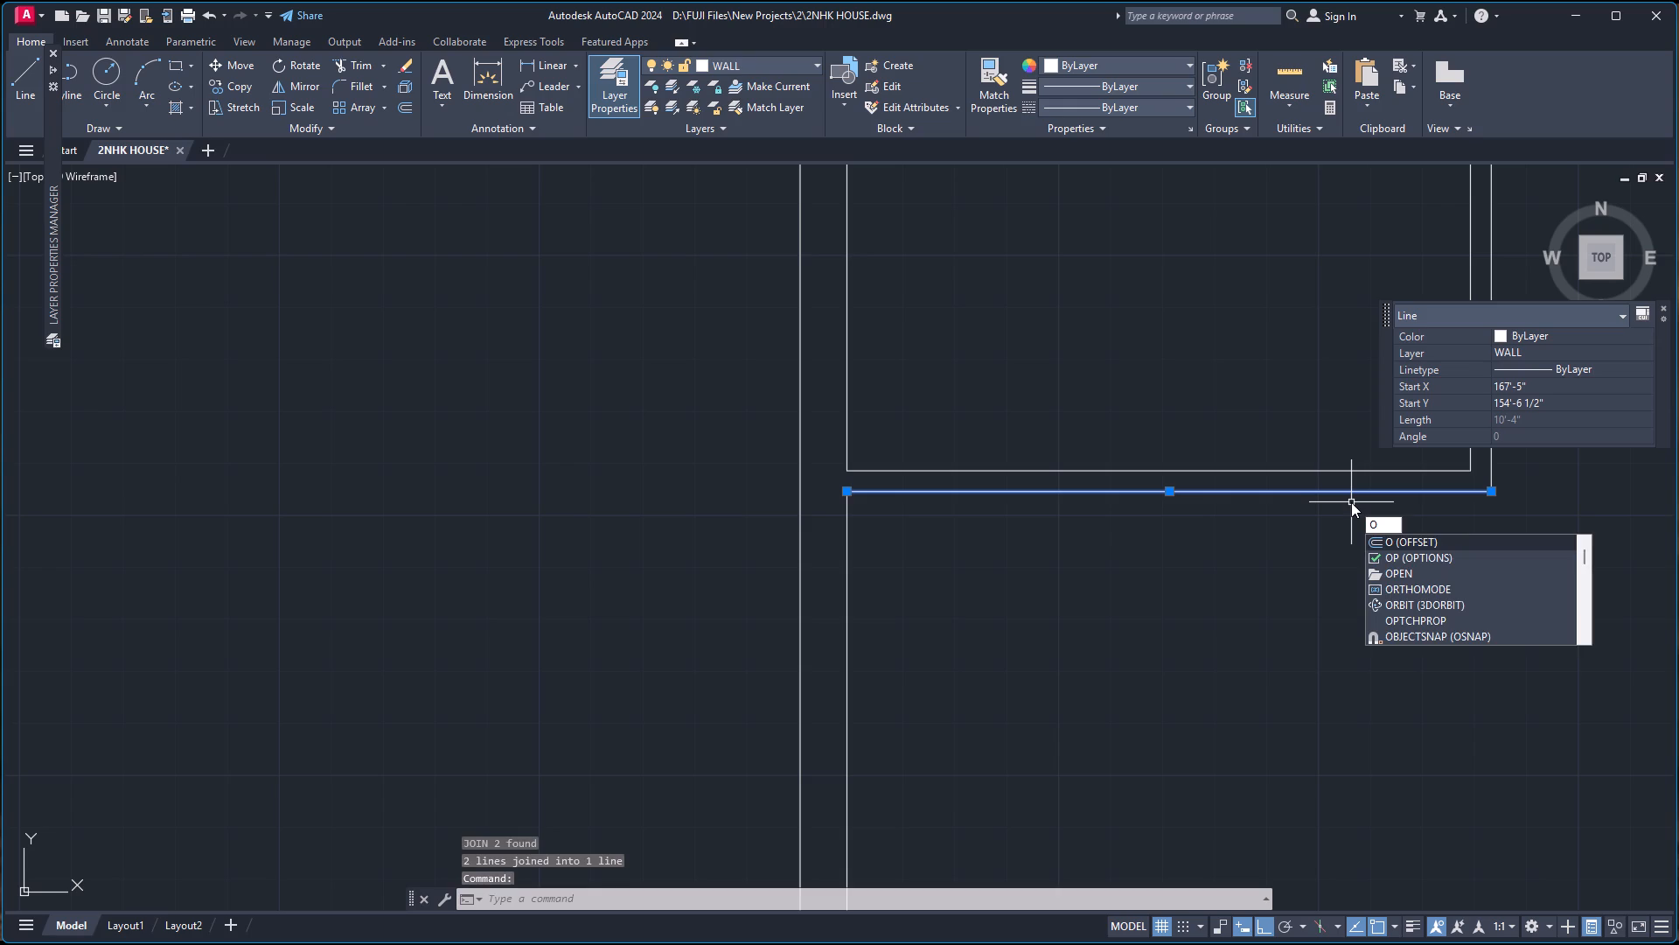
key(Return)
key(Return)
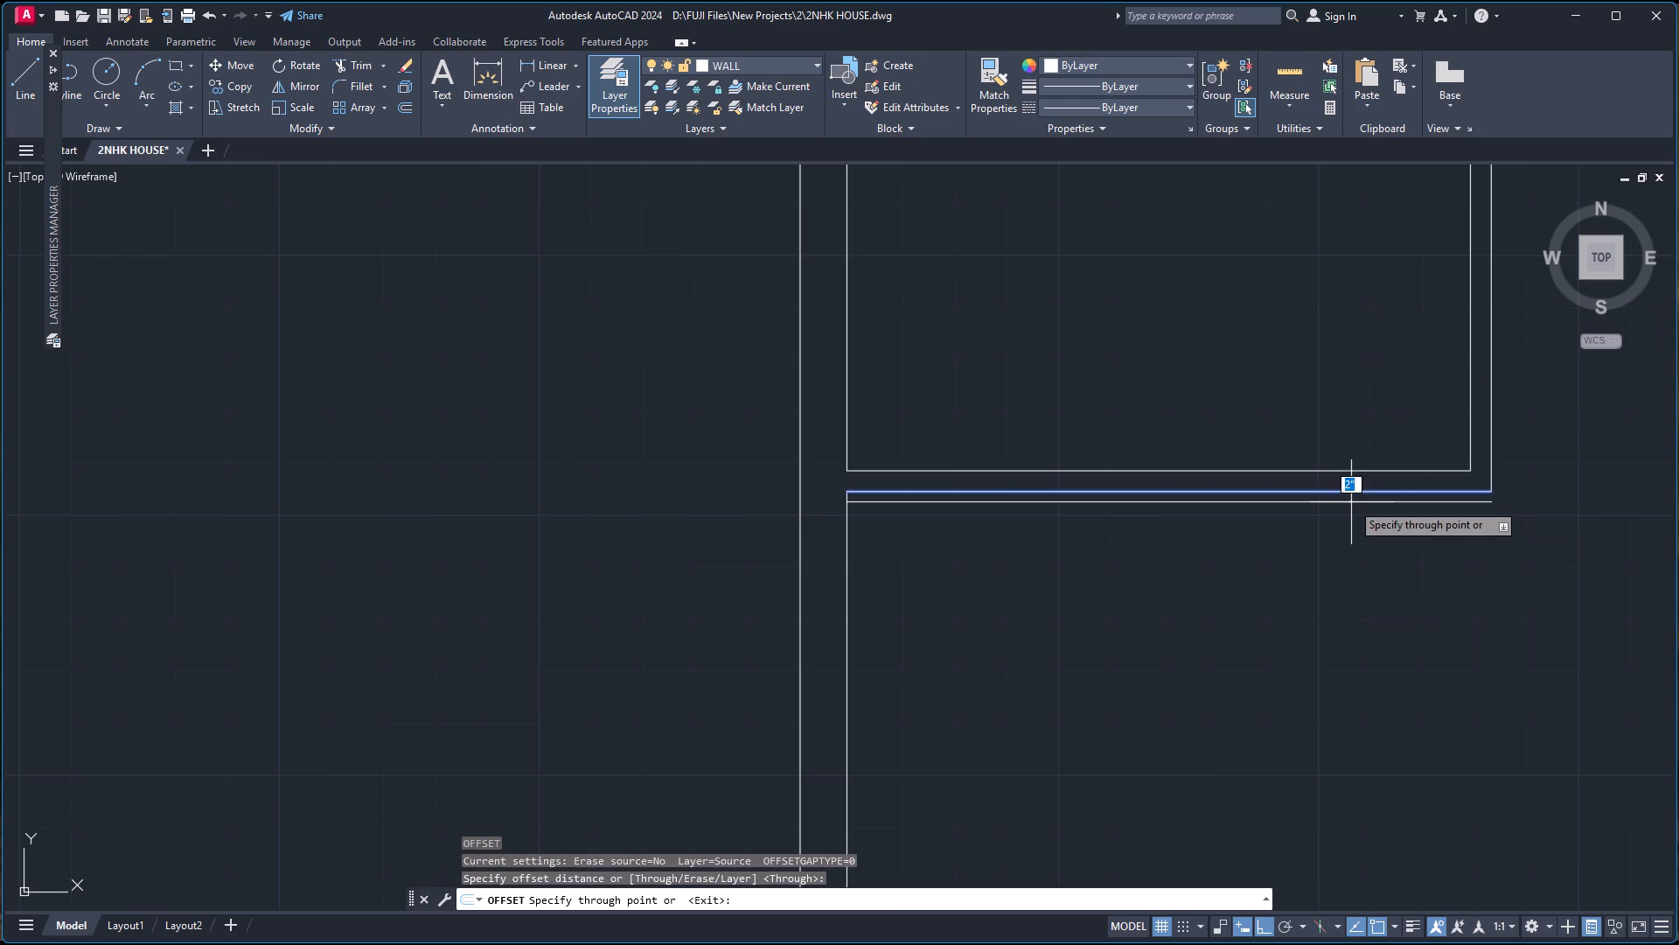
scroll(1319, 660, down, 4)
scroll(1320, 696, up, 4)
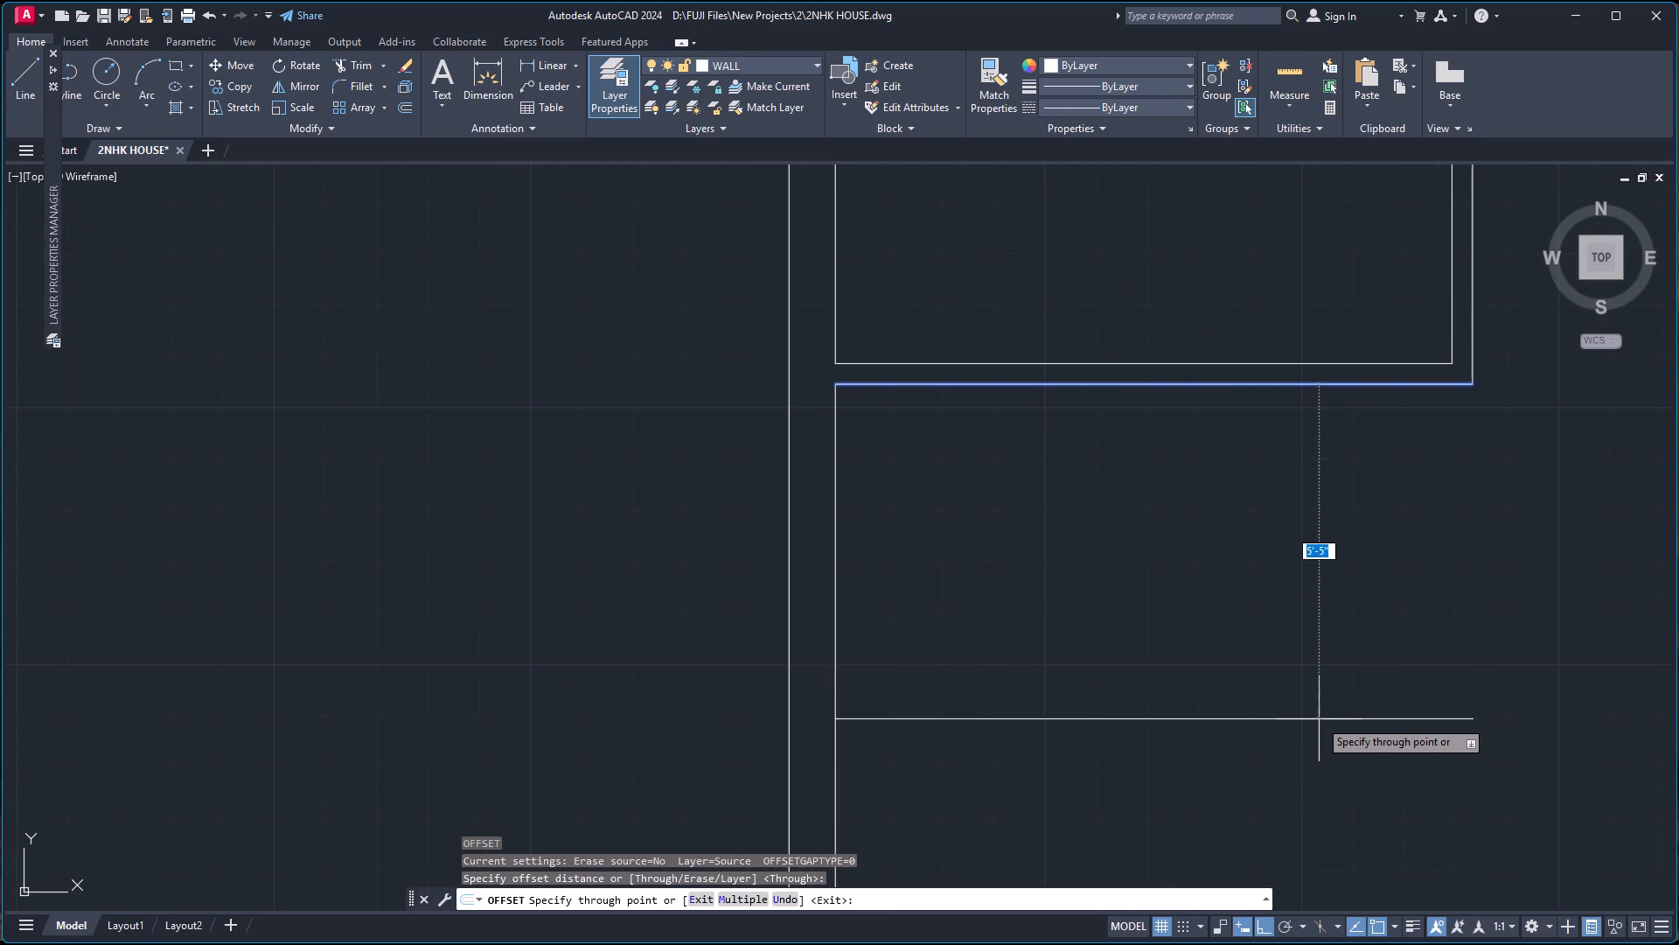
text(7'-)
key(7)
key(Return)
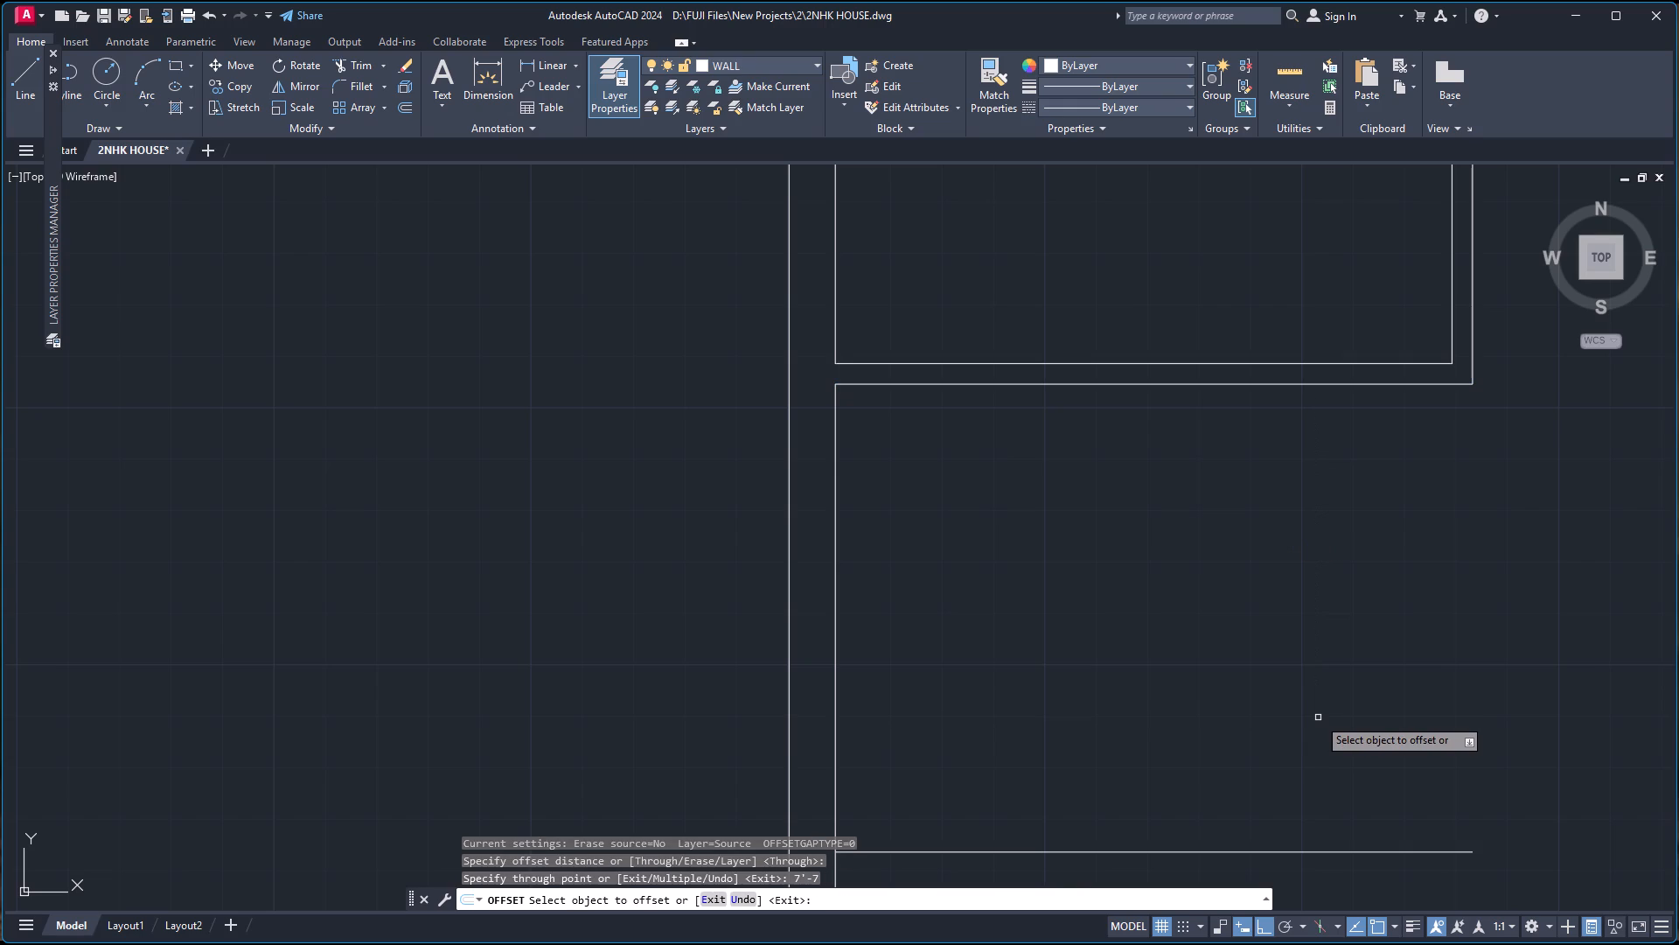
Offset the newly created horizontal line 9" downward to form the wall's second face.
scroll(1316, 717, down, 4)
scroll(1340, 736, up, 3)
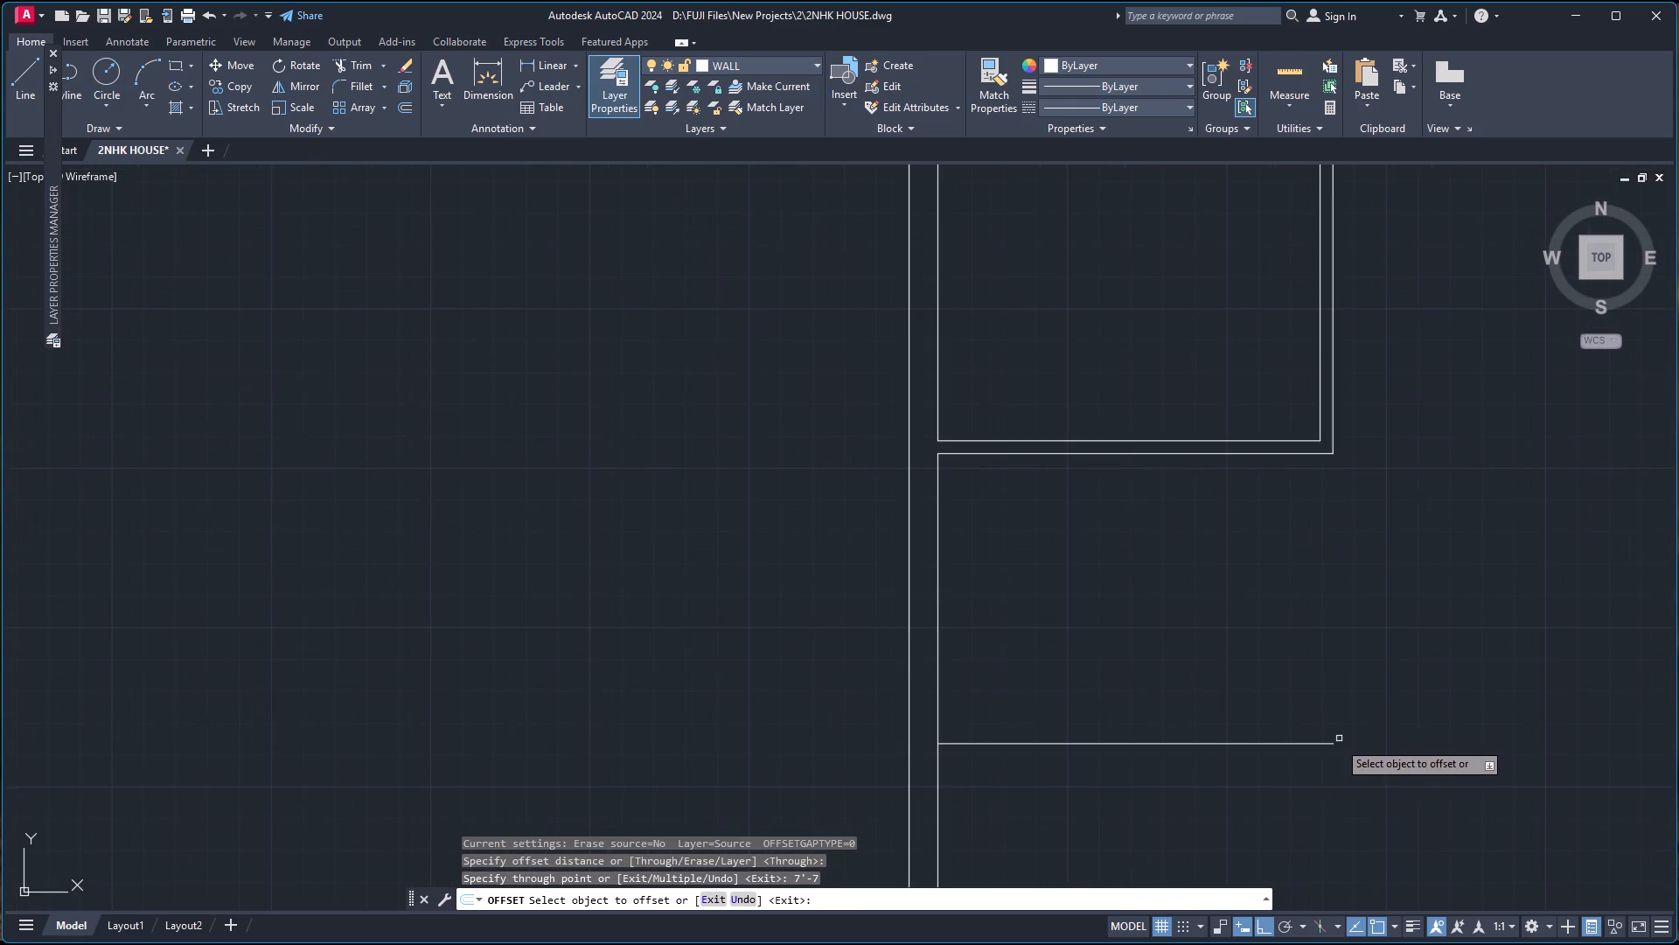
click(1295, 745)
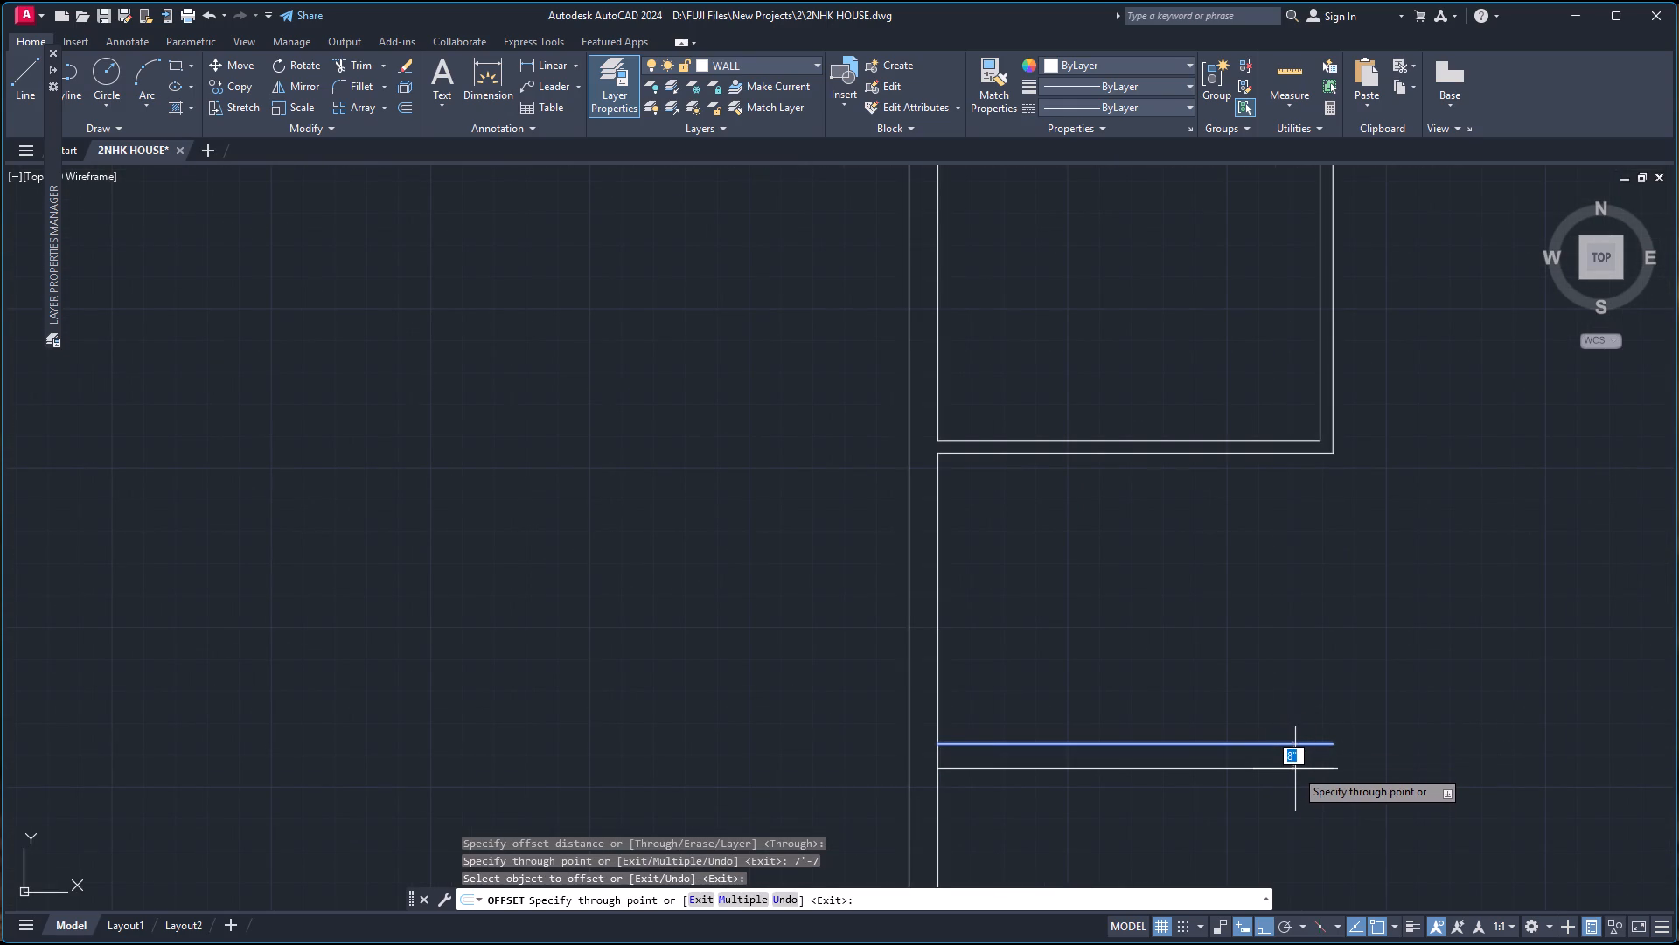
key(9)
key(Return)
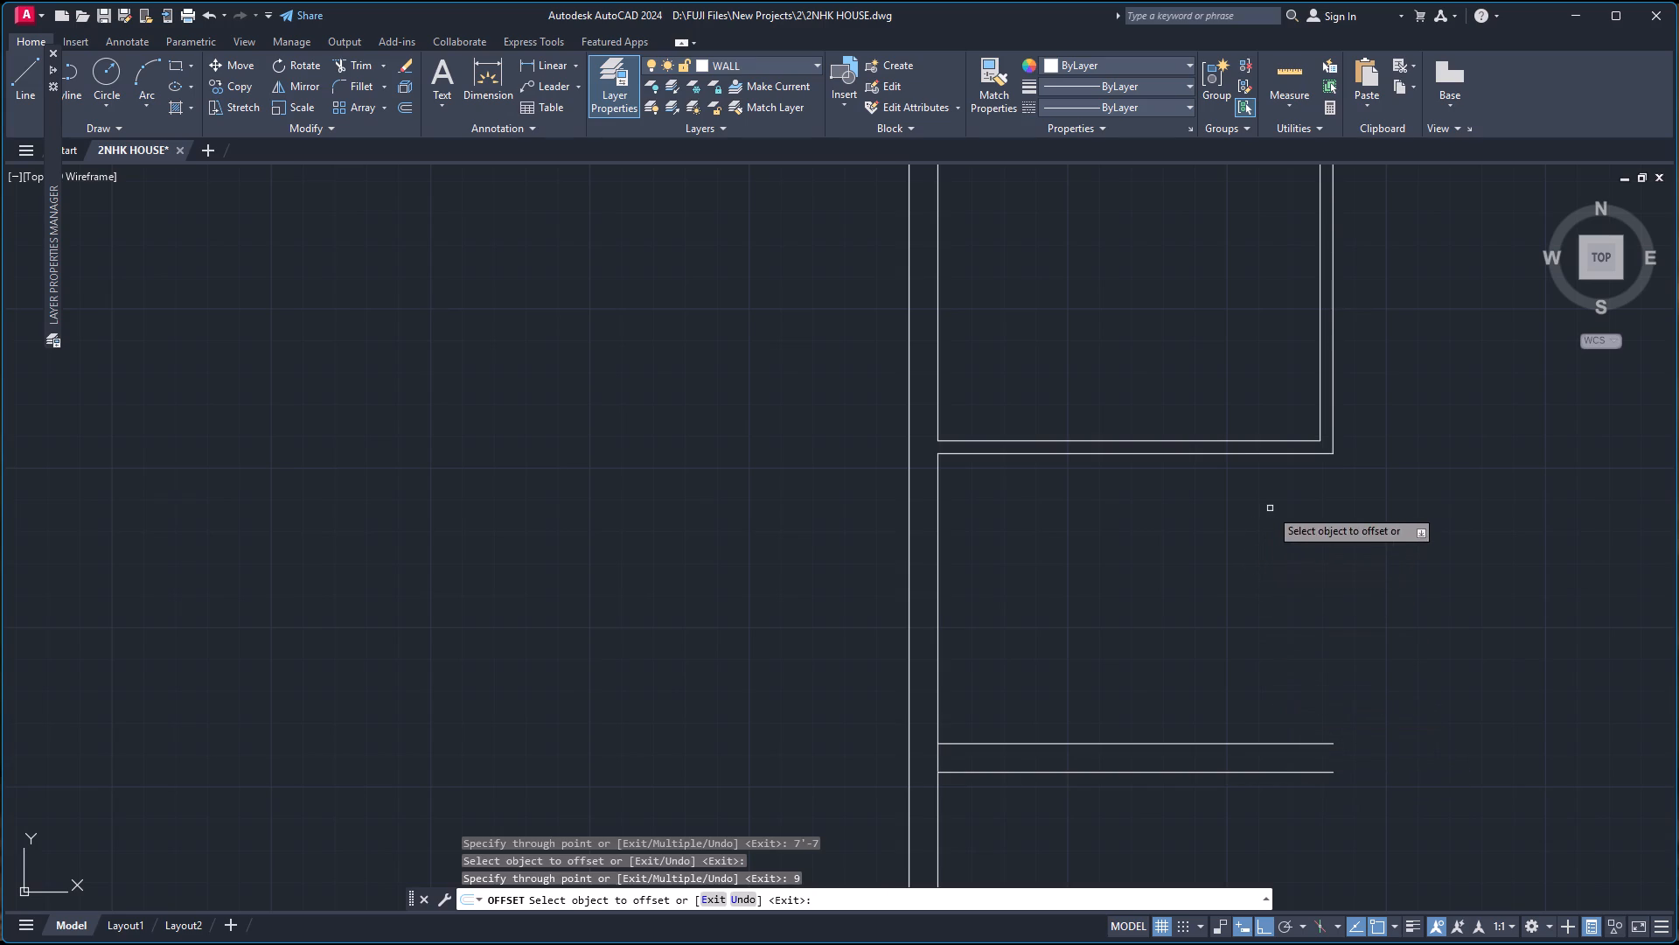
Offset the left outer wall's lower inner line 7' to the right, into the lower room.
click(938, 620)
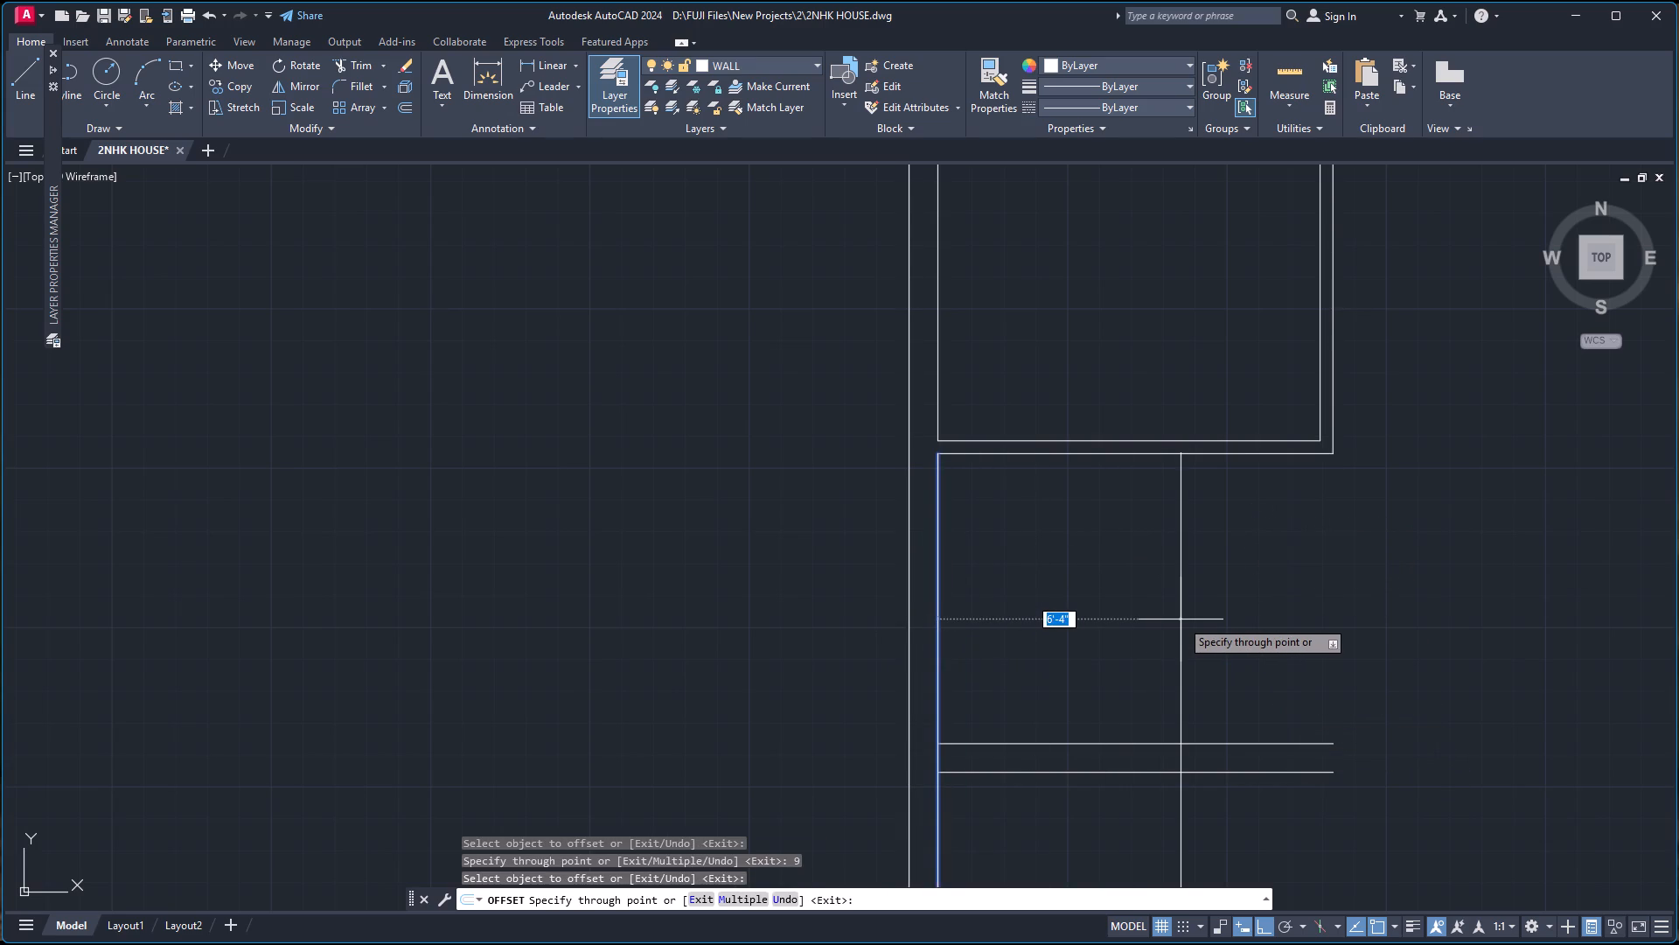
text(7')
key(Return)
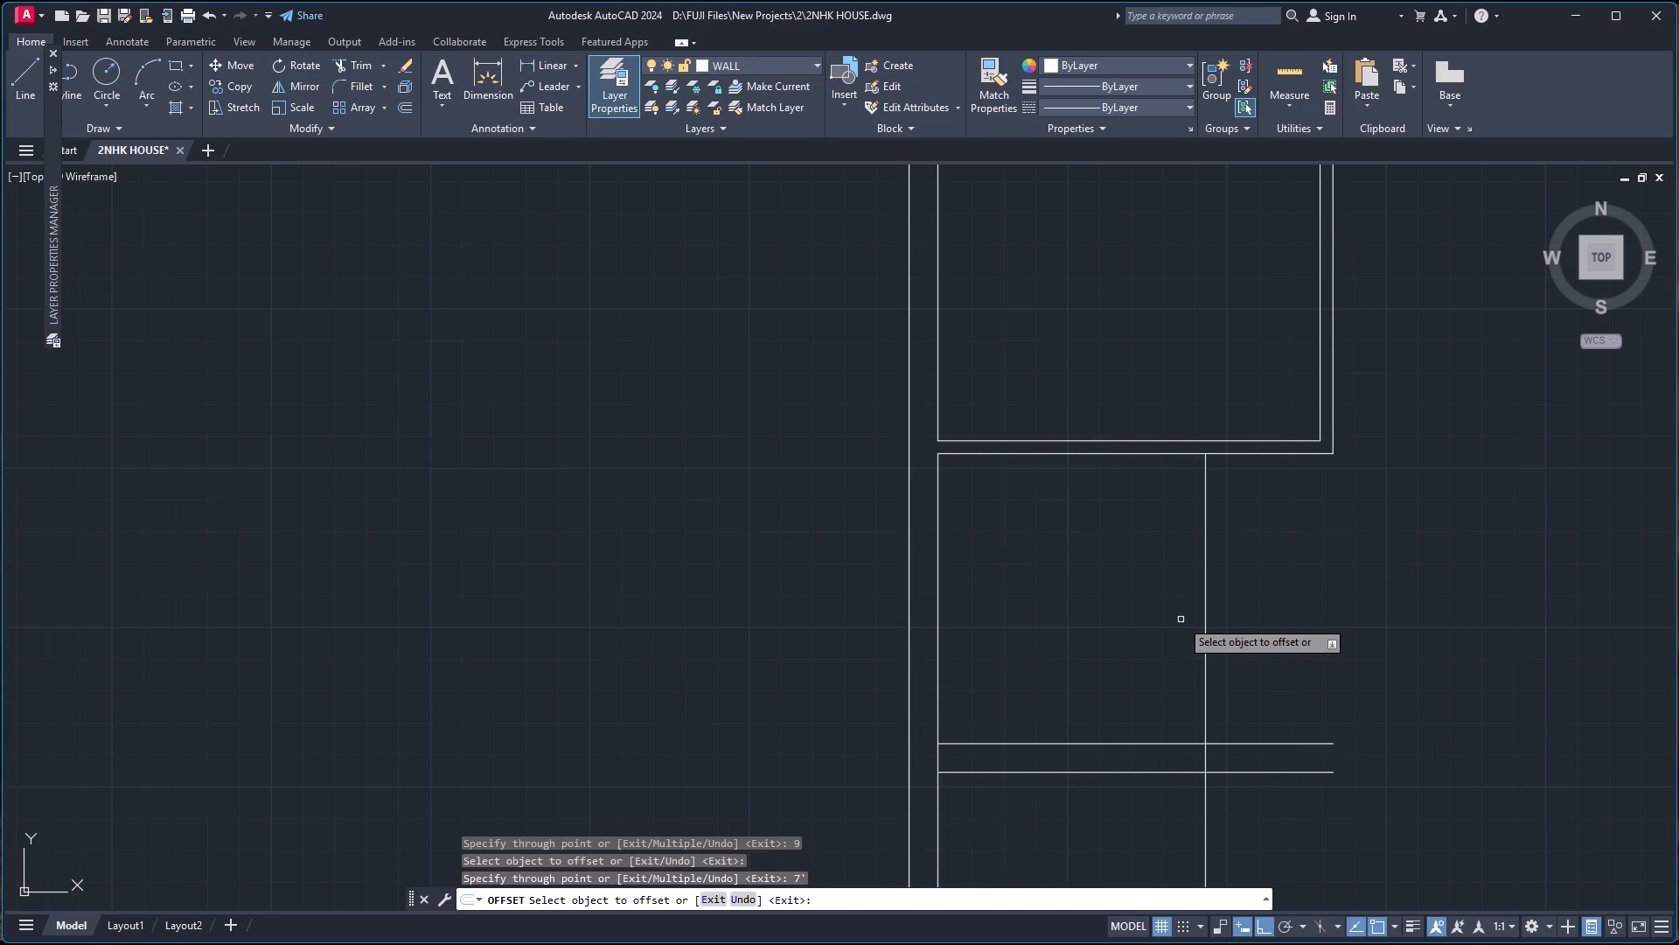
Offset the new vertical line 4" to the right to form the partition wall's second face.
click(1203, 607)
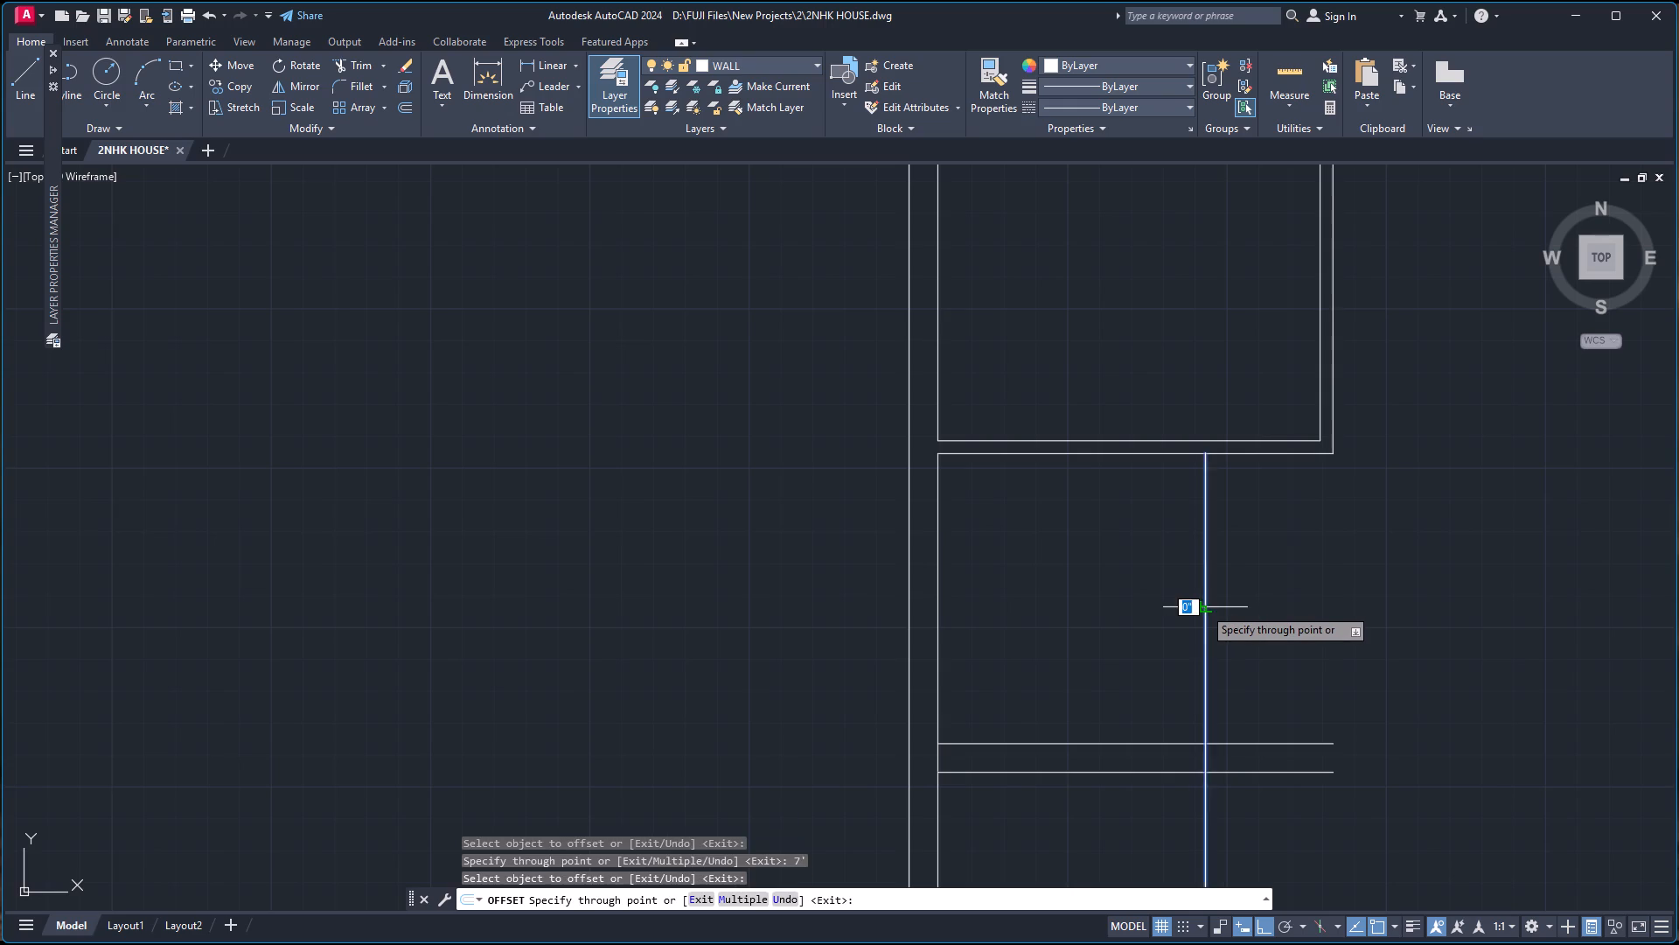
key(4)
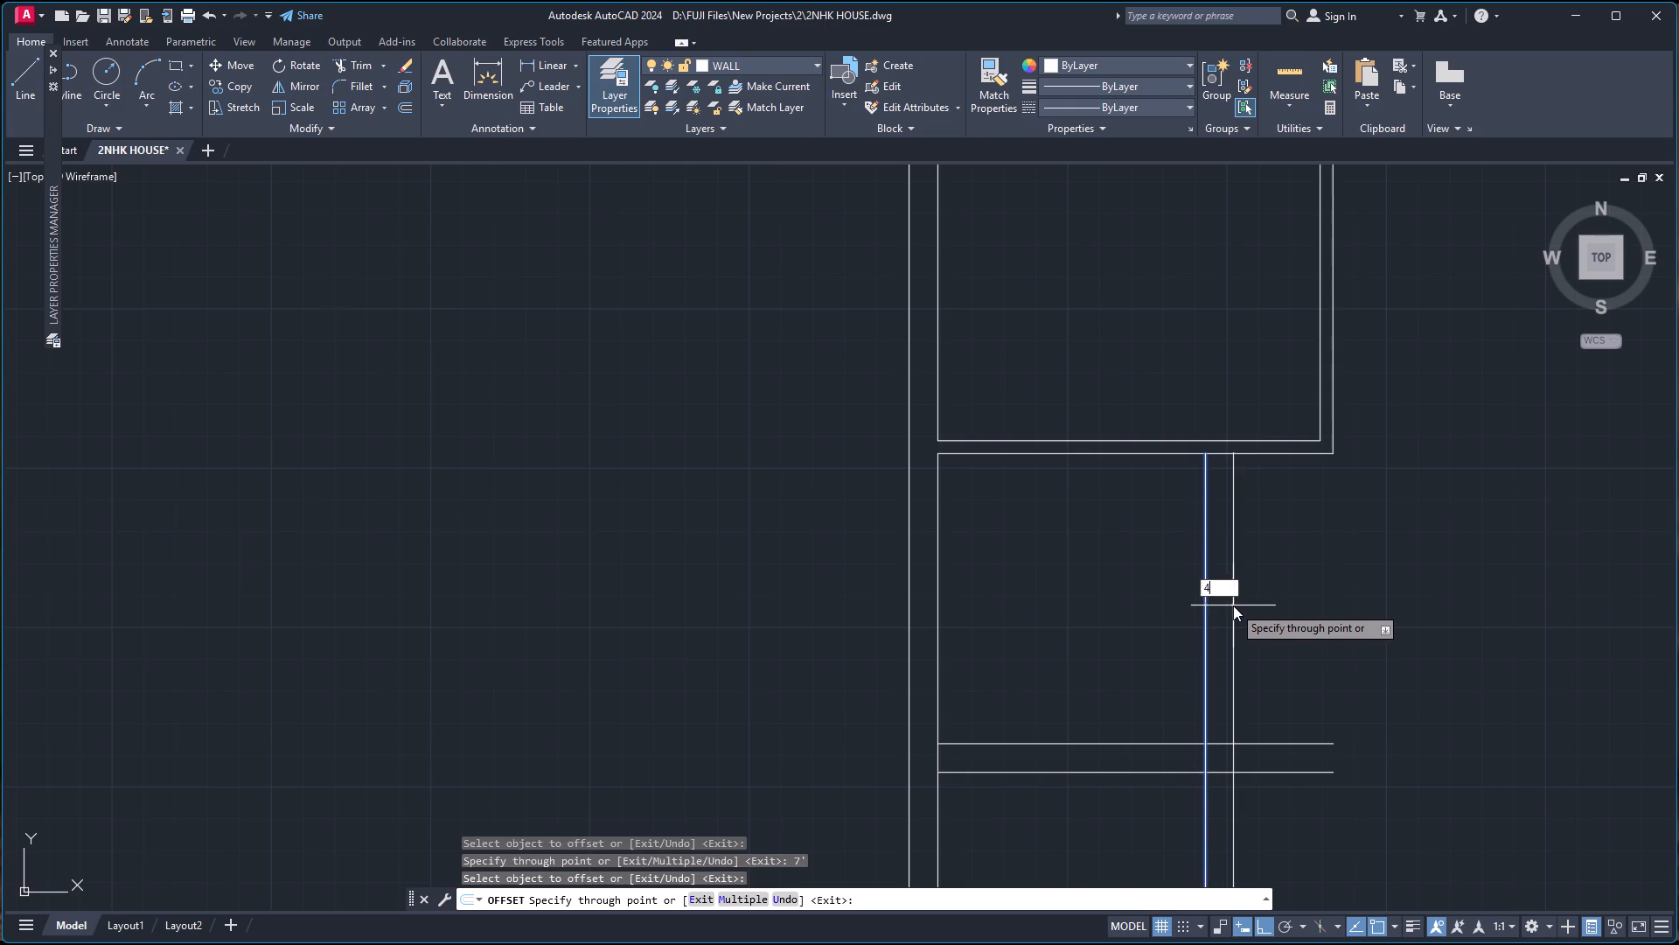
key(Return)
scroll(1346, 580, down, 2)
scroll(1442, 609, up, 2)
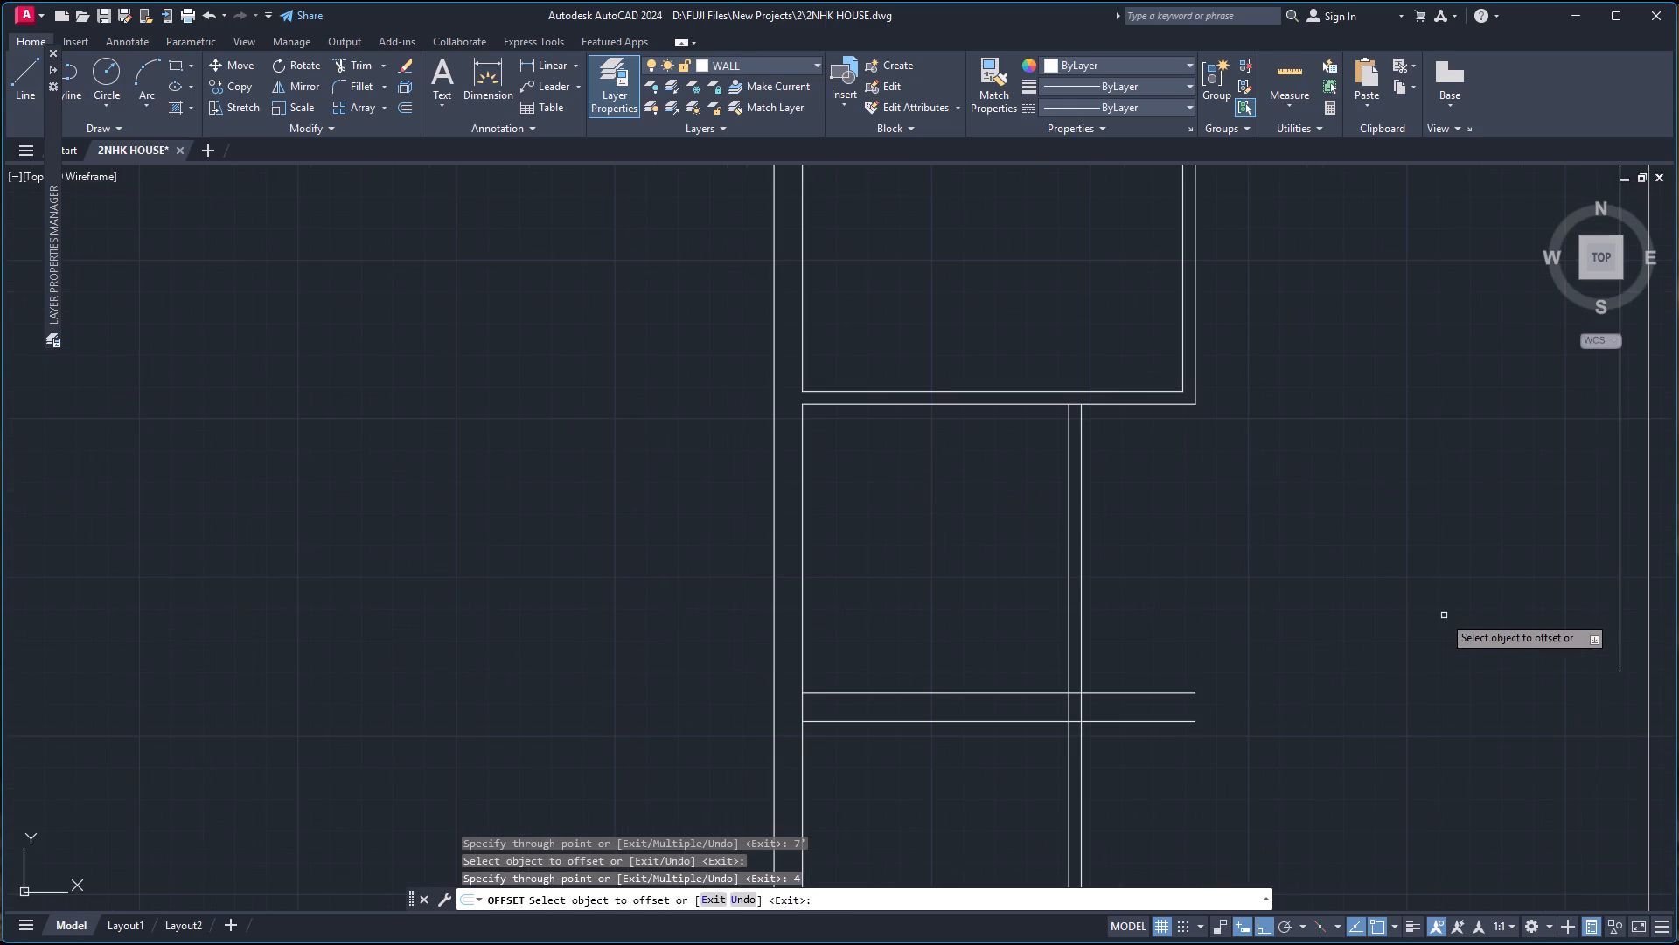
key(Escape)
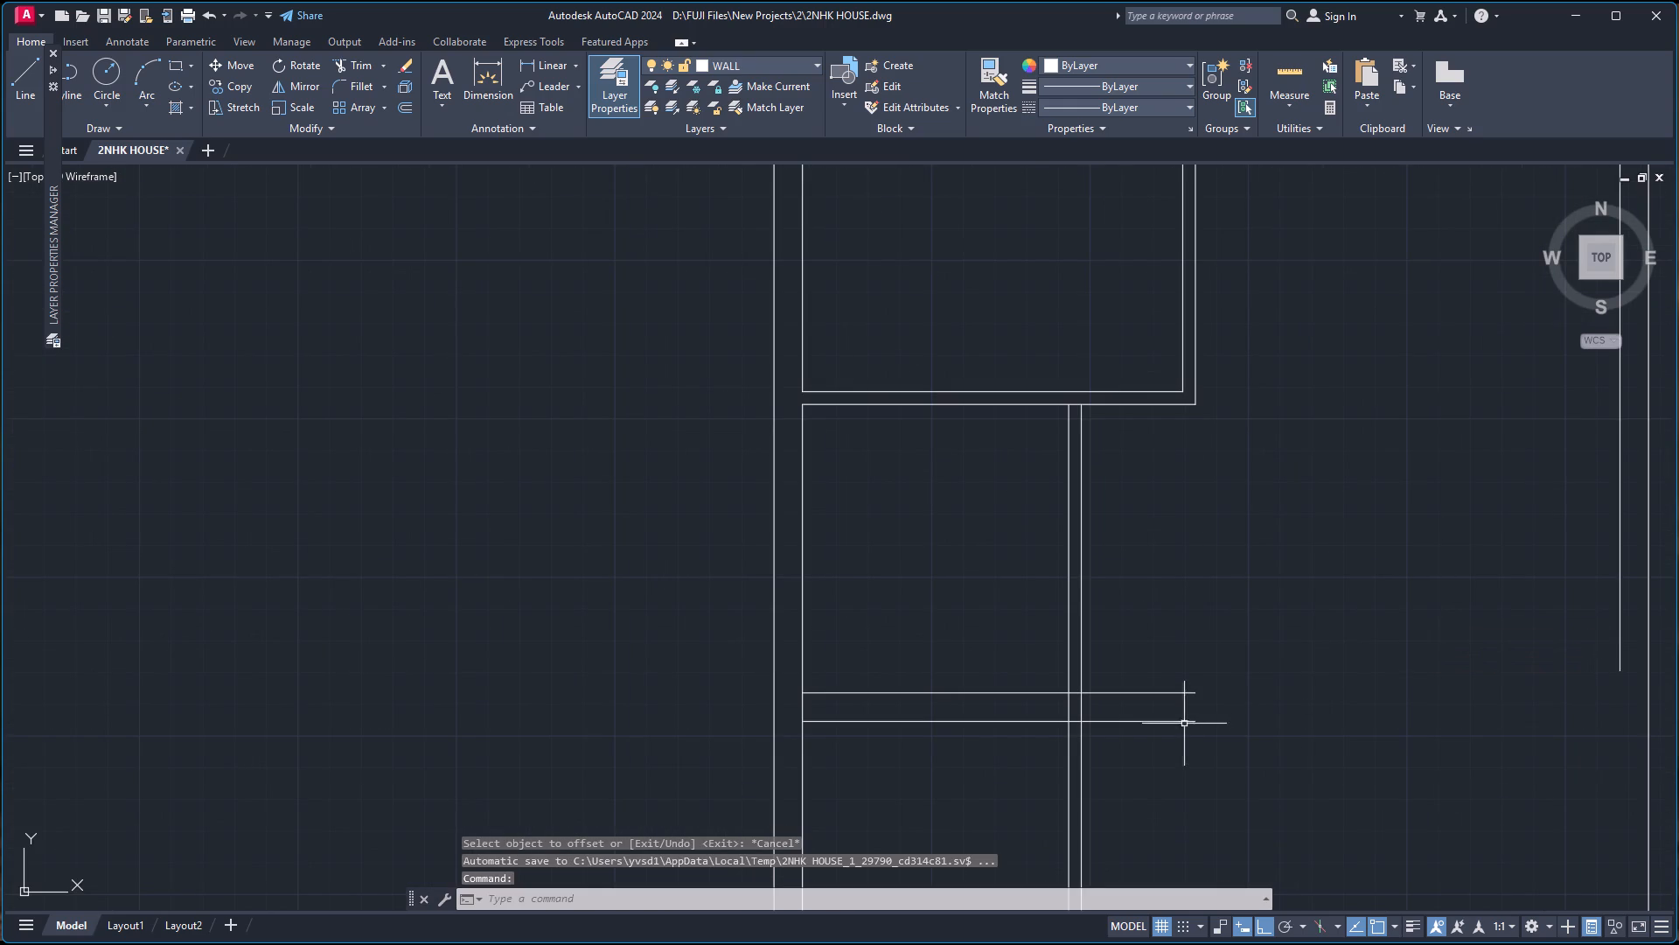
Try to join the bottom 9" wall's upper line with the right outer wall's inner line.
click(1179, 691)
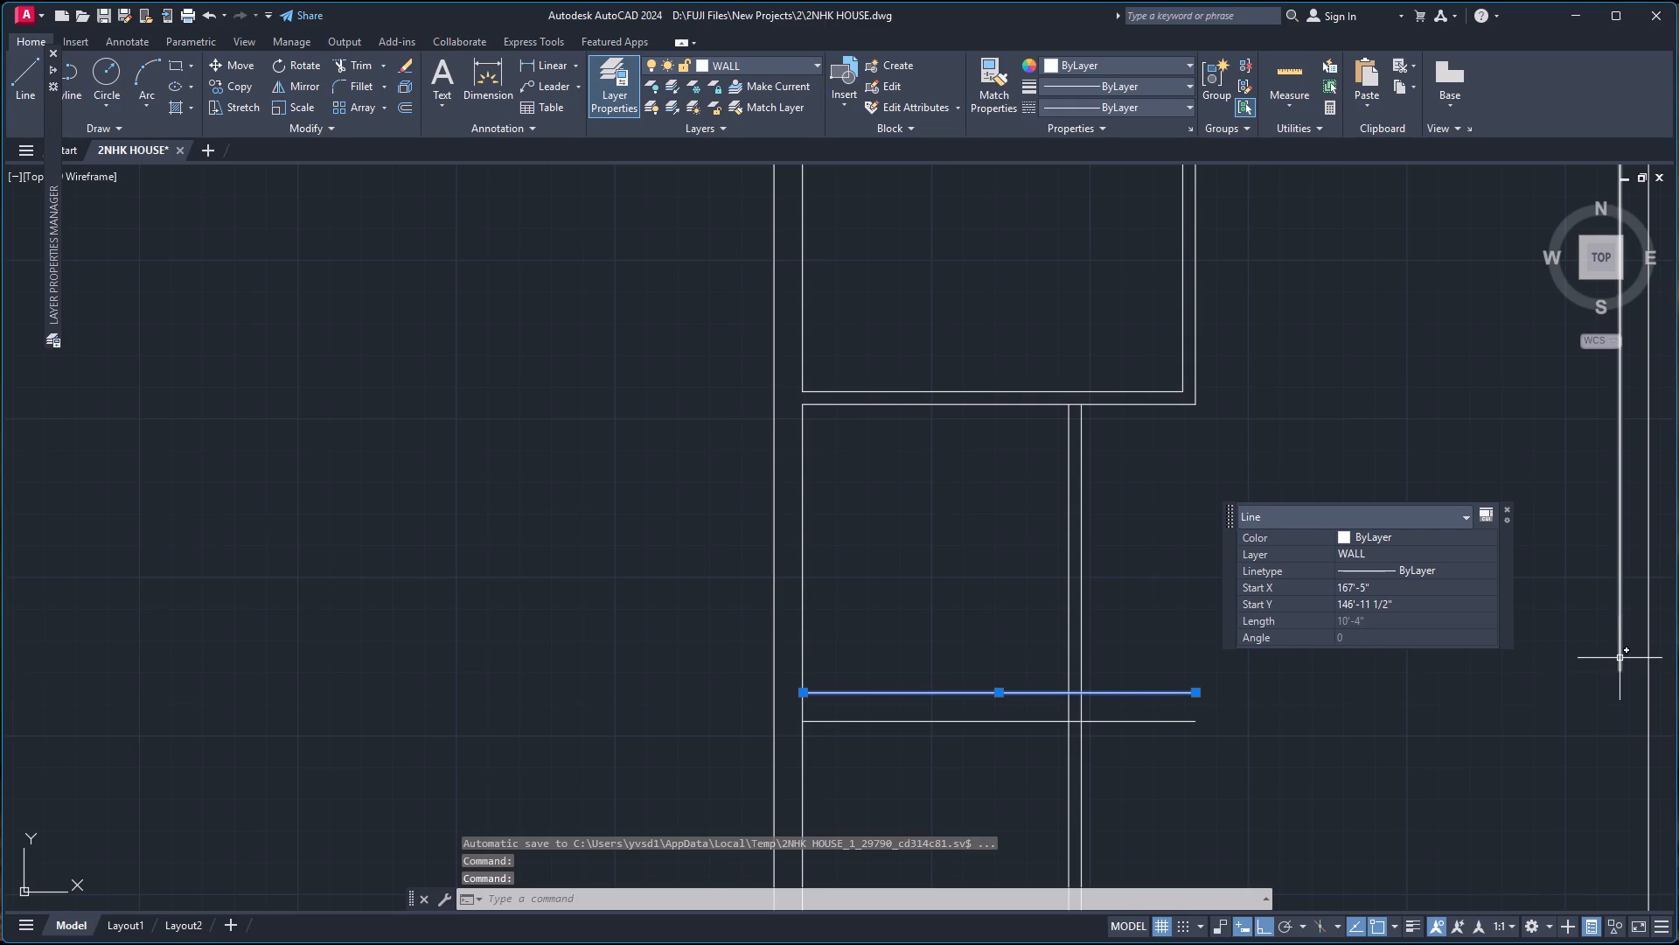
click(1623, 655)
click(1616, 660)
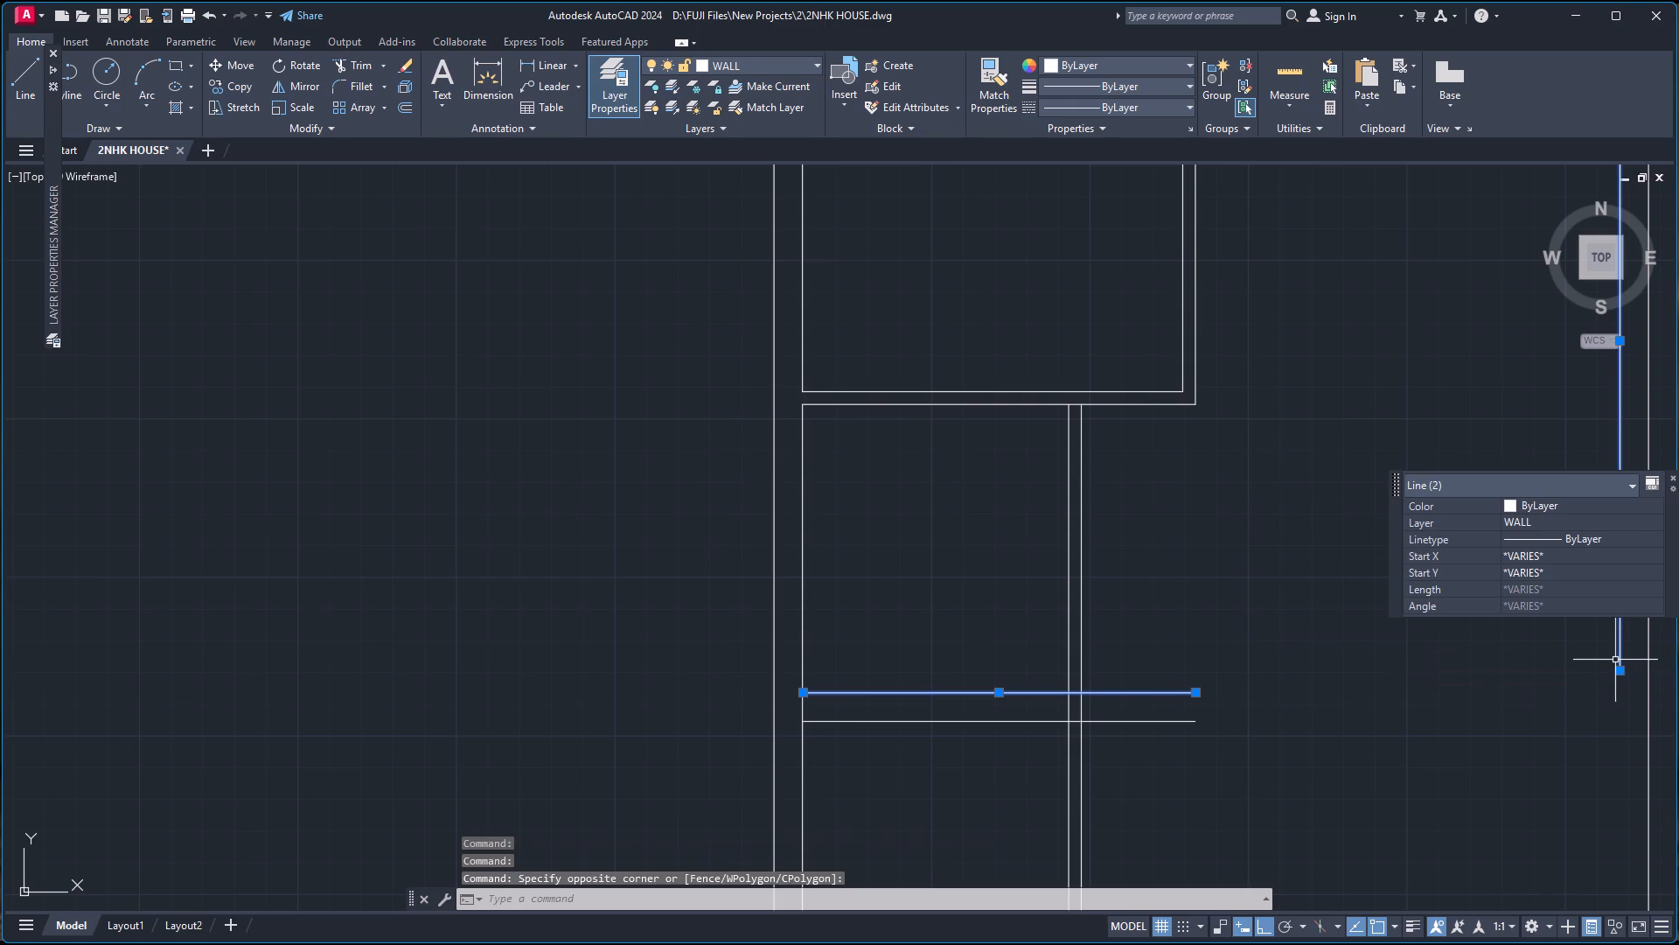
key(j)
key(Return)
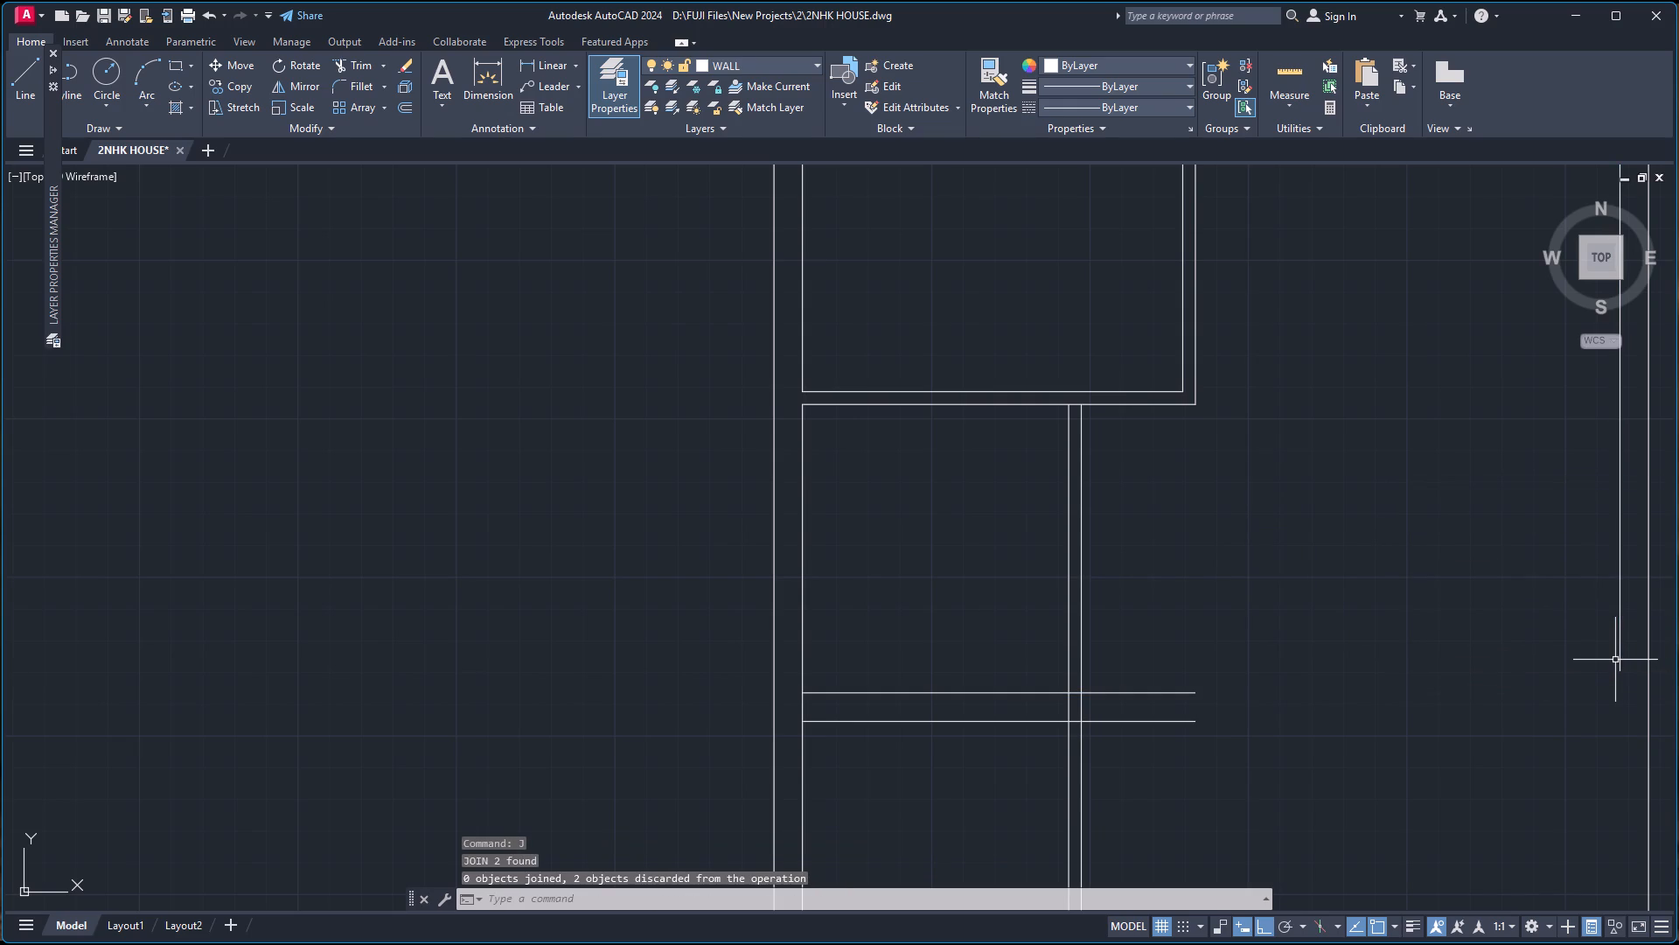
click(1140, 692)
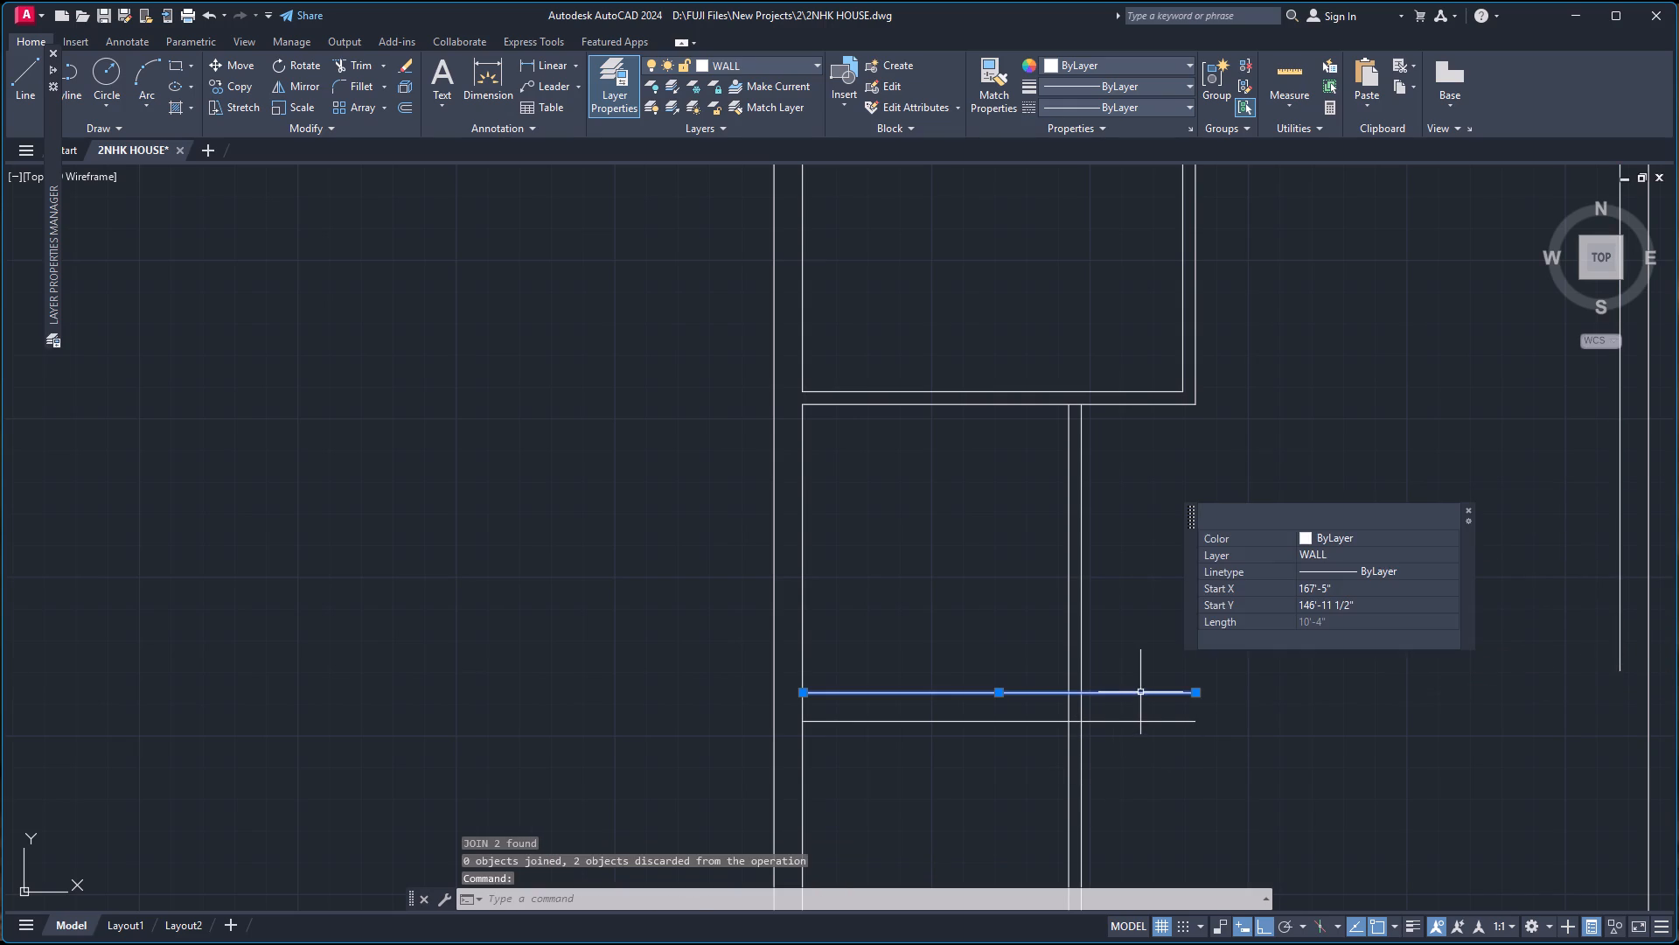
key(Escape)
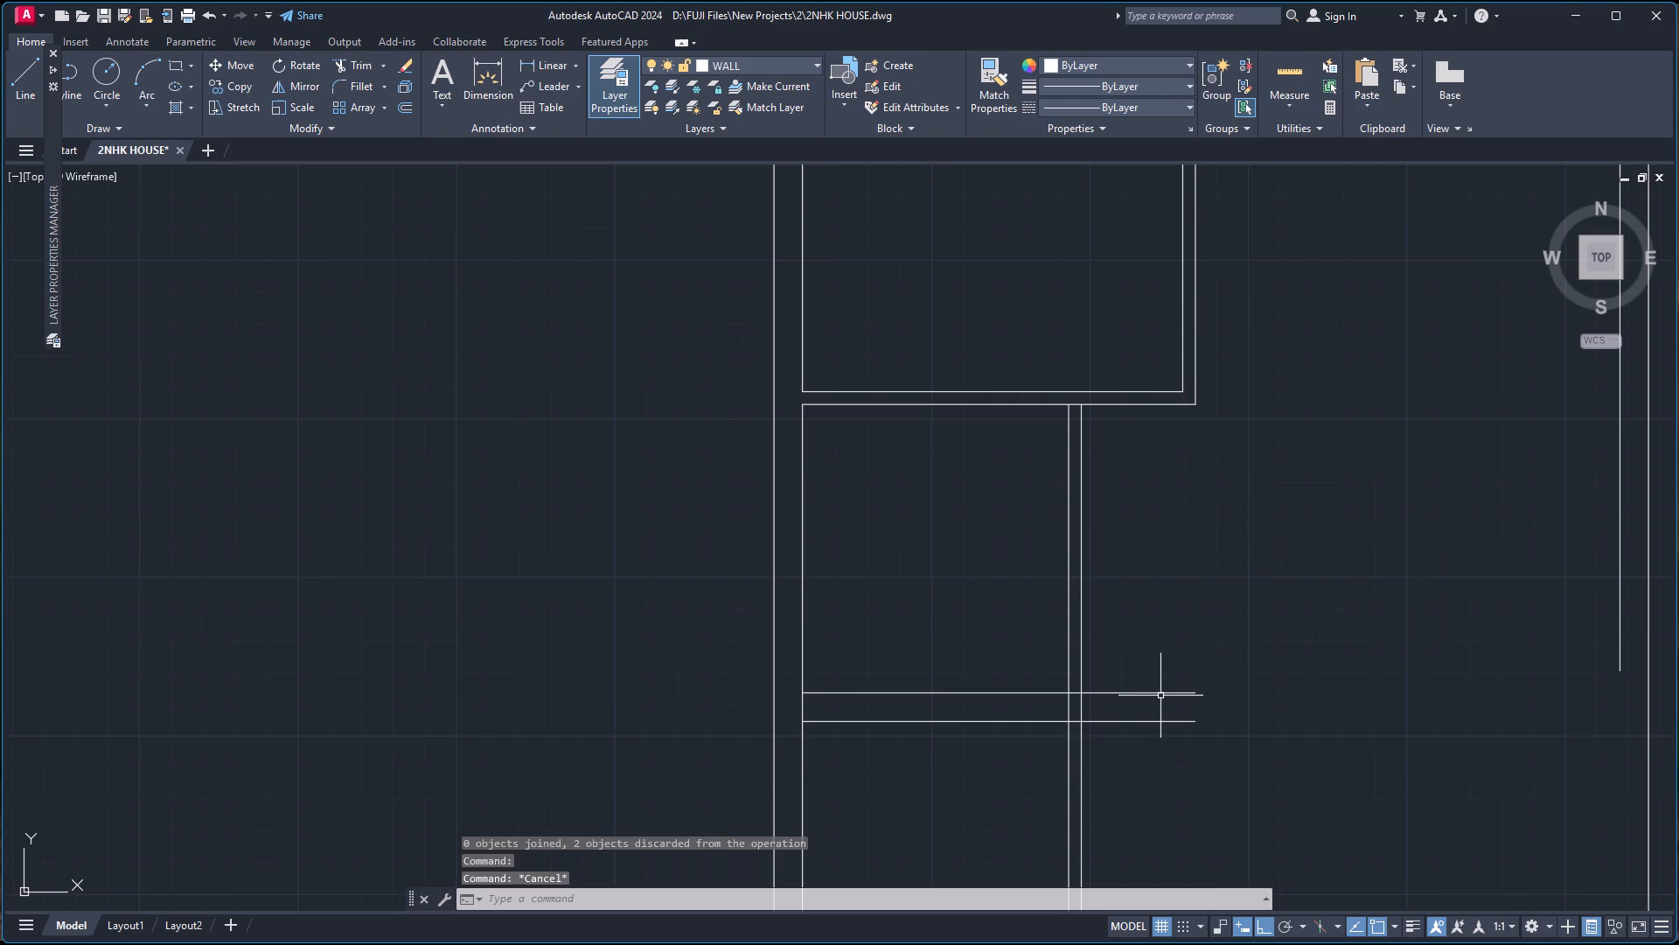
Draw an 11'-2" horizontal line from the 9" wall's upper line end, stopping below the right outer wall's inner line.
click(1162, 693)
key(l)
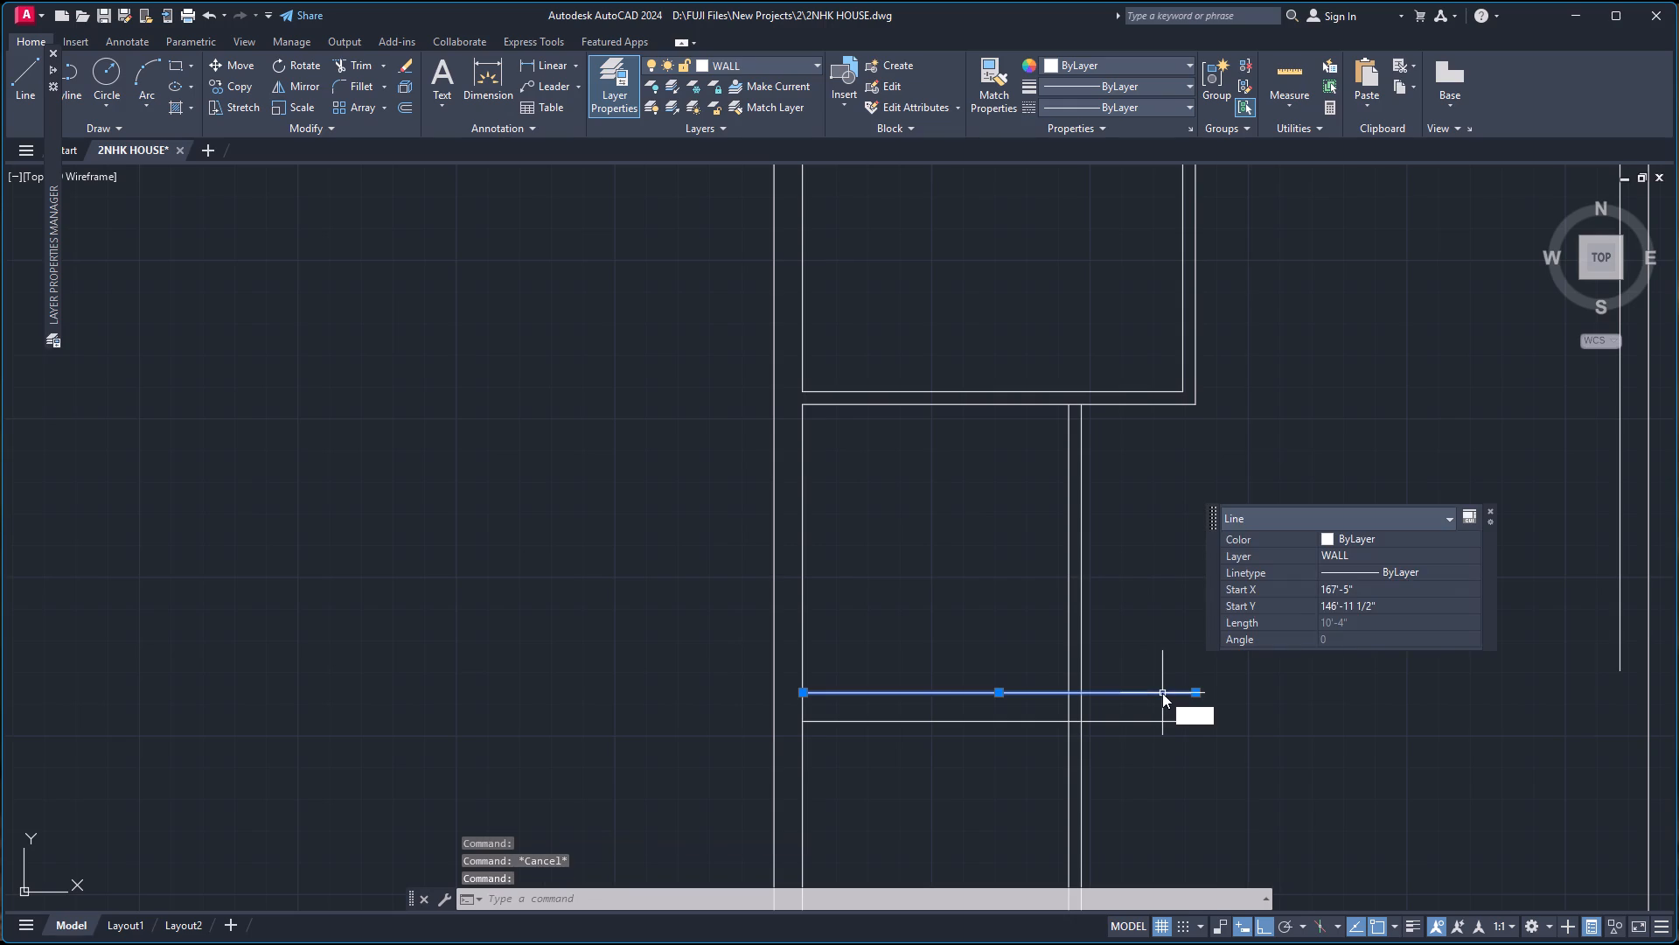
key(Return)
click(1190, 692)
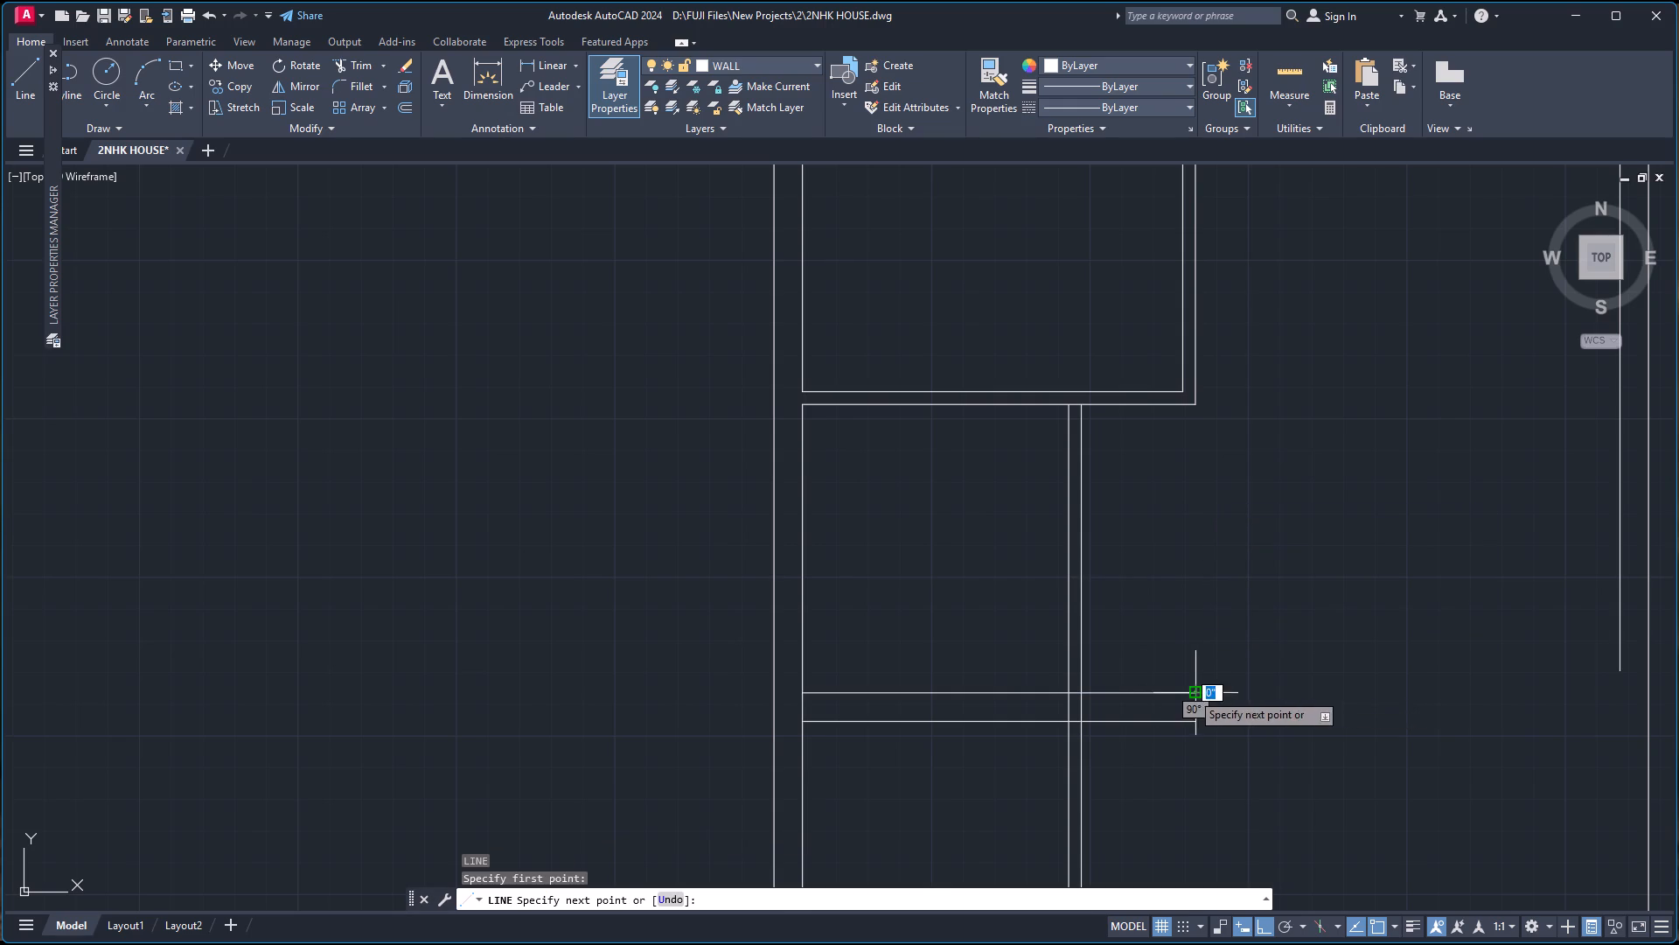
click(1620, 692)
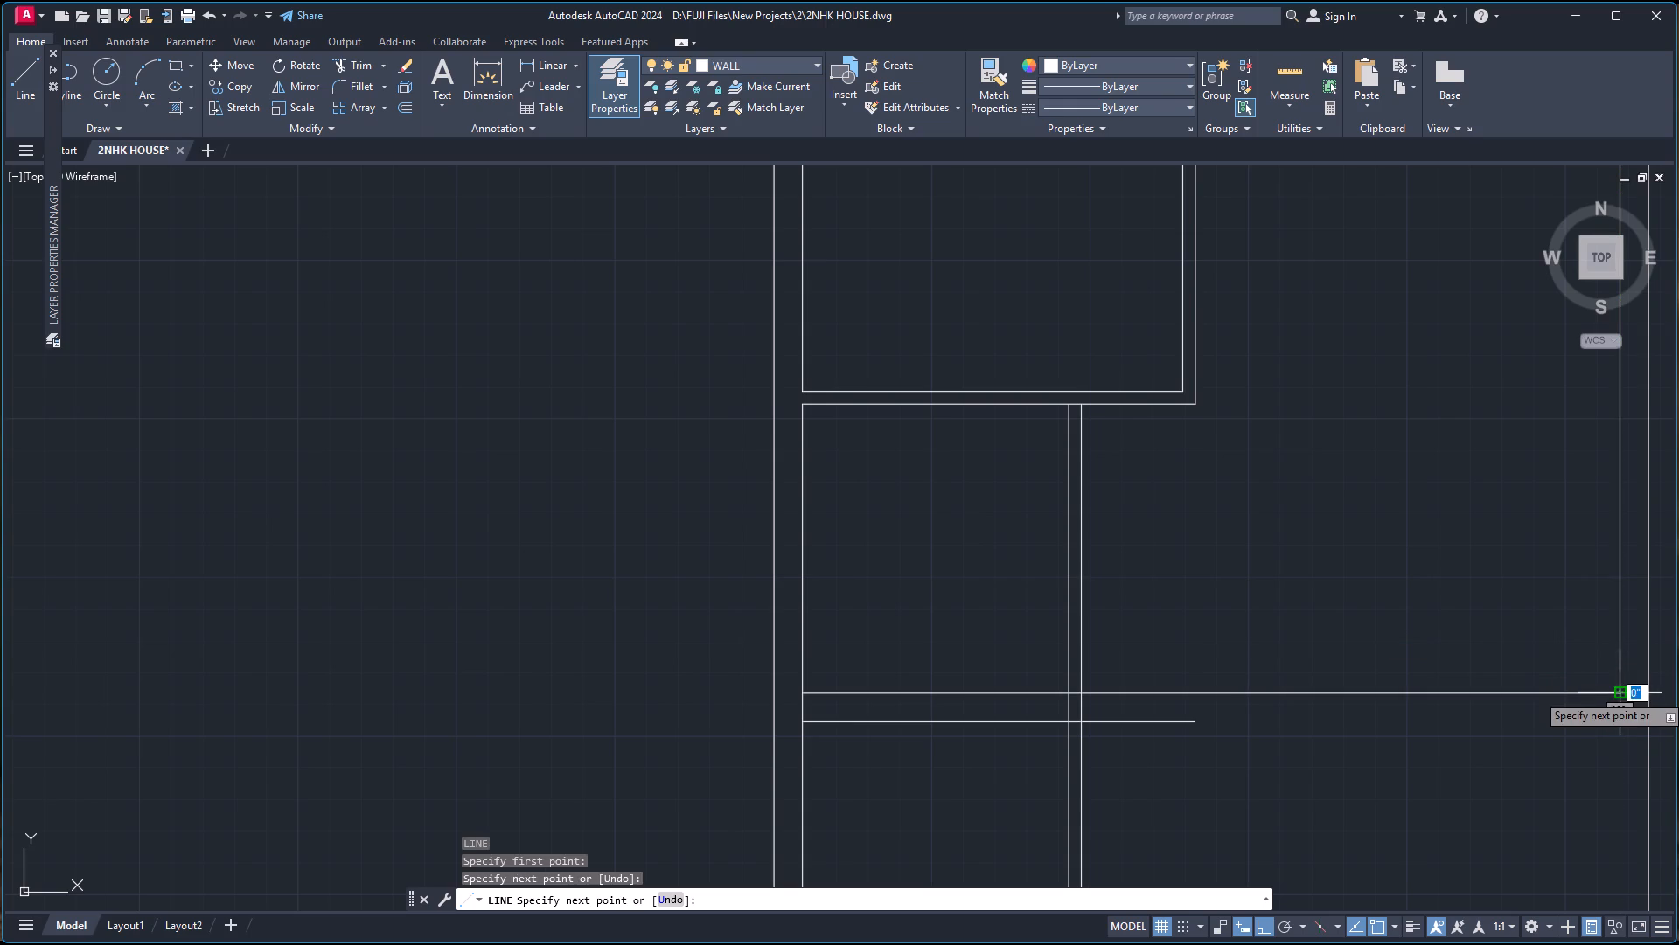
key(space)
click(1620, 694)
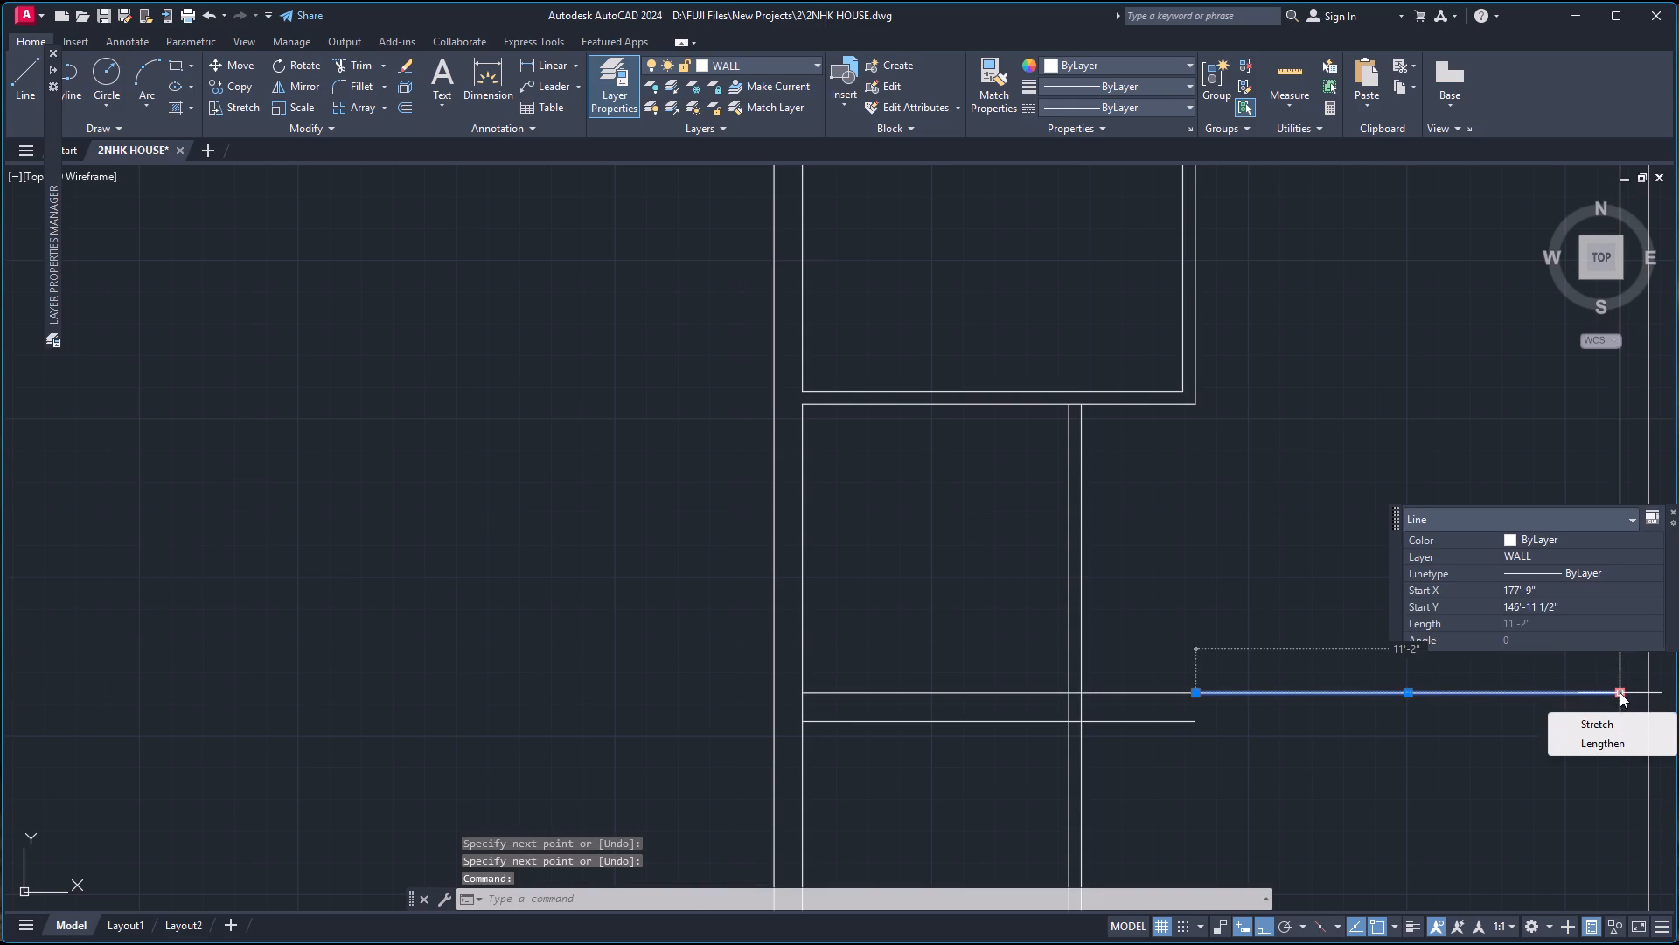
key(Escape)
key(Escape)
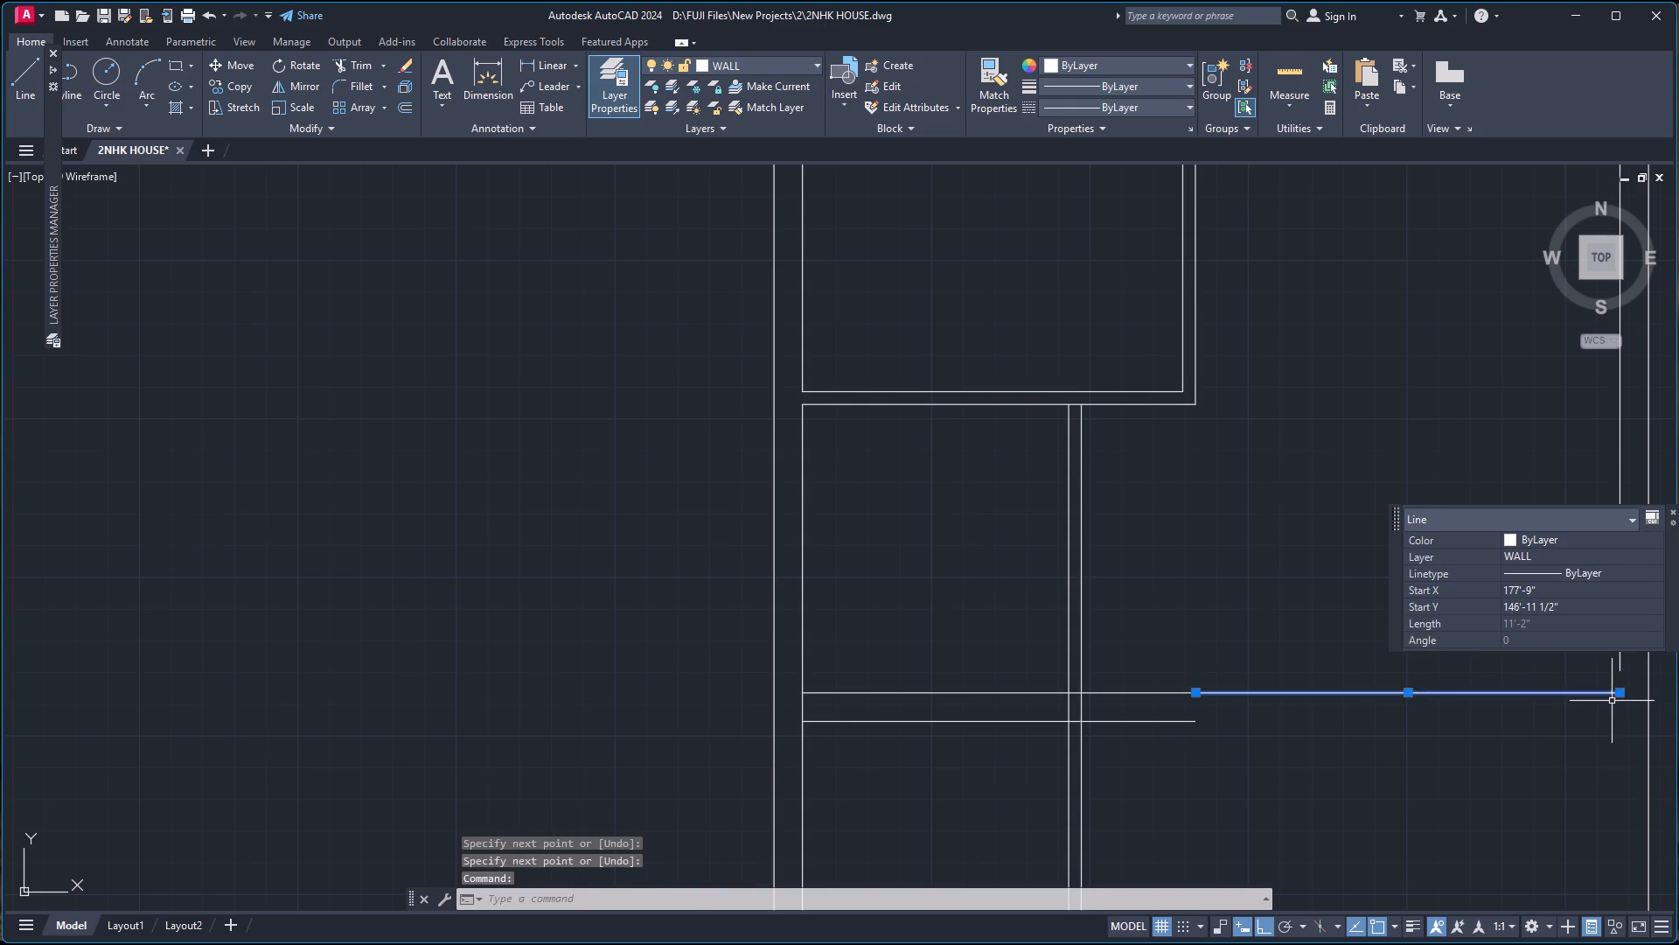
key(Escape)
Draw a 7" vertical line from the new horizontal line's right end up to the right outer wall's inner line.
key(l)
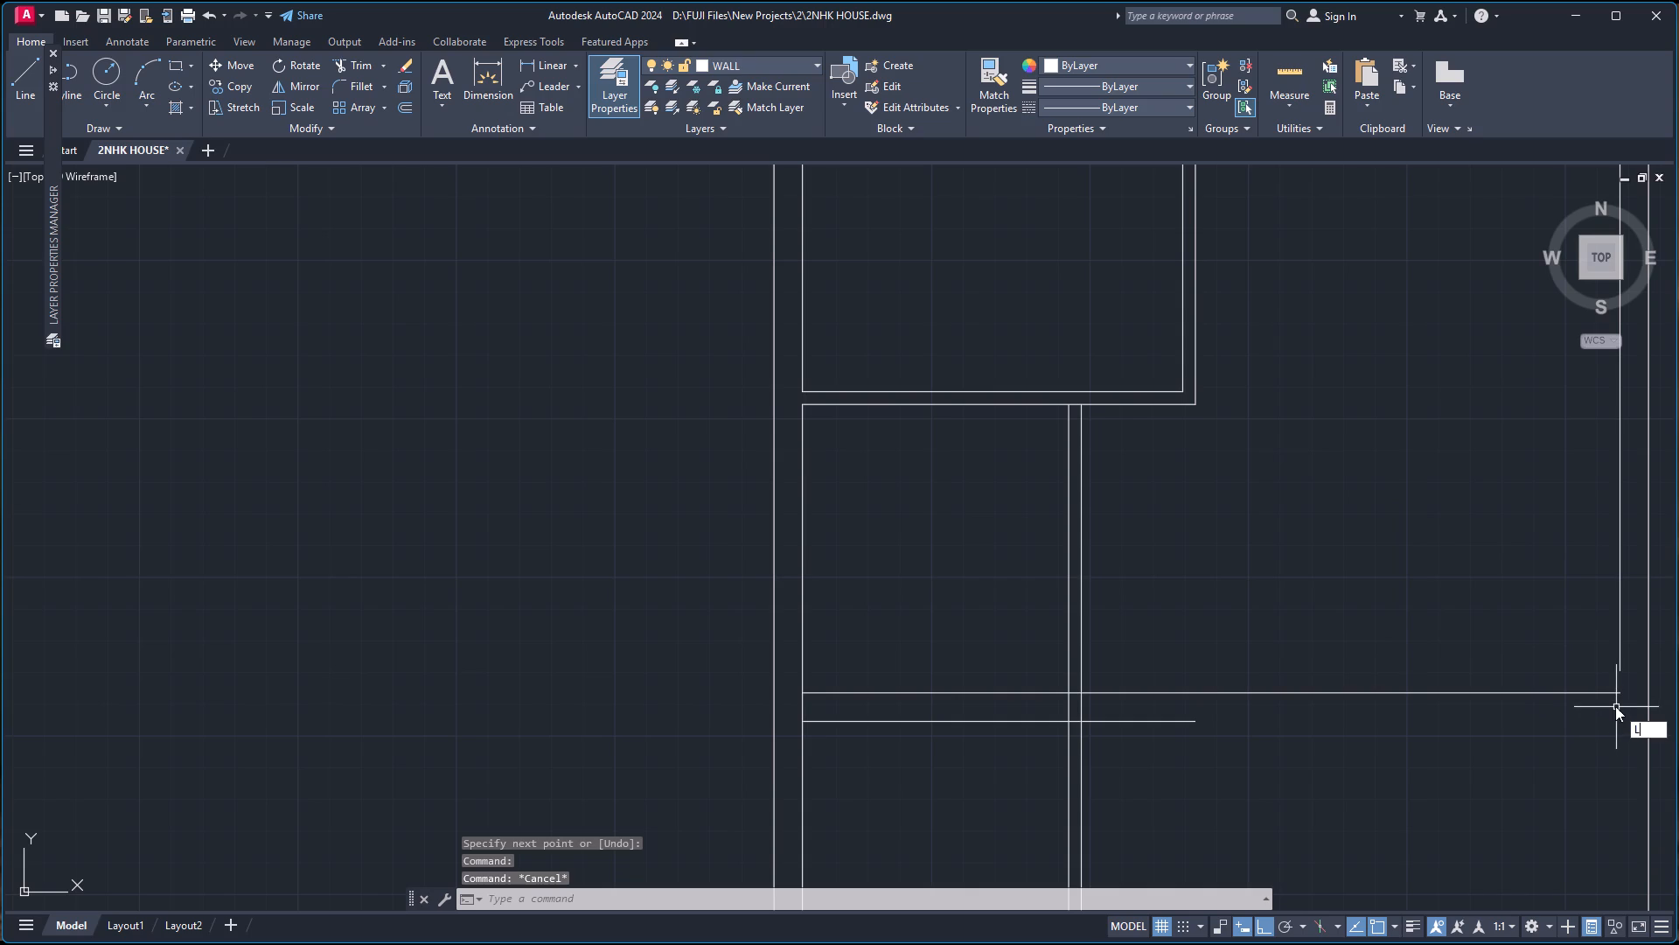
key(Return)
click(1618, 689)
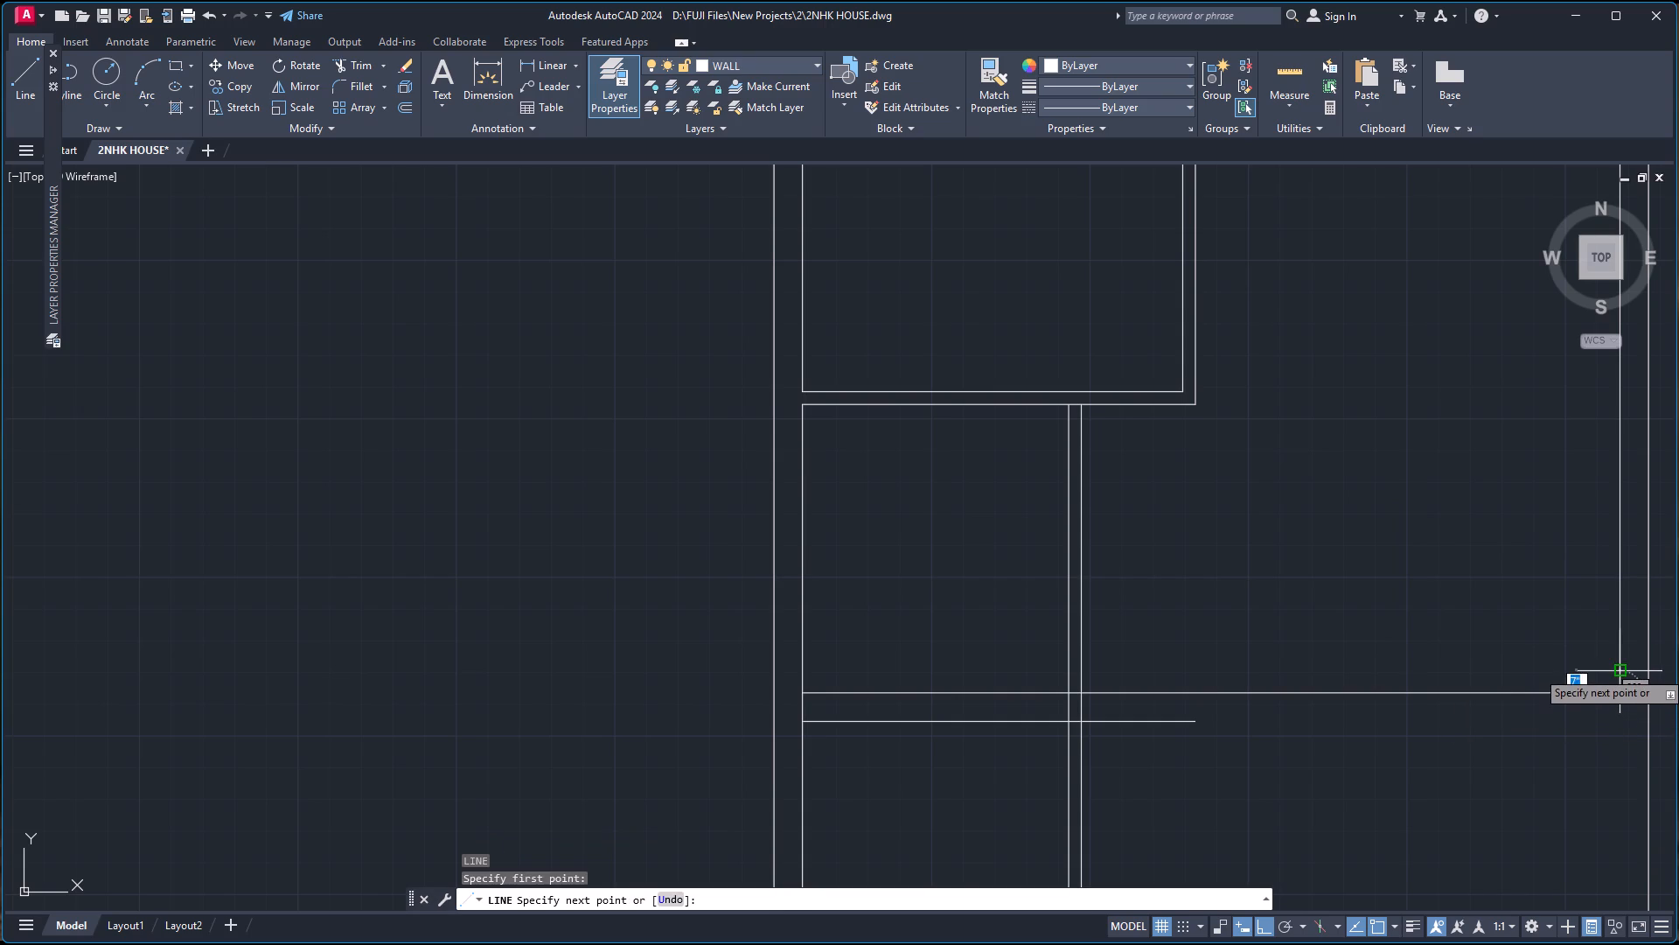
click(1619, 670)
key(space)
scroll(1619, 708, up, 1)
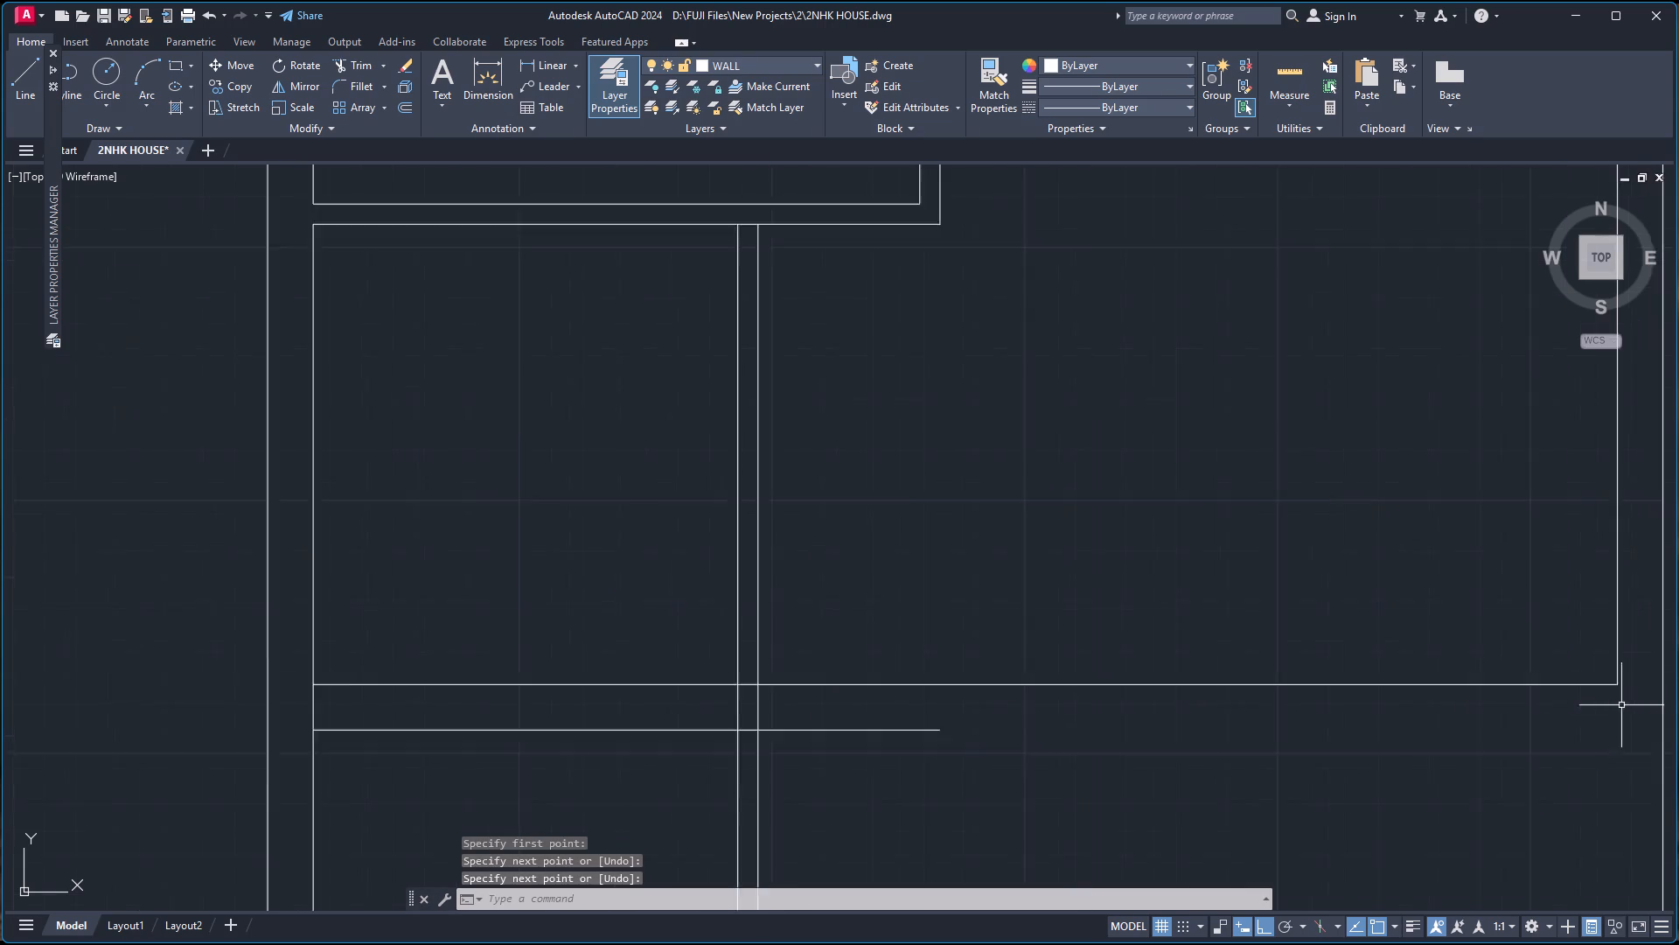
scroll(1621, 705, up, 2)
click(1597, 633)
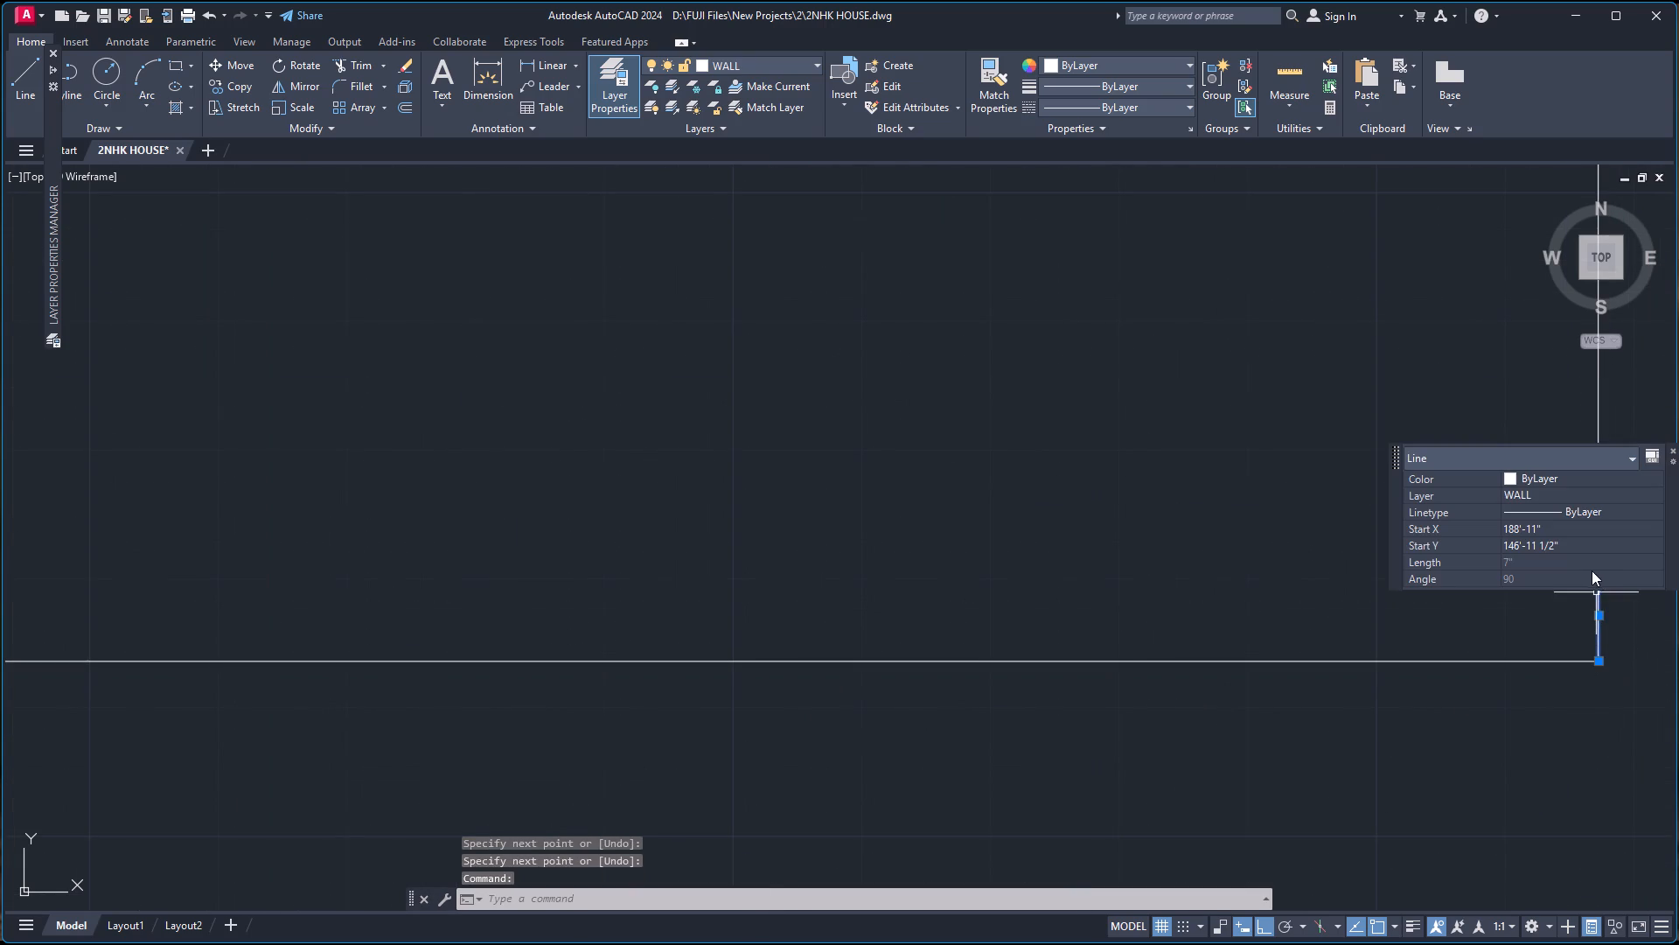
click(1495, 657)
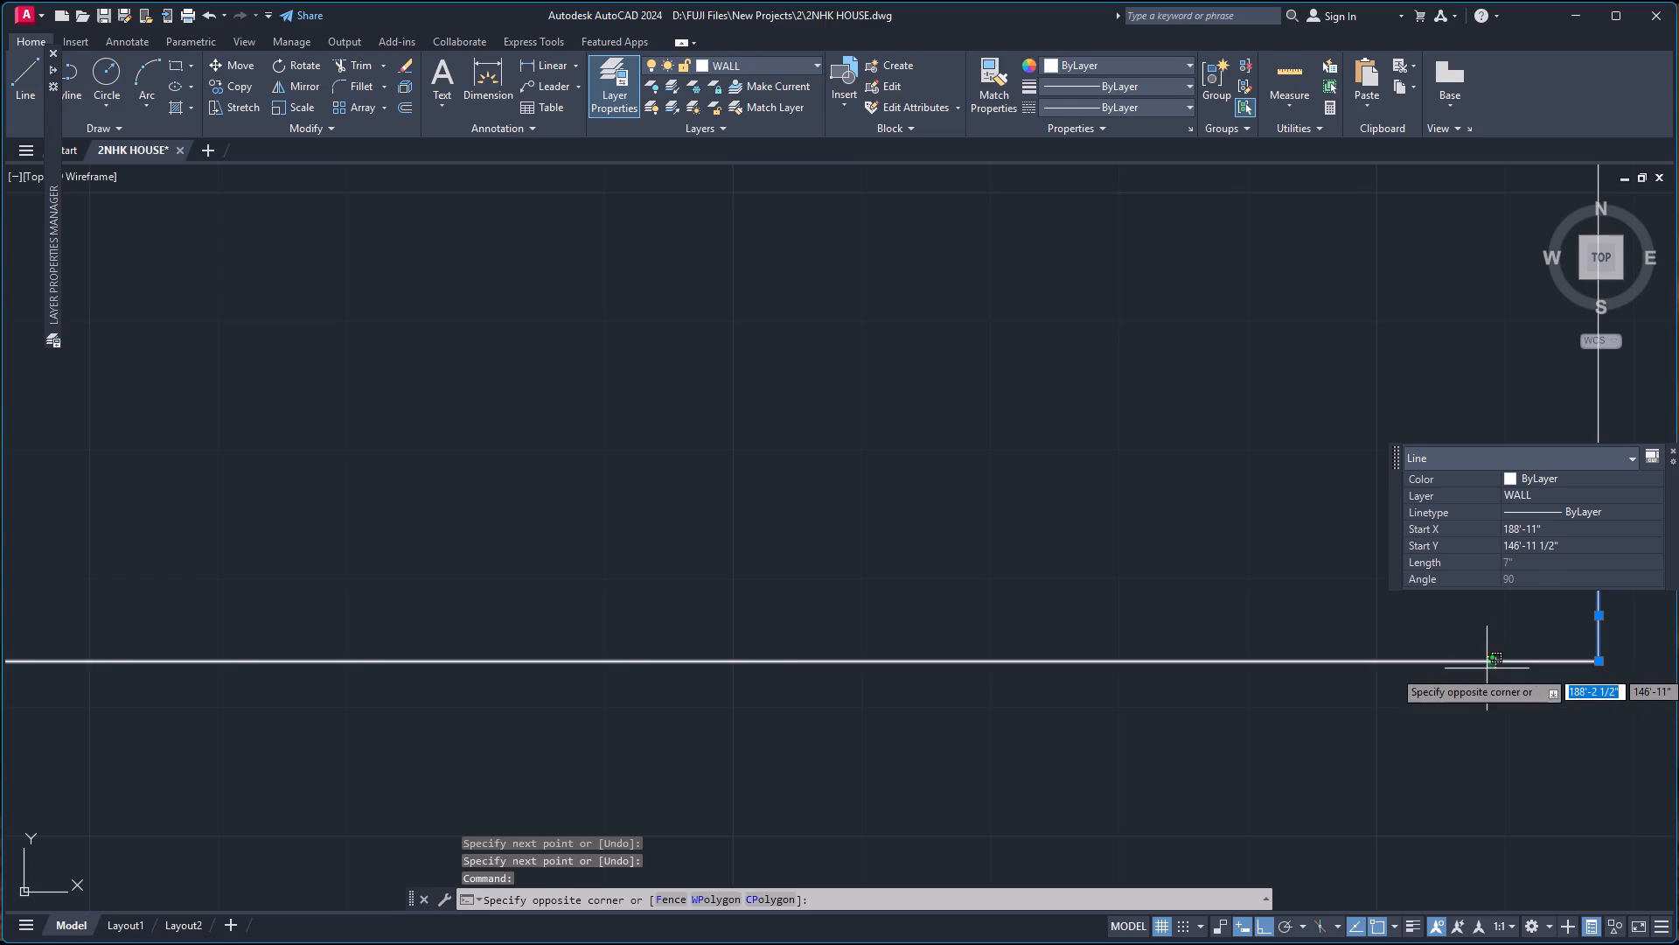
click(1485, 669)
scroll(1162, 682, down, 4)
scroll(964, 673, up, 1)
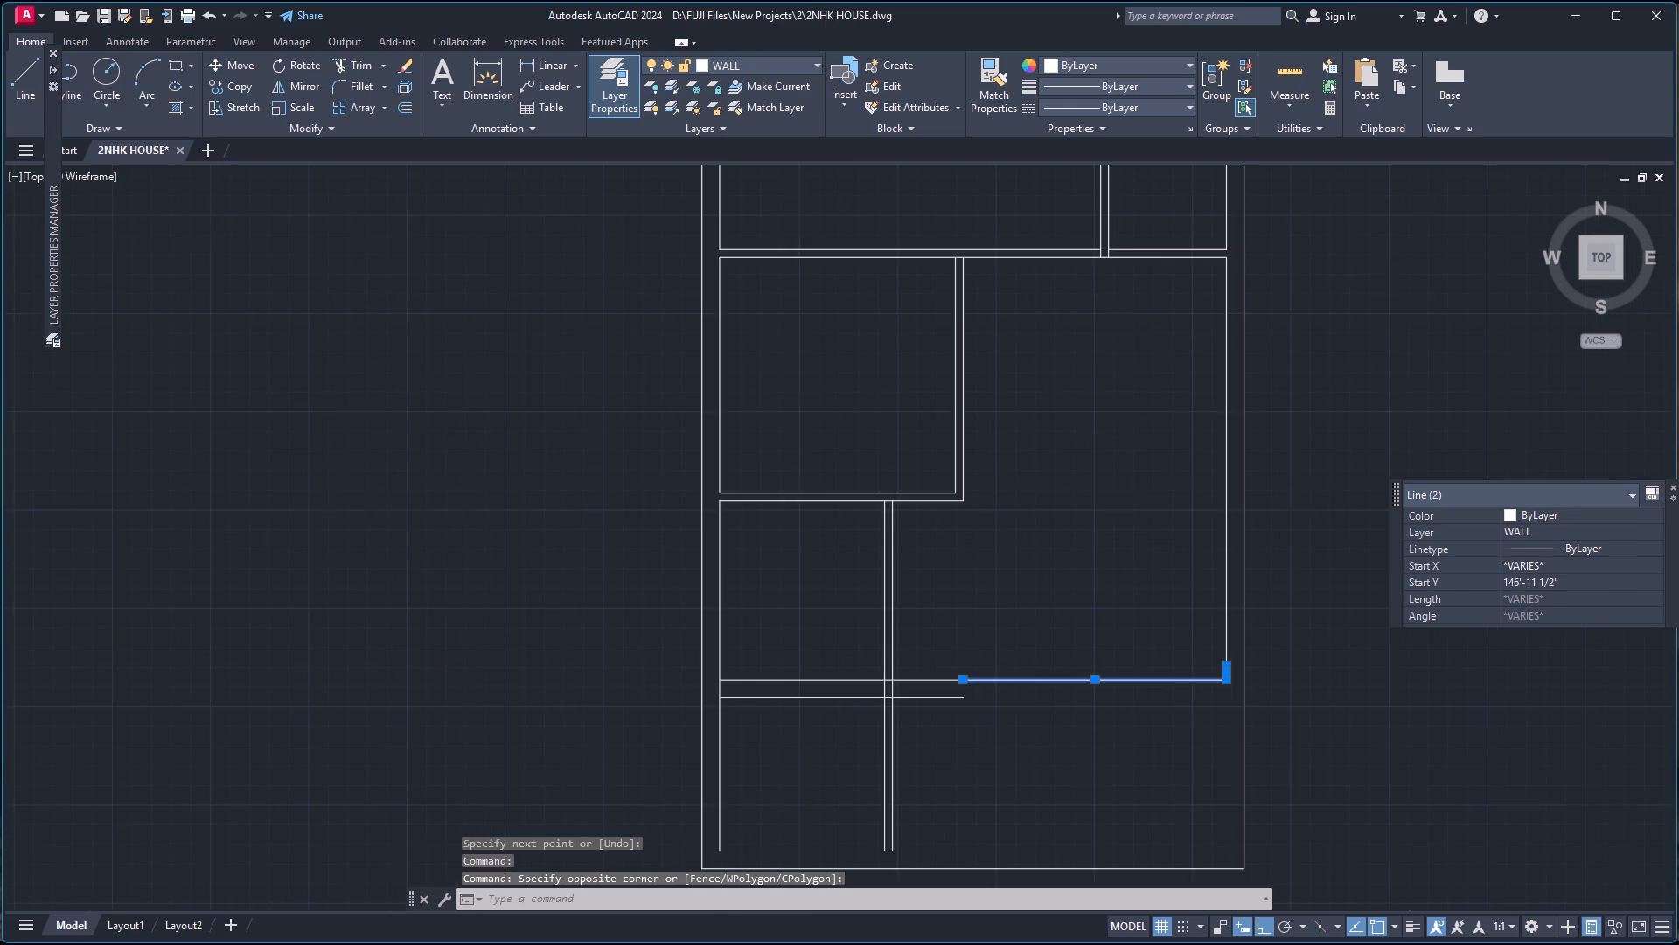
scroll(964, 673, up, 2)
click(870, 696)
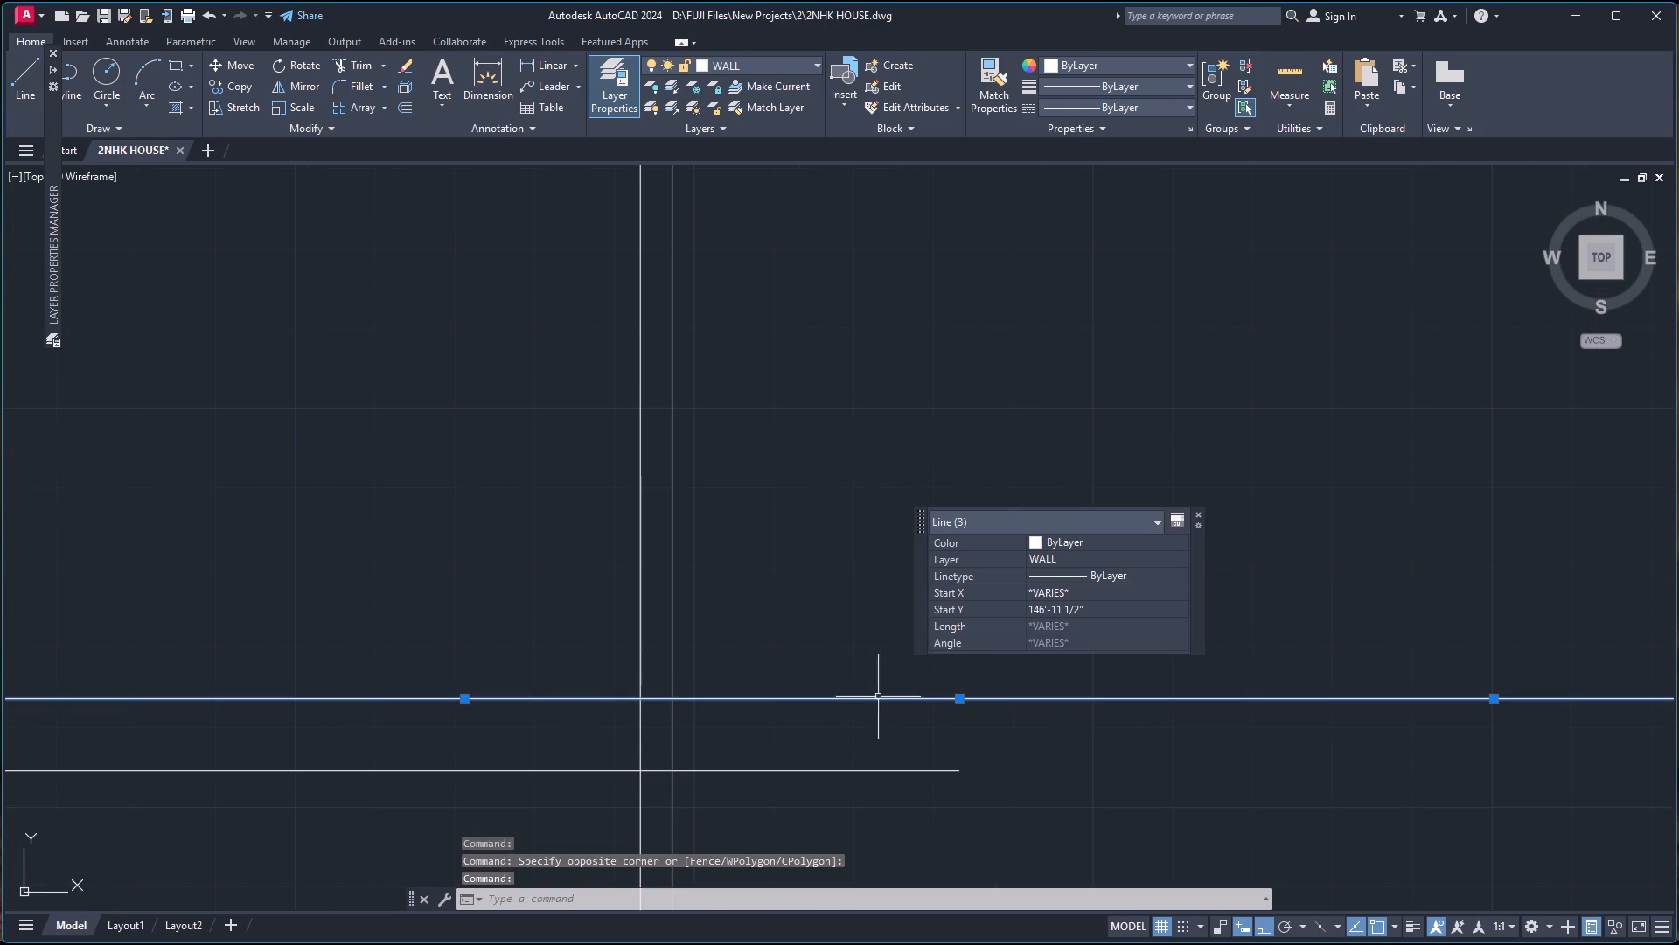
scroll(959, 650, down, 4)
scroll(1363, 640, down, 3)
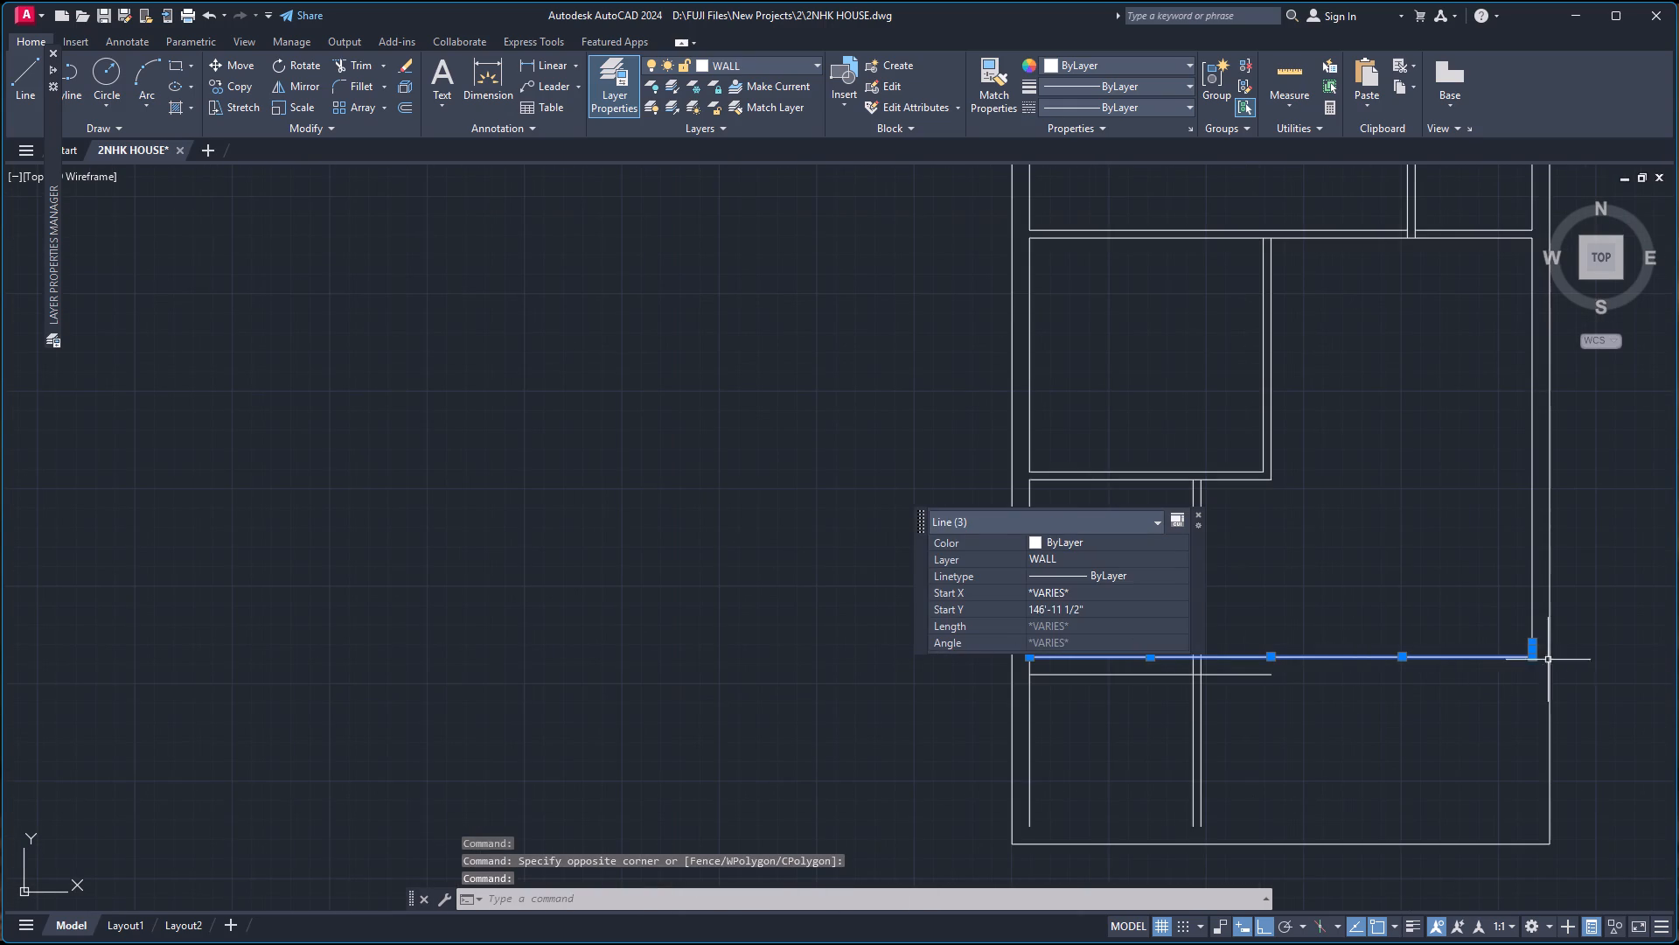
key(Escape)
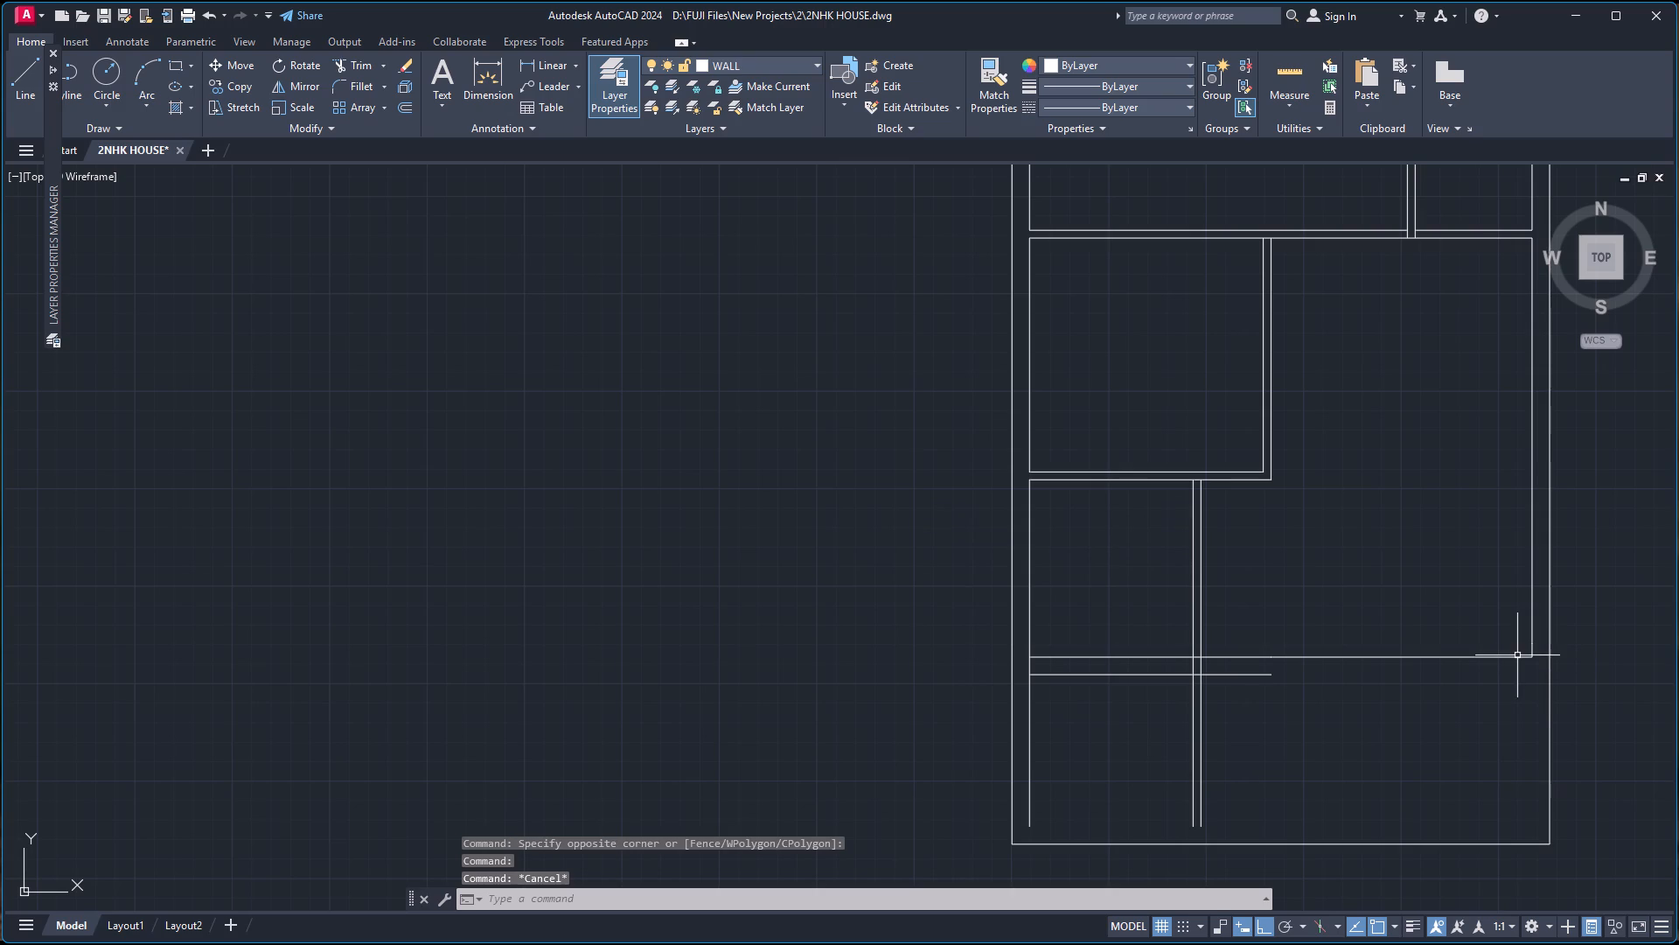
Join the two segments of the 9" wall's upper line into one line.
click(1515, 656)
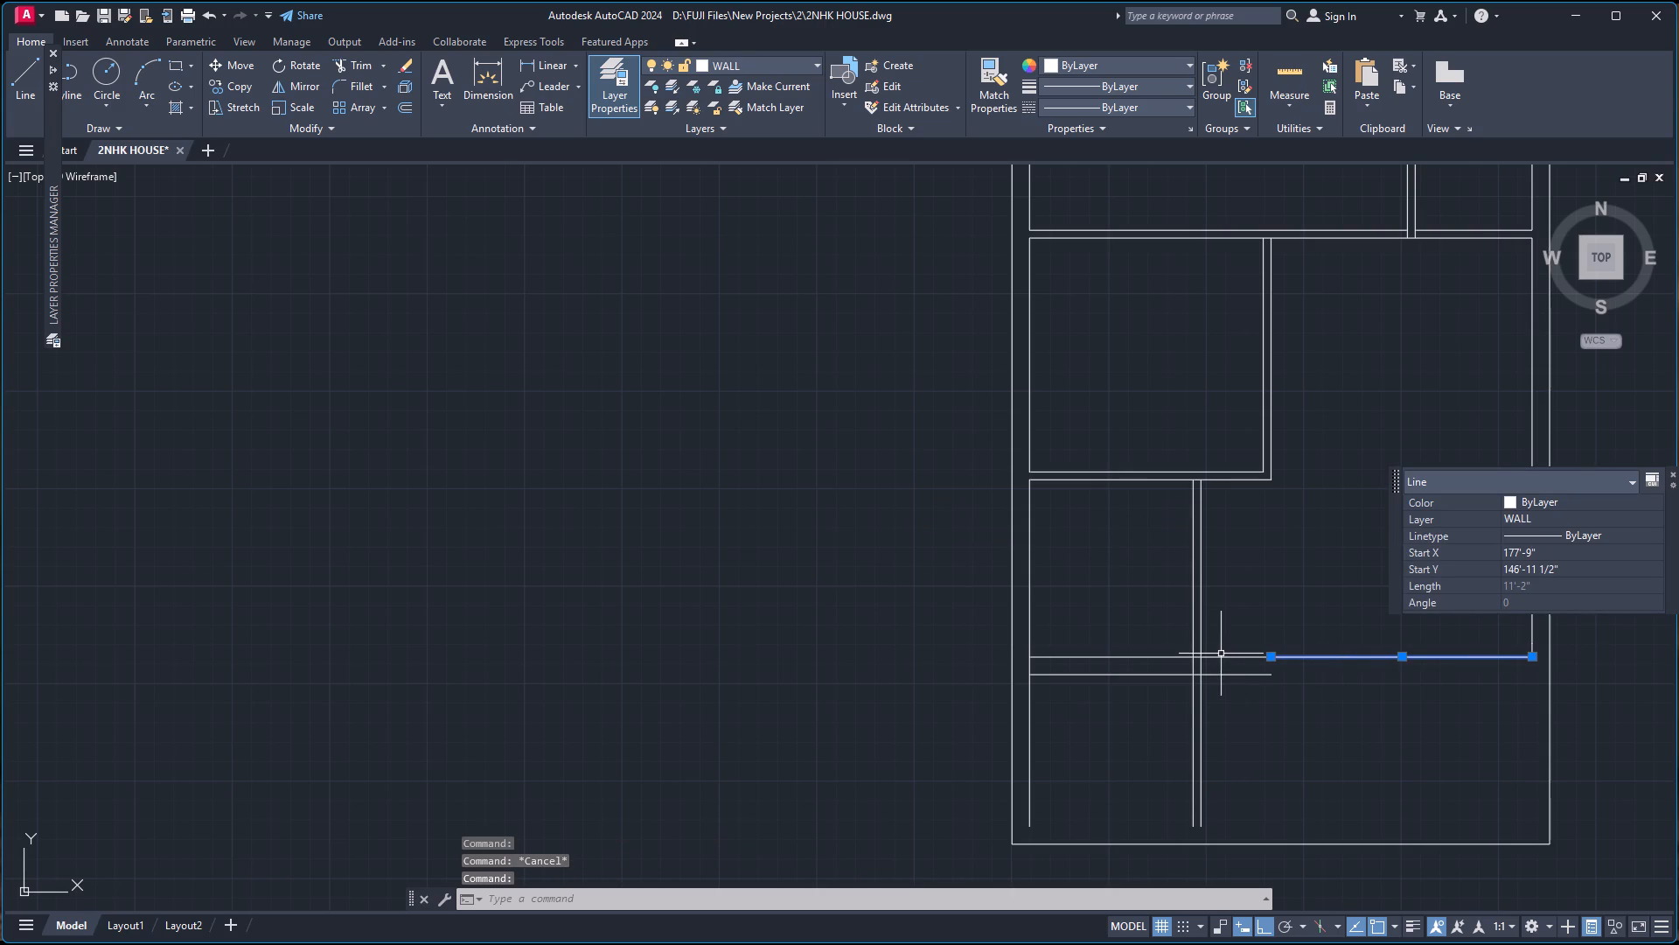
click(1220, 654)
click(1213, 664)
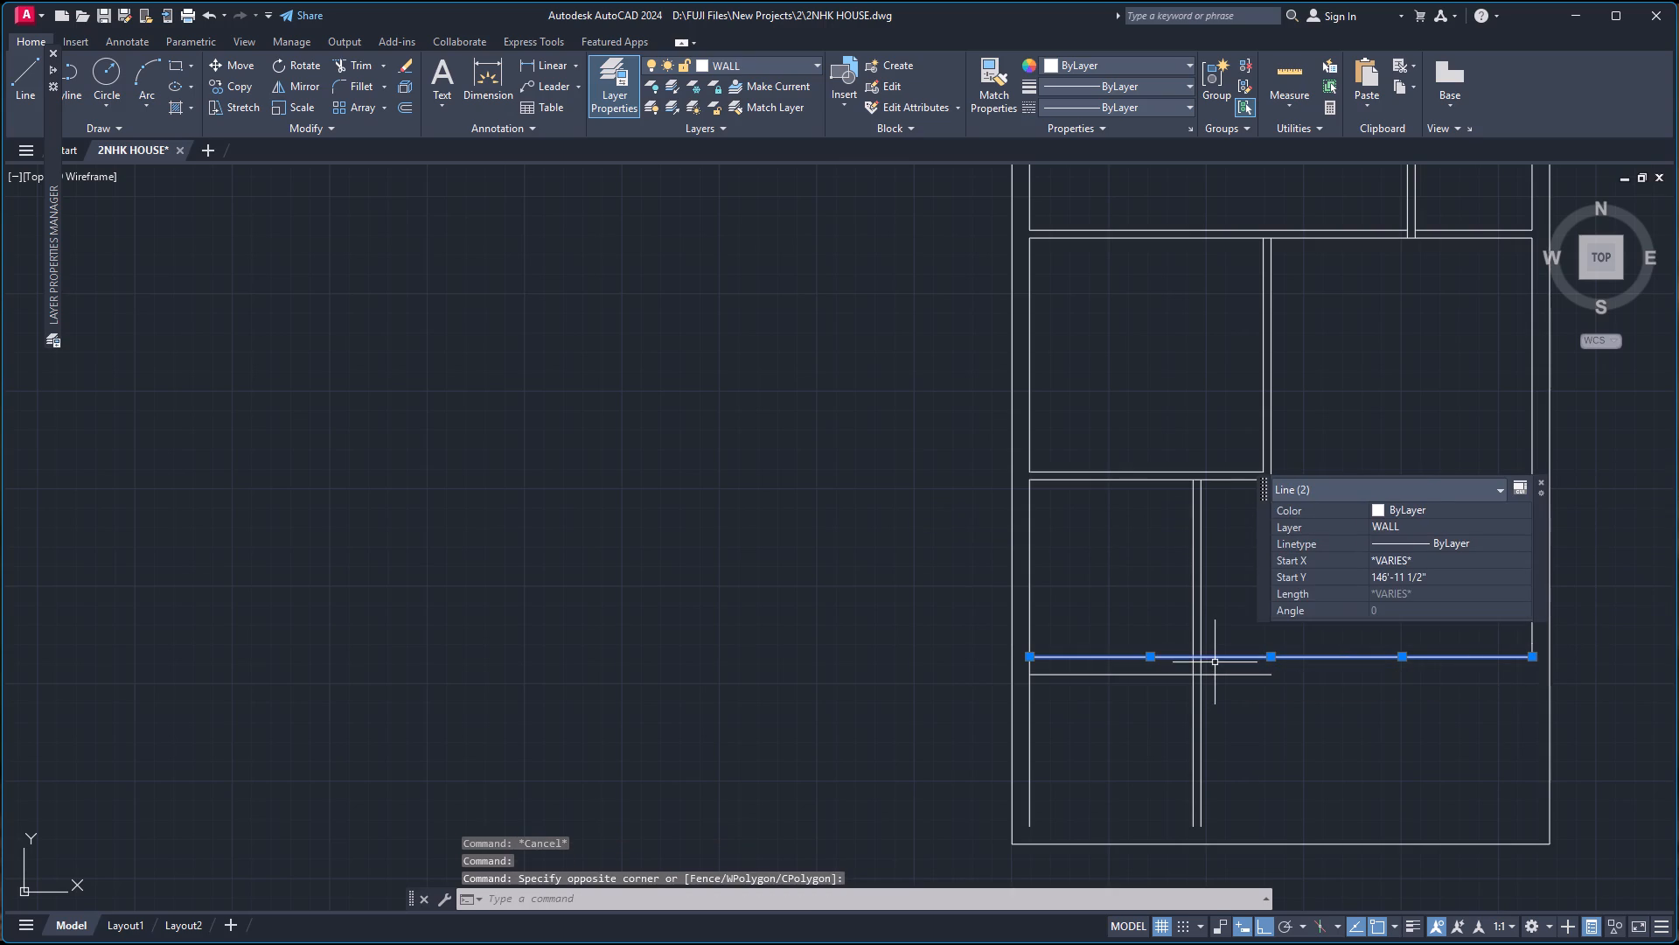
key(j)
key(Return)
Join the short vertical segment and the right outer wall's inner line into one line.
scroll(1494, 627, up, 4)
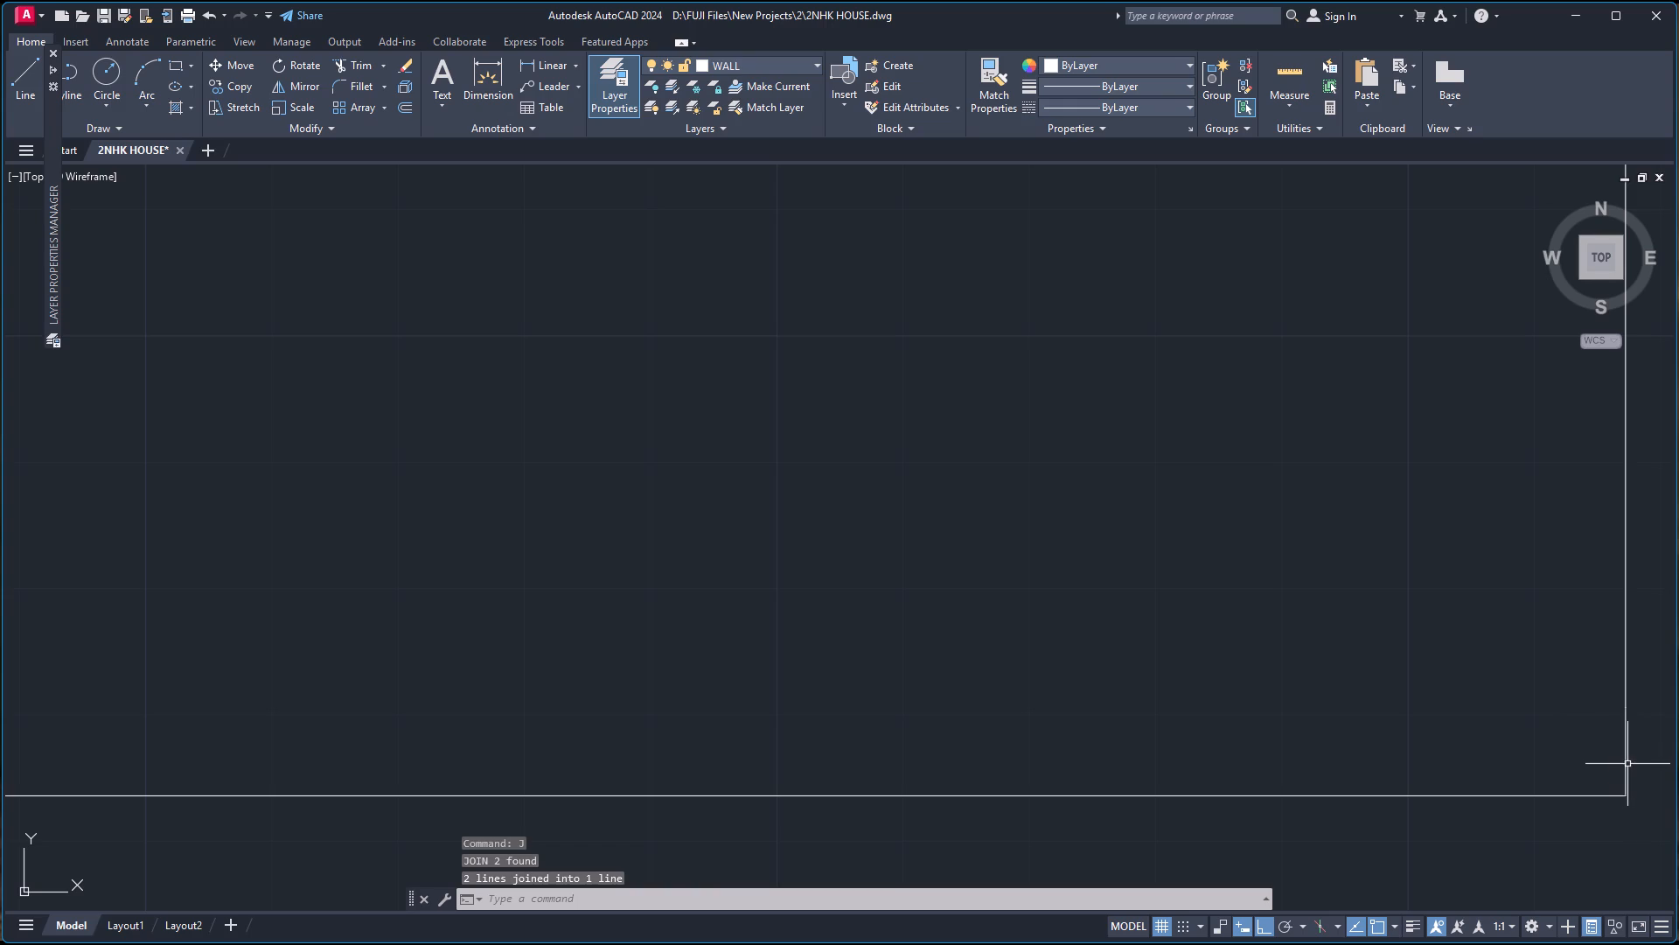
click(1625, 766)
click(1626, 519)
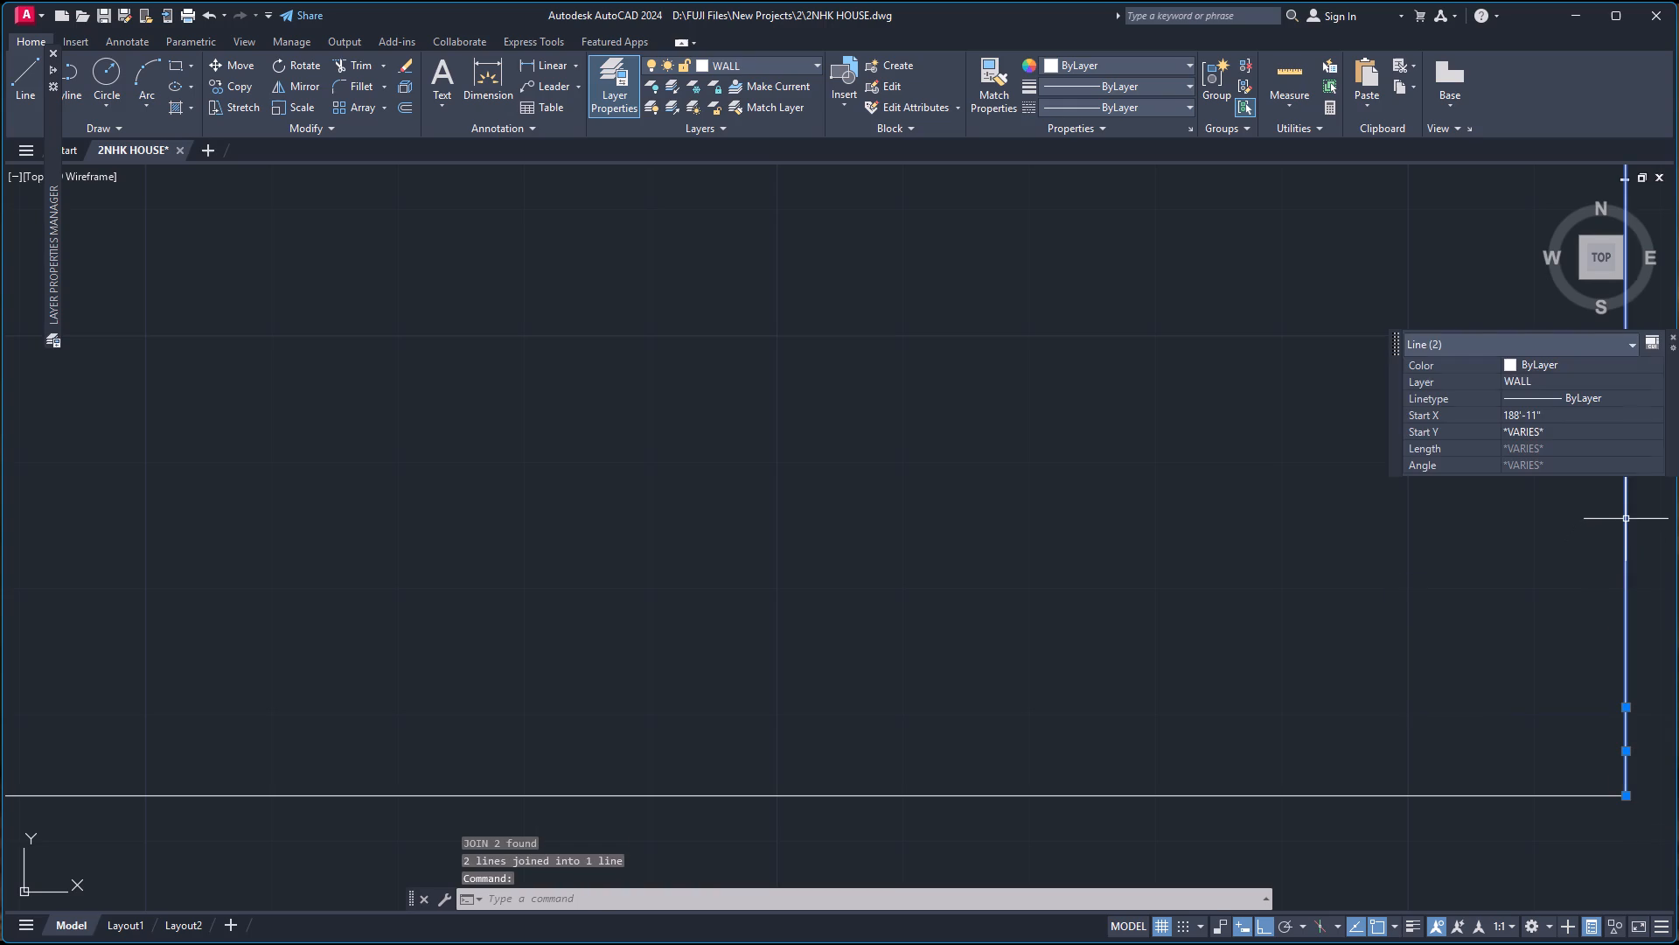
key(j)
key(Return)
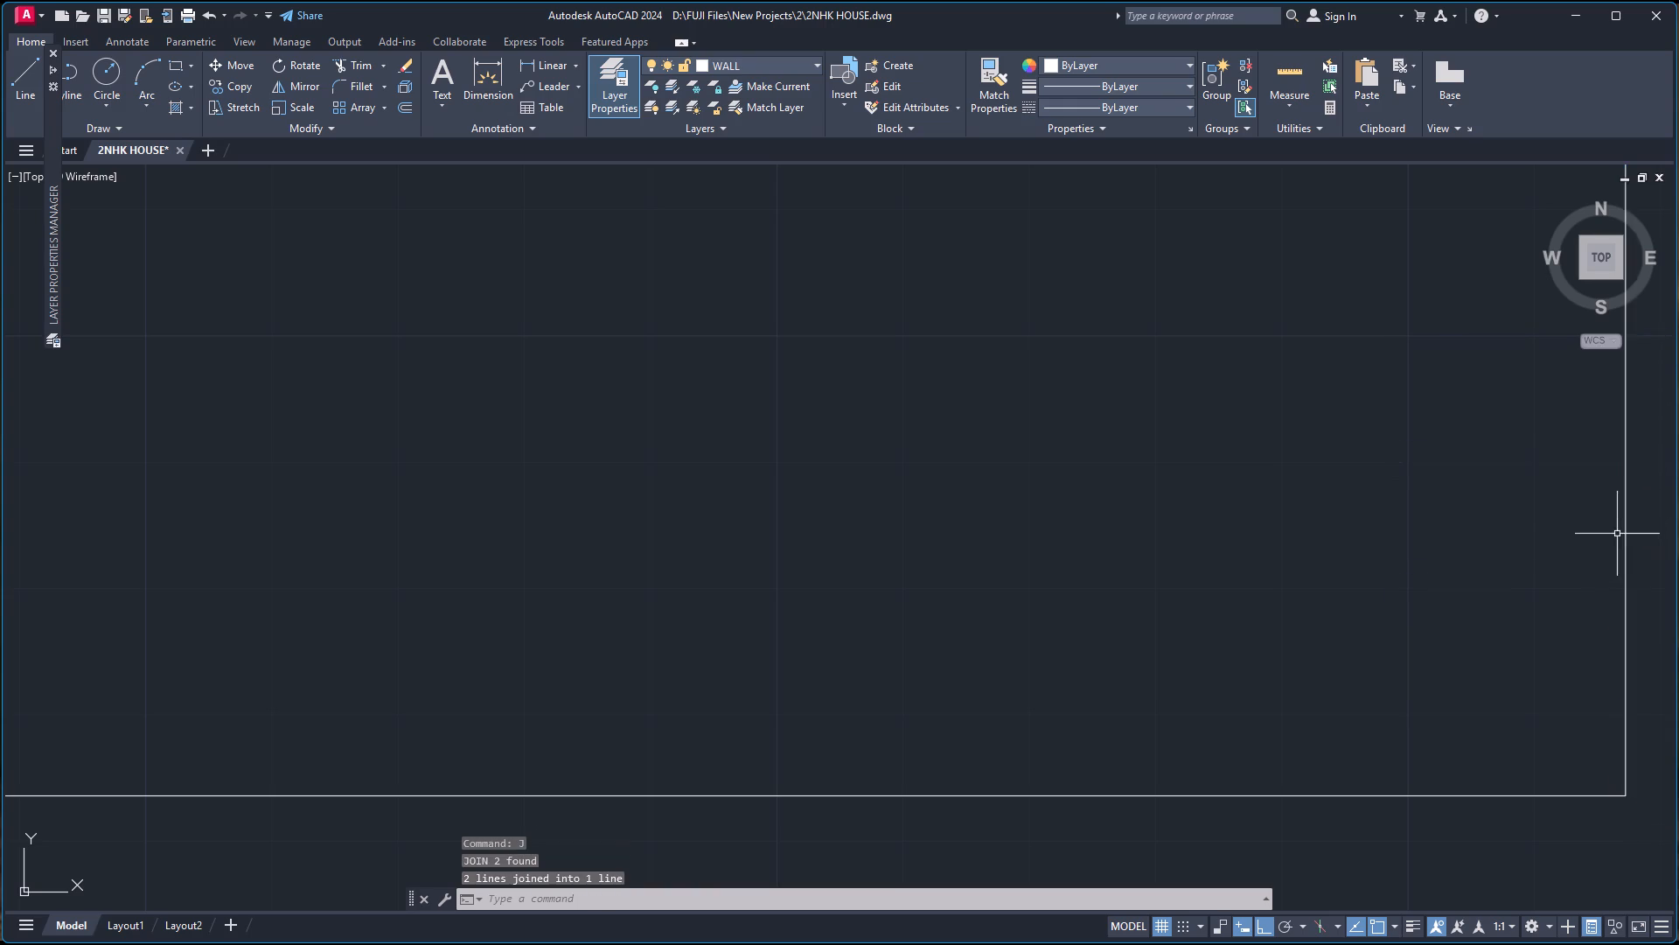
Draw a horizontal line from the 9" wall's lower line end to the right outer wall's outer line.
scroll(1597, 651, down, 4)
scroll(1583, 738, up, 3)
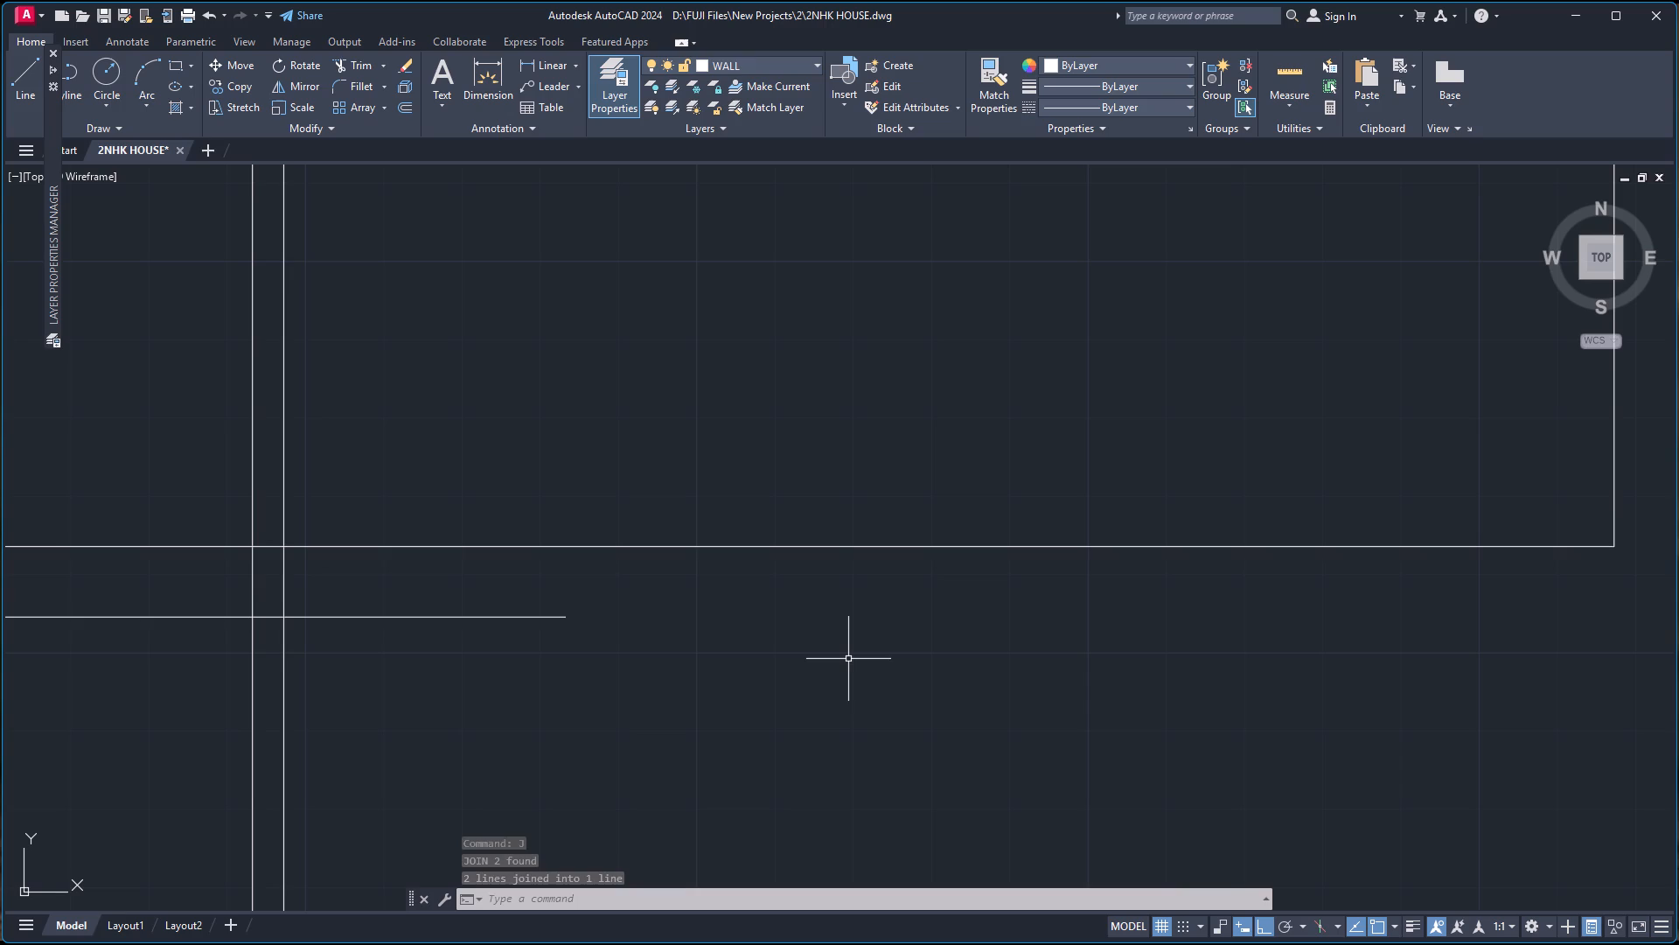
key(l)
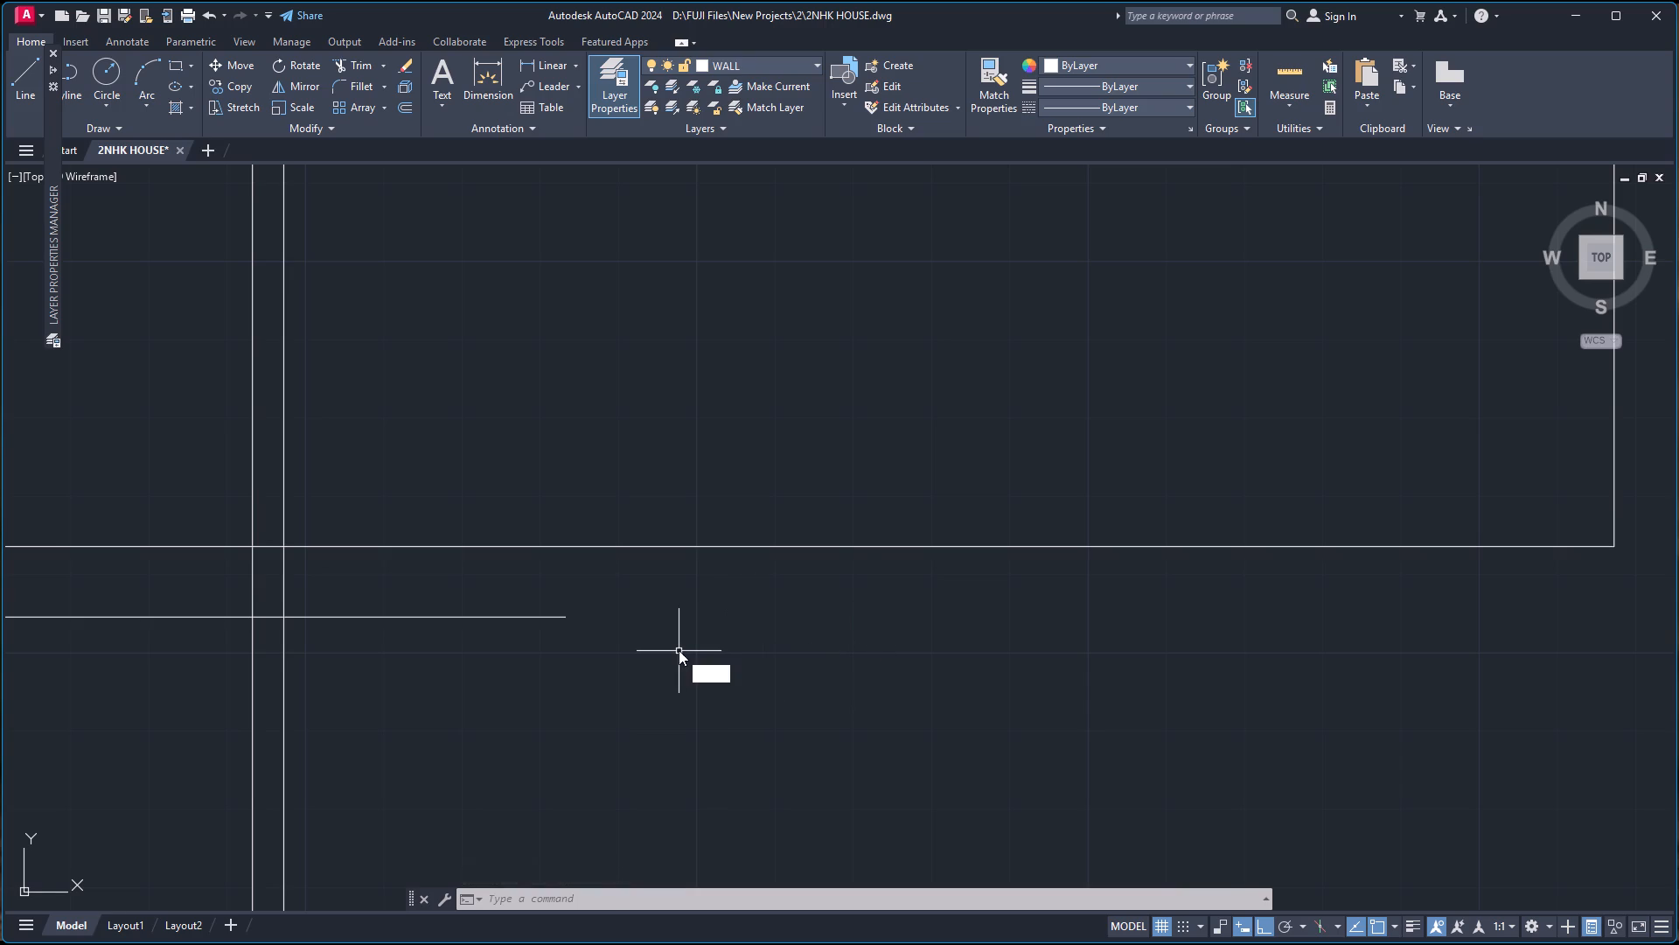
key(Return)
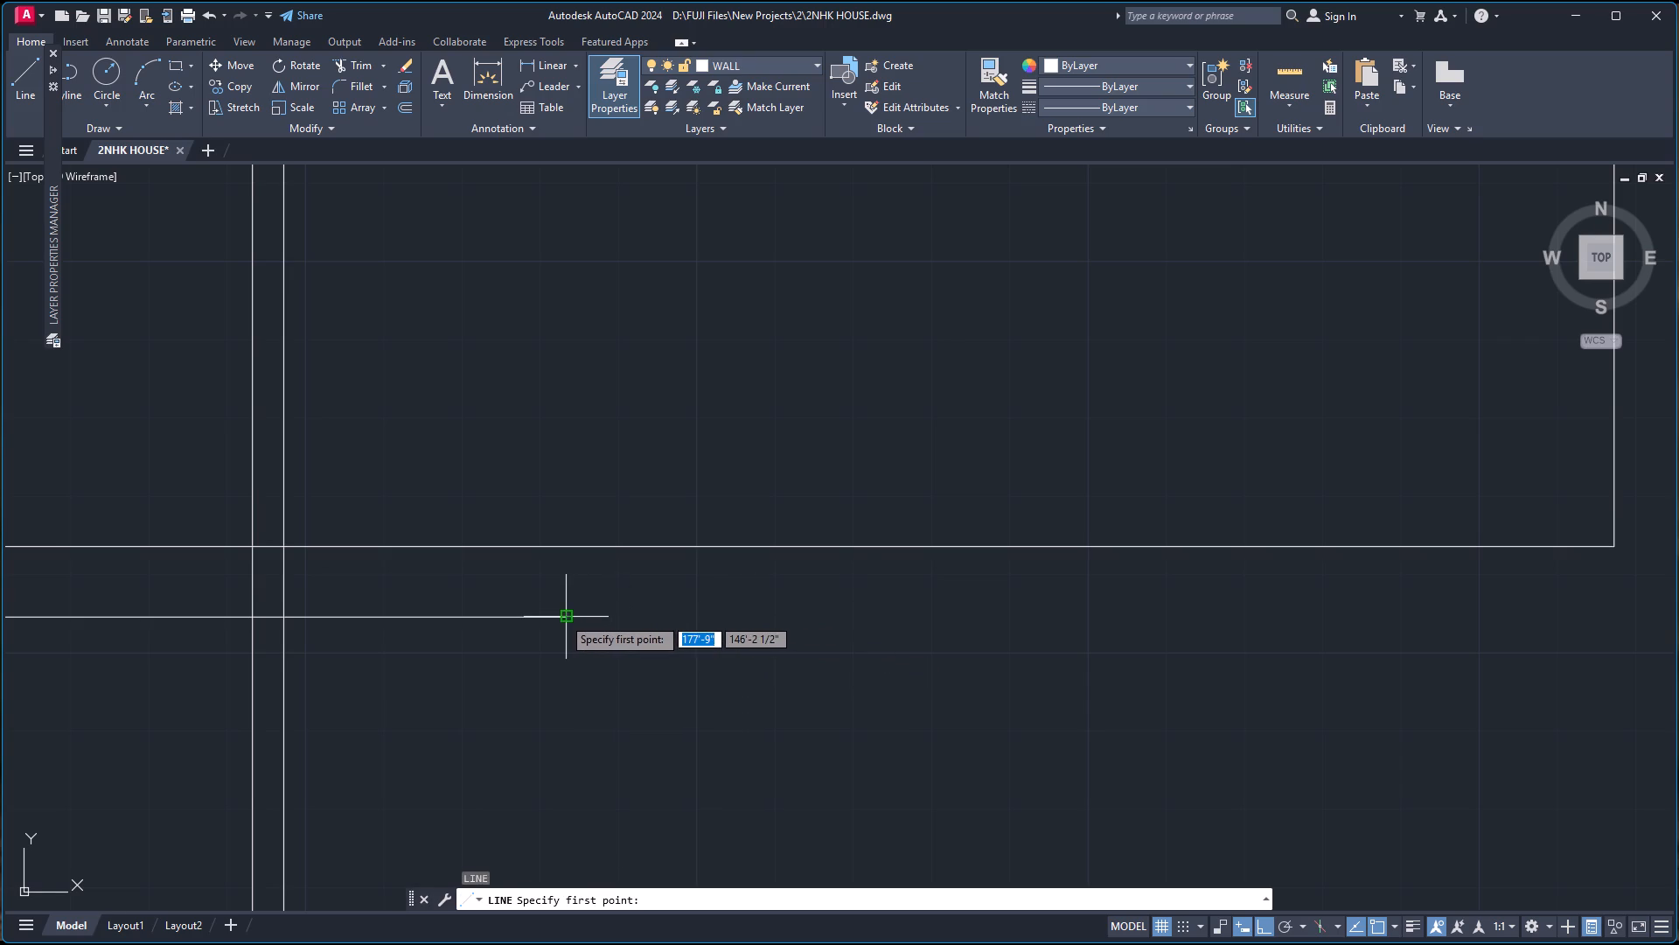
click(562, 617)
scroll(805, 627, down, 4)
scroll(993, 628, up, 3)
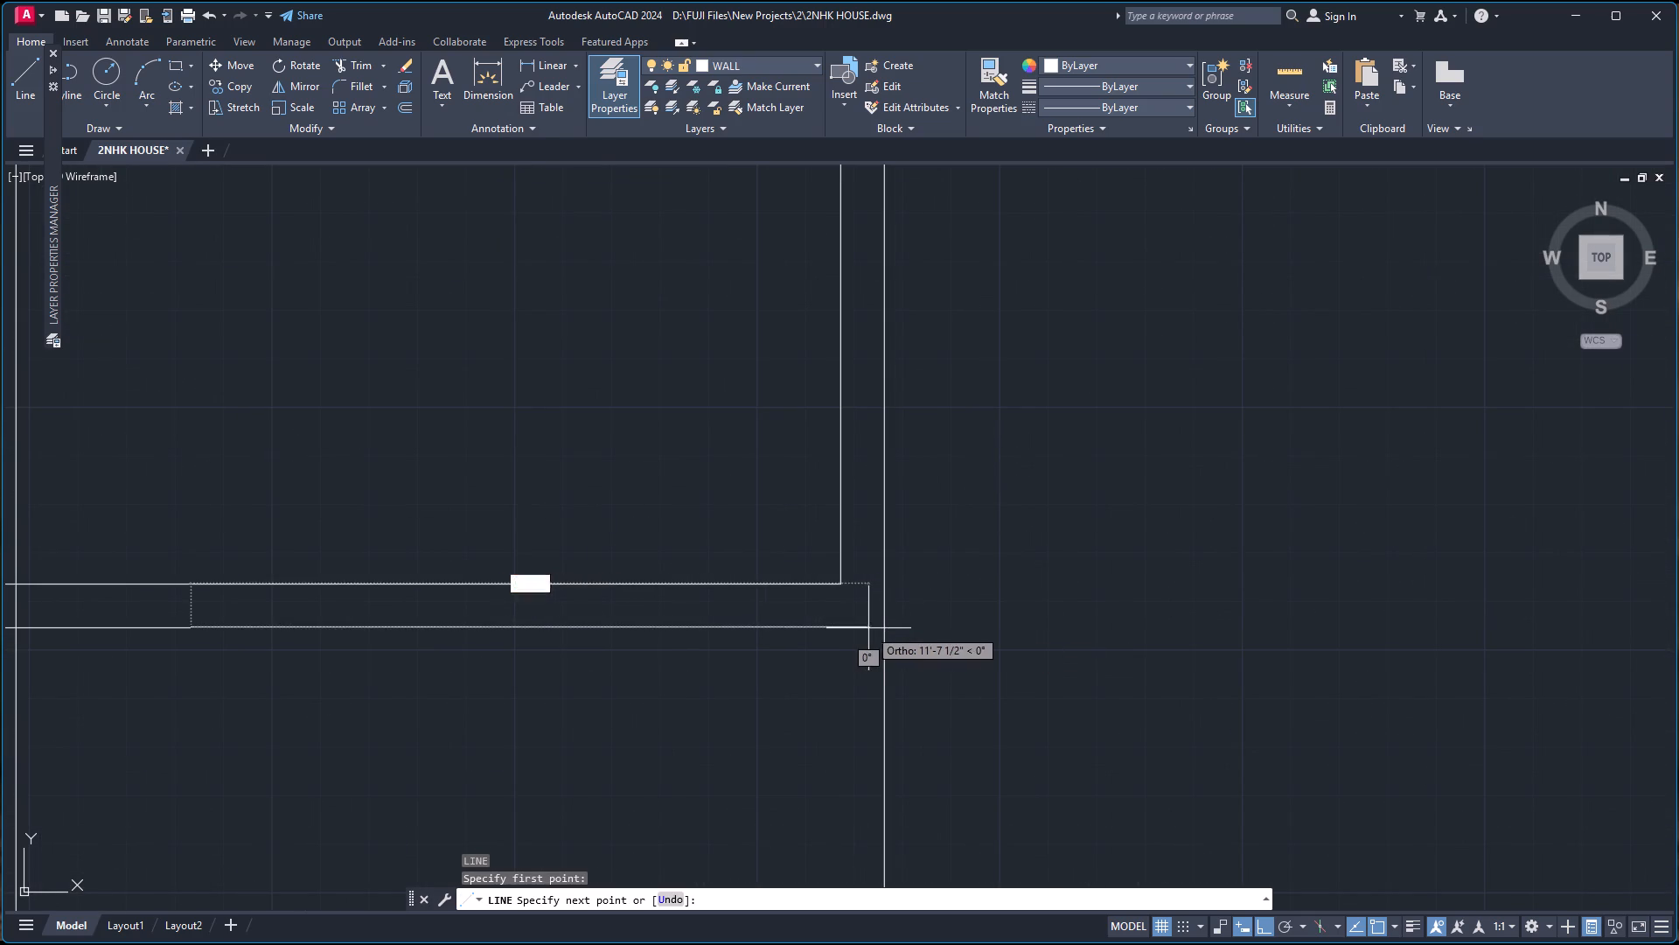
click(888, 627)
key(space)
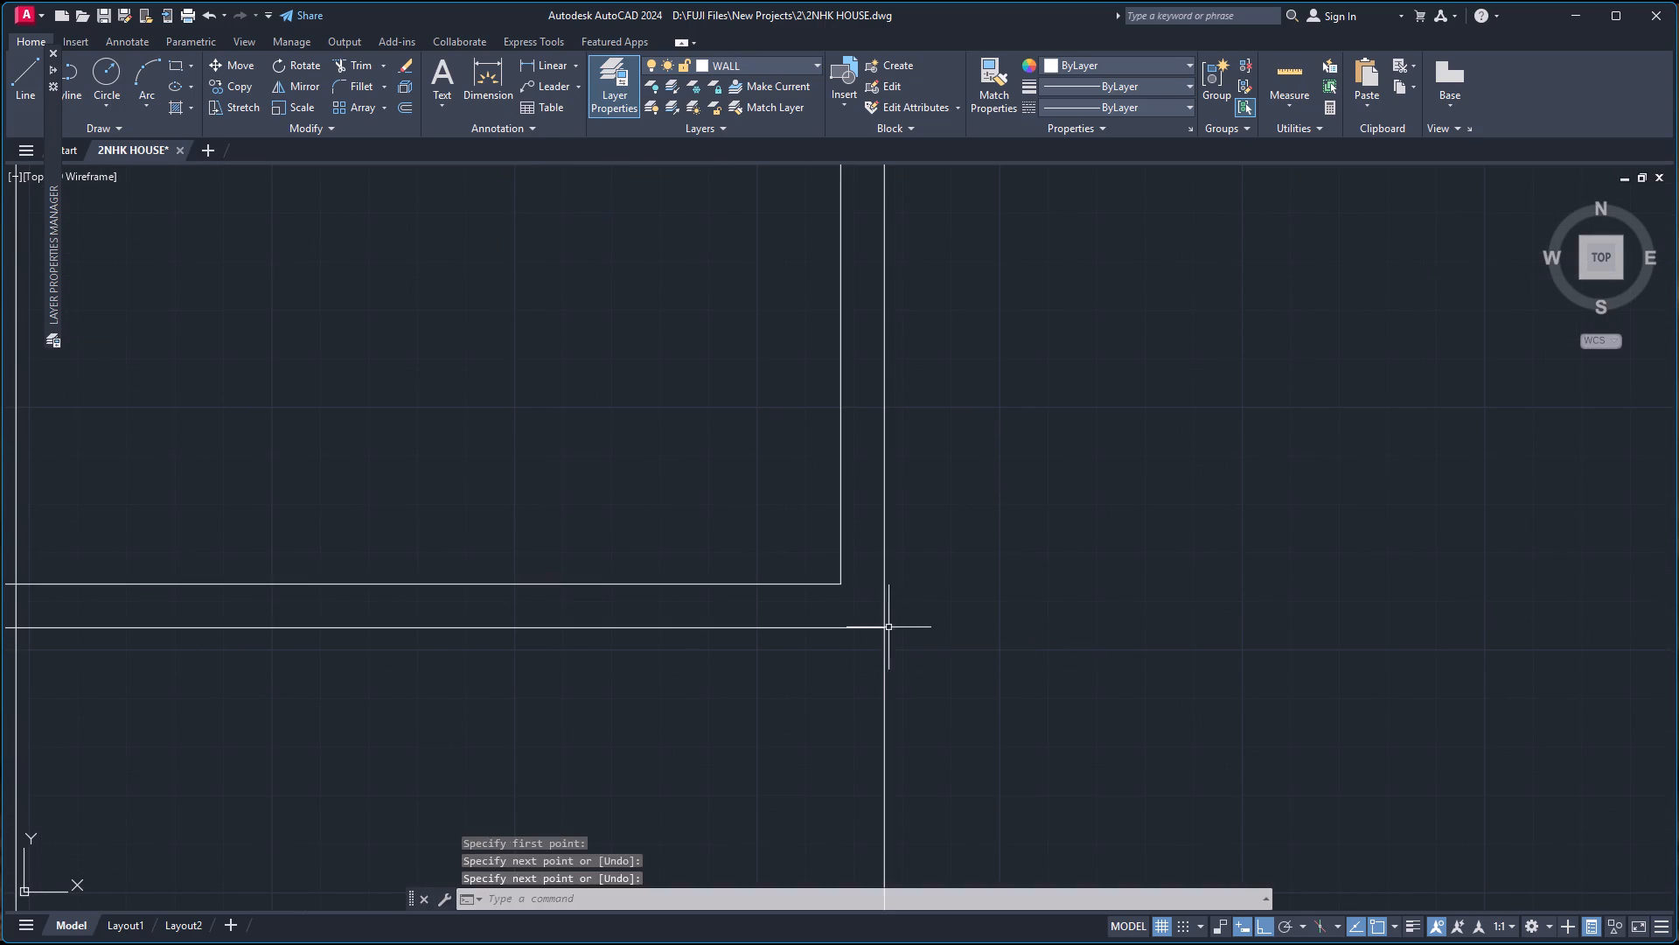
Join the two collinear segments of the 9" wall's lower line into one line.
click(872, 630)
scroll(642, 640, down, 3)
scroll(464, 633, up, 3)
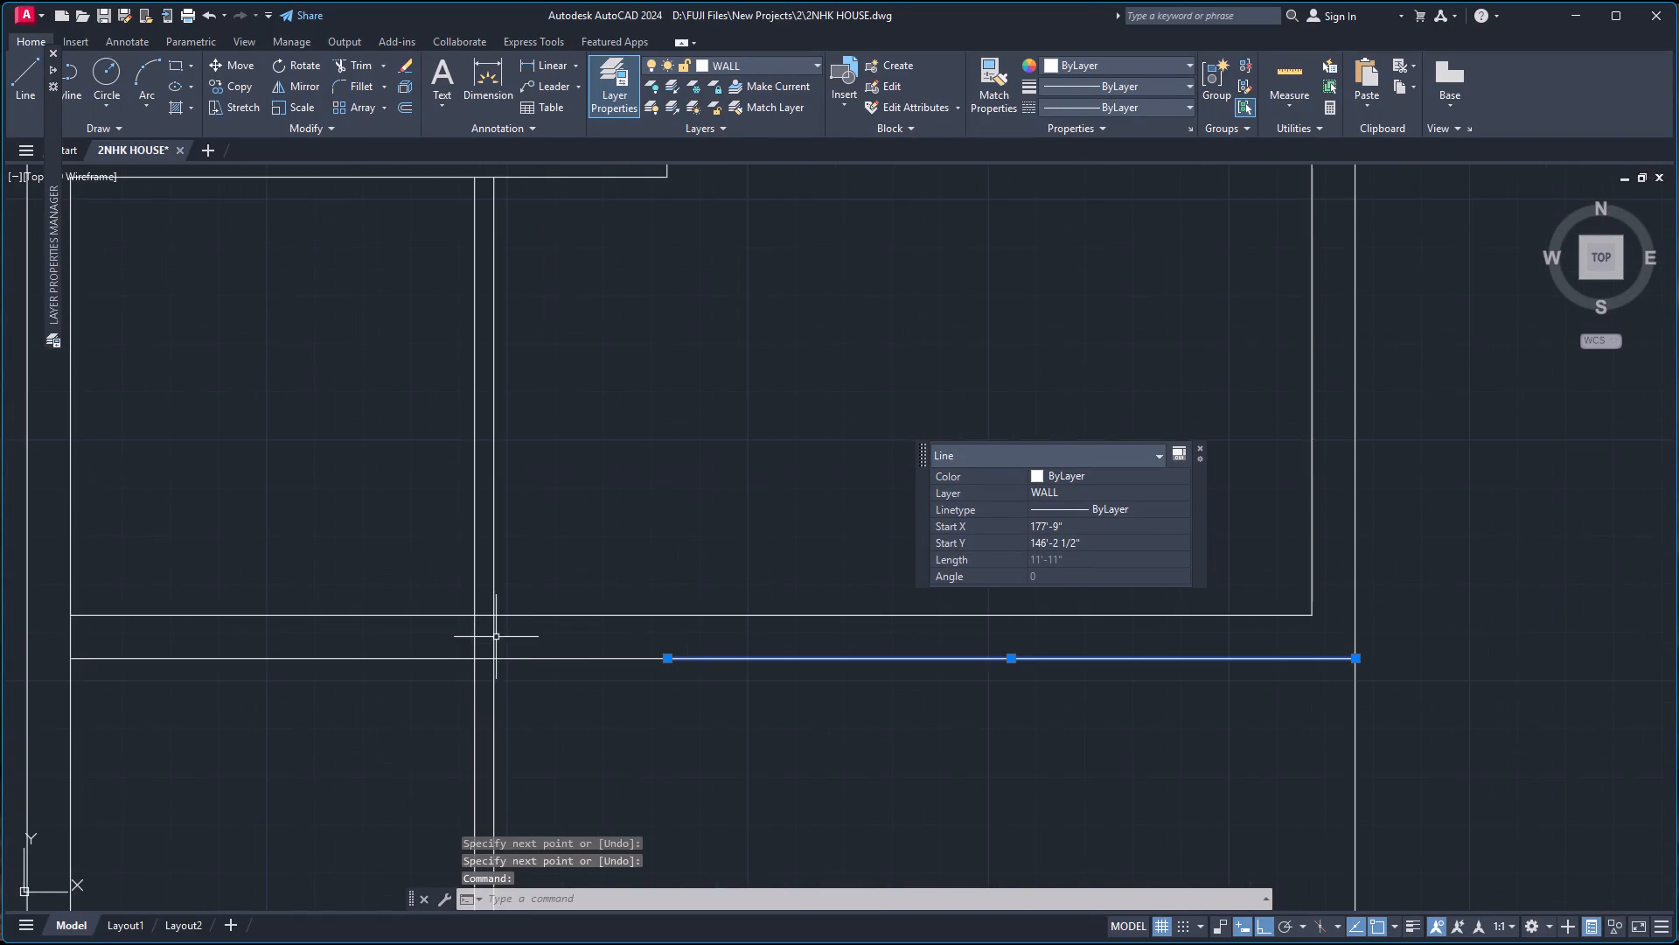
click(543, 658)
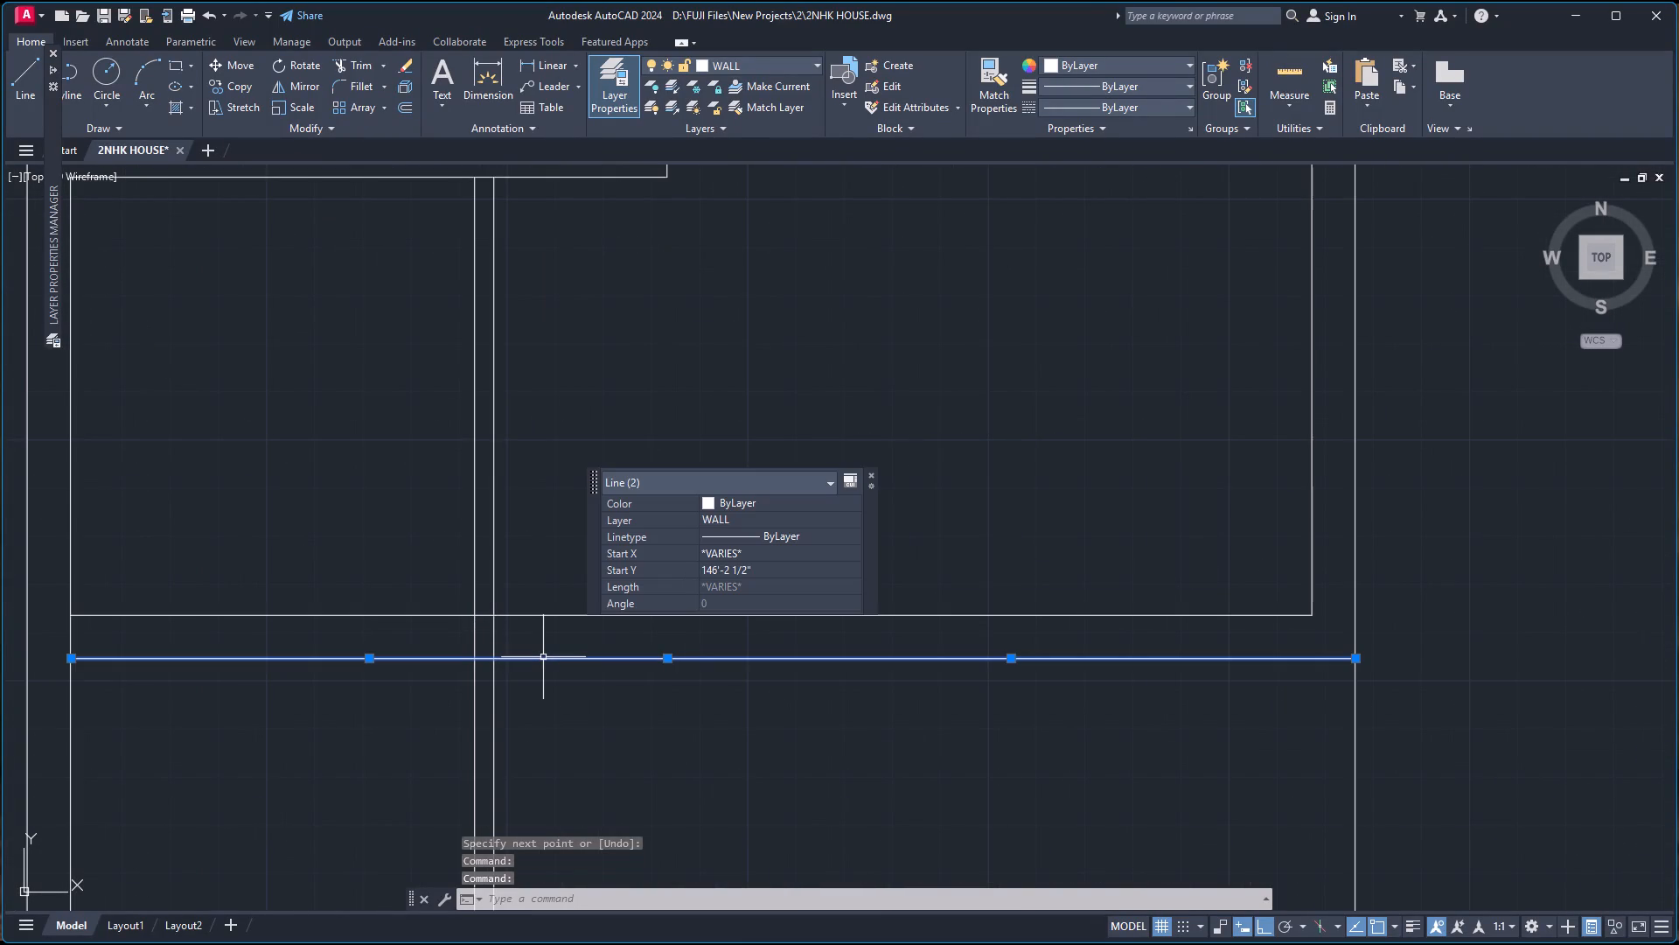
key(j)
key(Return)
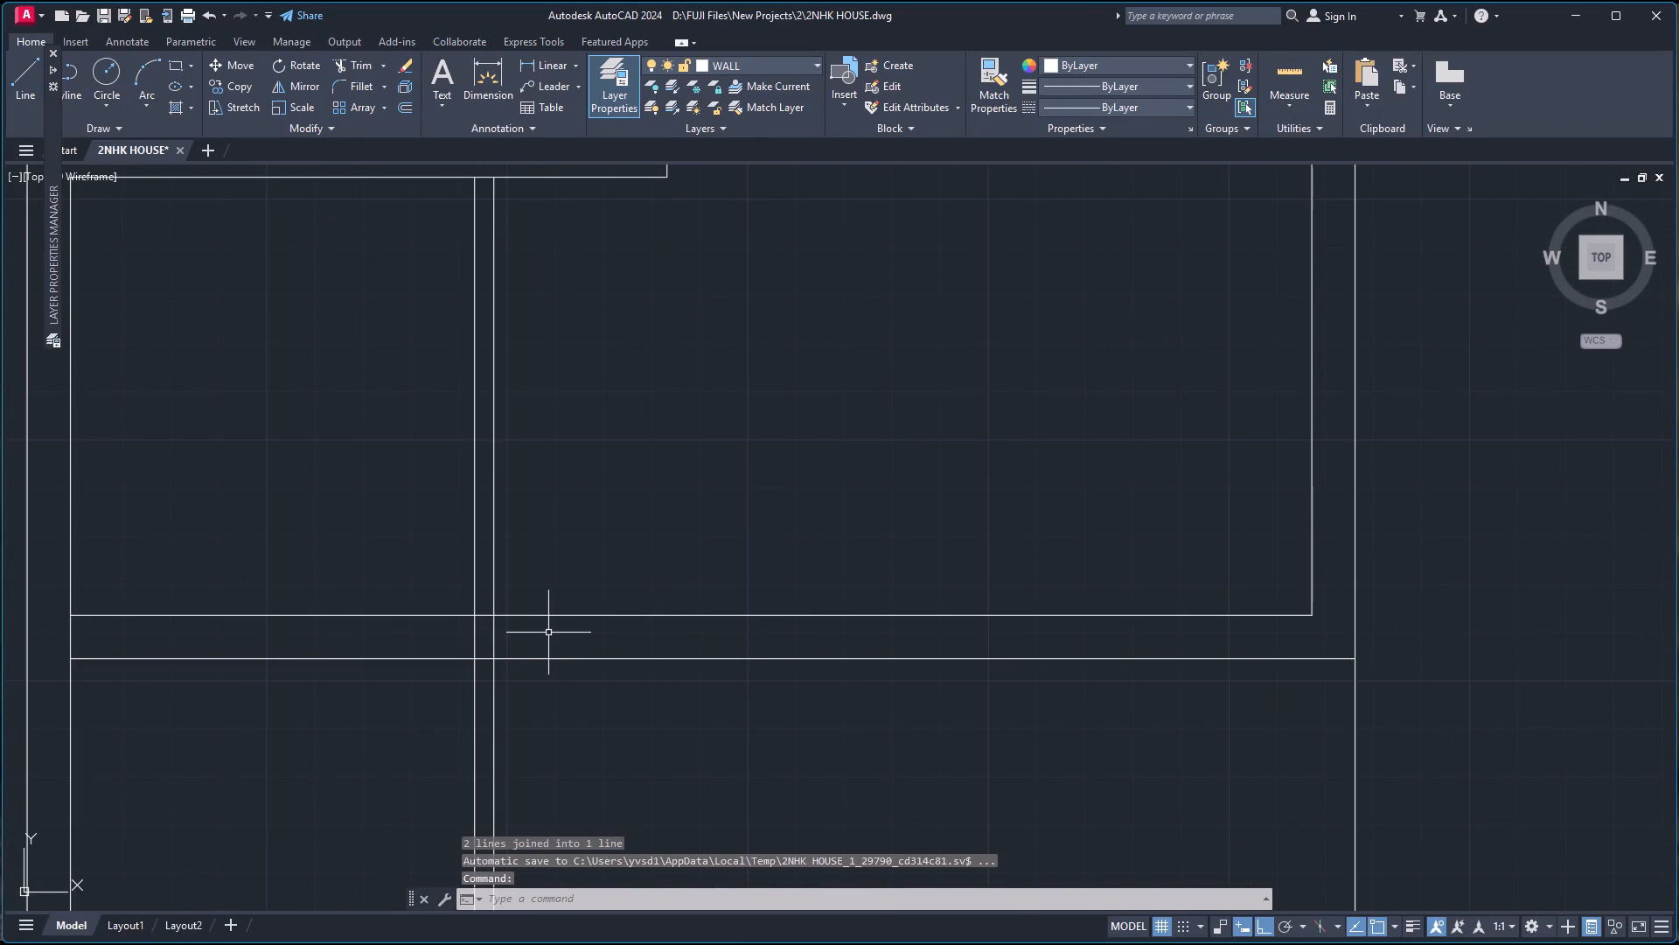
Trim the two vertical partition lines inside the 9" wall and the wall's upper line between them to open the junction.
key(t)
key(r)
key(Return)
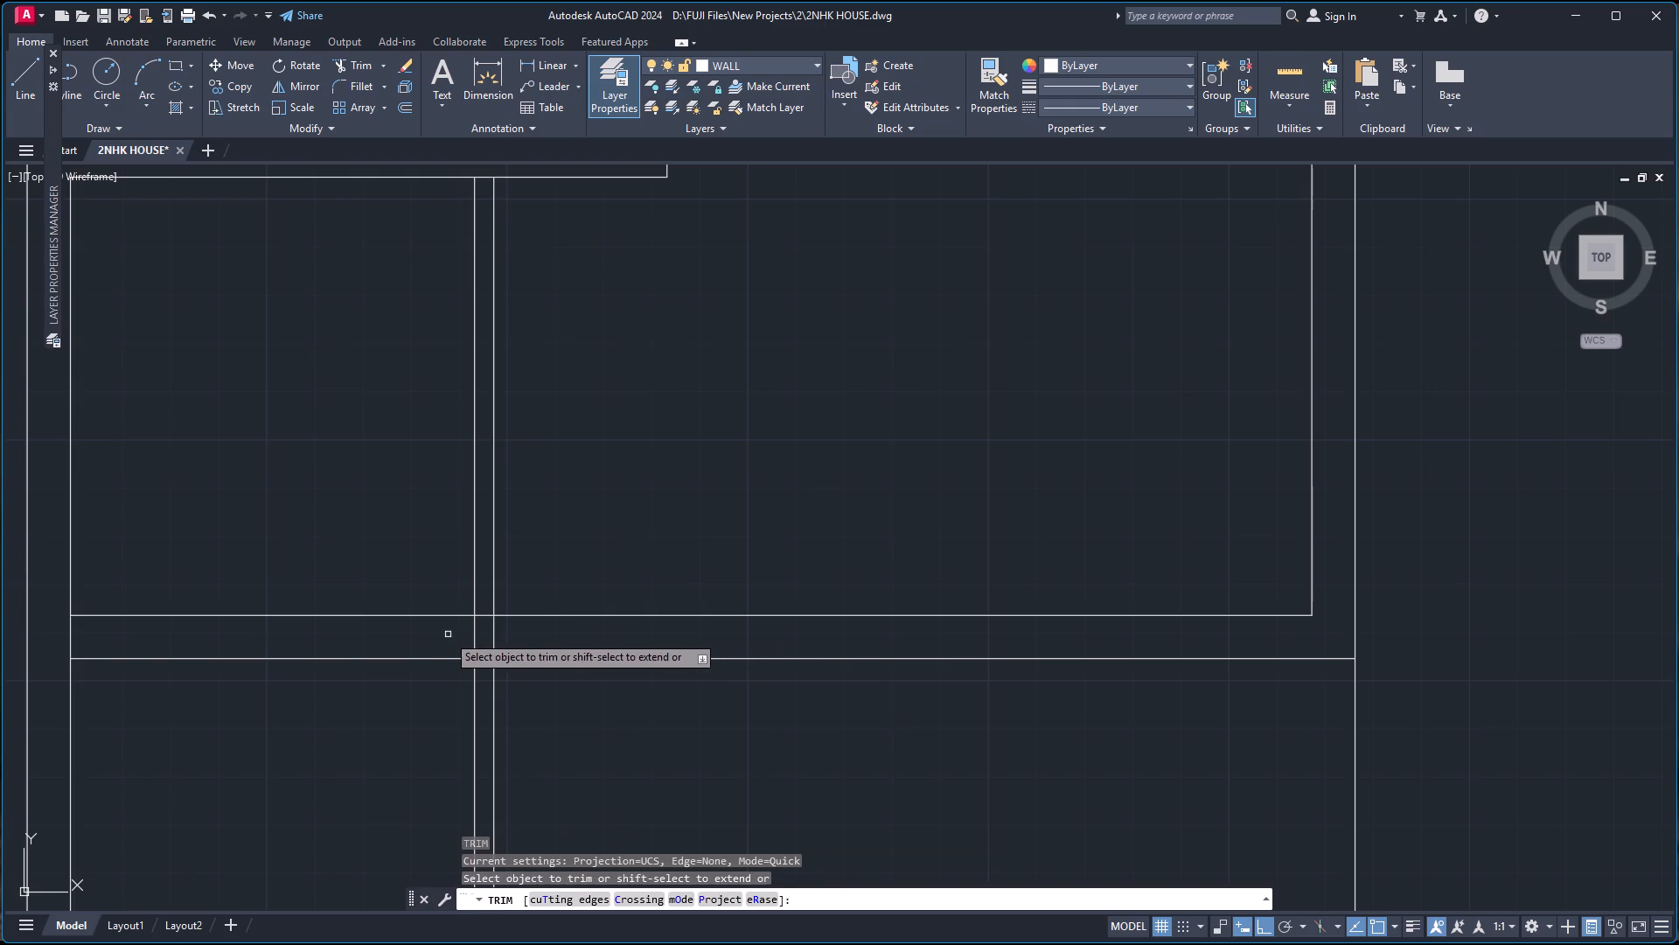
click(446, 634)
click(503, 641)
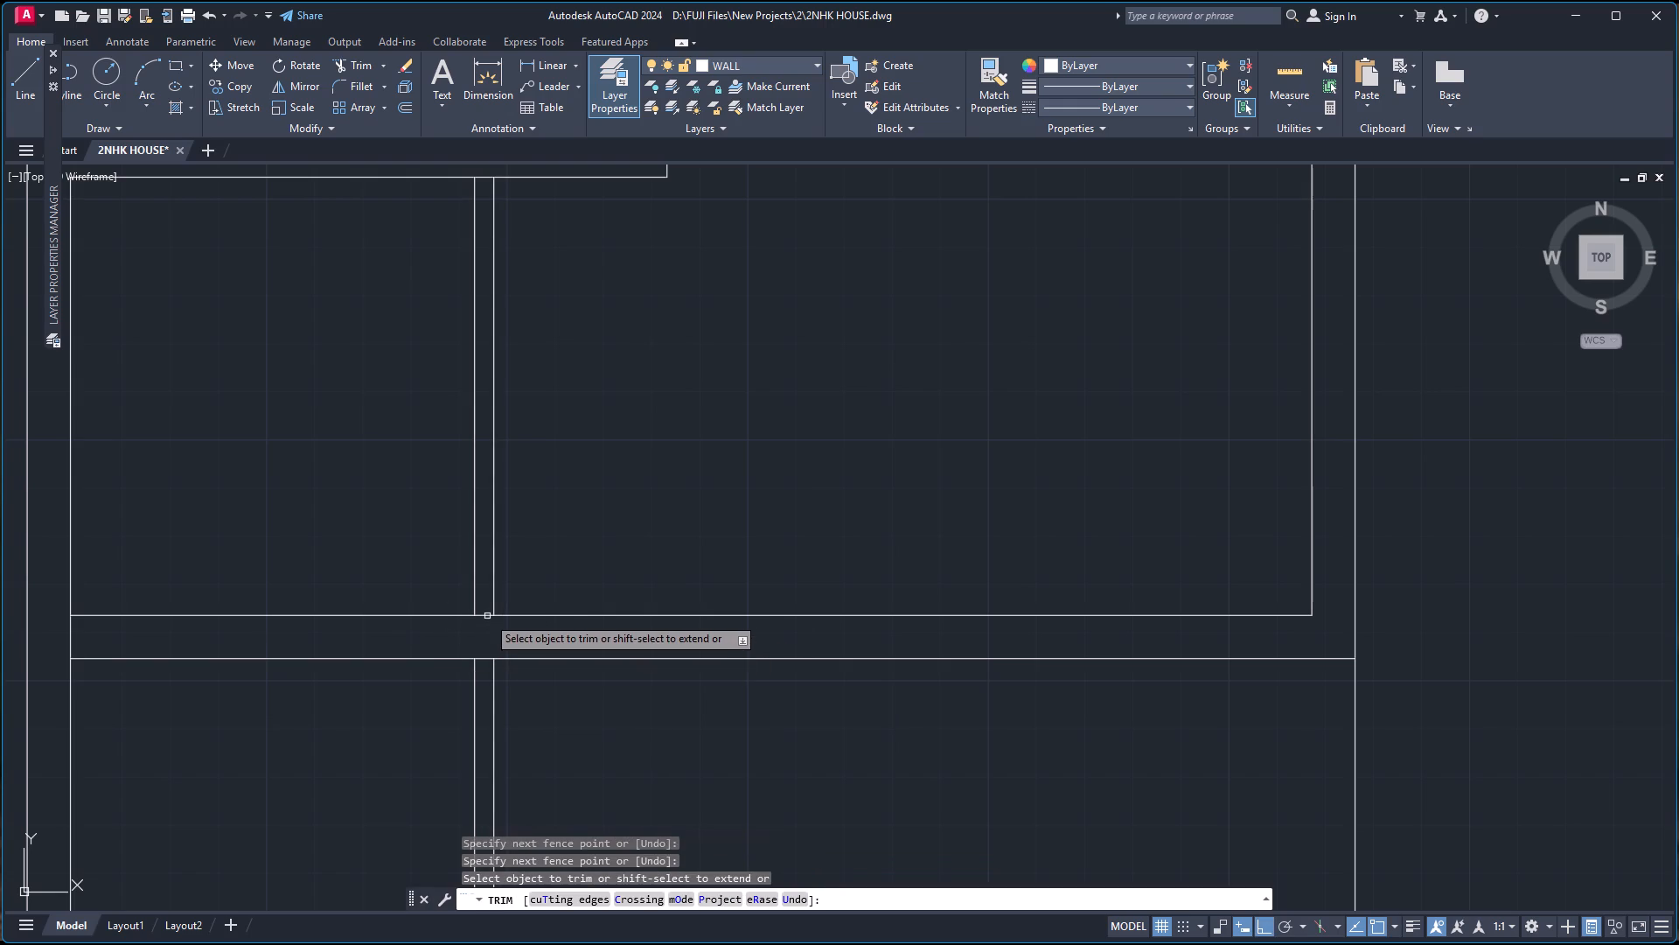
click(485, 614)
Trim away the two vertical partition lines that continue below the 9" wall.
scroll(498, 710, down, 3)
scroll(495, 717, up, 1)
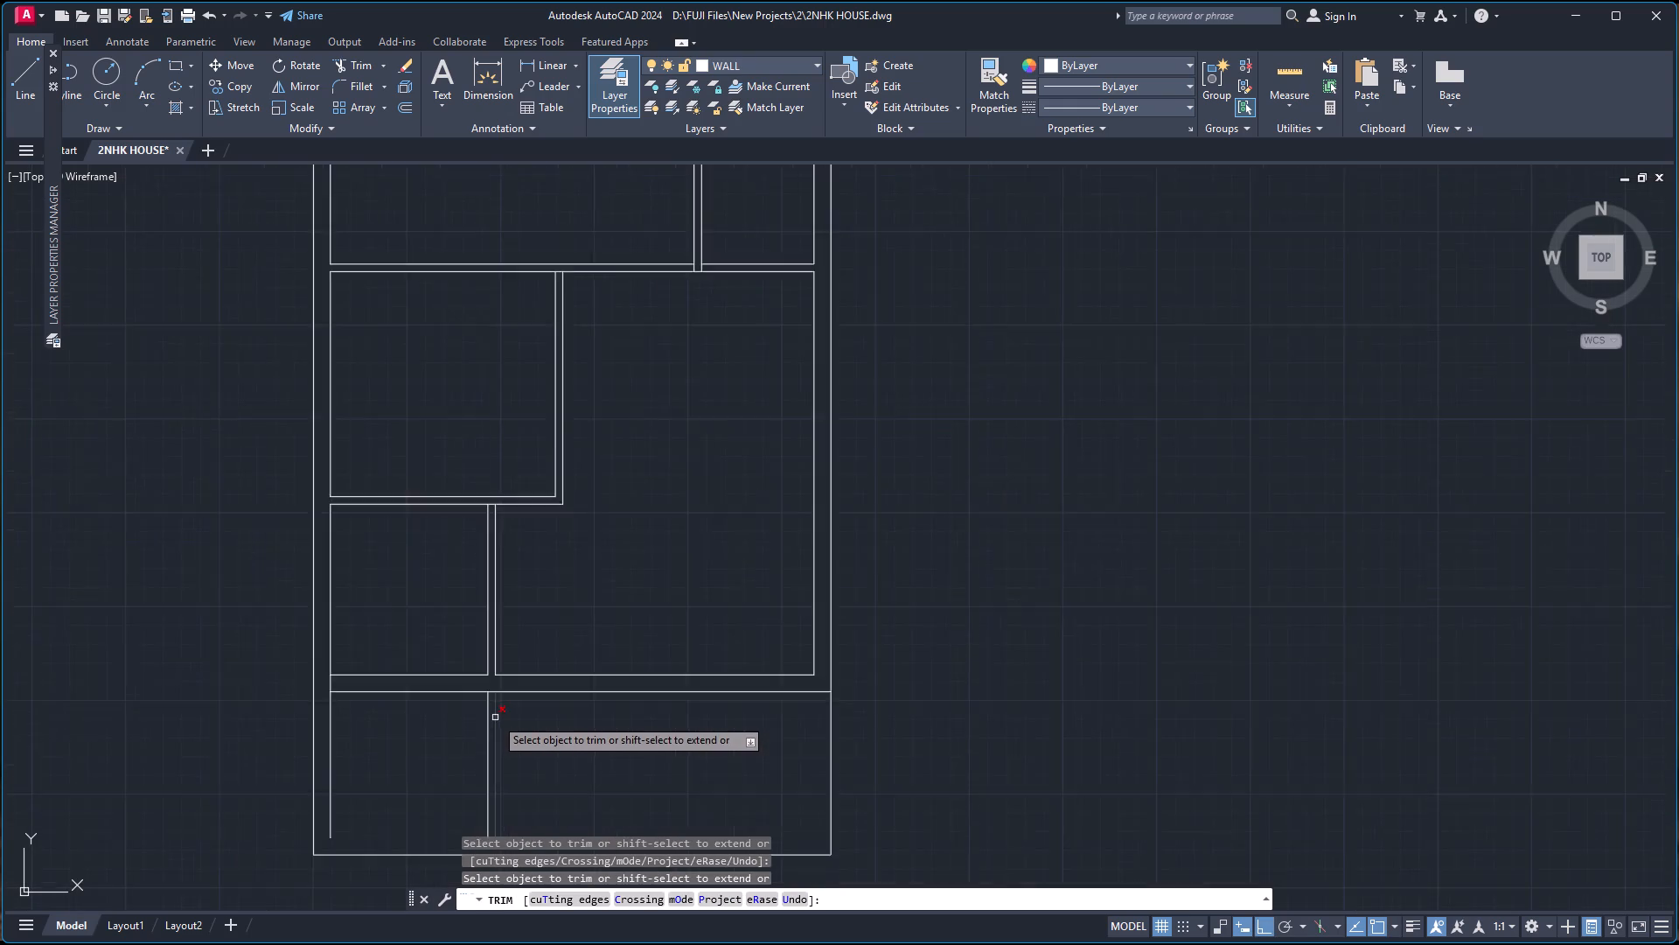
scroll(495, 717, up, 1)
click(464, 766)
click(504, 766)
scroll(468, 776, down, 2)
scroll(460, 784, up, 1)
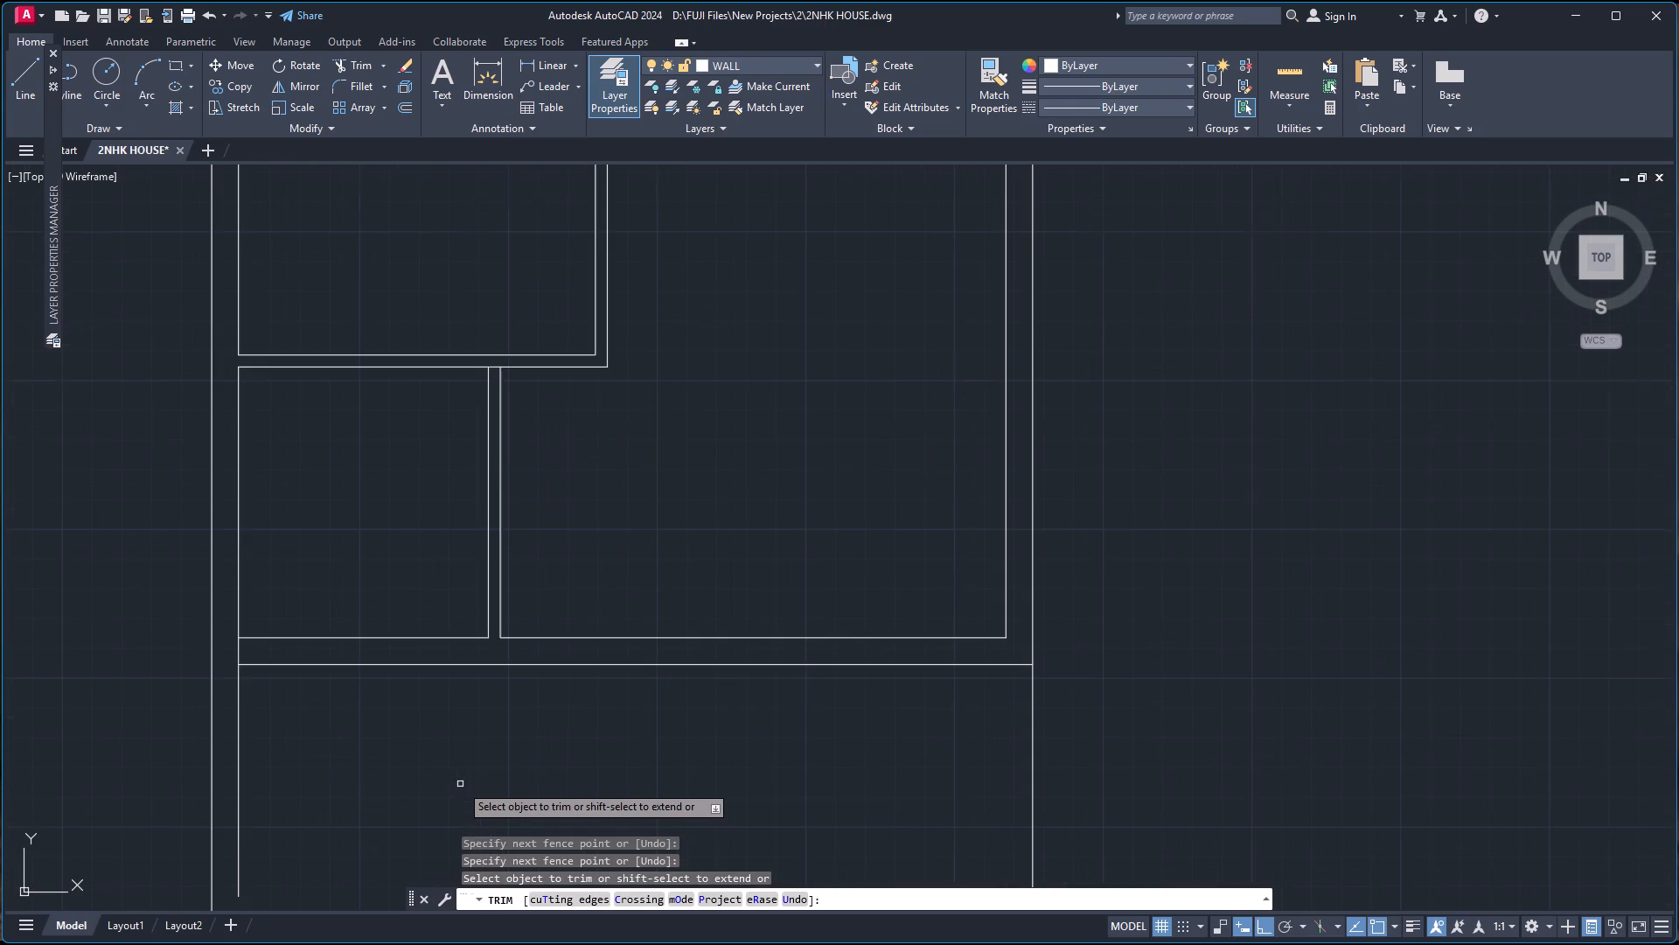
scroll(460, 784, up, 1)
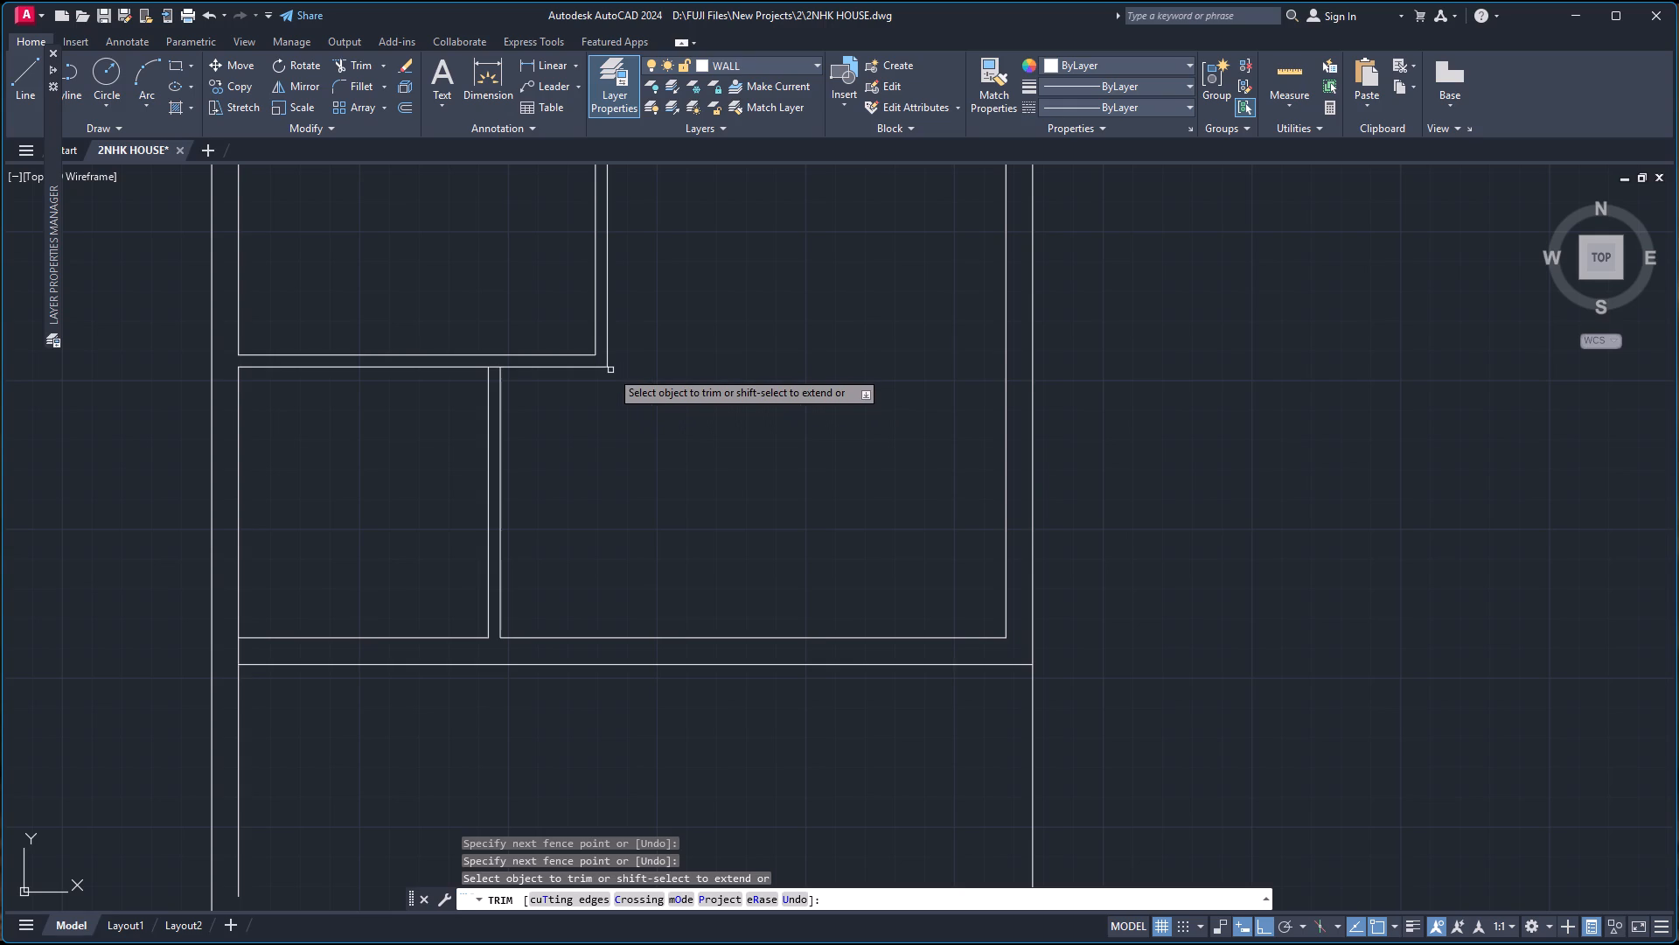
scroll(747, 346, down, 1)
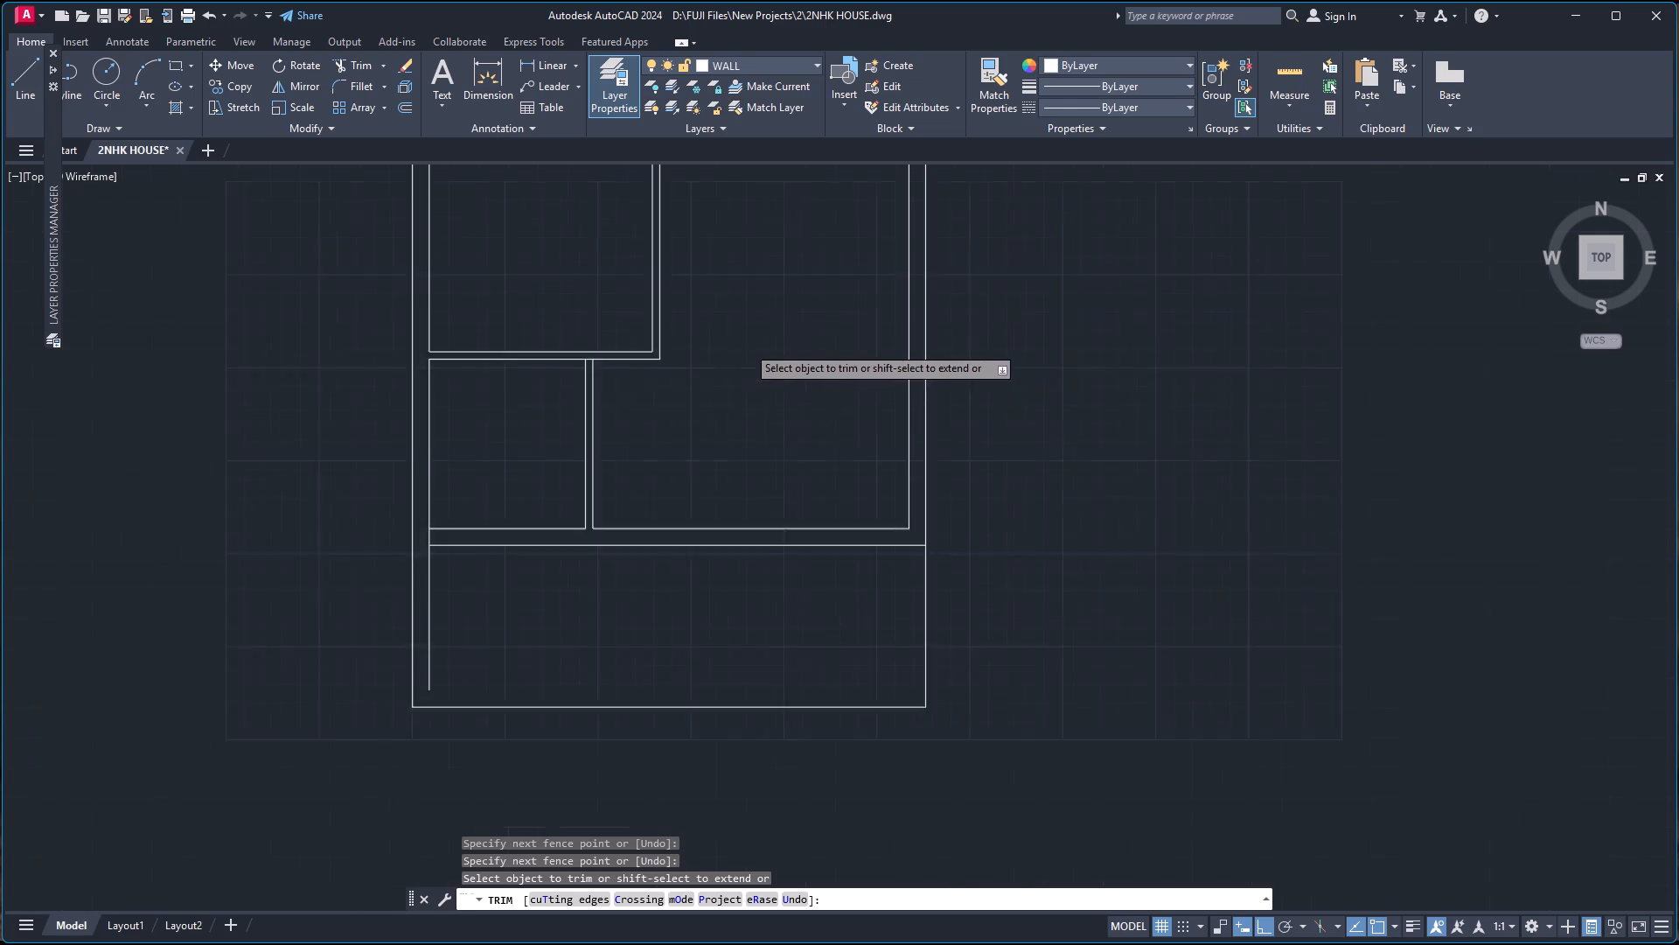
scroll(744, 346, down, 3)
scroll(754, 329, up, 3)
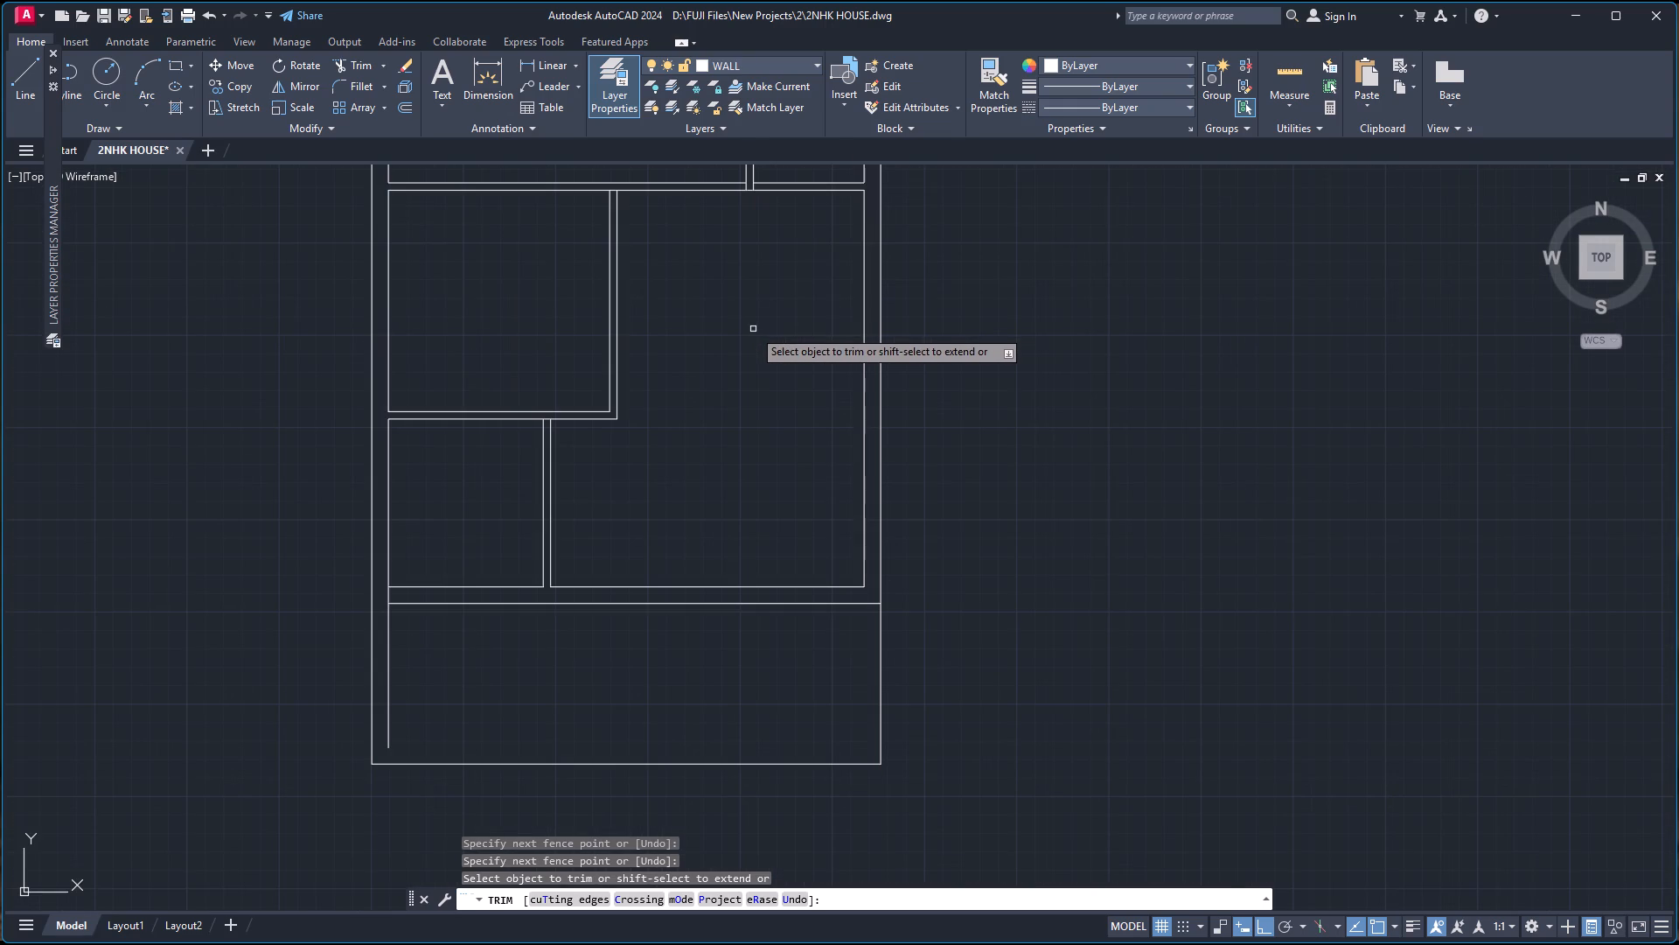
key(Escape)
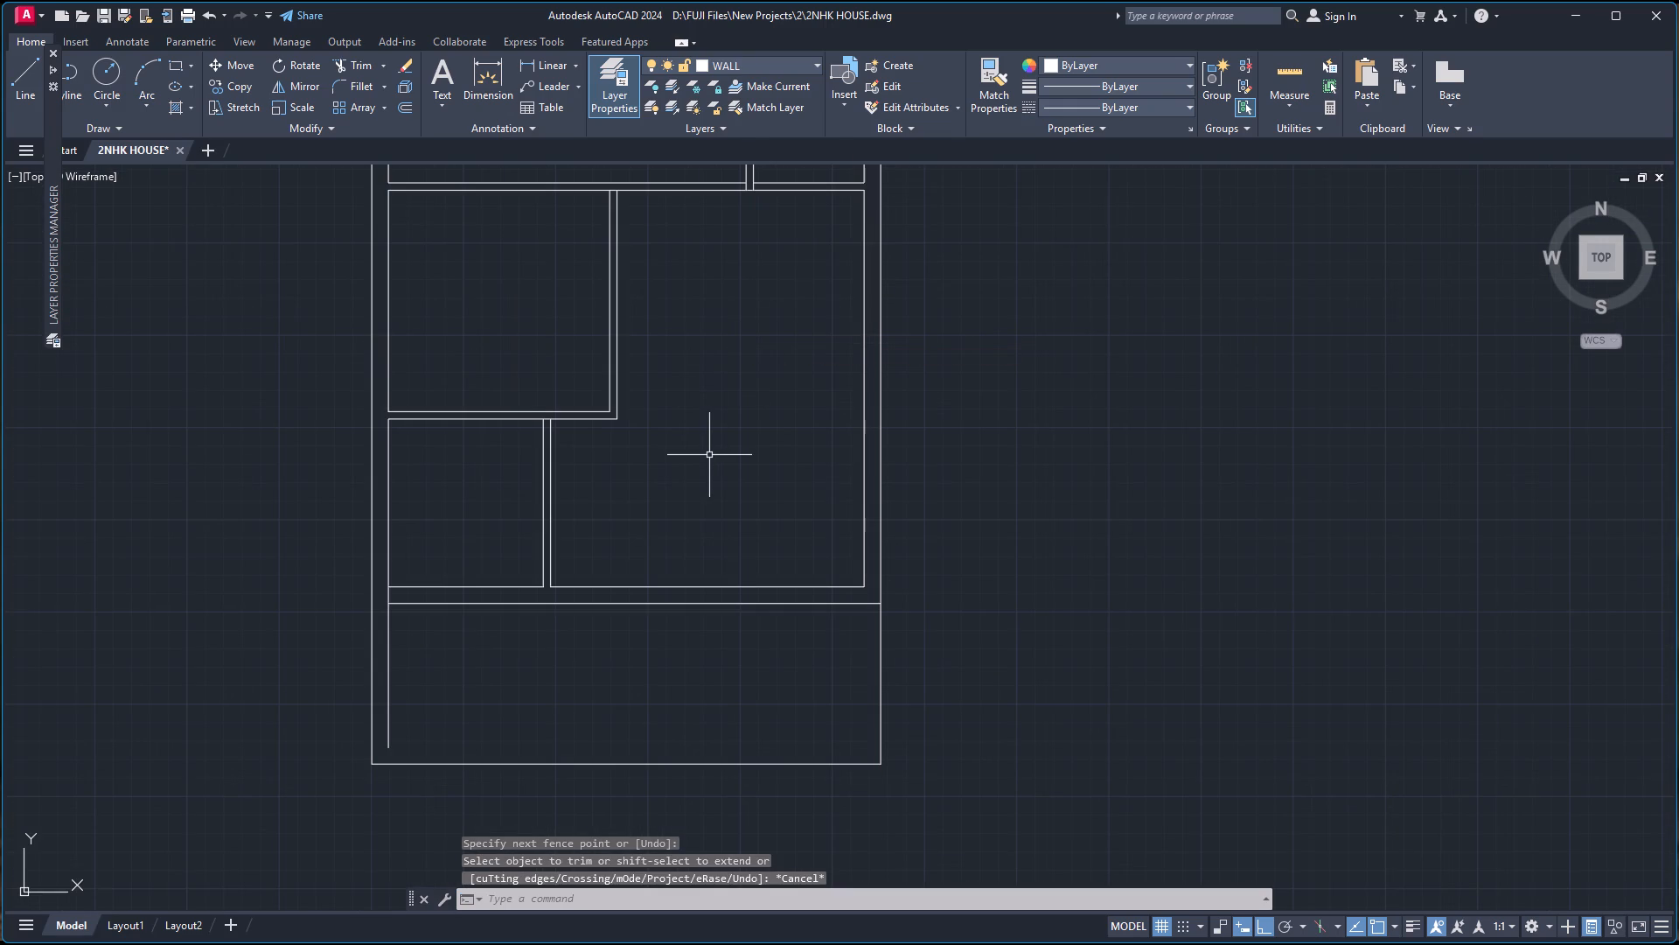
Quick-measure the space between the 9" wall and the bottom outer wall line.
click(1264, 79)
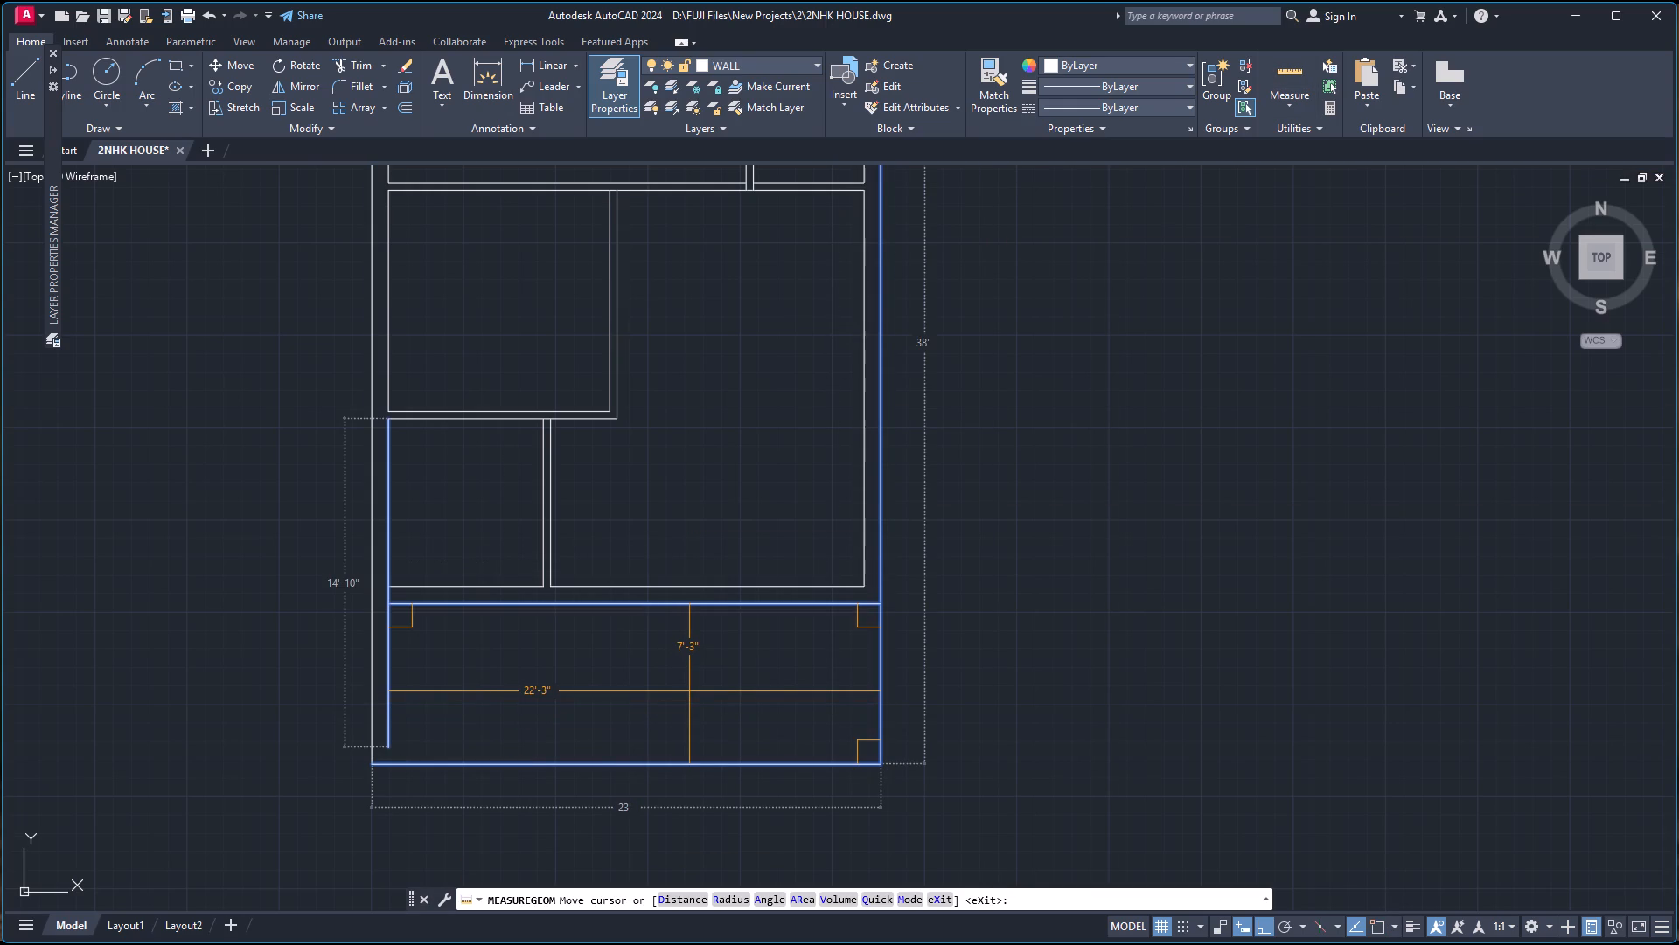
key(Escape)
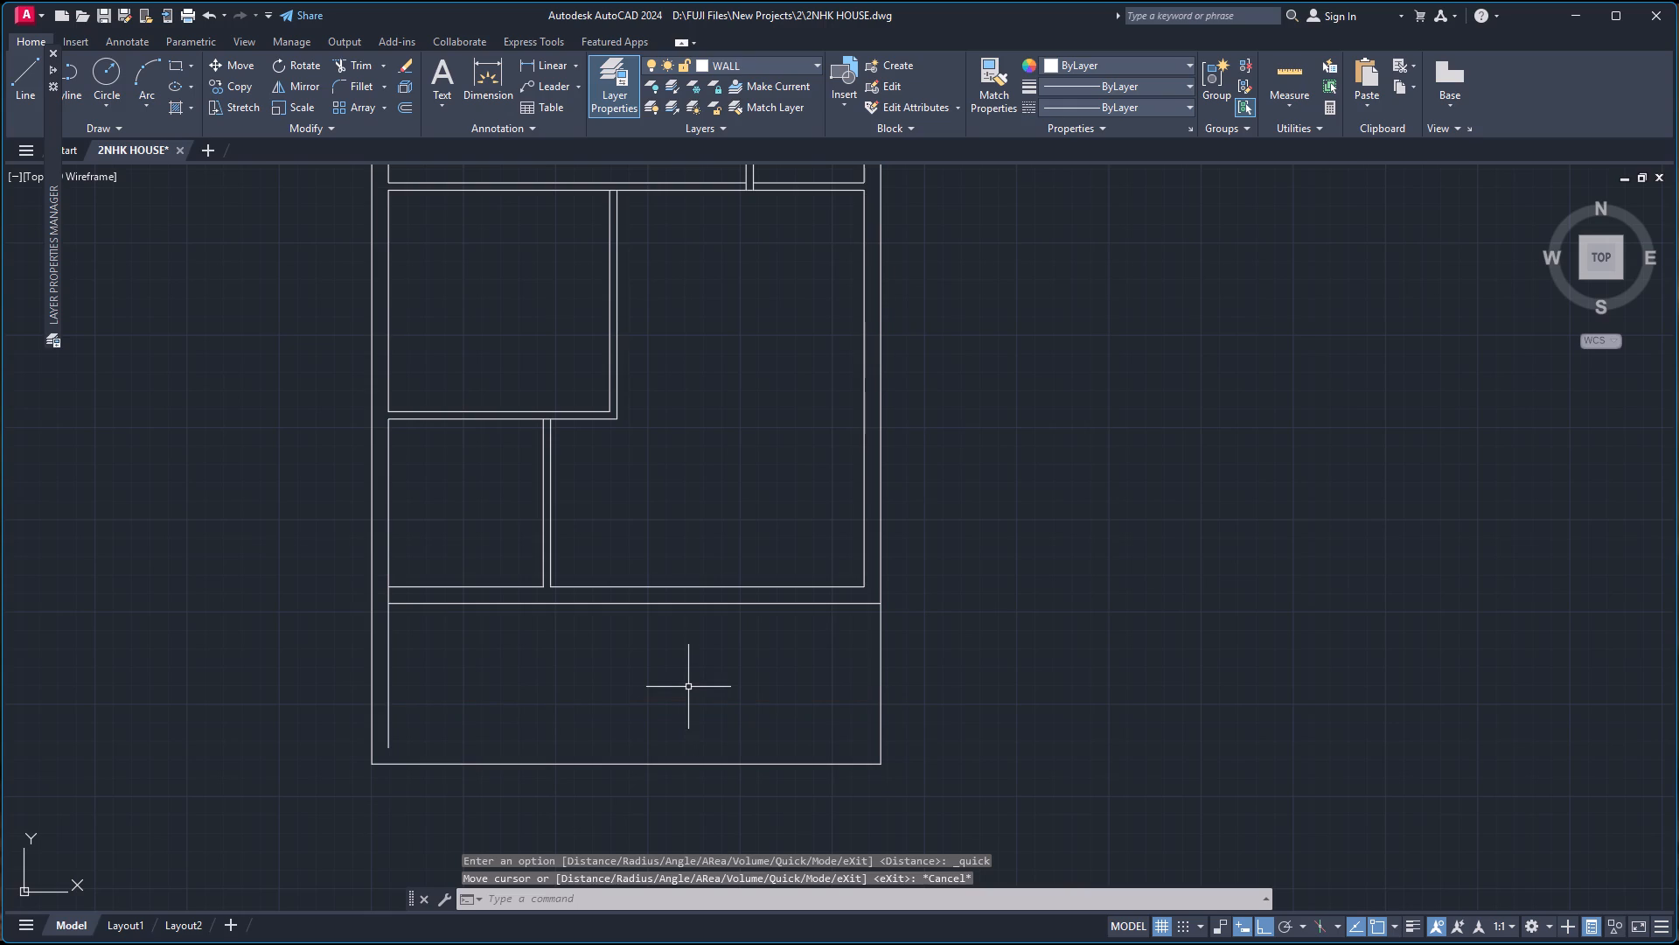
Draw a horizontal line about 22'-3" long from the left wall's inner line lower end to the right outer wall's outer line.
key(o)
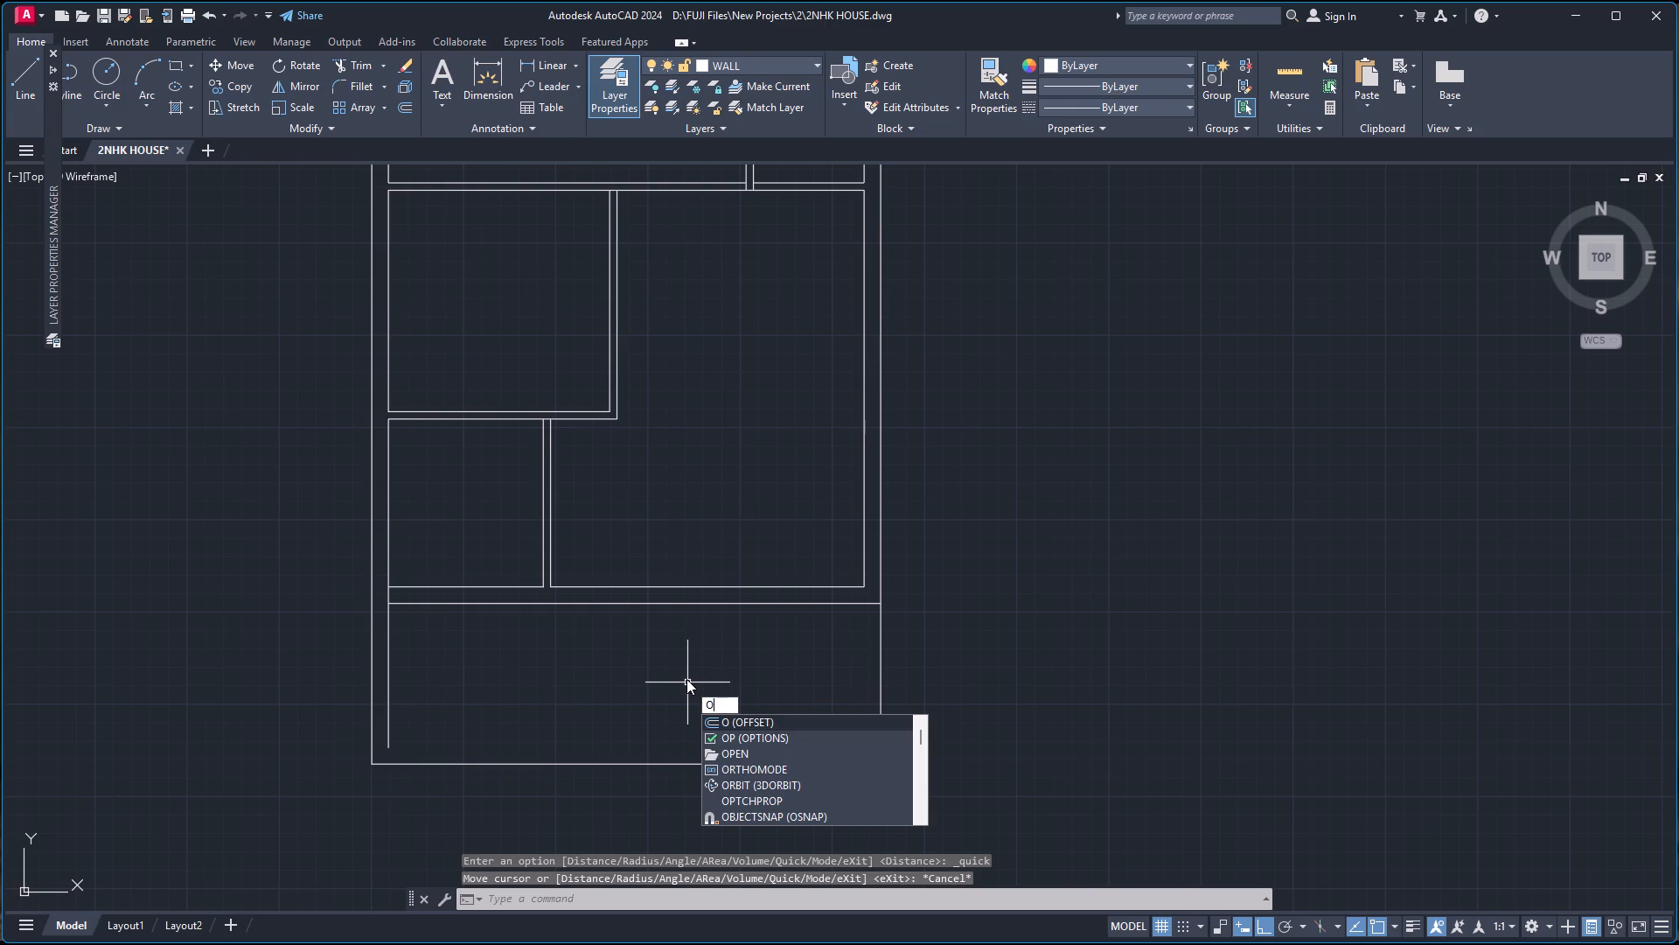
key(BackSpace)
key(l)
key(Return)
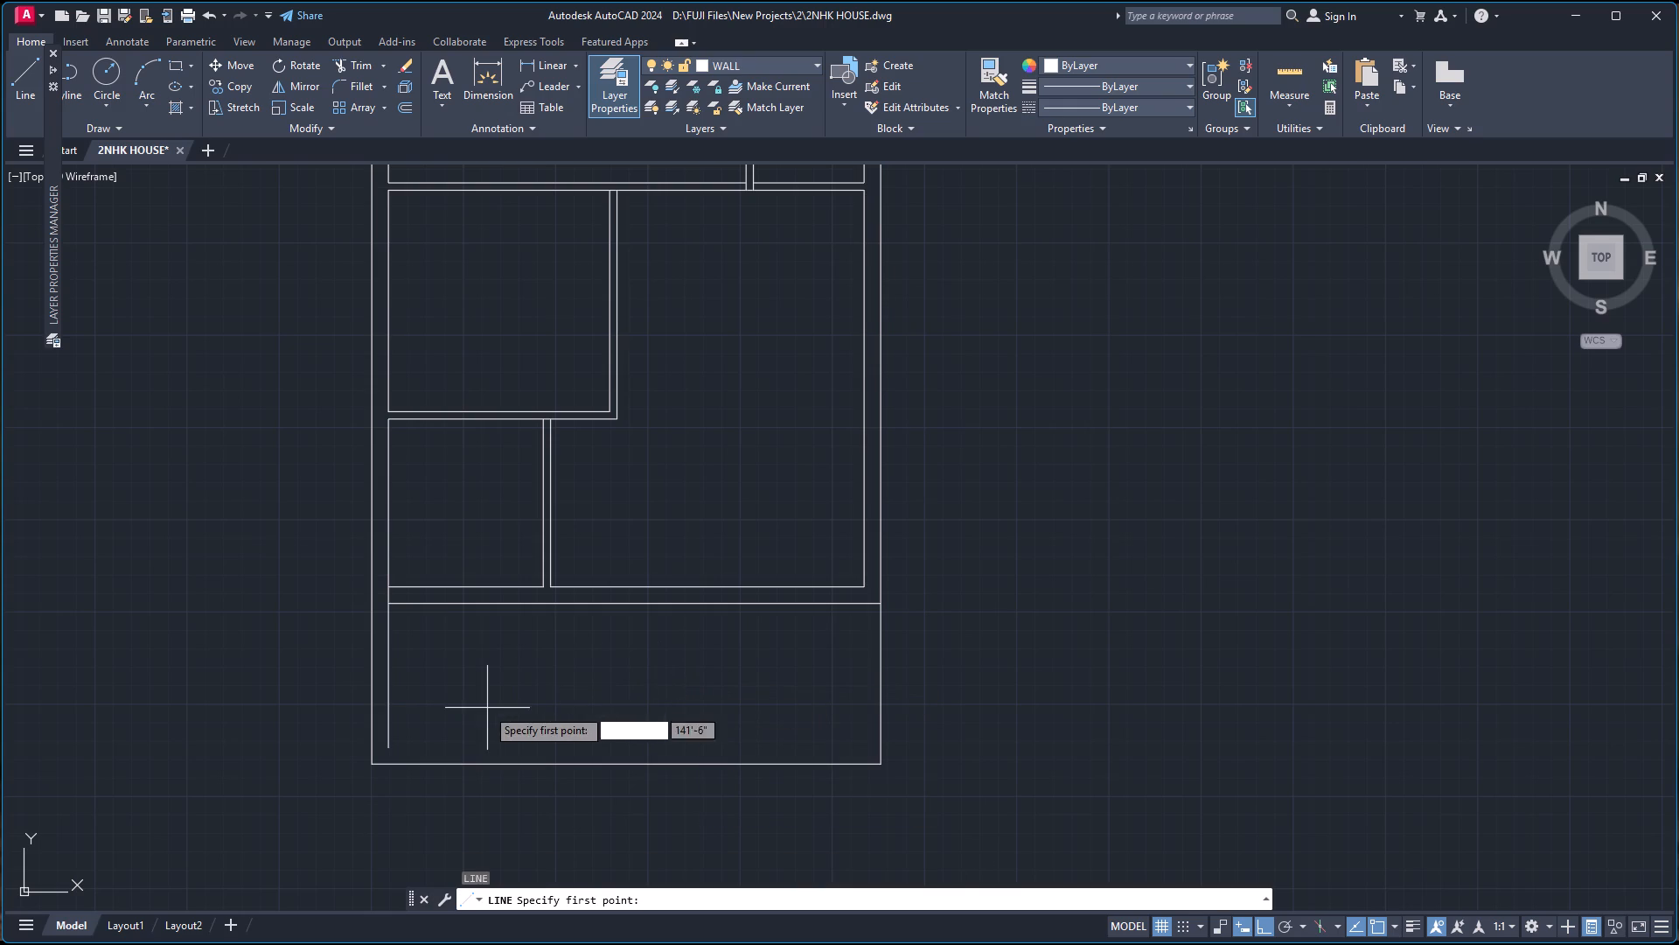
scroll(451, 717, up, 2)
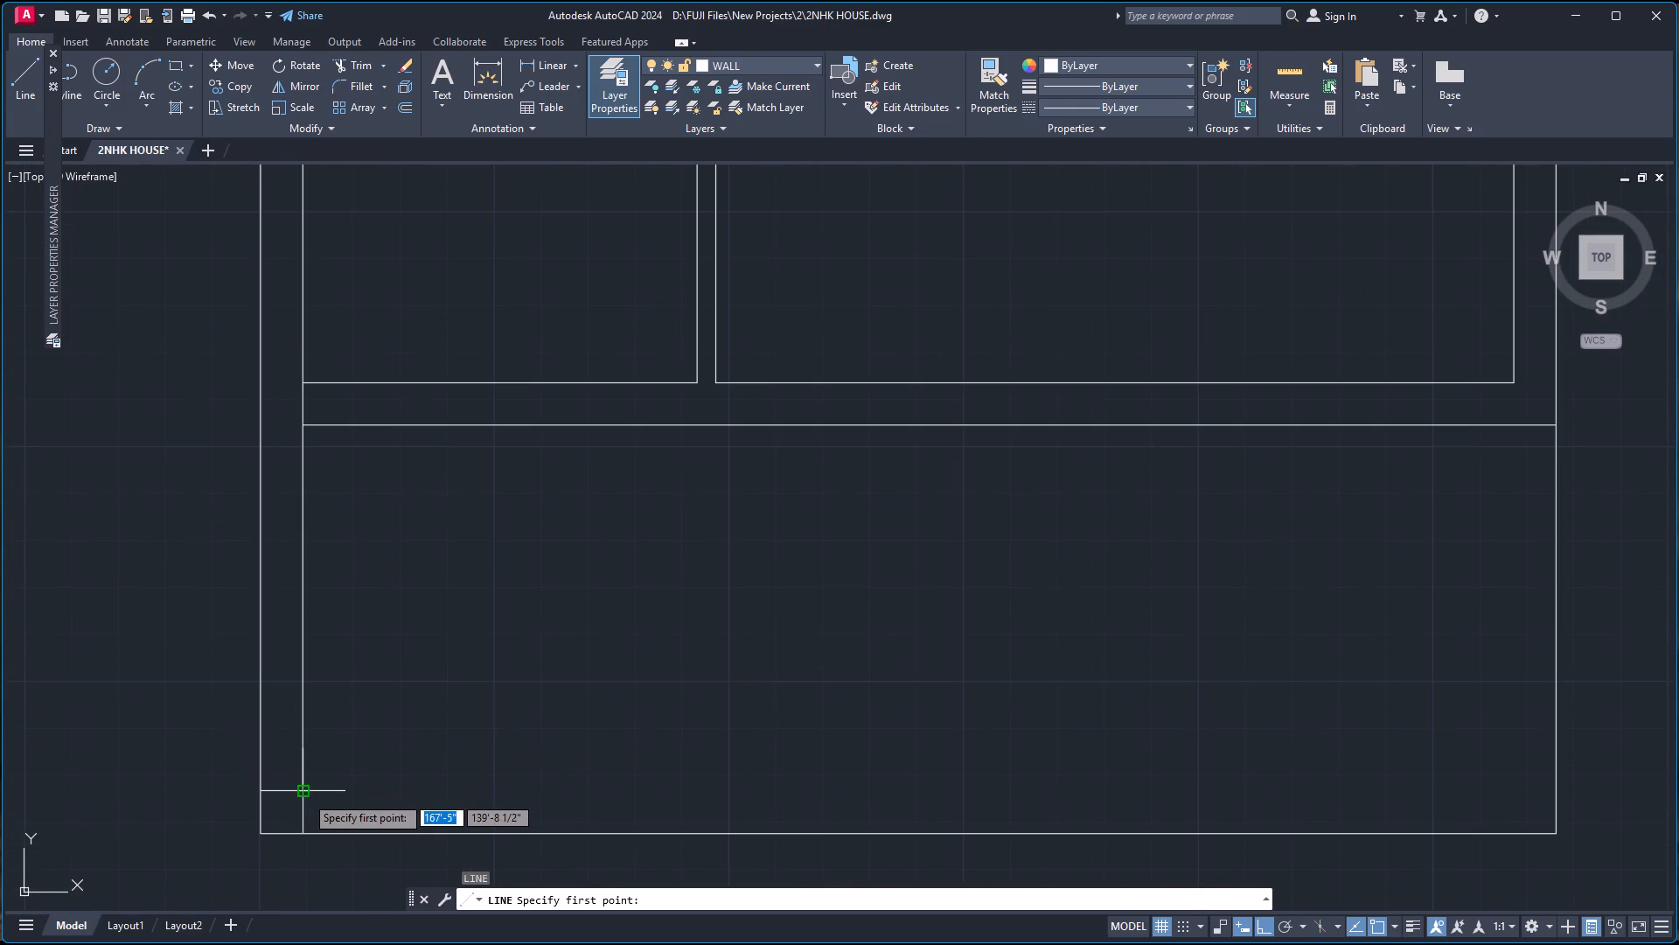
click(305, 795)
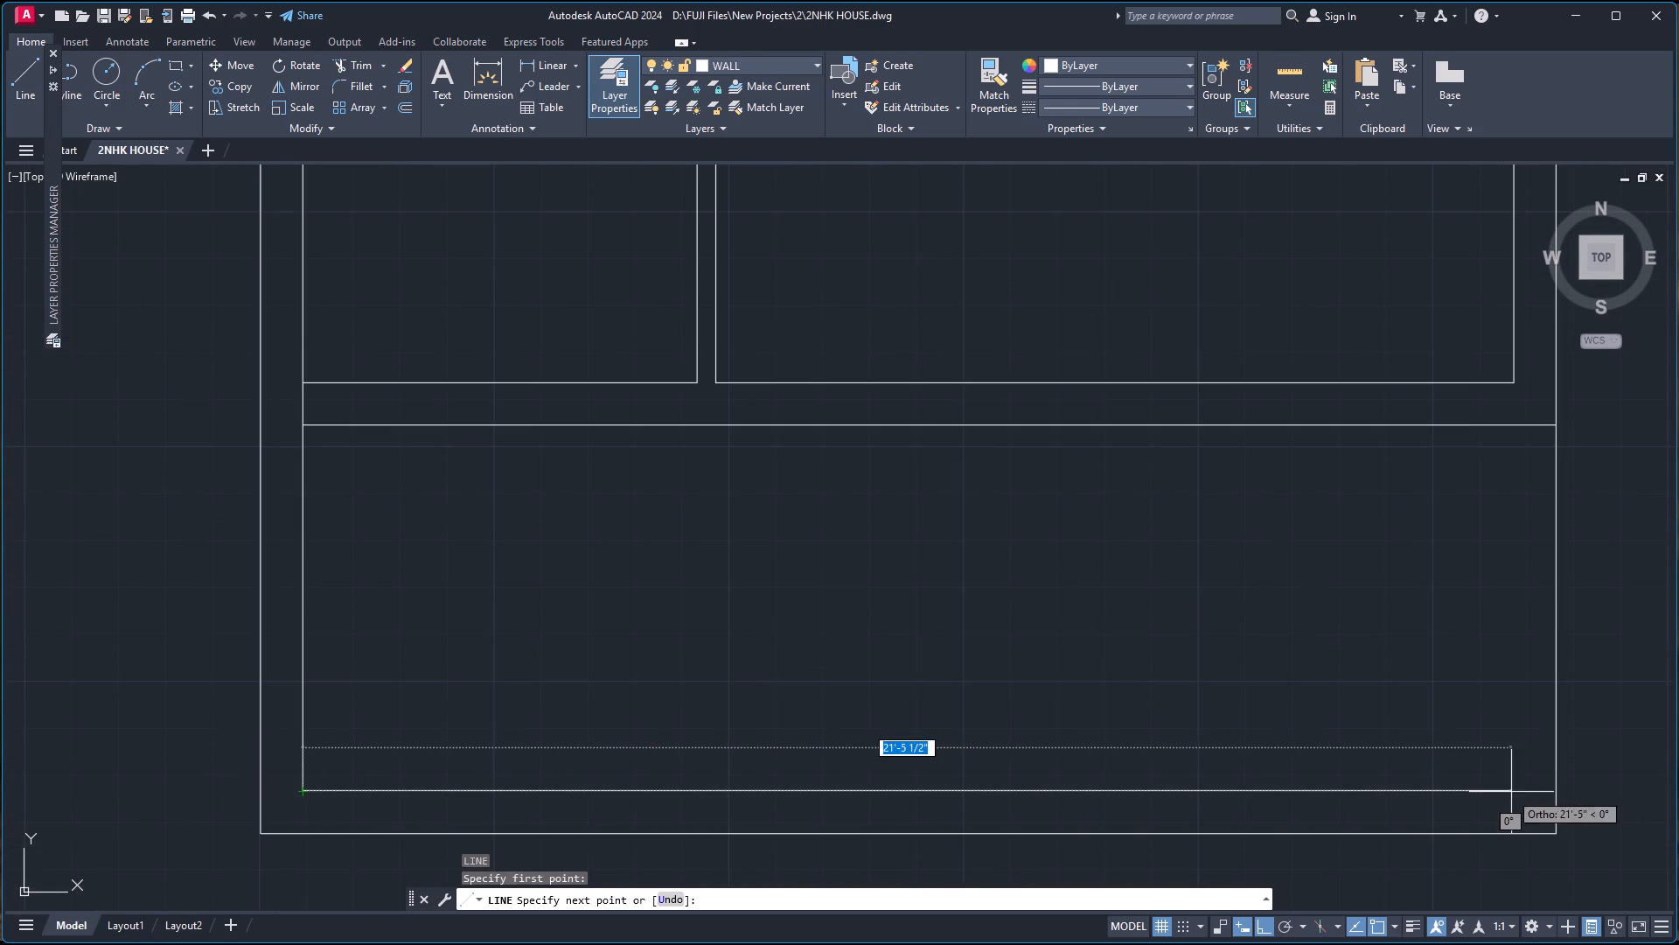
click(1552, 793)
key(space)
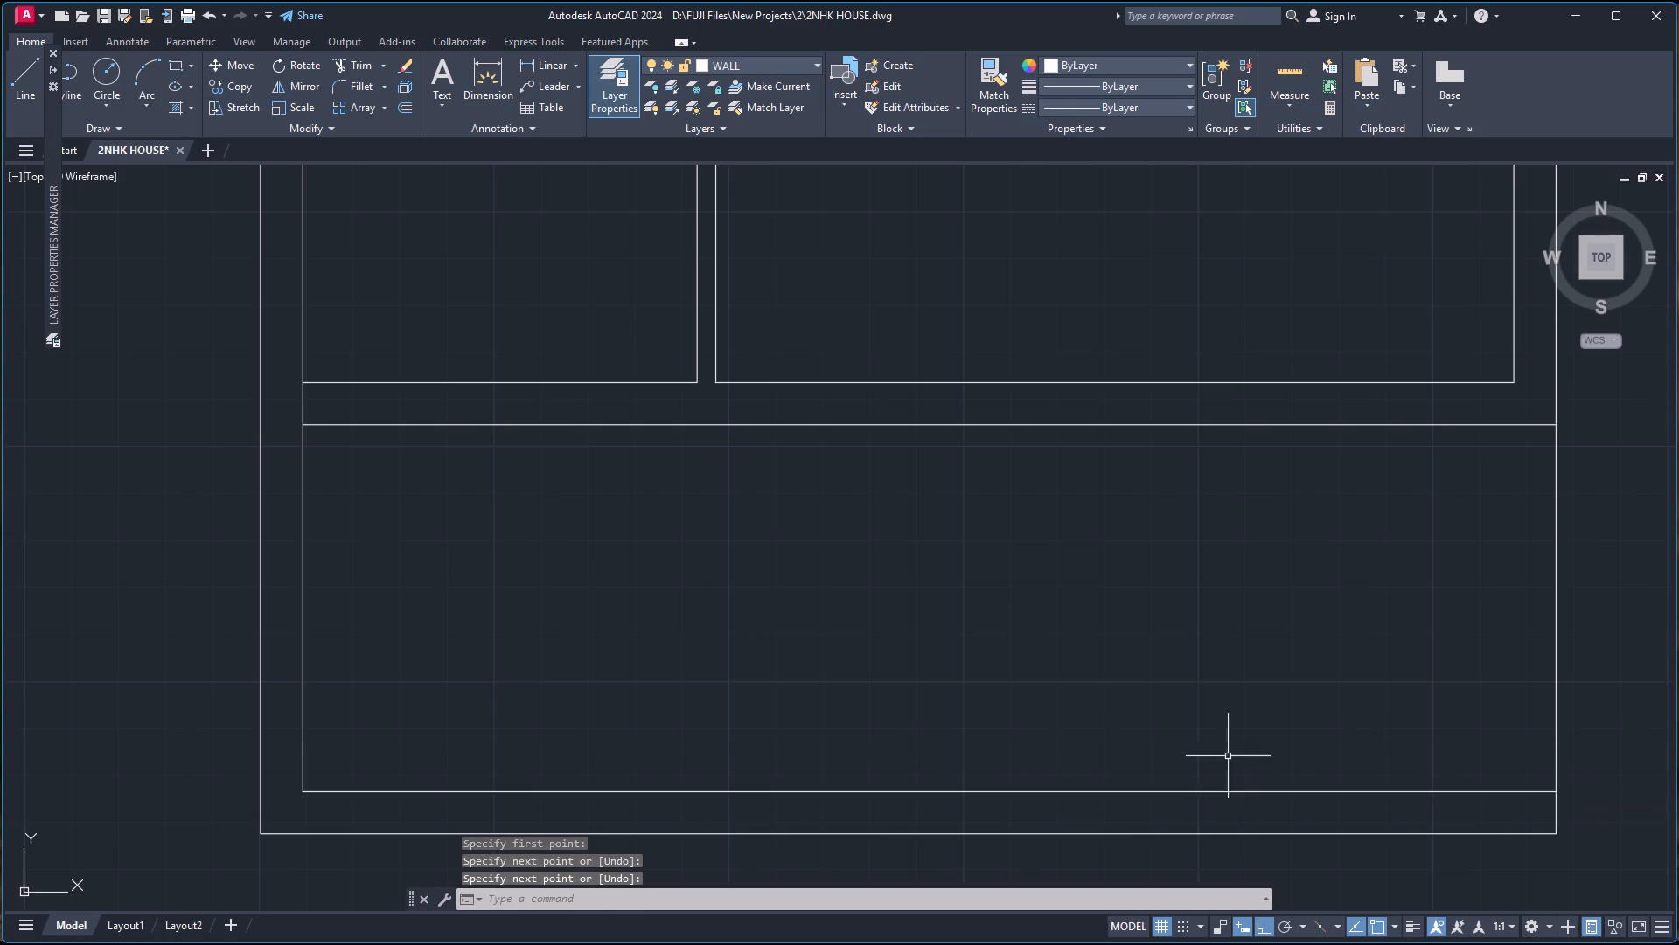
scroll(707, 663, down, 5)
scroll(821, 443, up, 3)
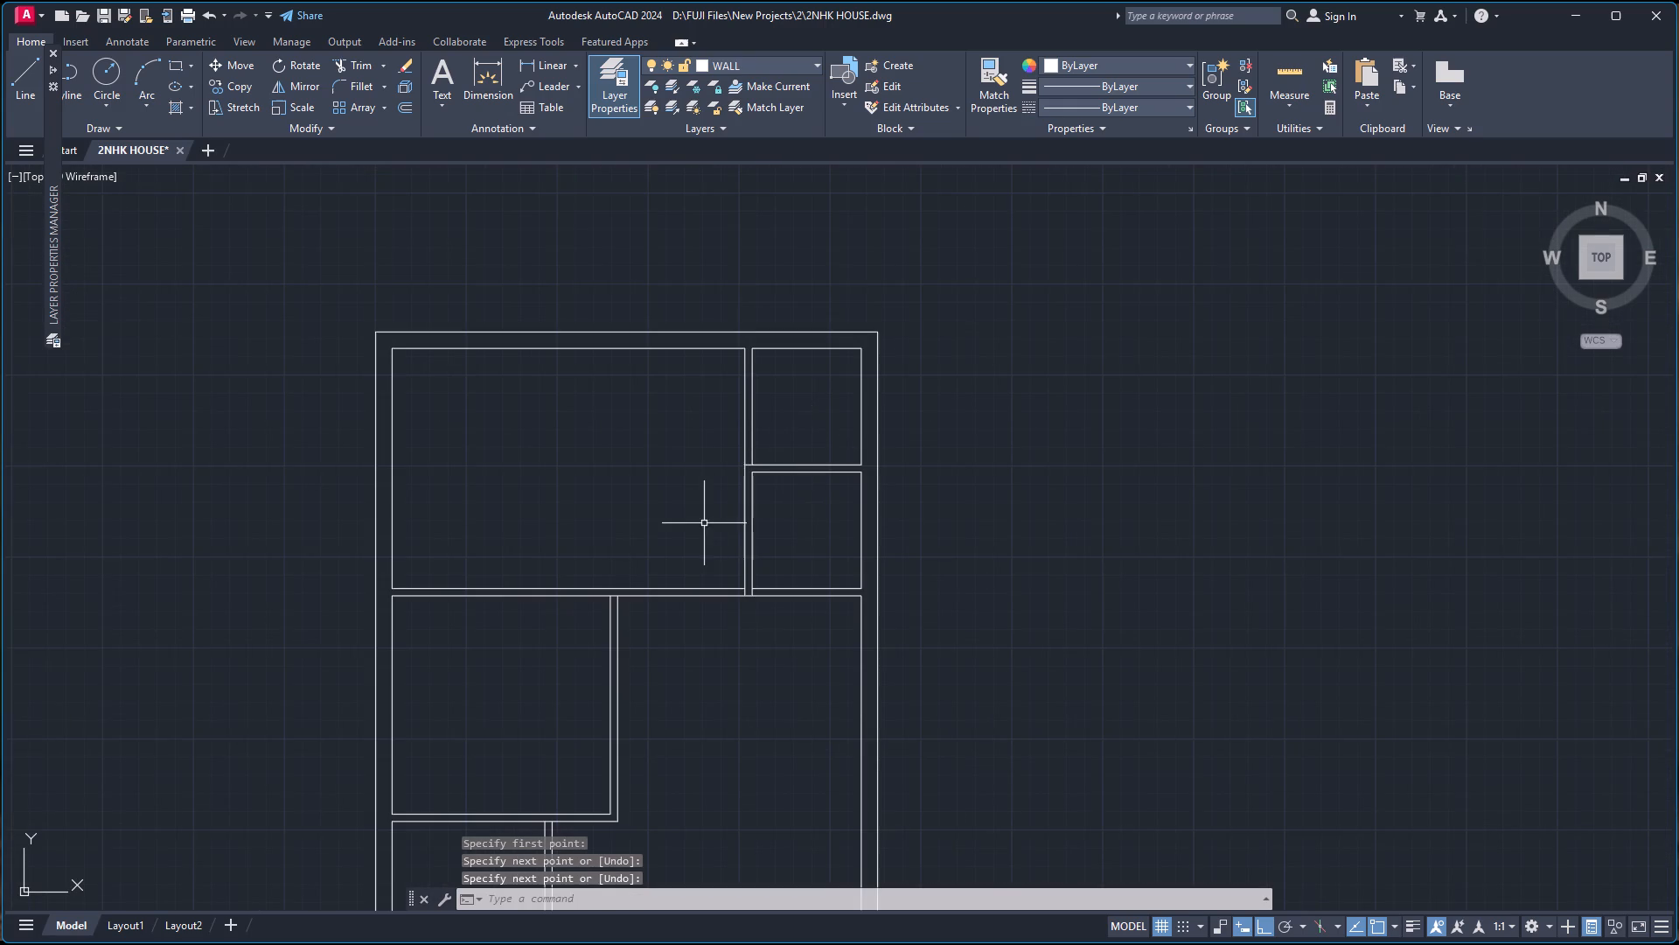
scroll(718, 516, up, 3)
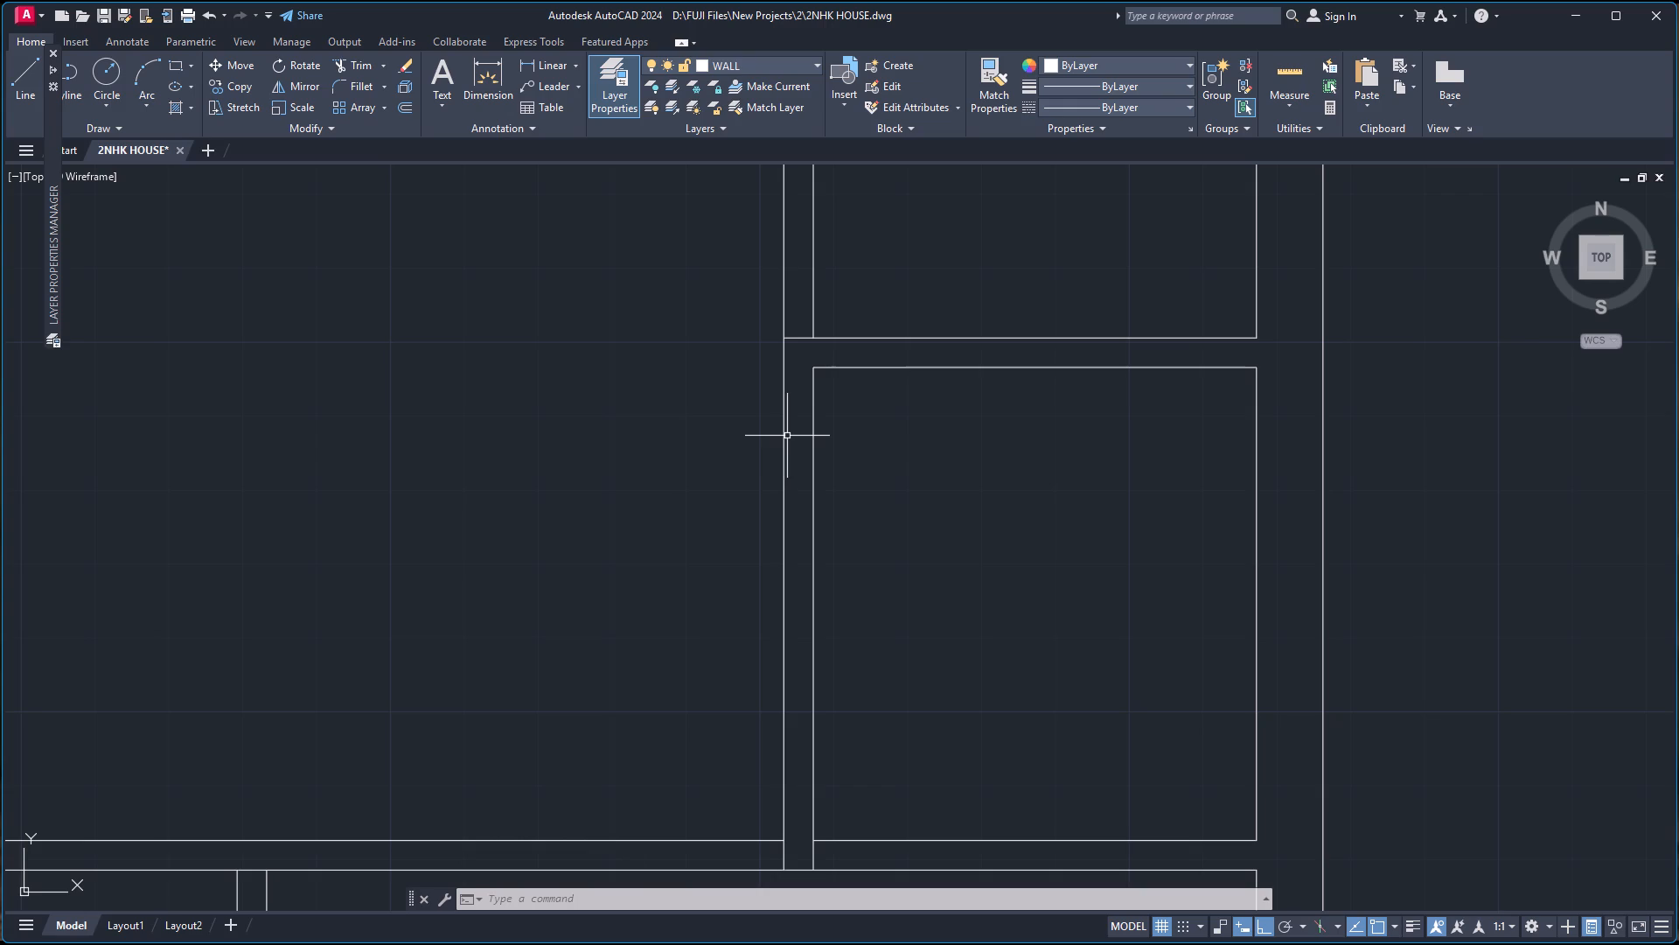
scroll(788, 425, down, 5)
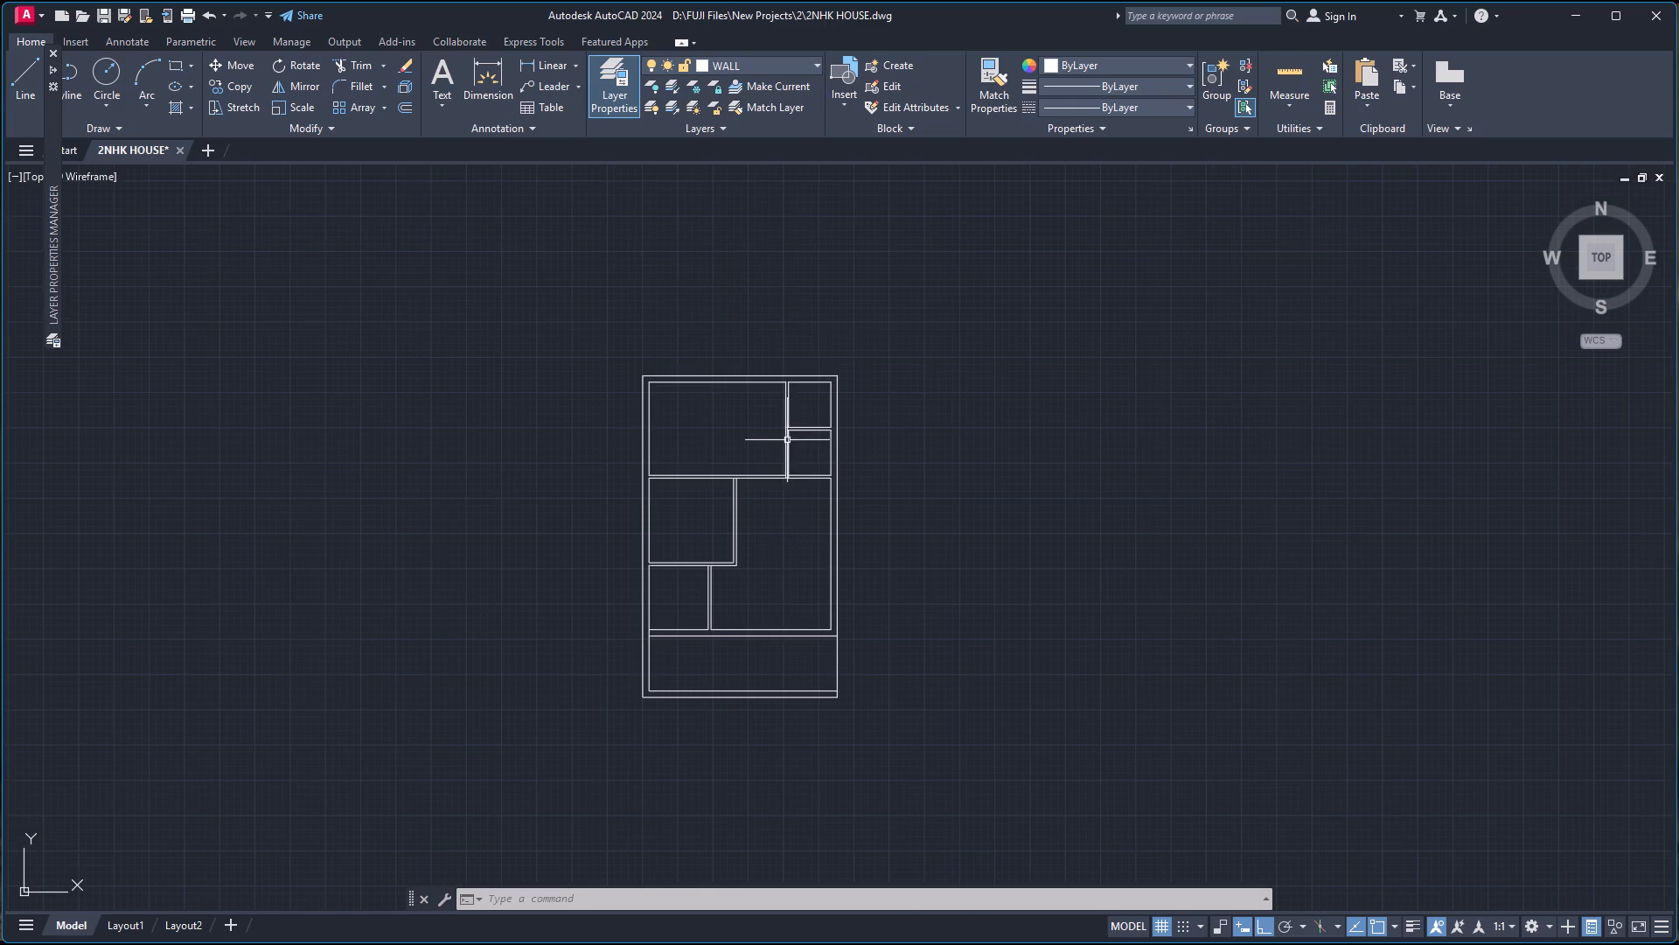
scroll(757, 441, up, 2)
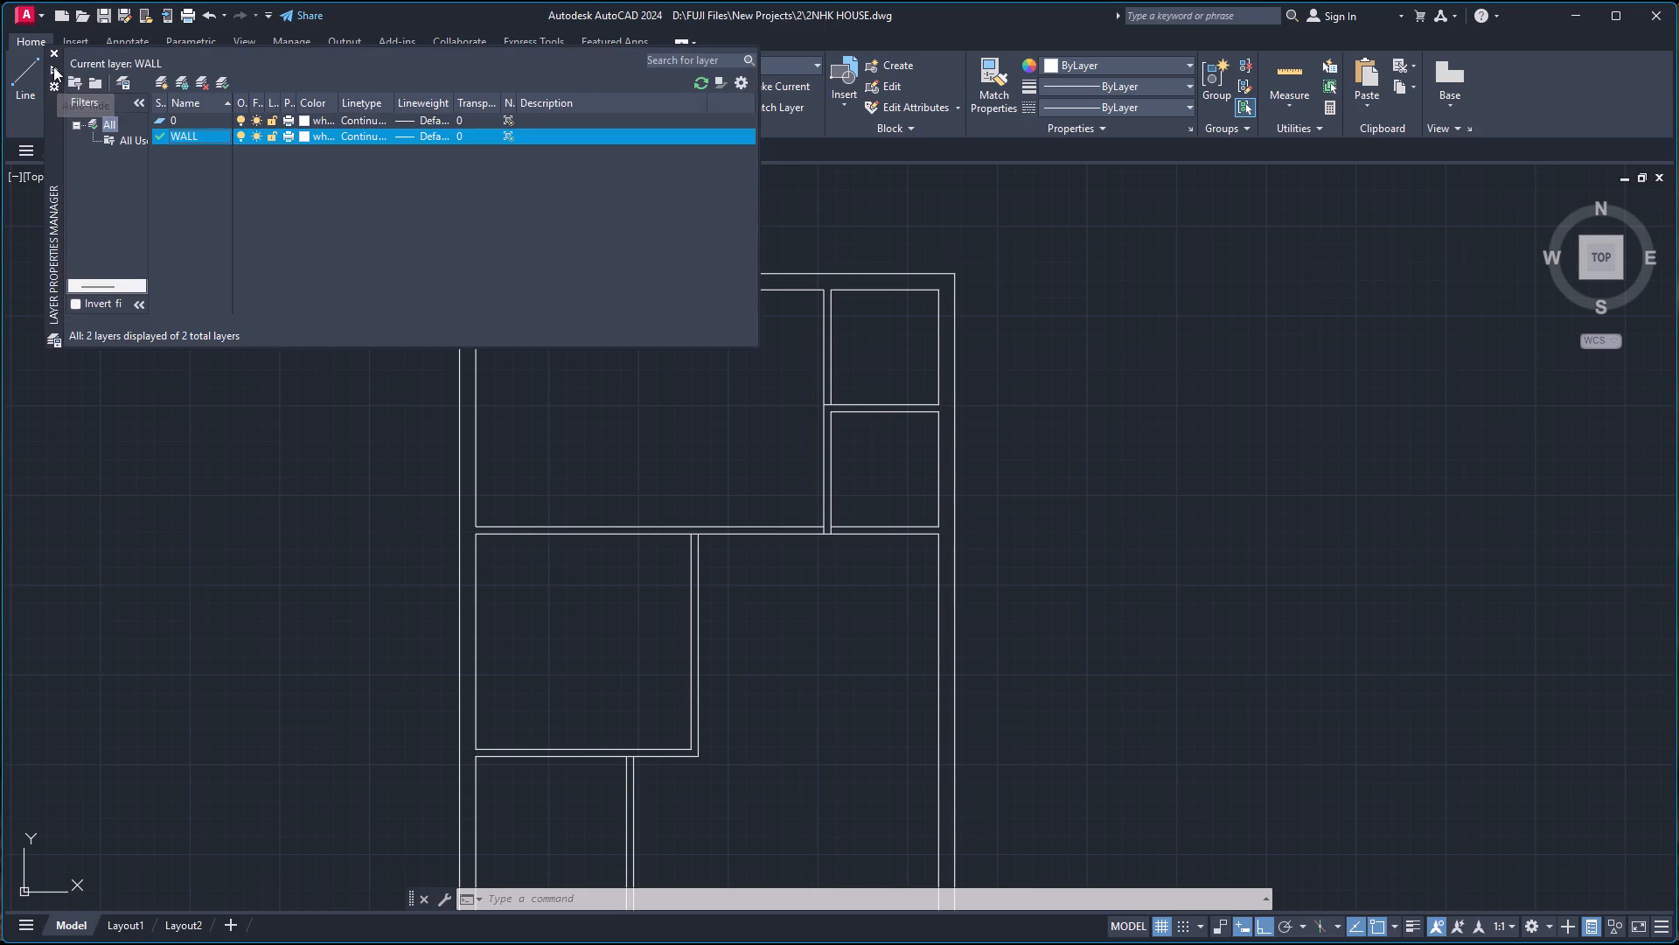
Create a layer named STEPS with yellow index colour 50 and make it the current layer.
click(165, 81)
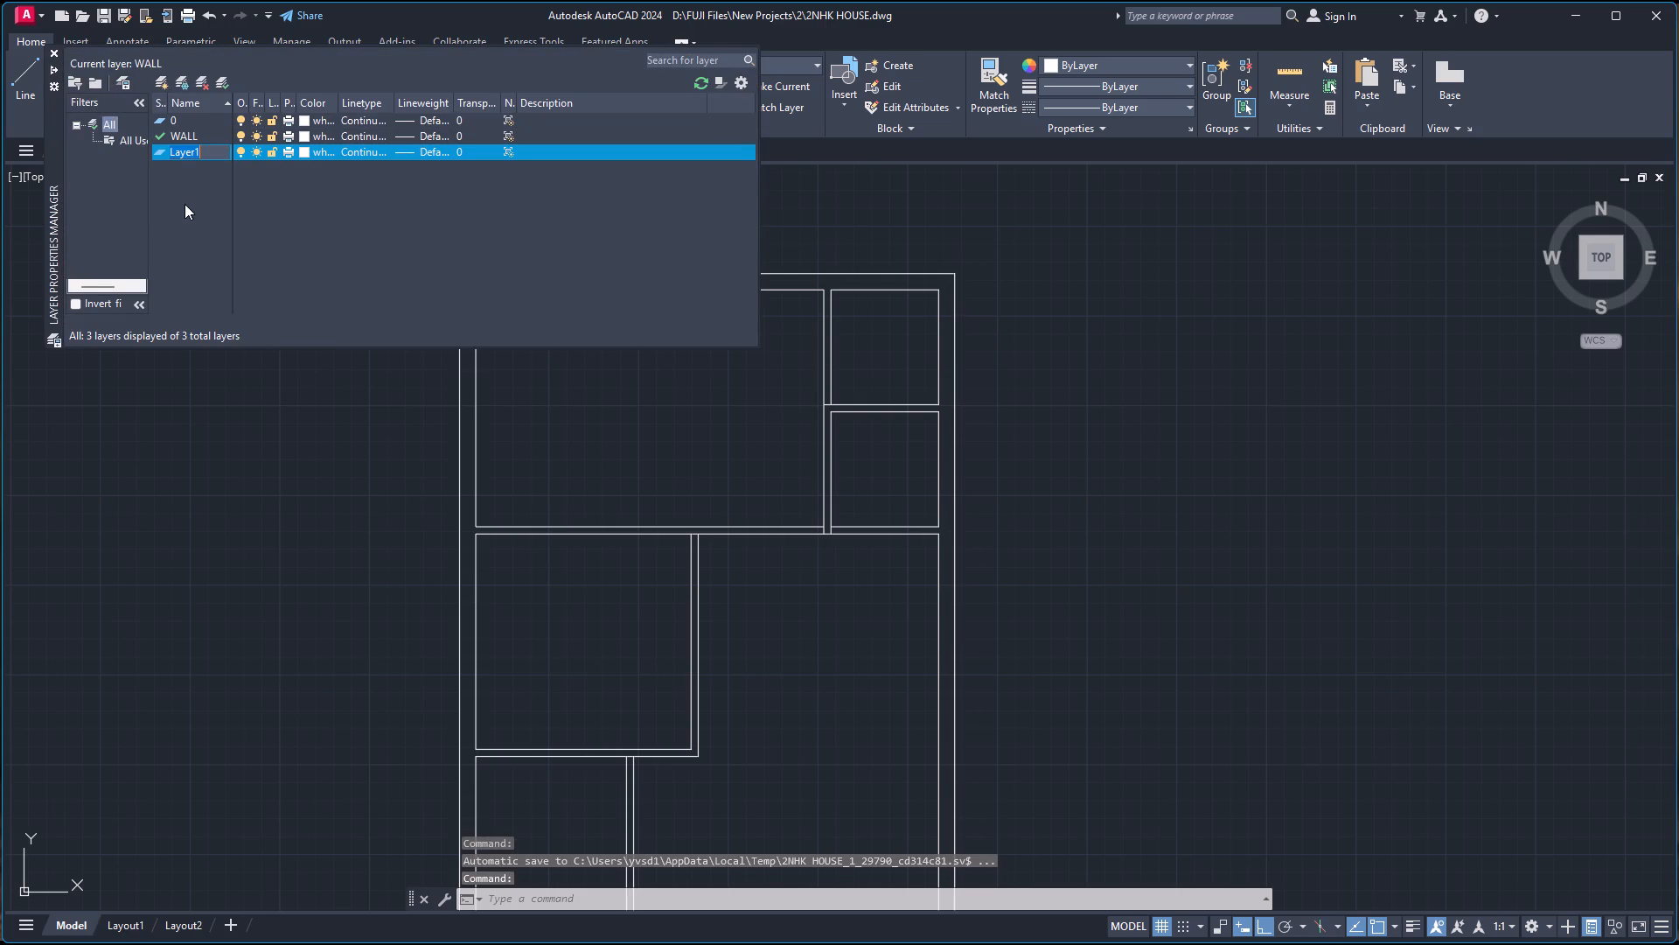
key(s)
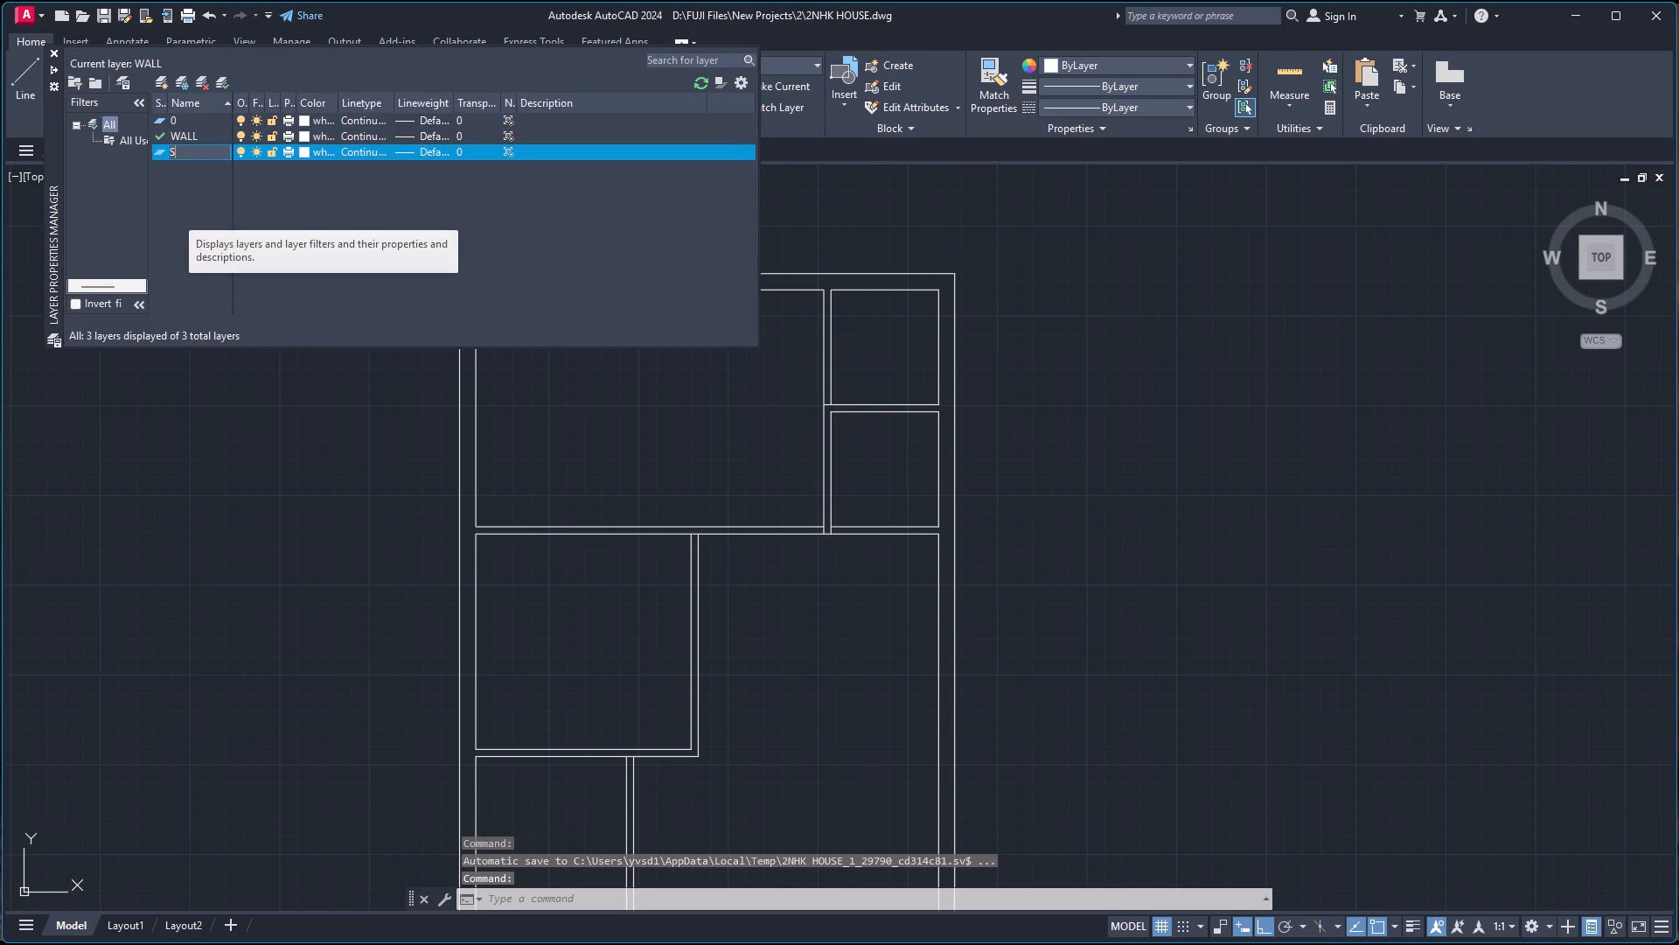
text(TEPS)
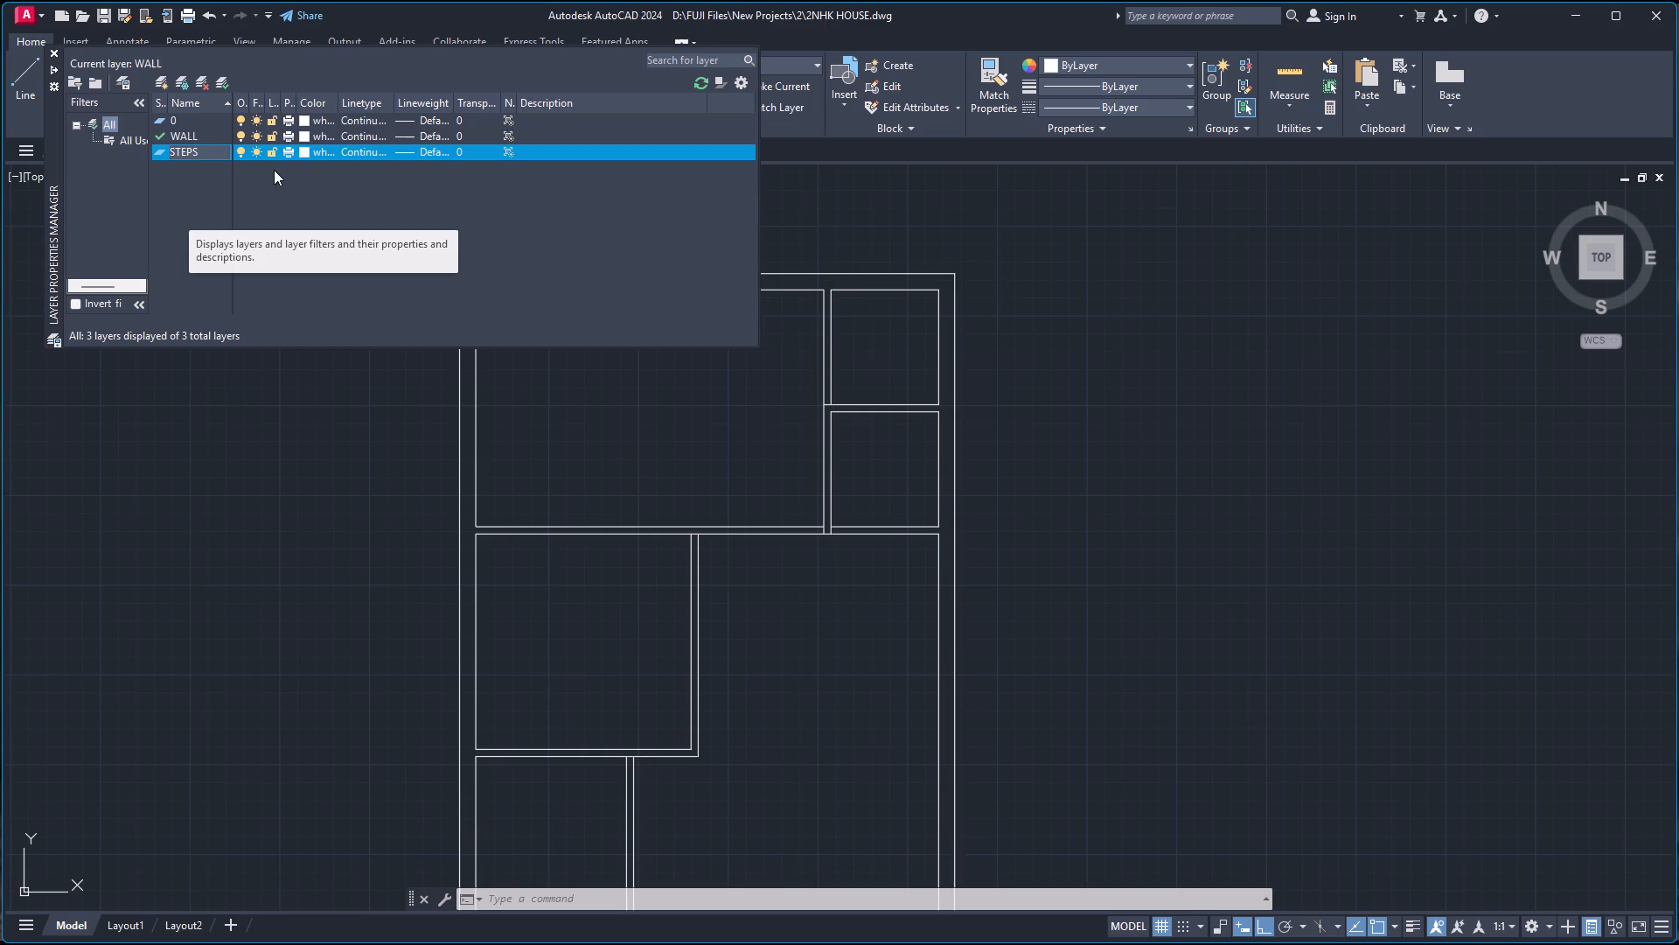
click(303, 150)
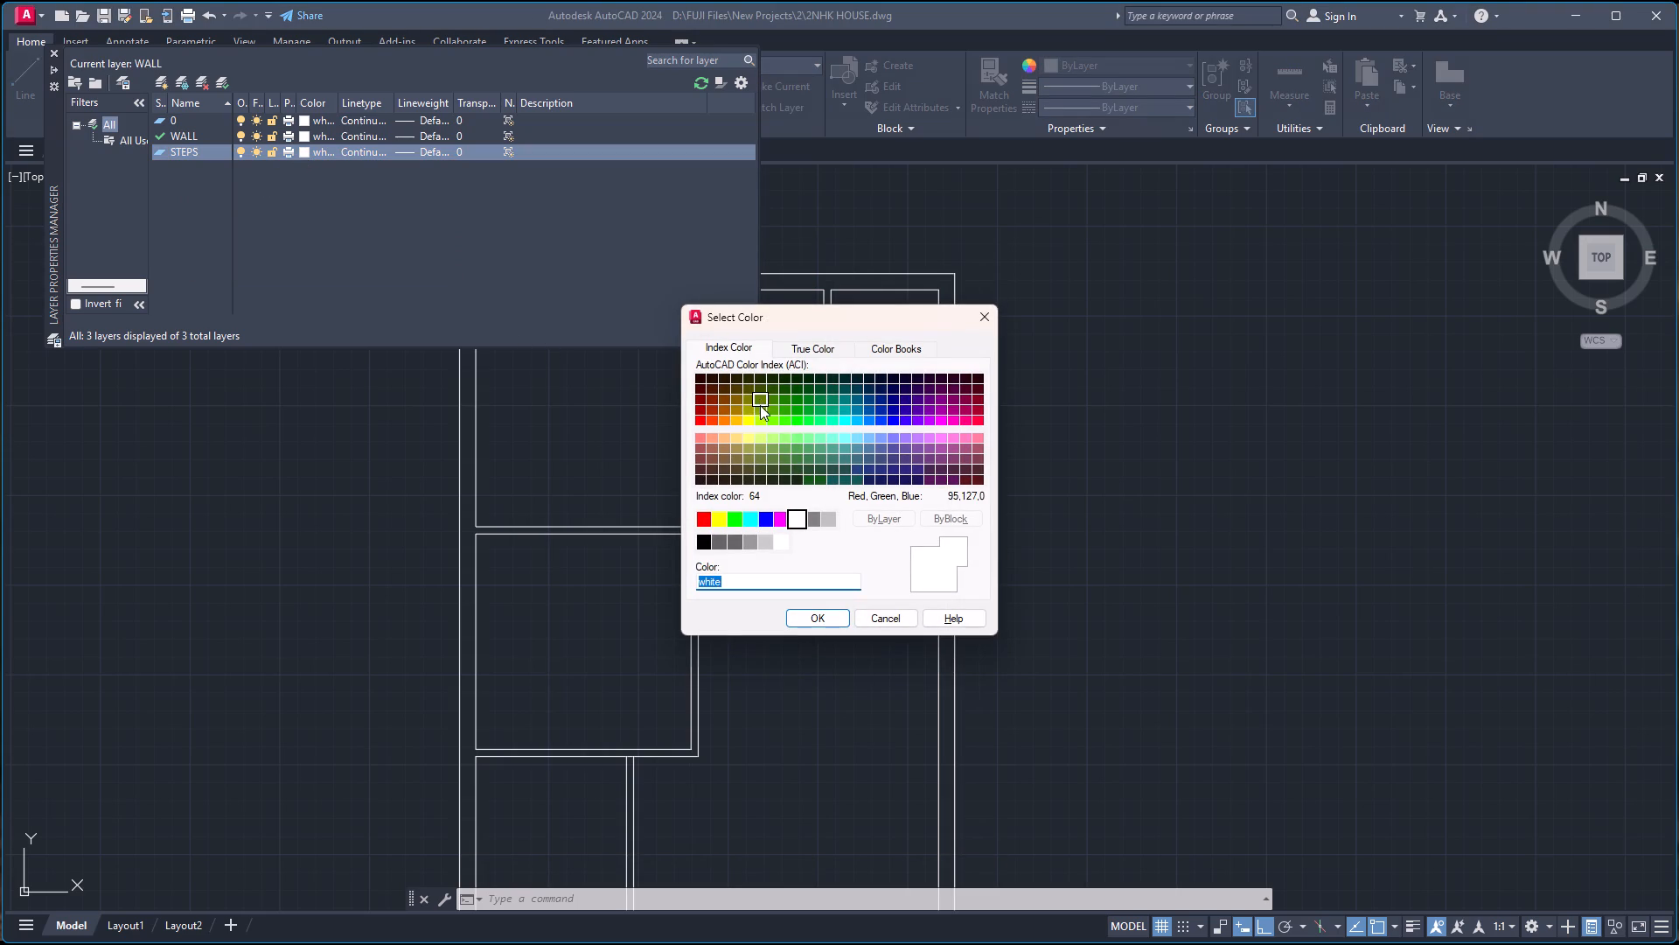
click(744, 423)
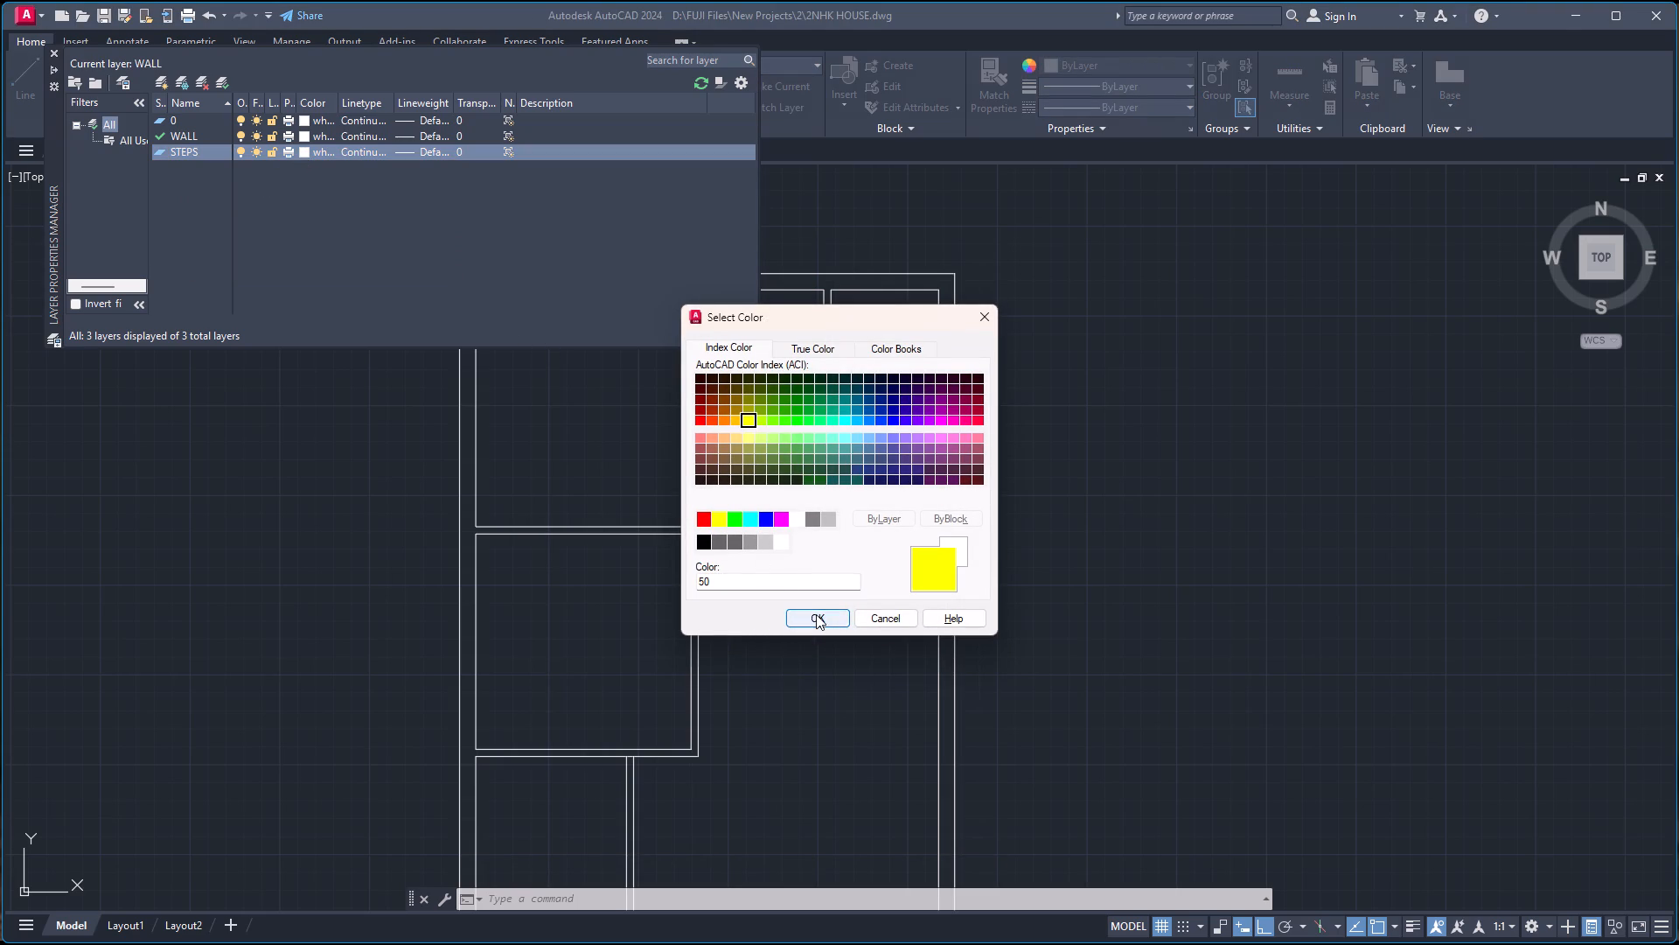
click(816, 613)
double_click(203, 155)
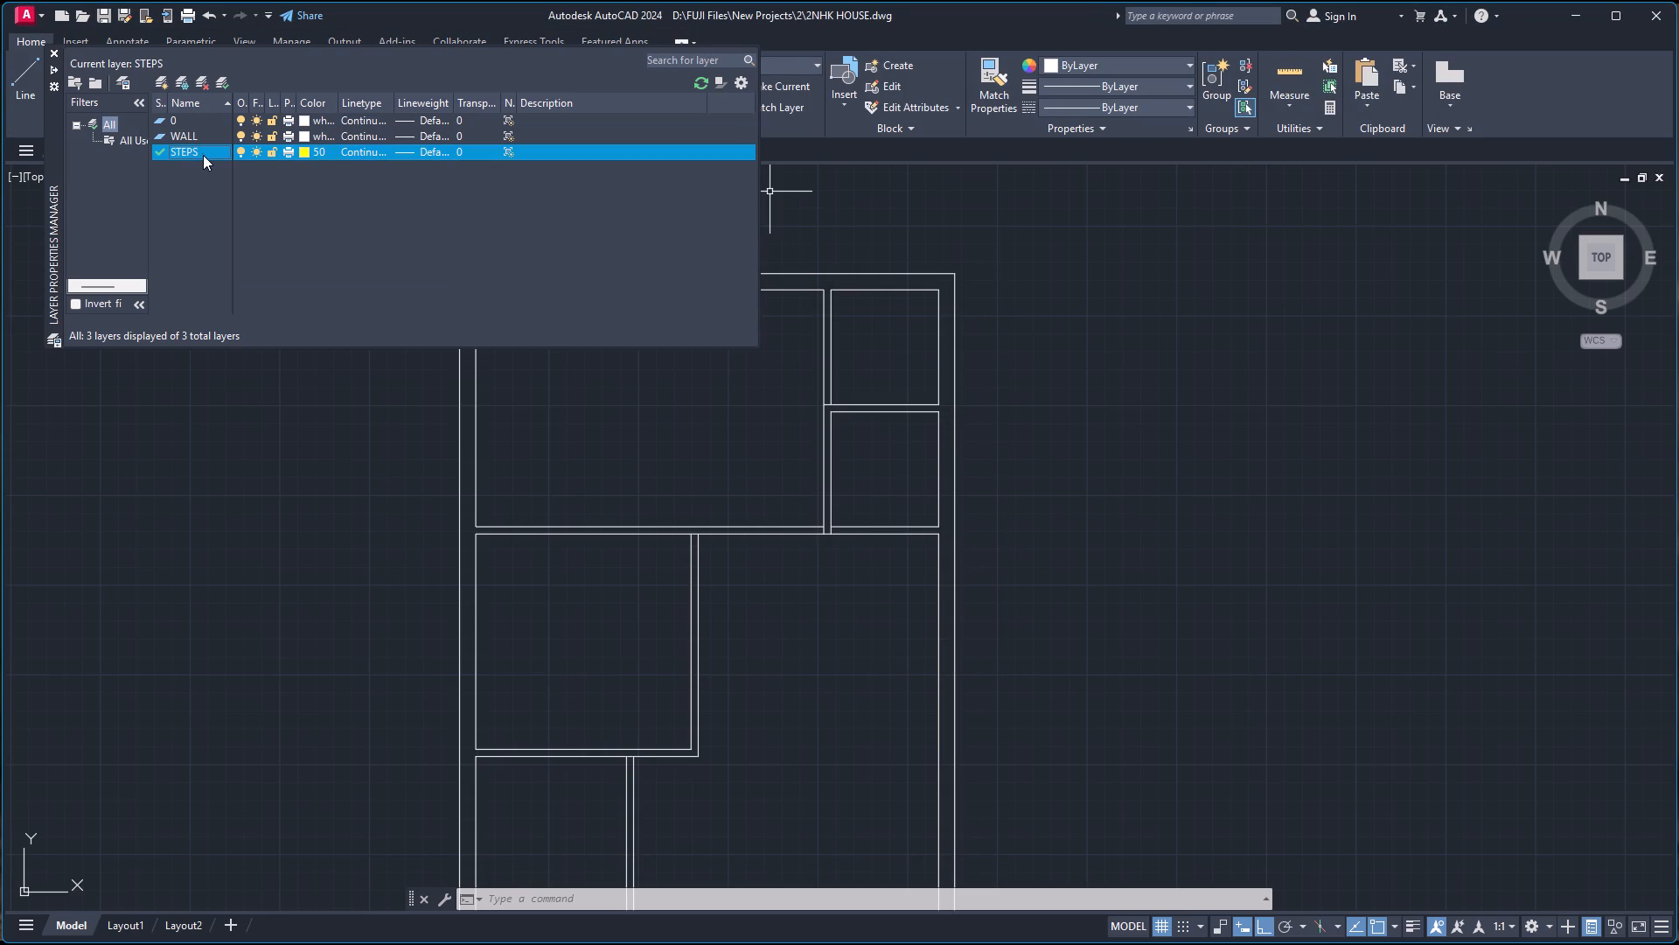
click(56, 69)
click(57, 69)
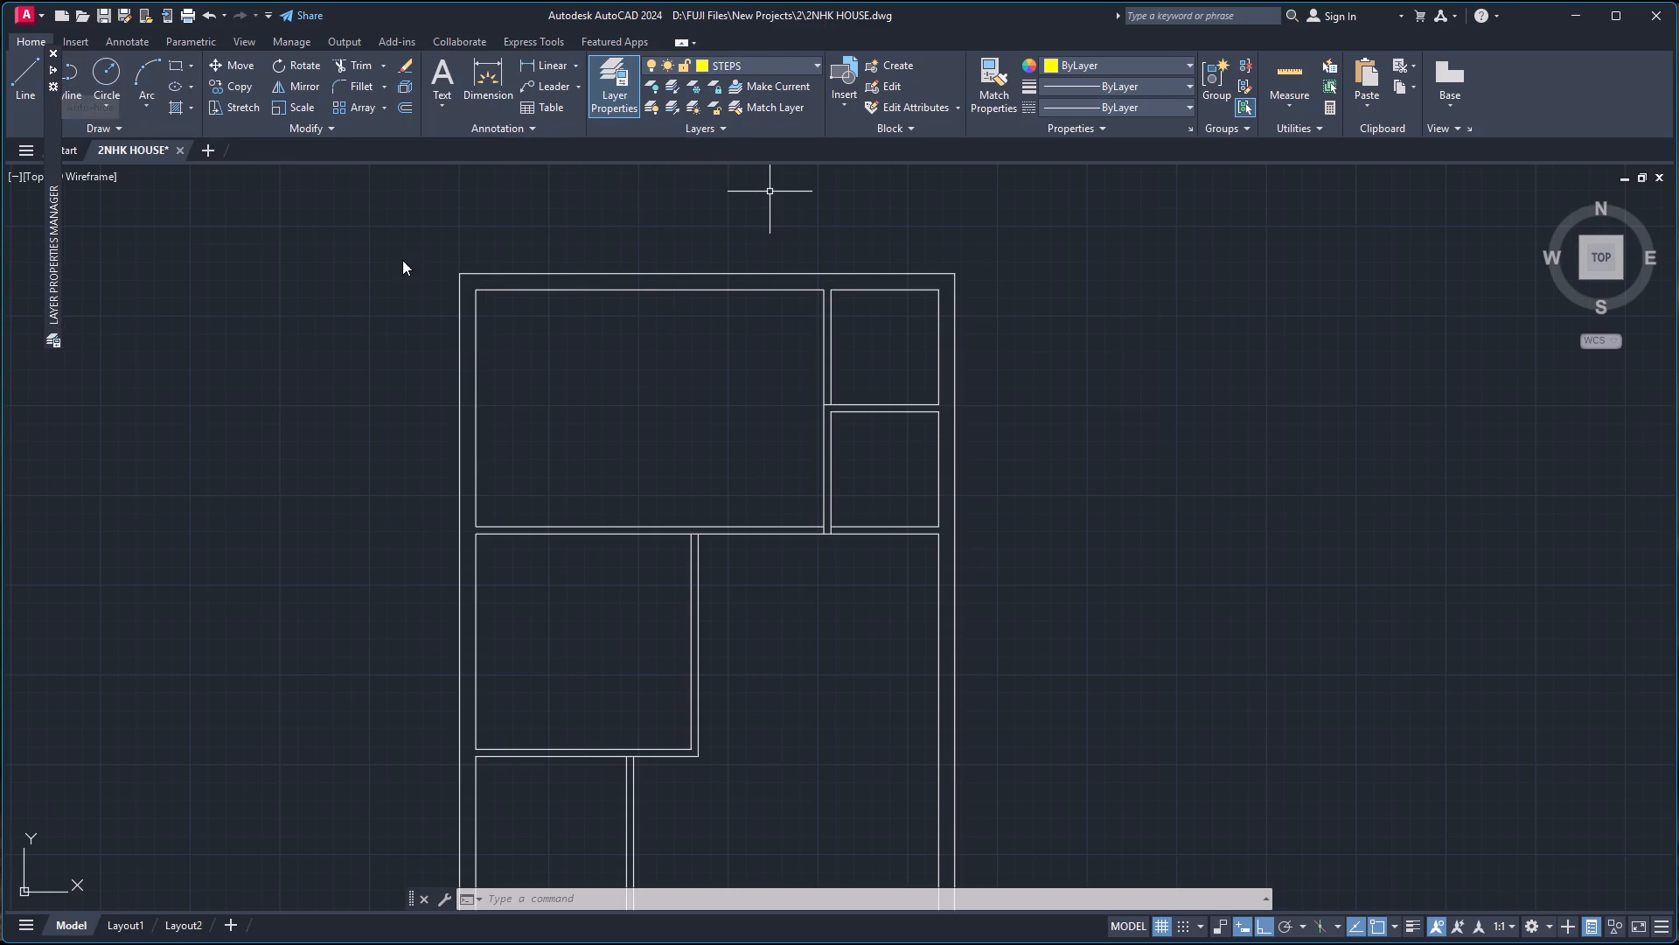
Draw a vertical step line about 6'-6" long from the 9" wall's lower line to the bottom wall's inner line.
scroll(605, 659, down, 3)
scroll(668, 748, up, 3)
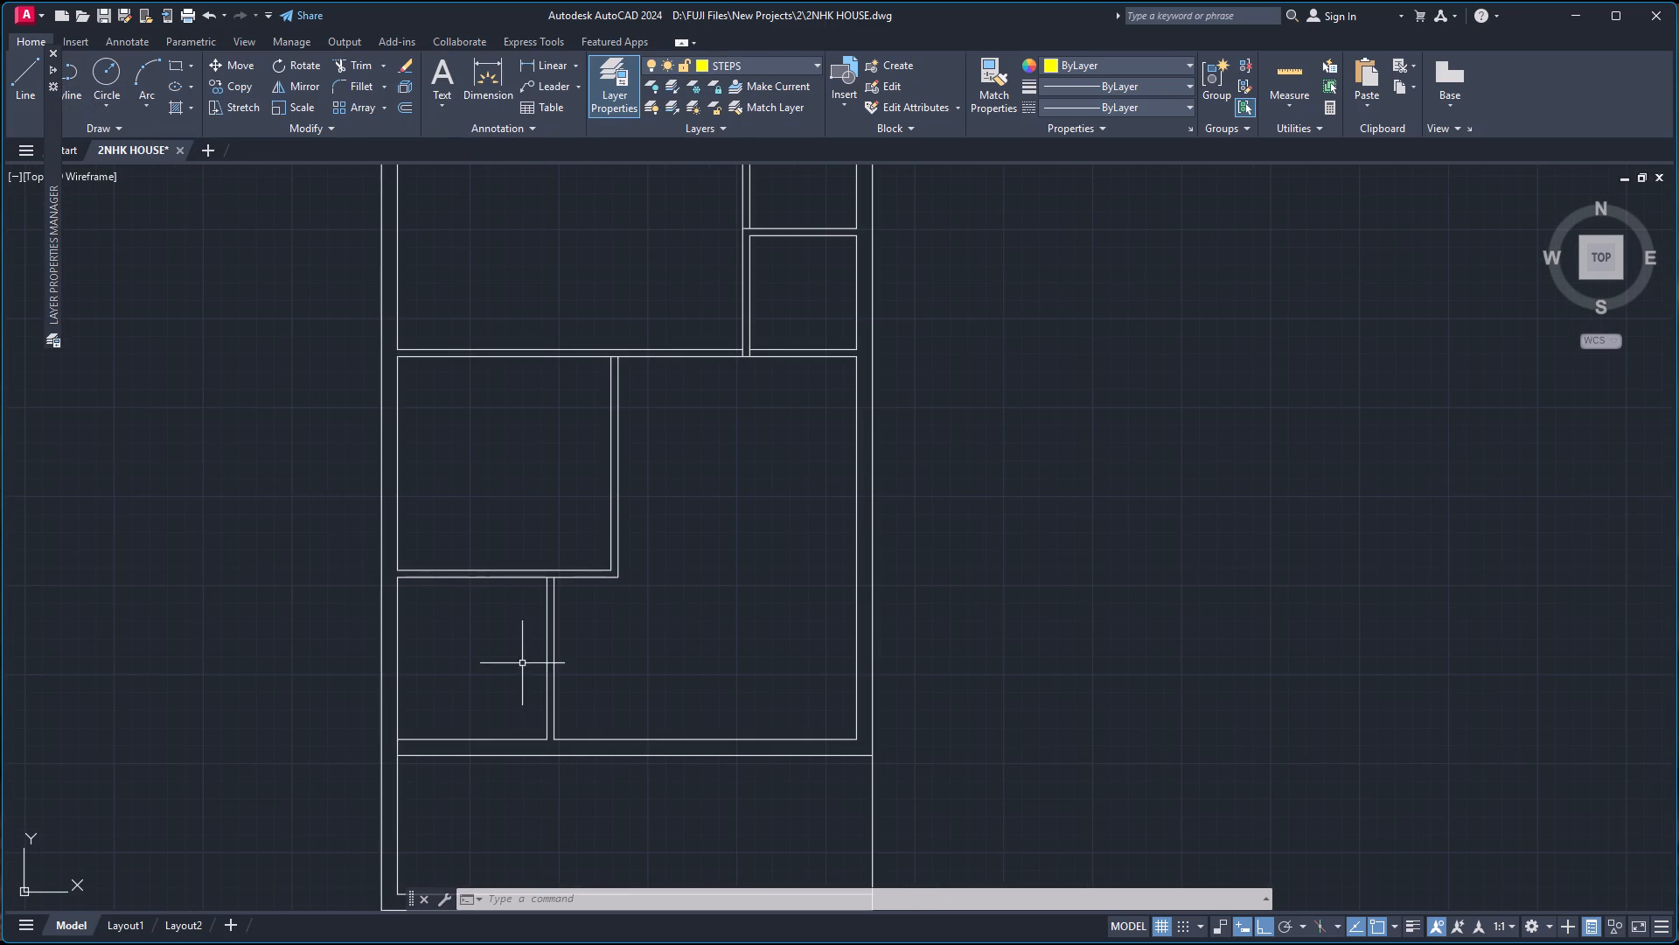
scroll(599, 764, down, 1)
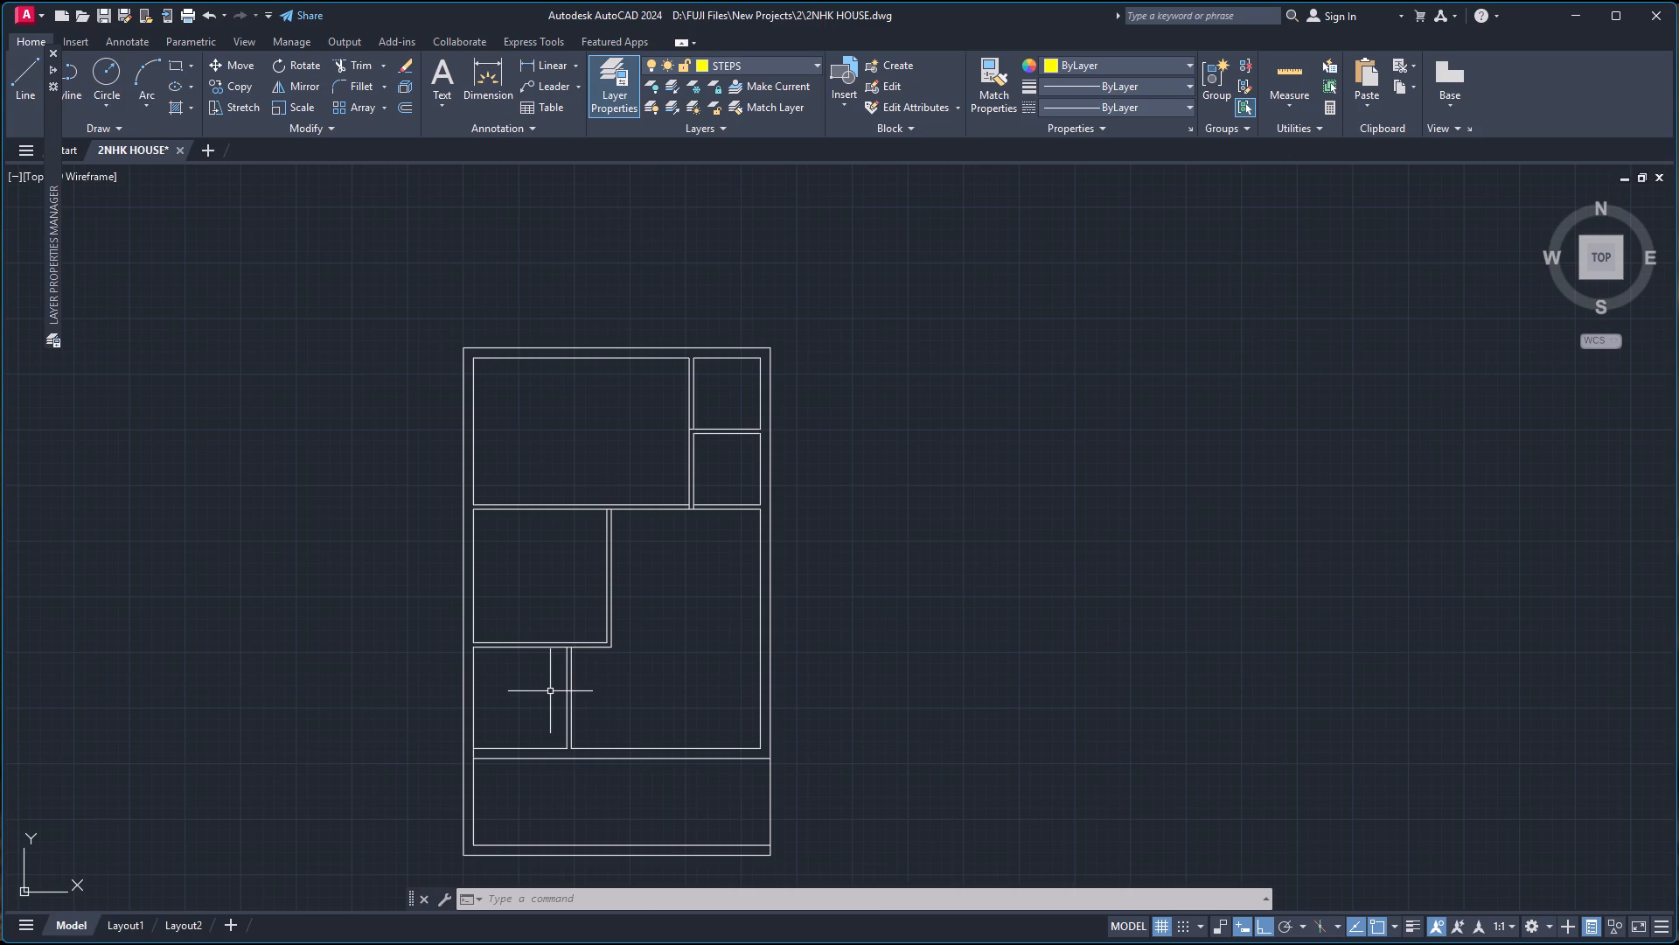
scroll(545, 696, up, 3)
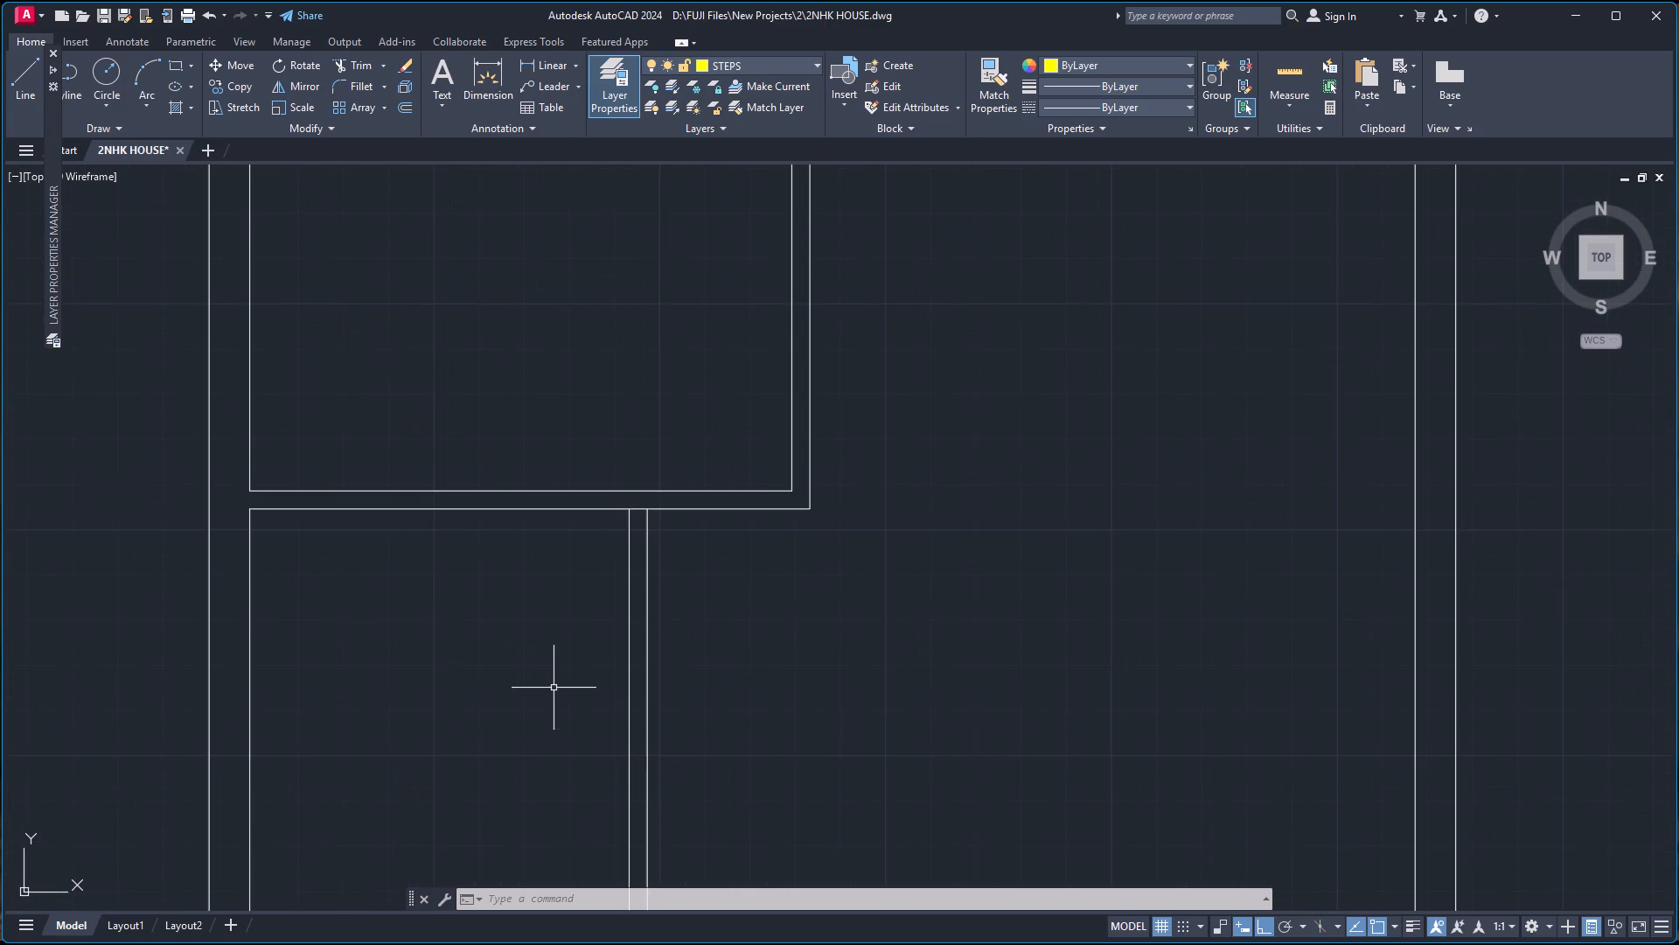
scroll(652, 834, down, 3)
scroll(693, 902, up, 3)
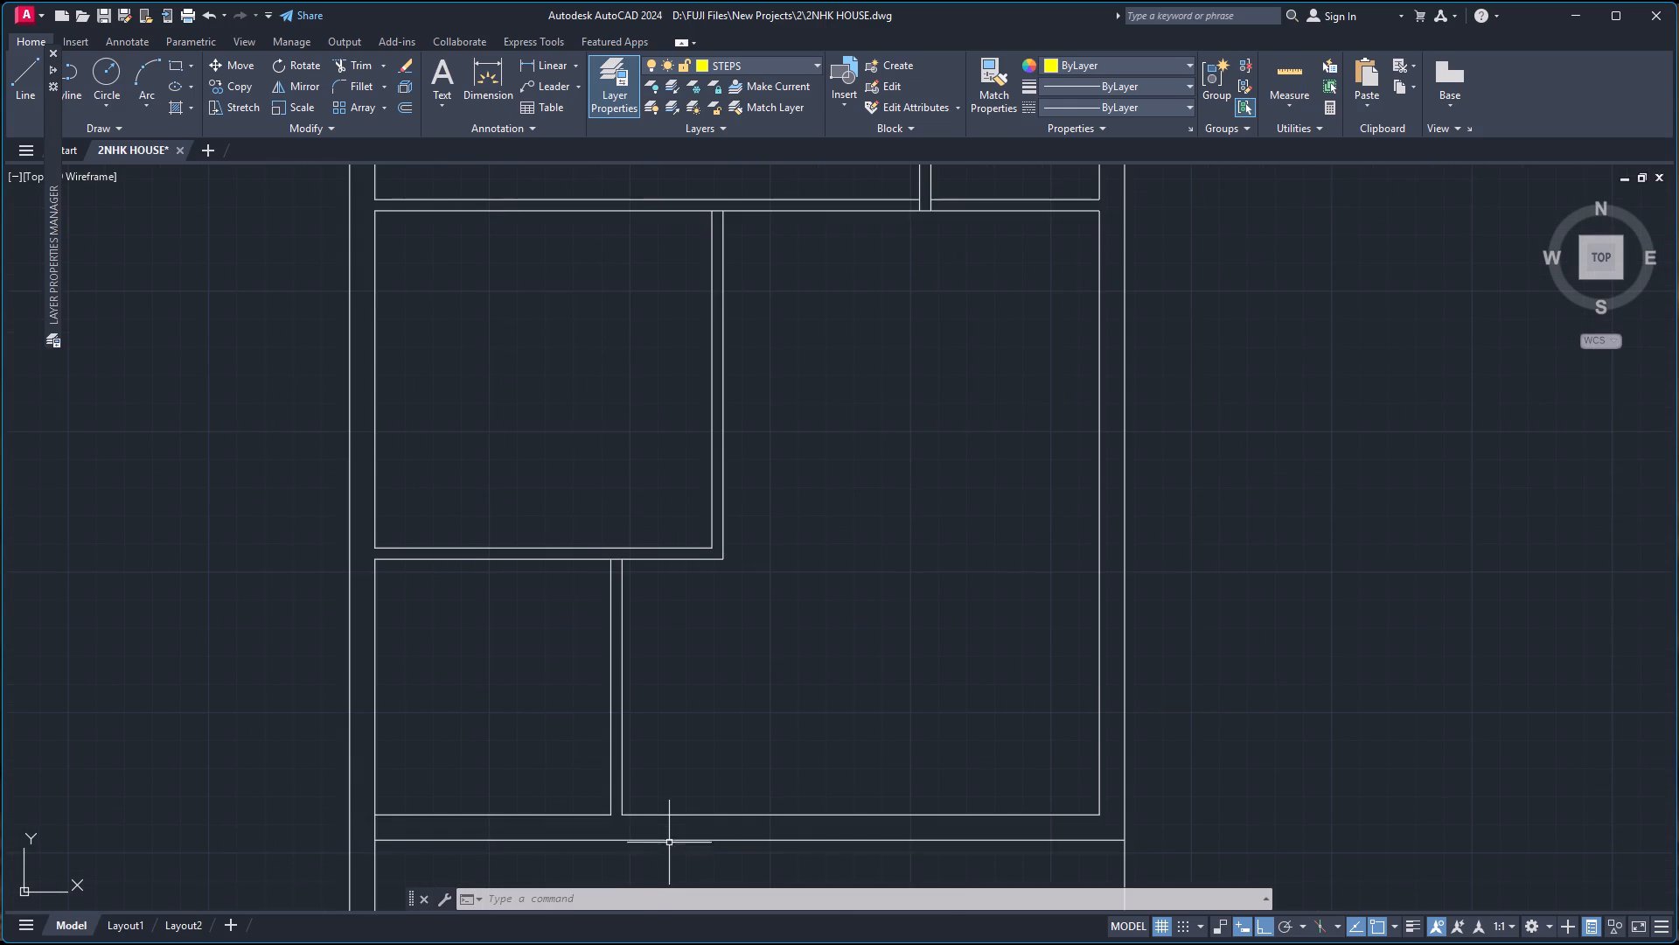
key(l)
key(Return)
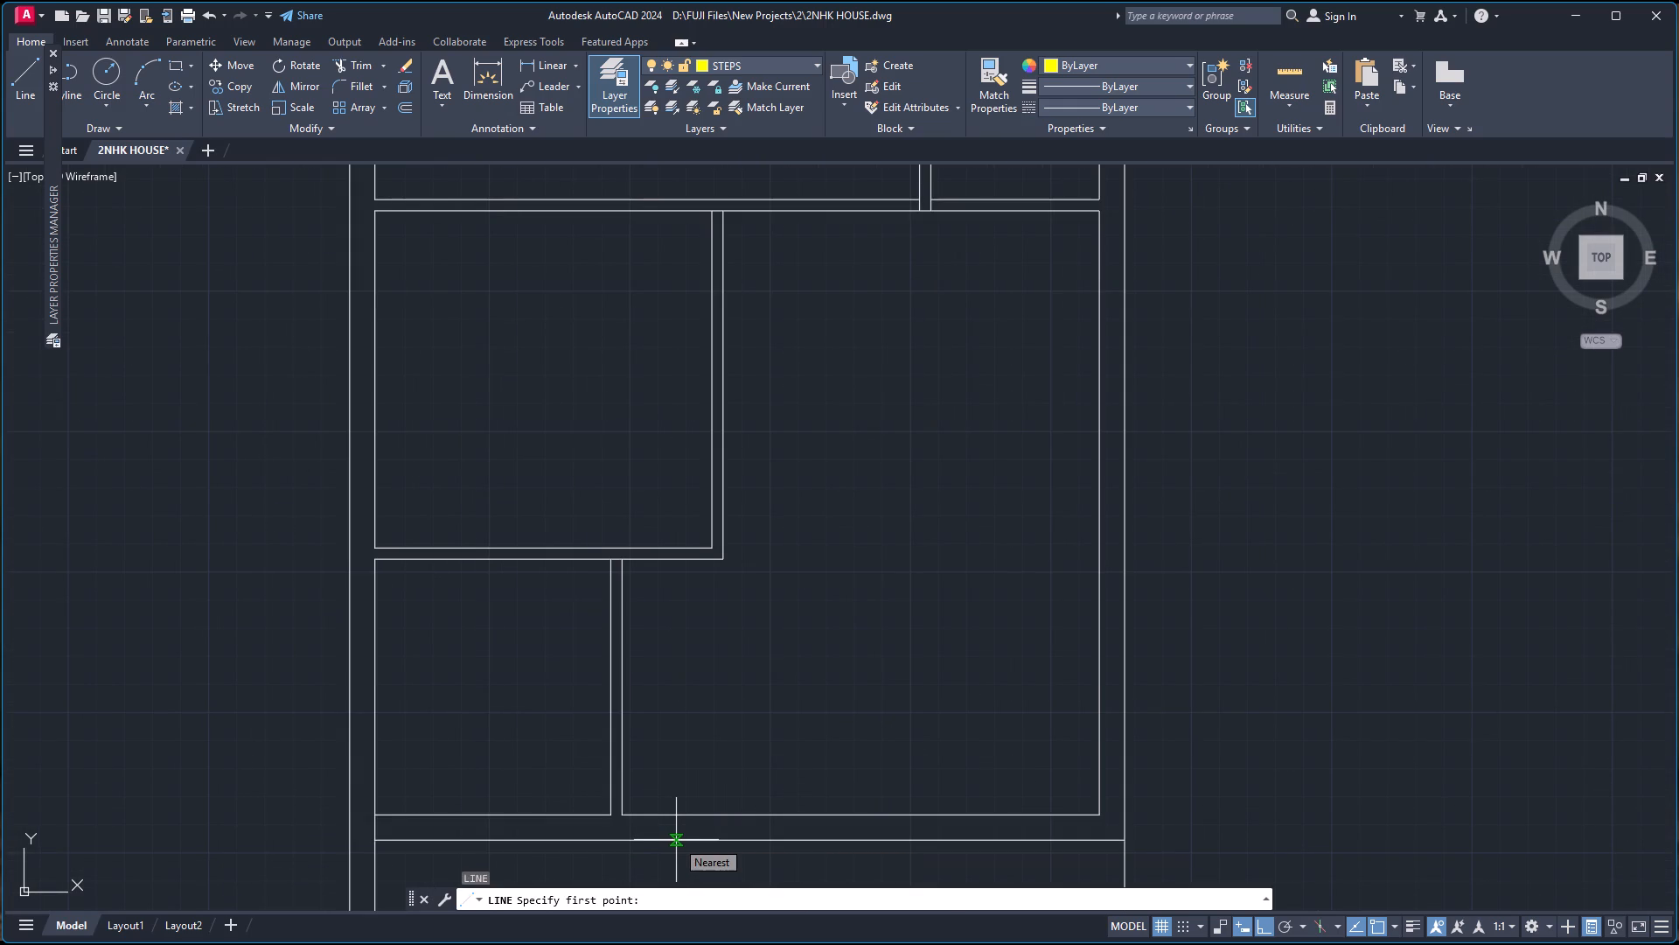
click(666, 842)
scroll(668, 851, down, 10)
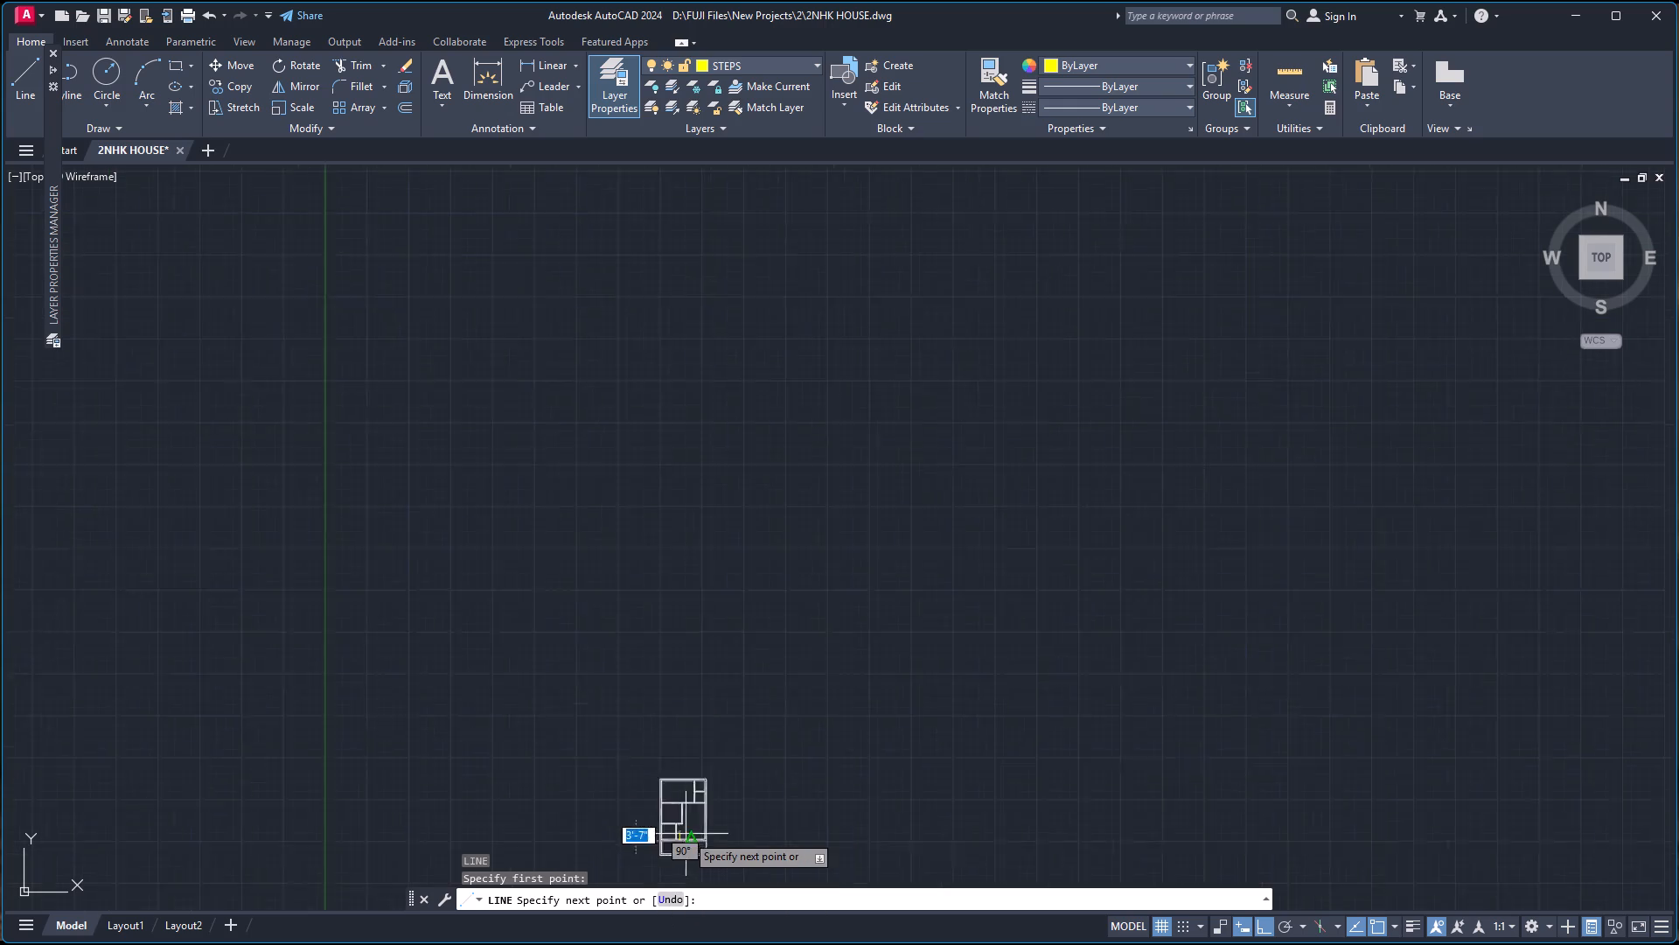
scroll(684, 847, up, 8)
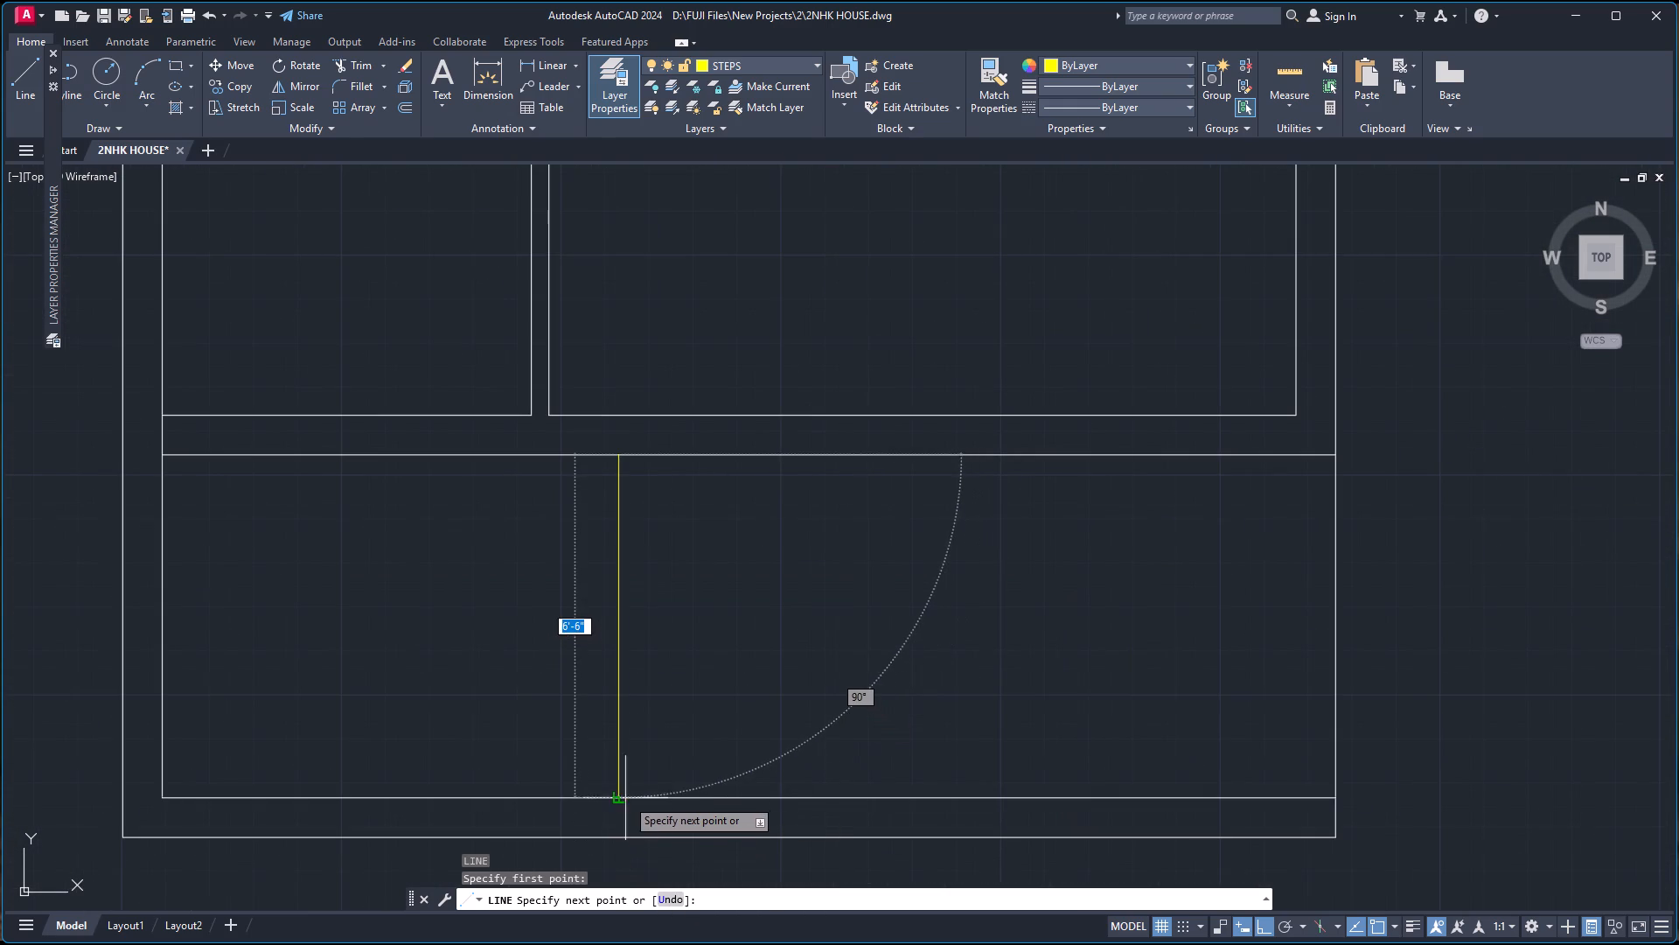
click(617, 796)
key(space)
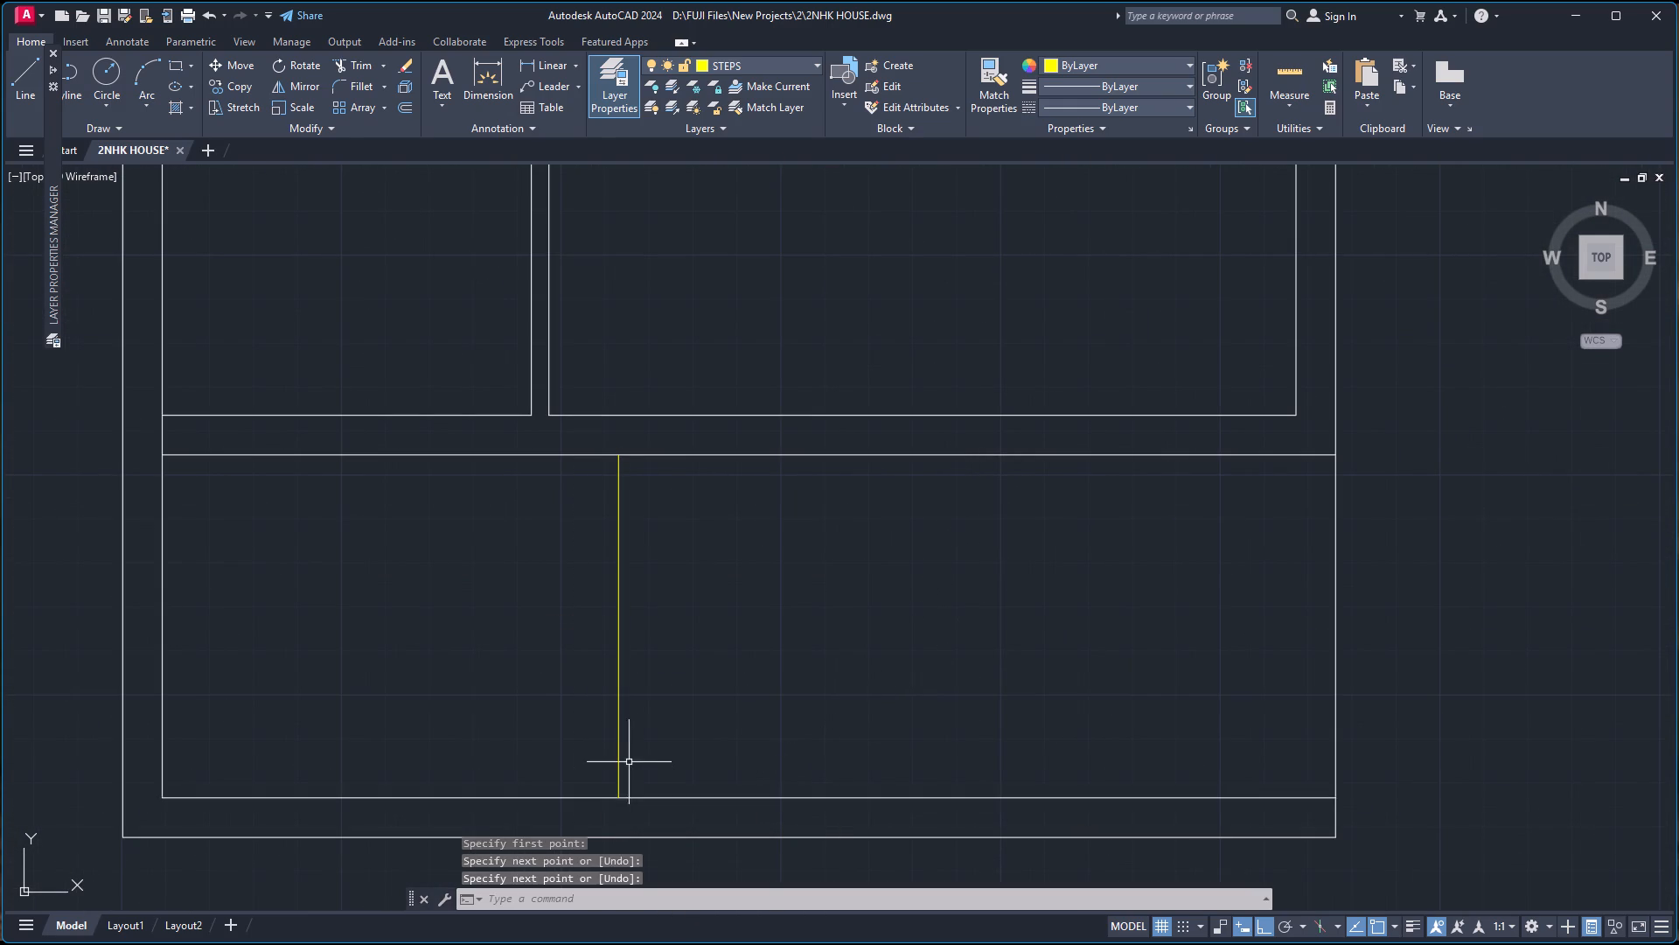
Copy the vertical step line leftward as an array of 8 items spaced 10" apart.
click(617, 732)
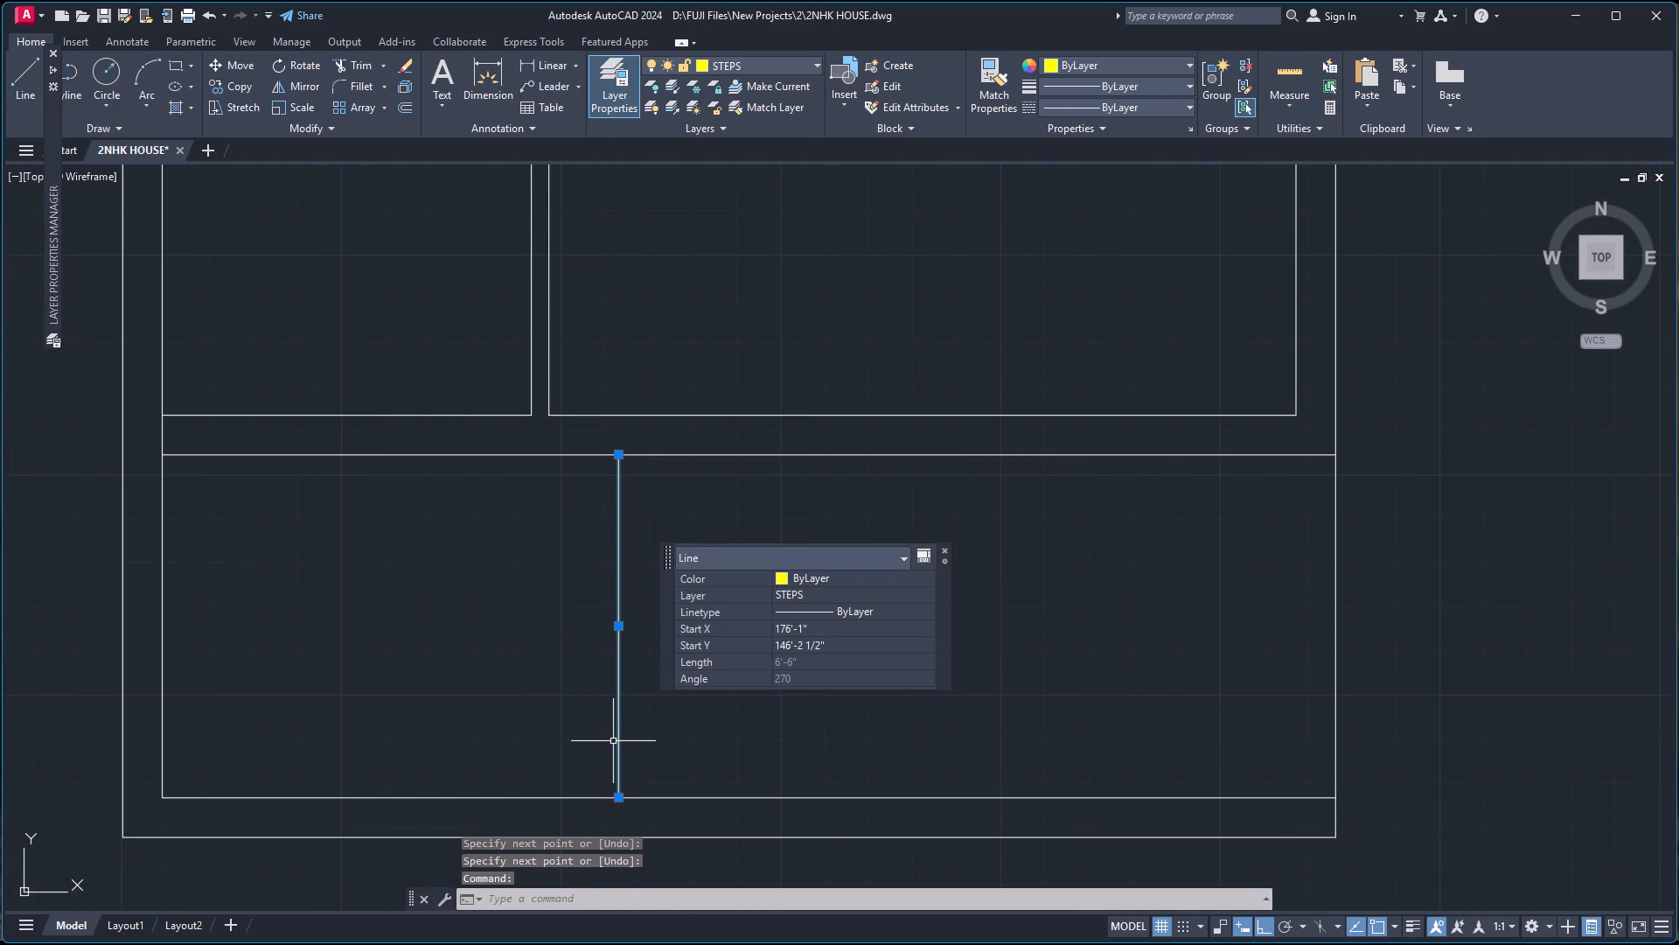
key(c)
key(o)
key(Return)
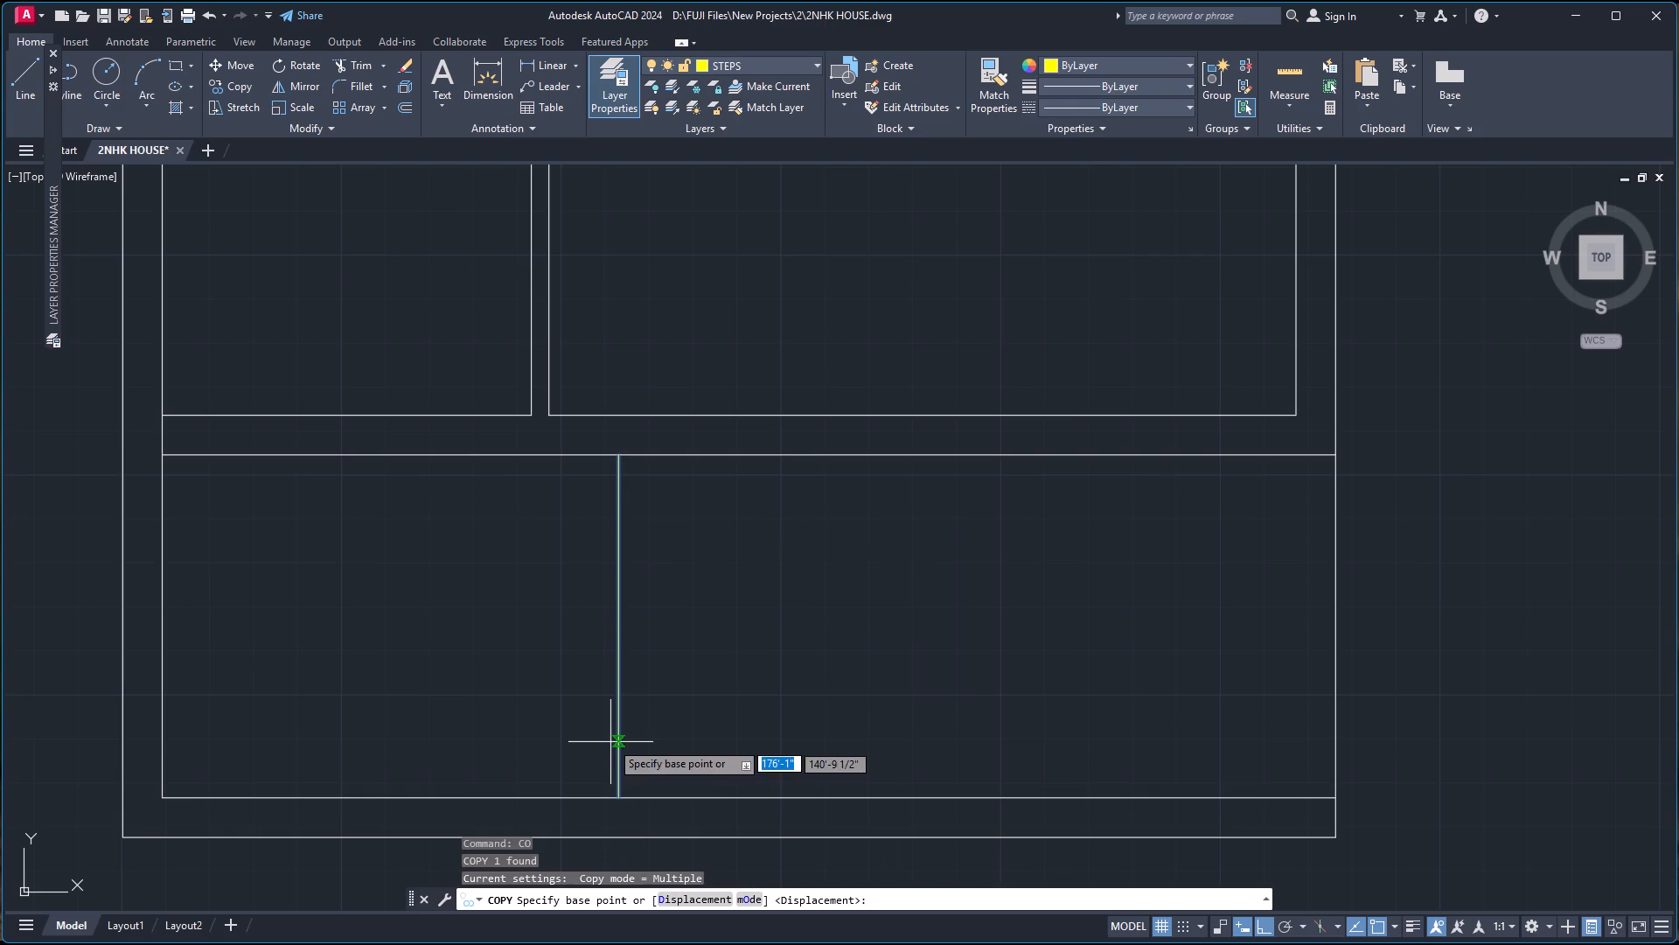
click(618, 626)
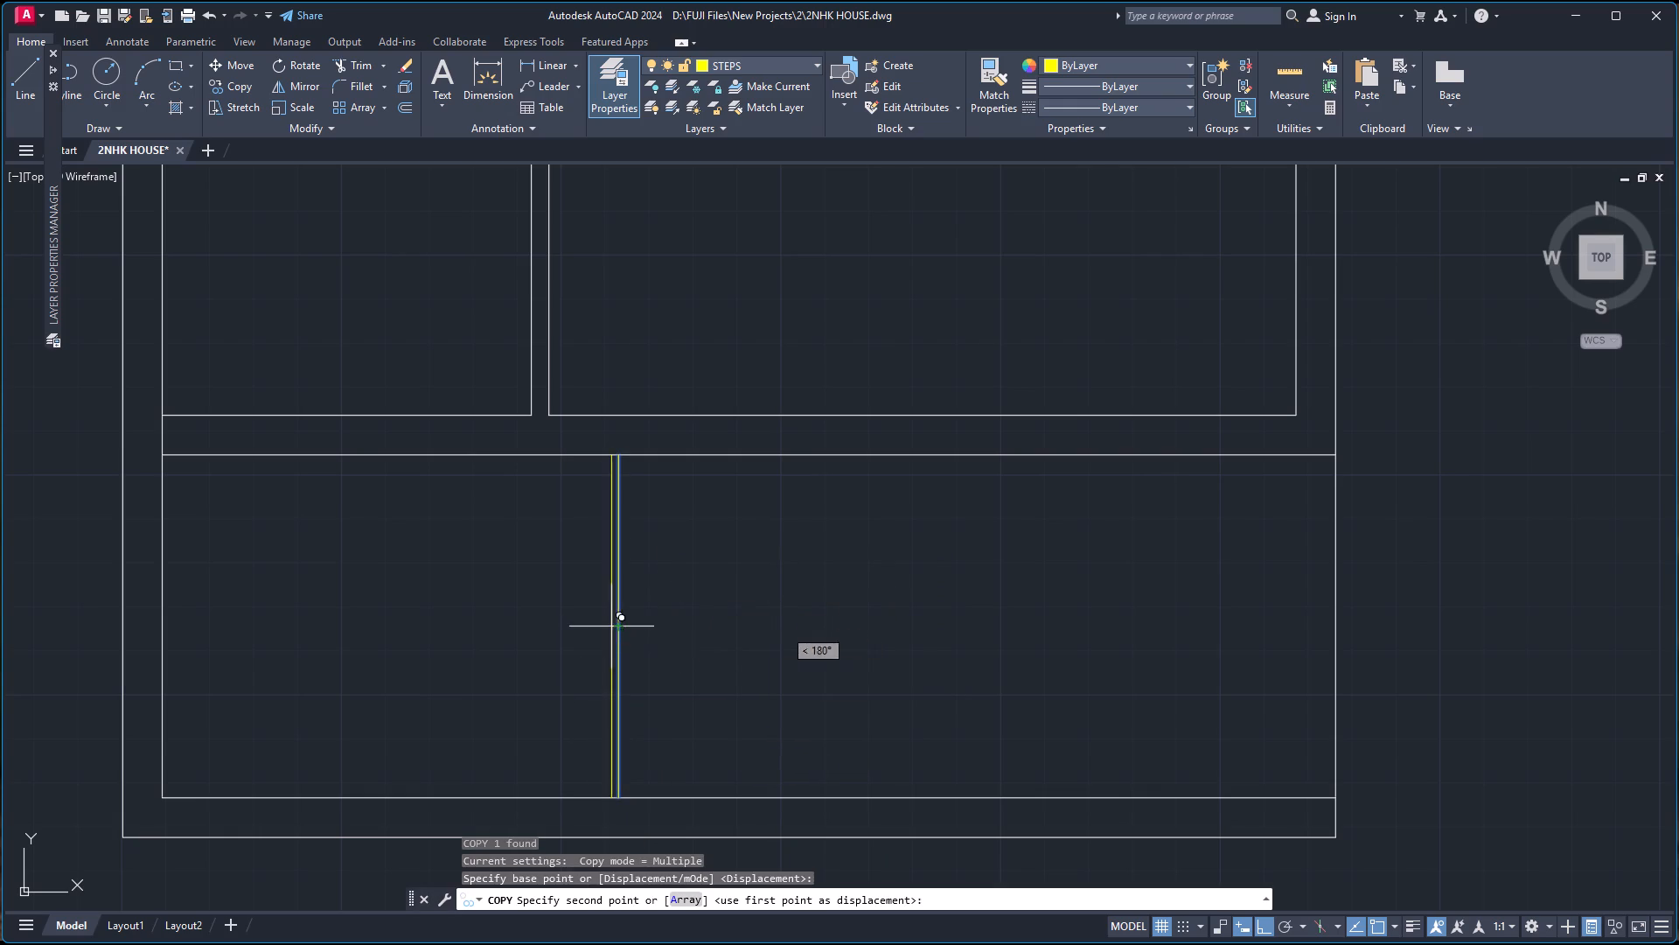
key(a)
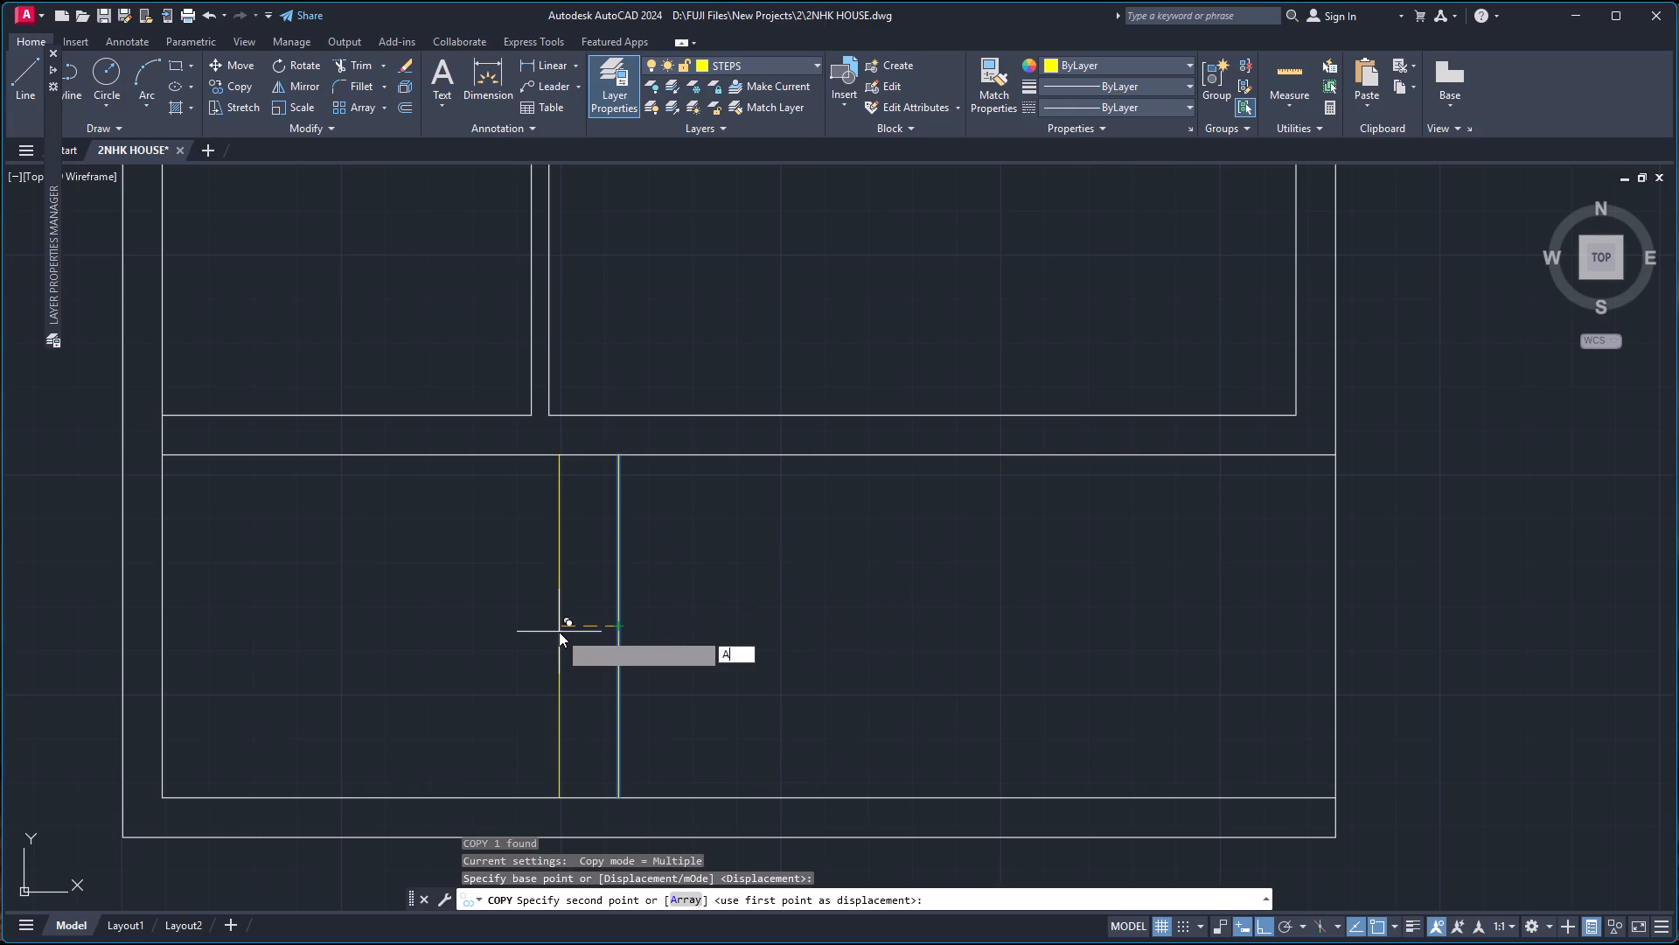
key(Return)
key(8)
key(Return)
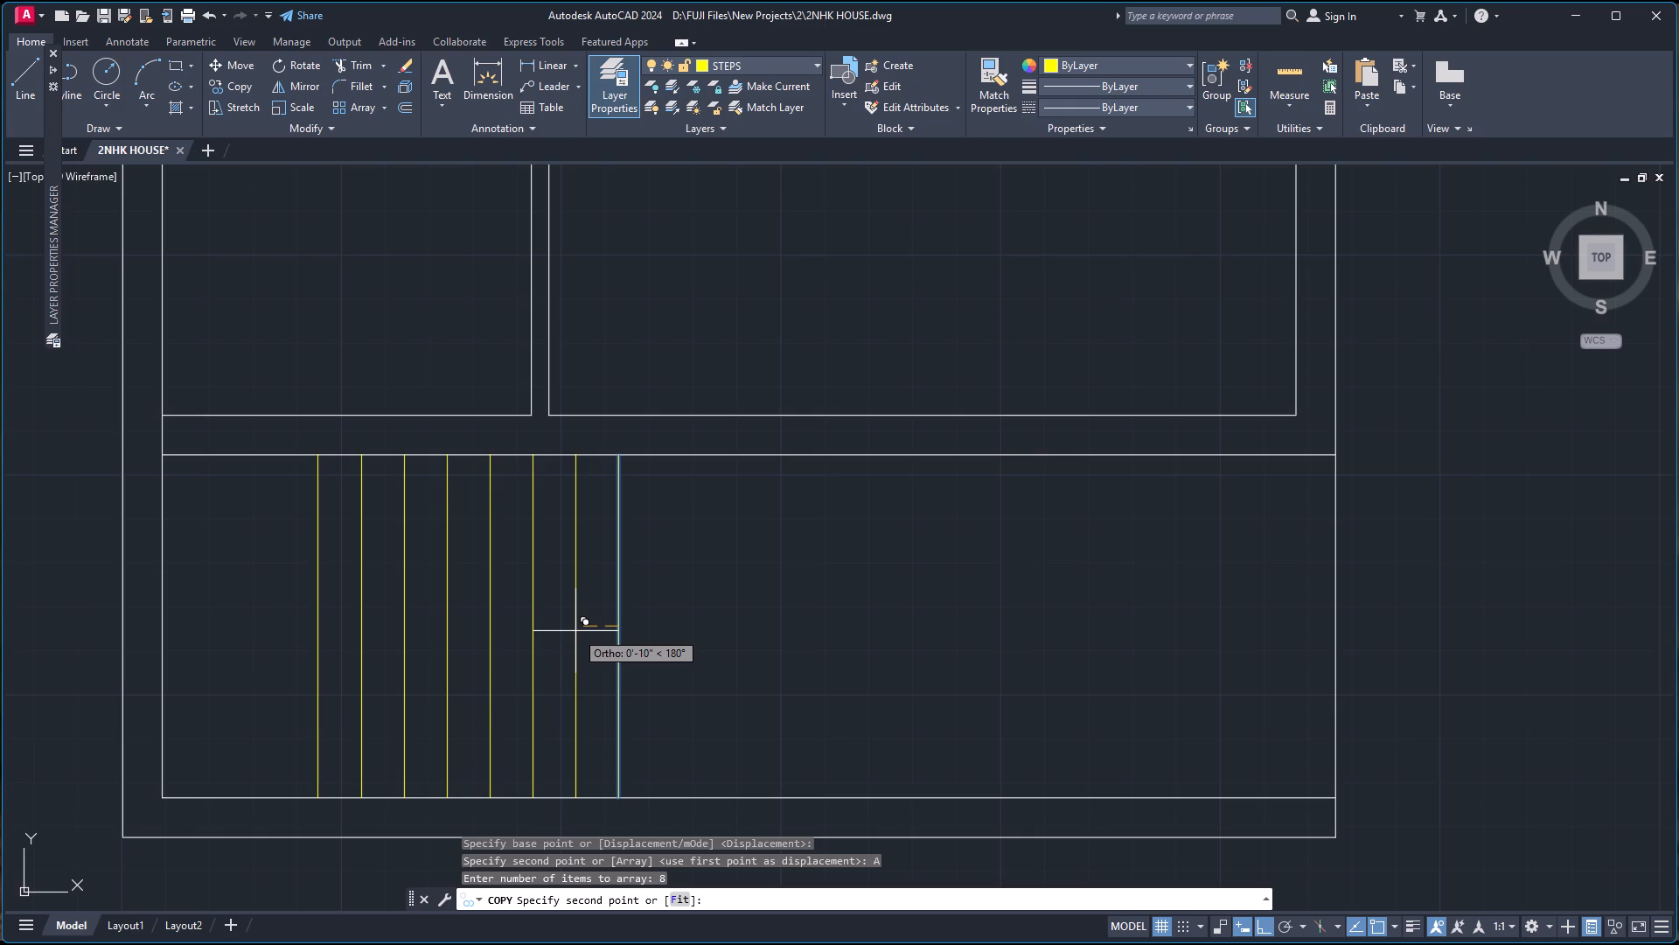
text(10)
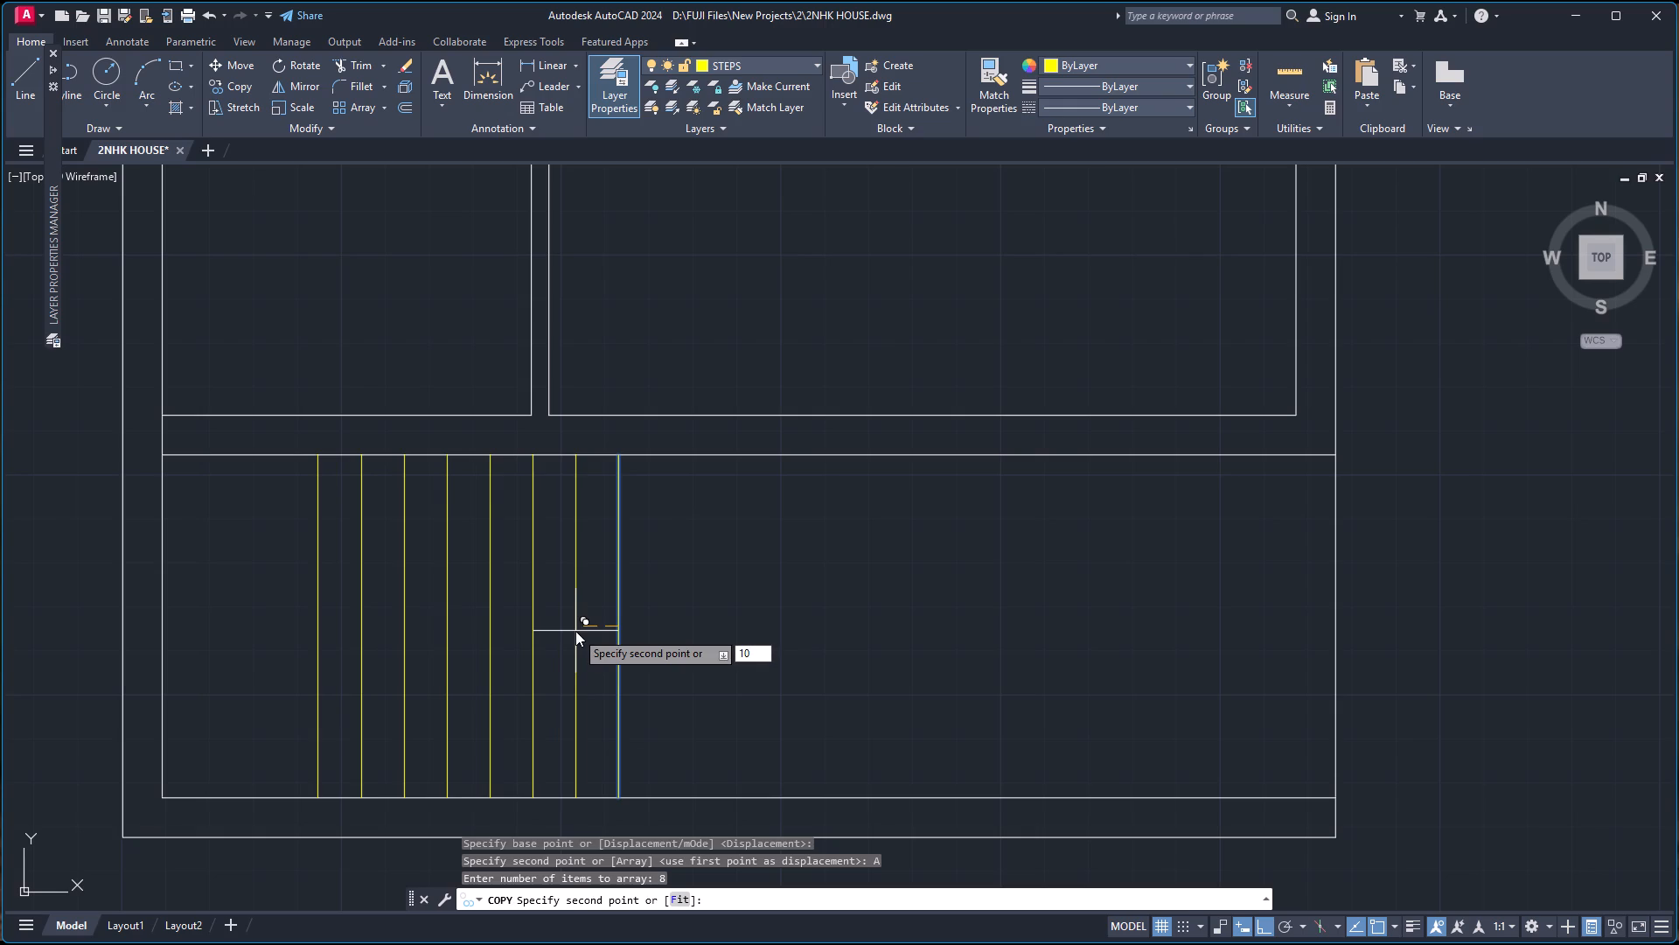
key(Return)
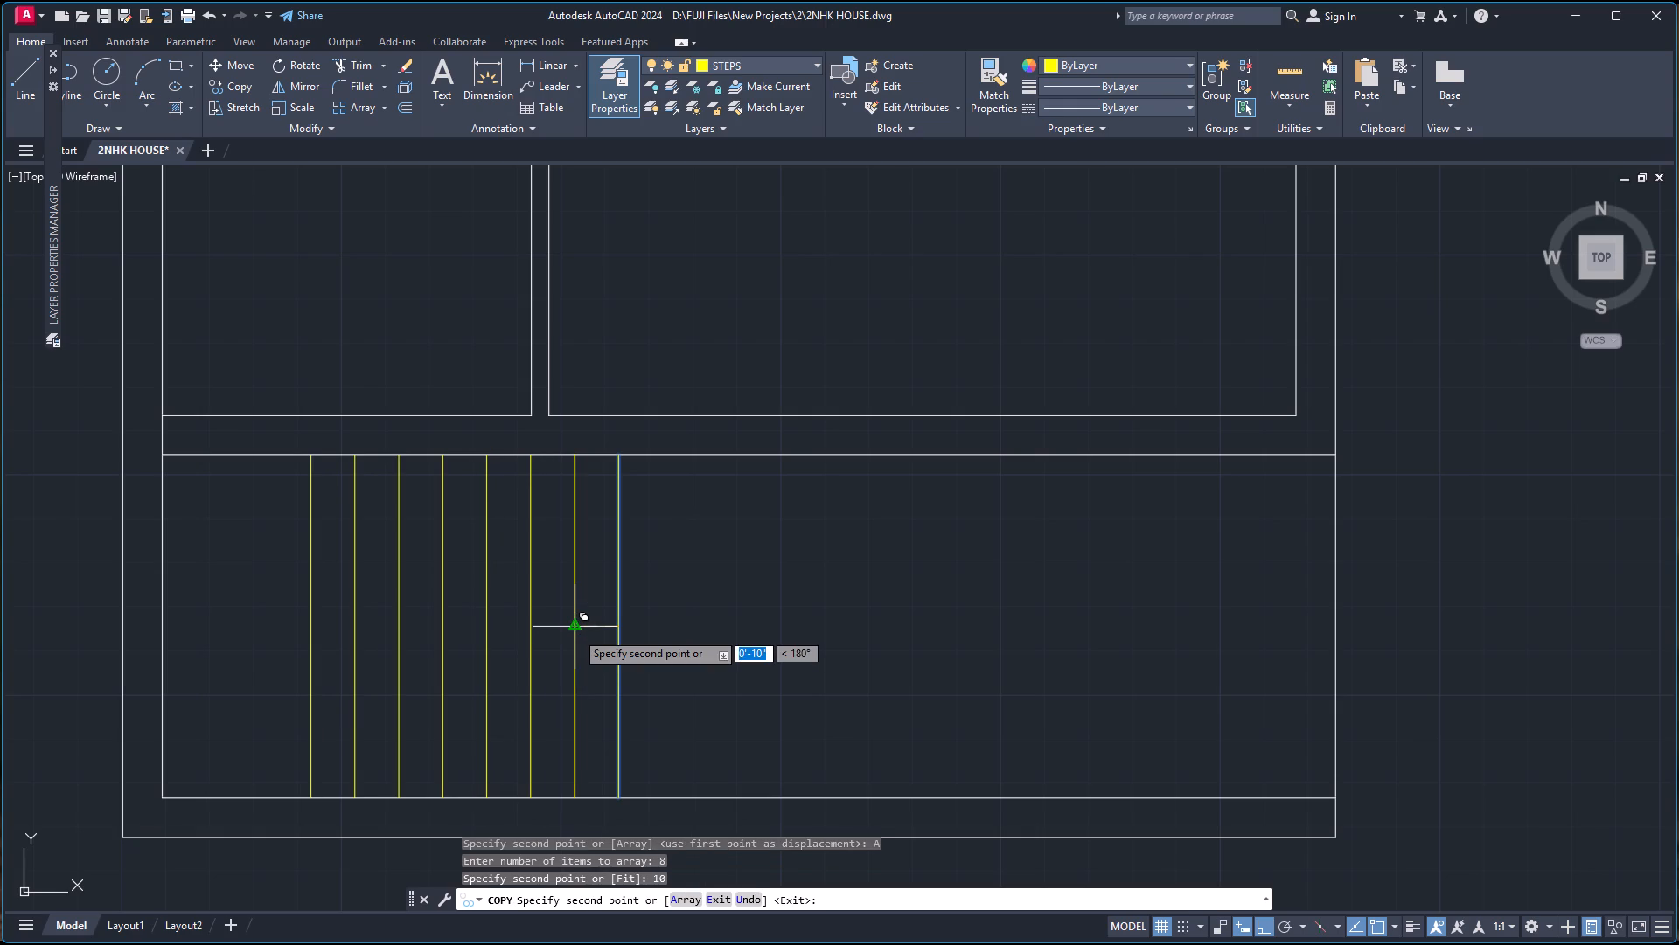
key(Escape)
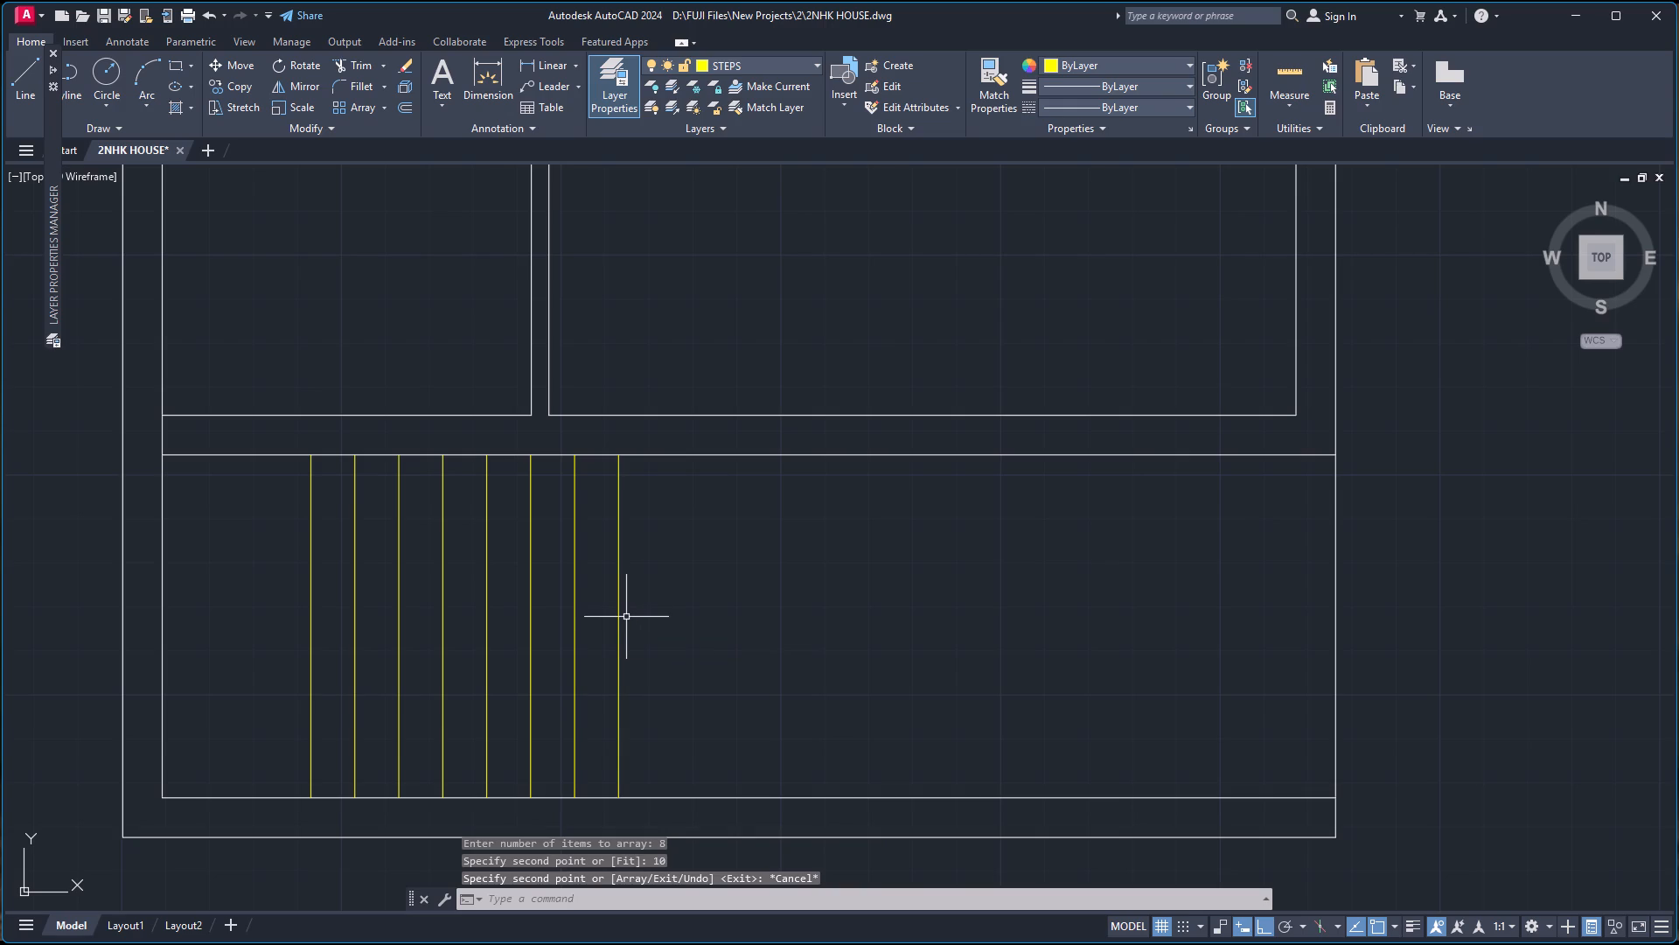
Draw a horizontal line about 5'-10" long from the rightmost step line's midpoint to the leftmost step line's midpoint.
key(l)
key(Return)
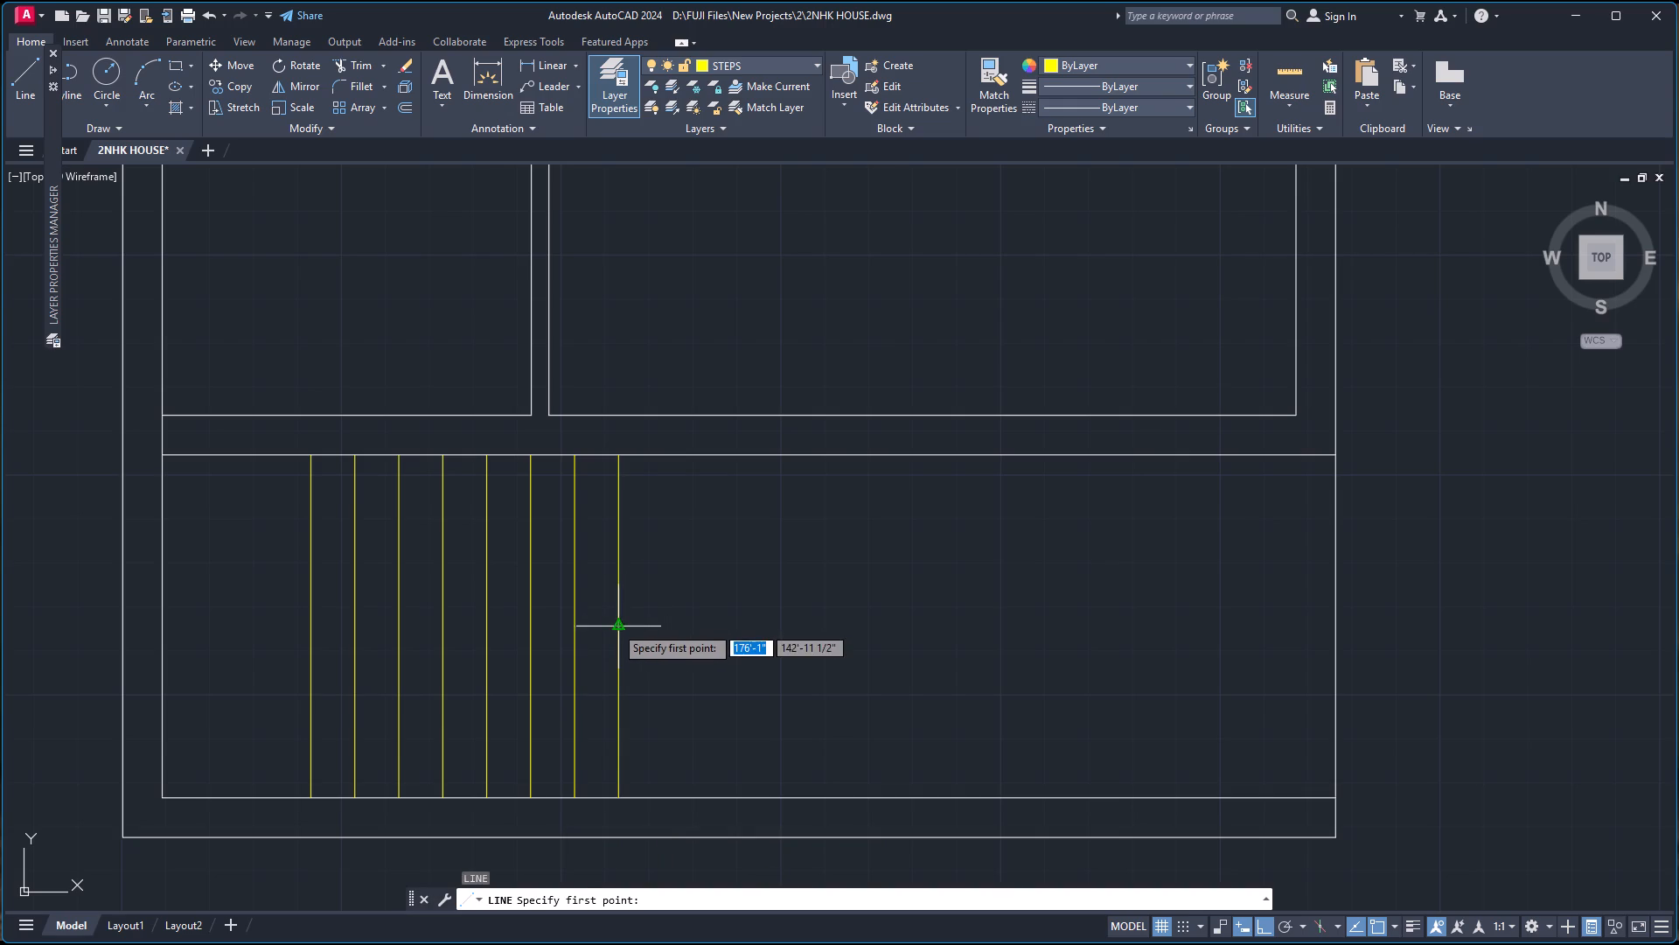
click(613, 626)
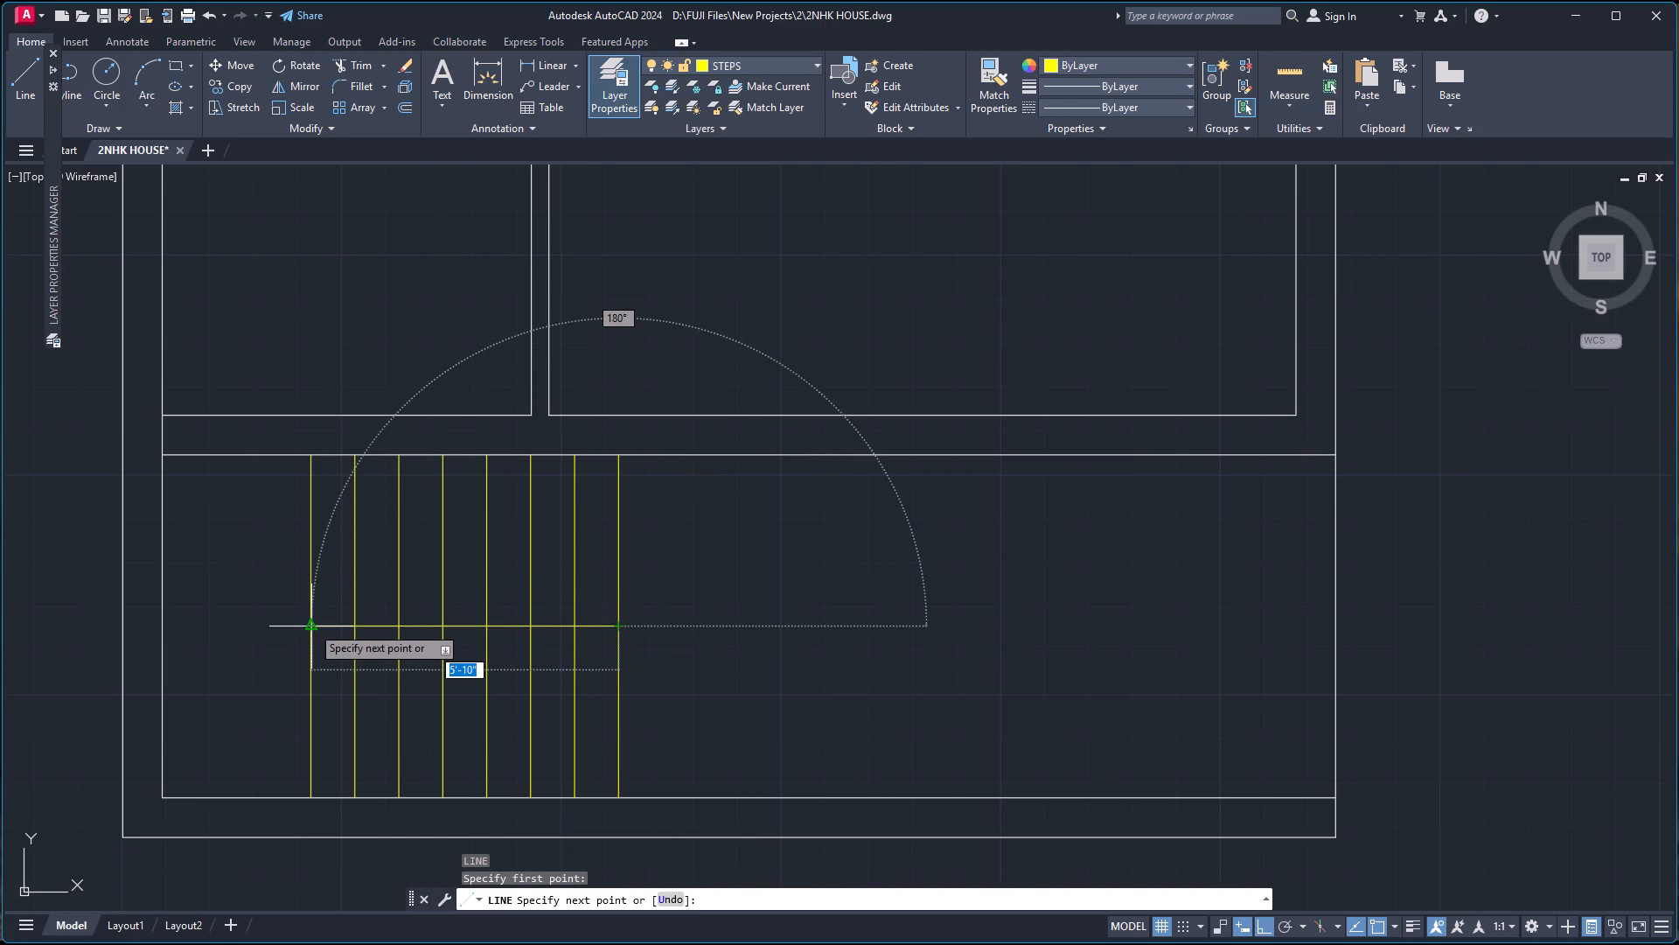
click(311, 626)
key(space)
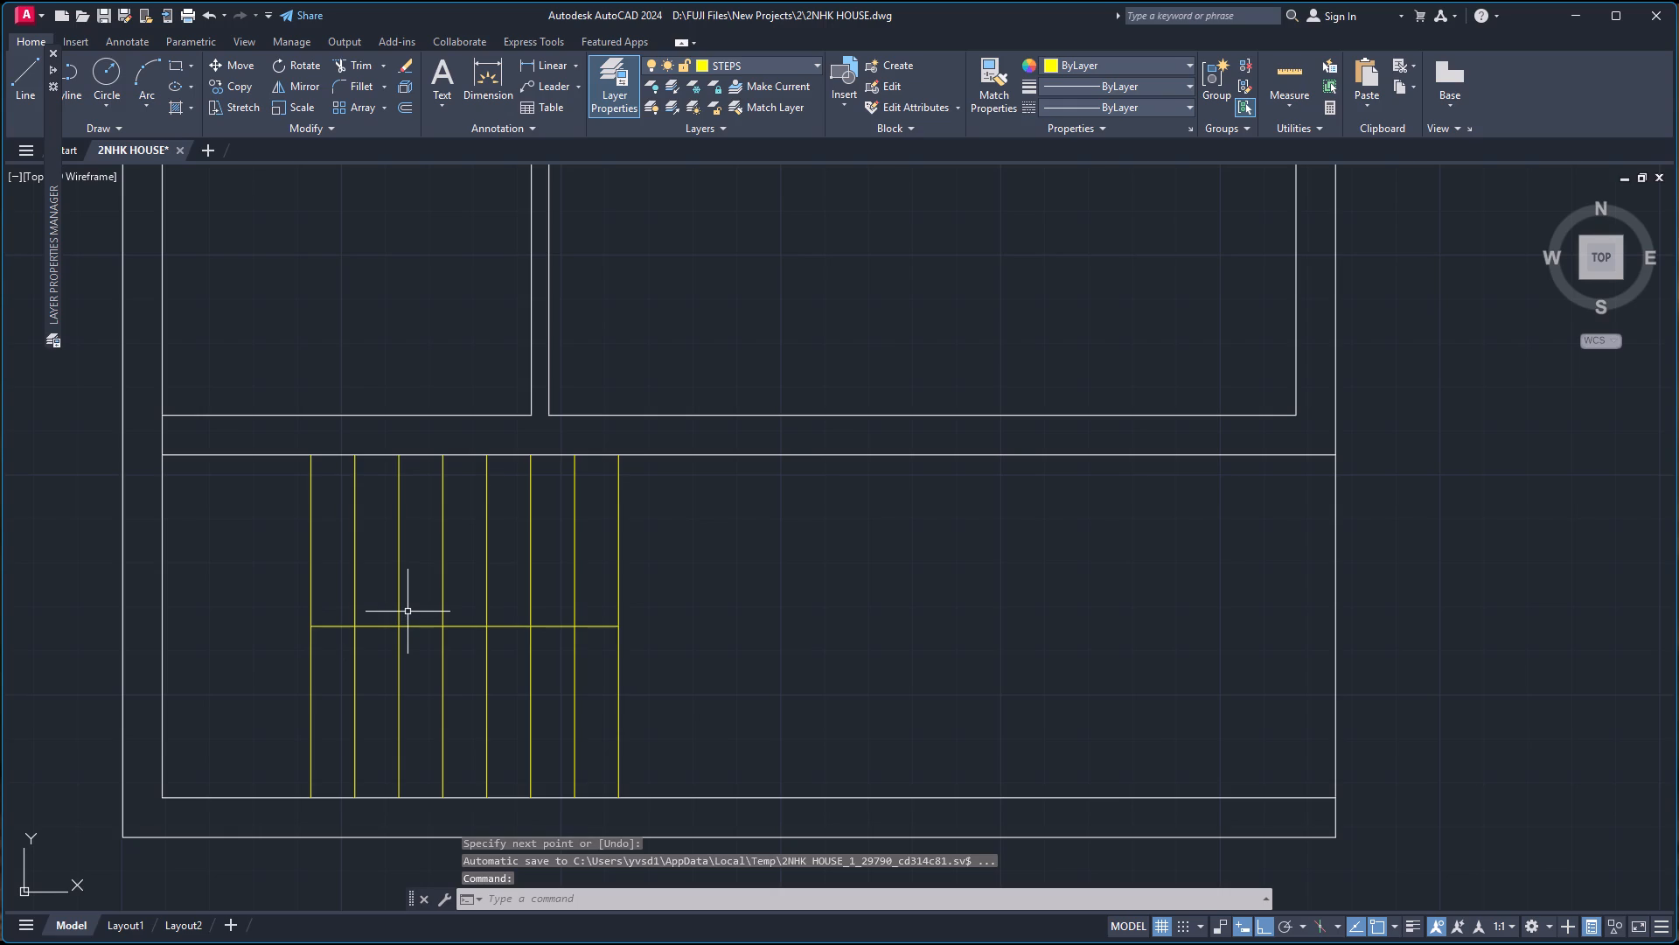
Offset the horizontal line through the steps 2" upward and 2" downward.
key(o)
key(Return)
key(Return)
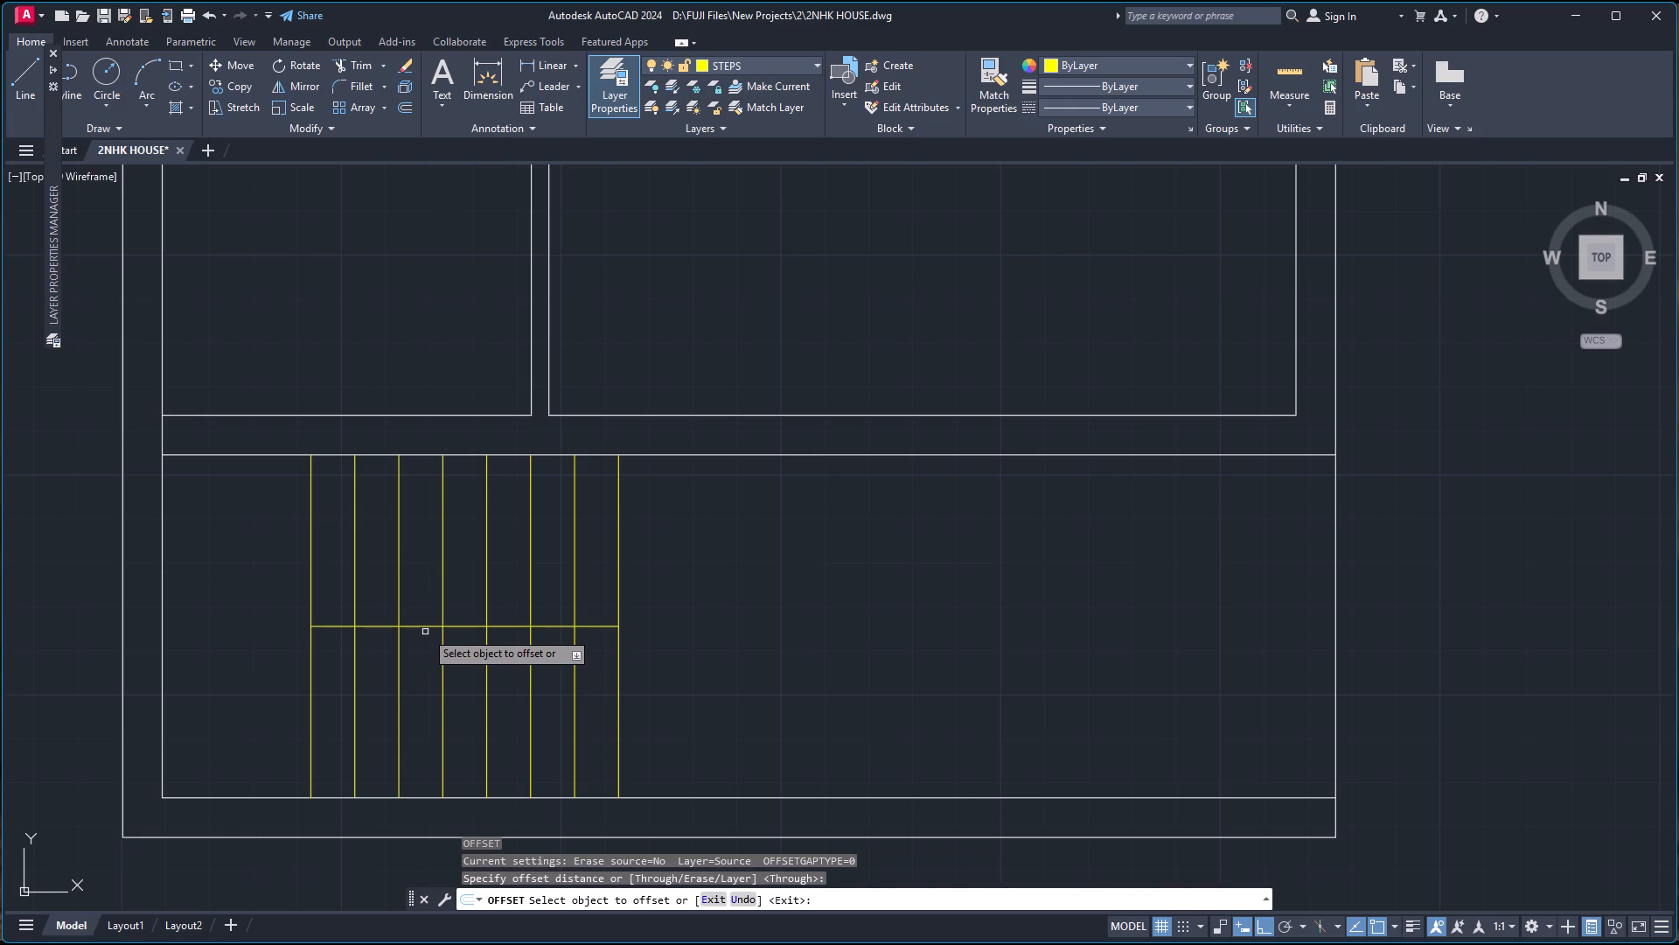
click(427, 626)
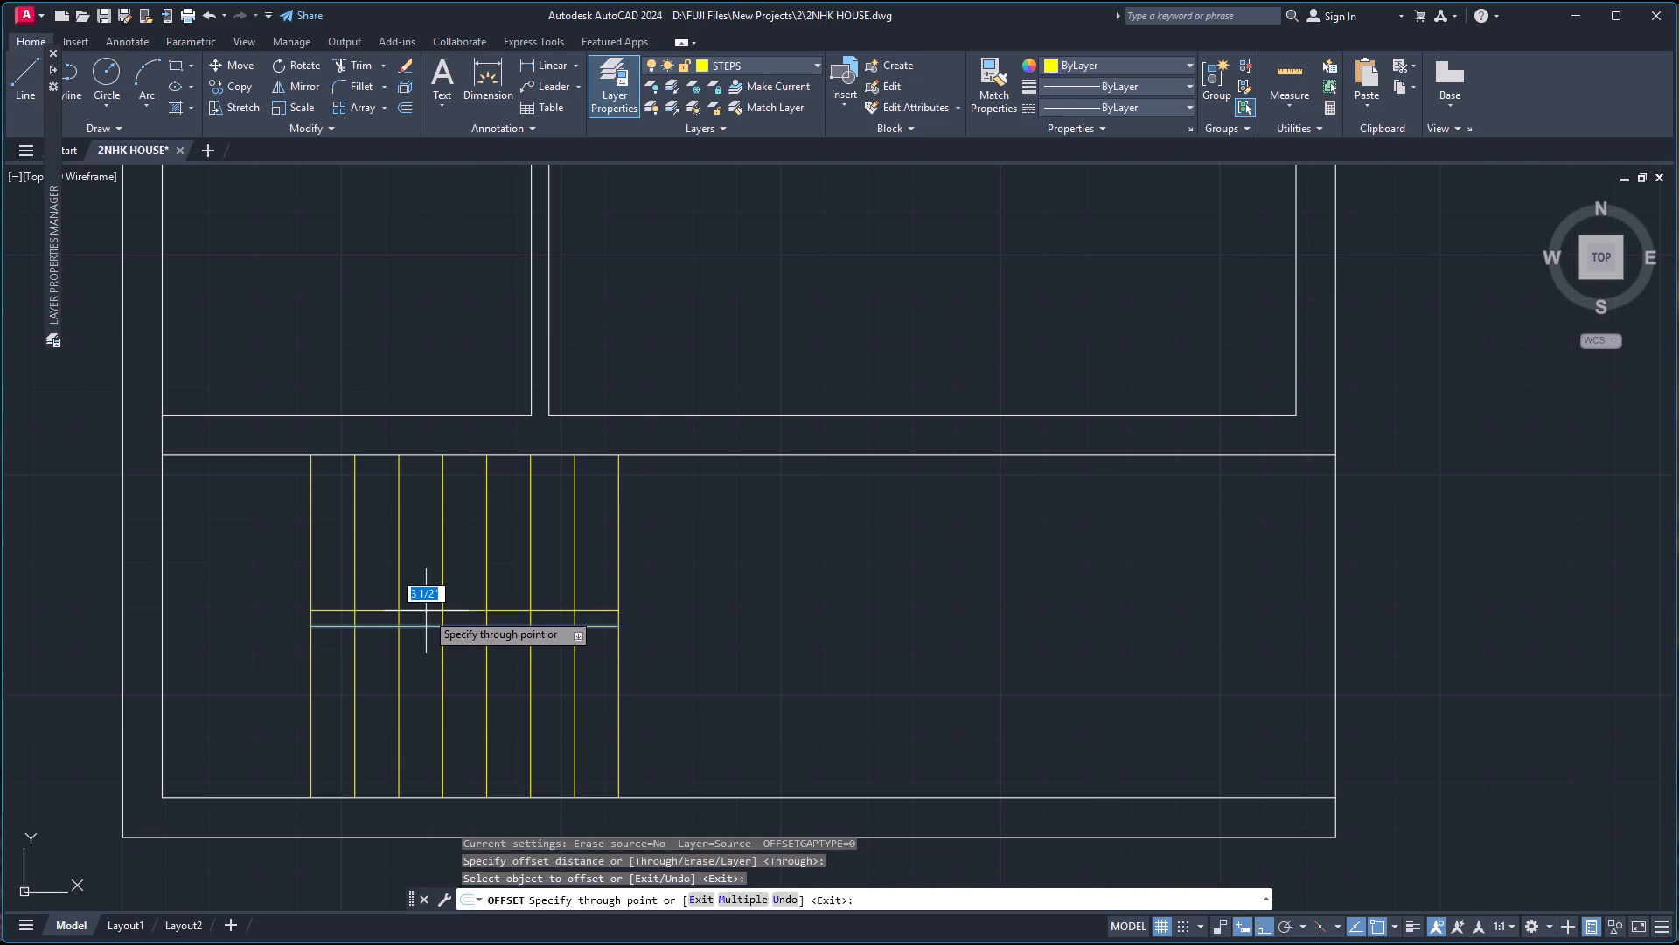
key(2)
key(Return)
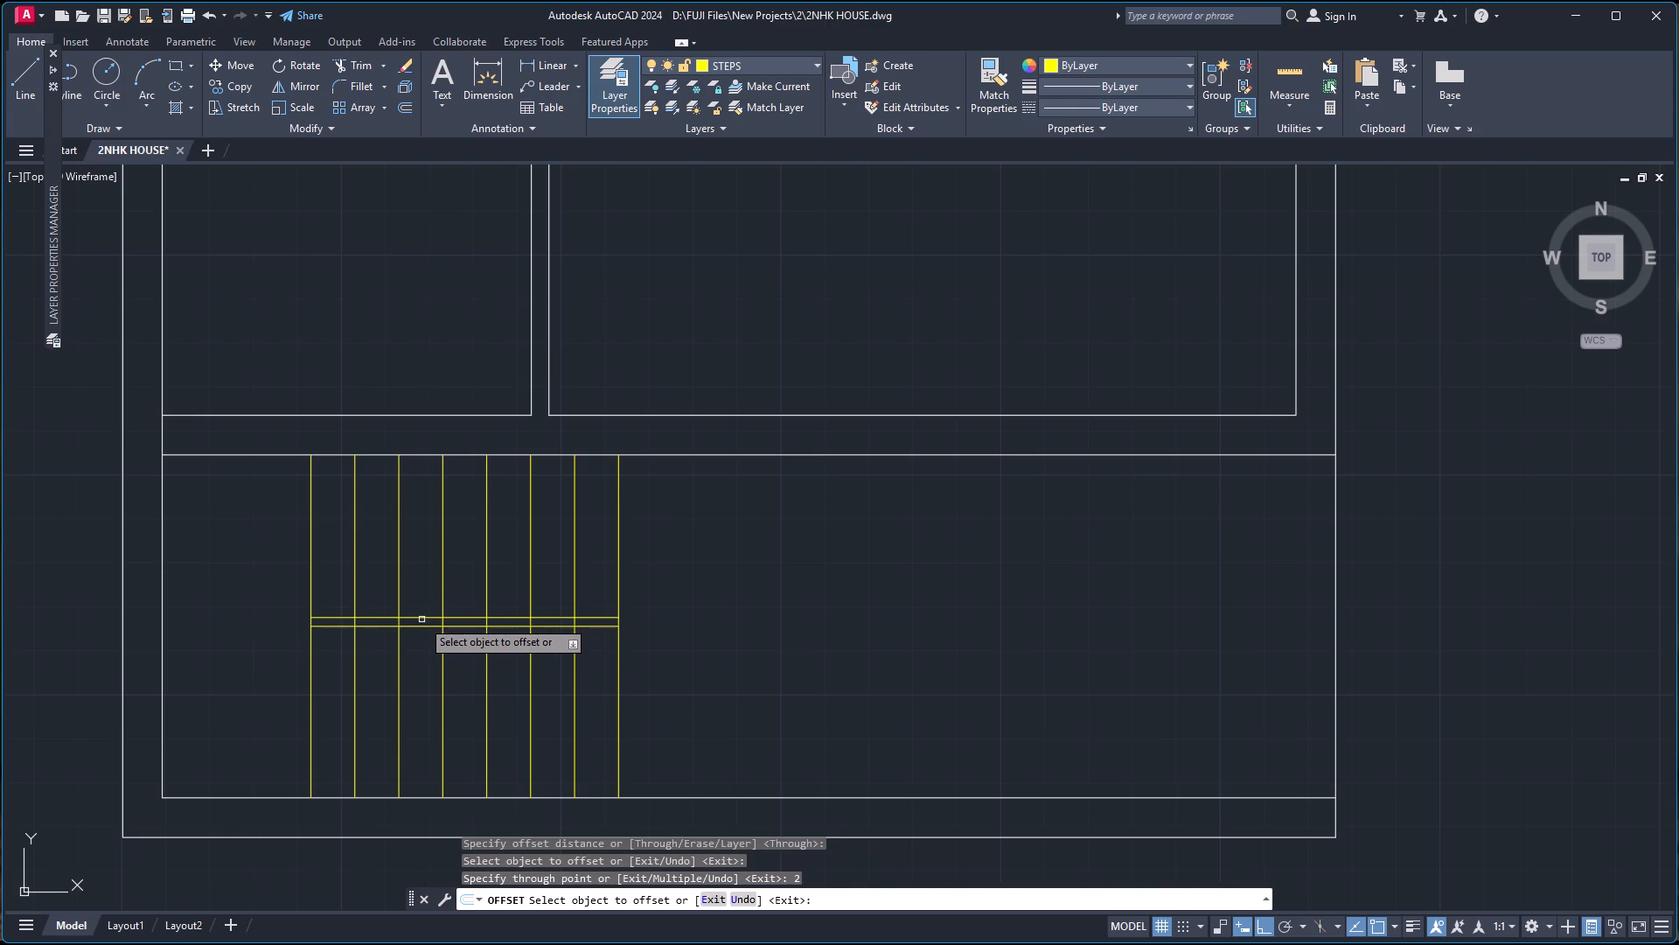
click(420, 626)
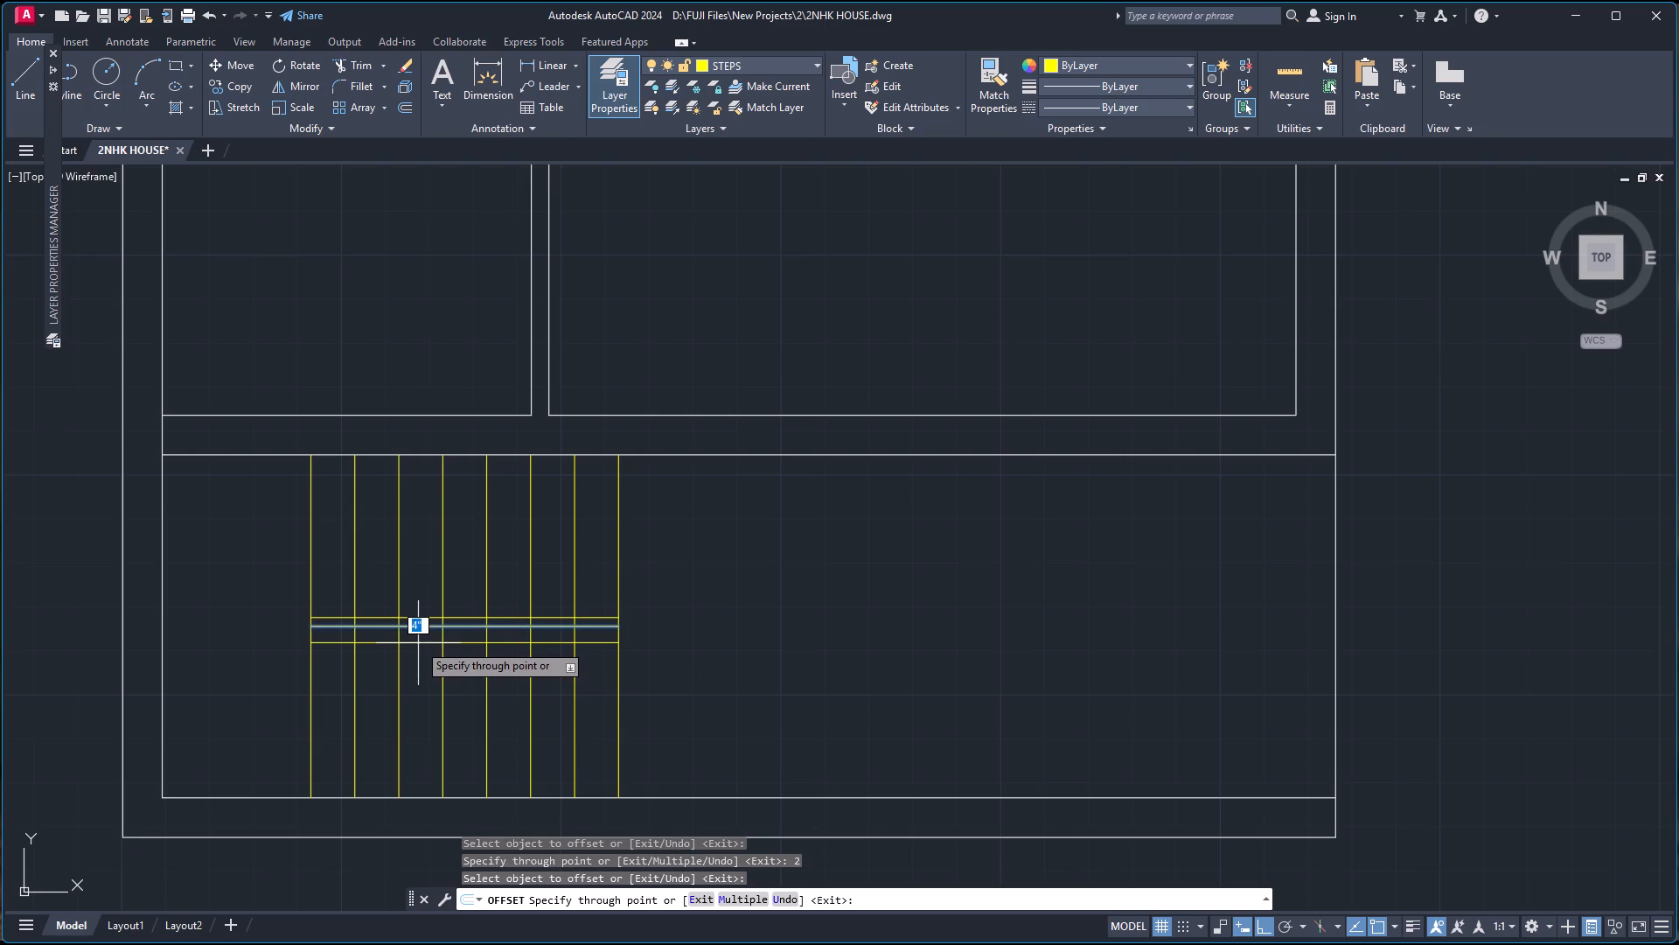
key(2)
key(Return)
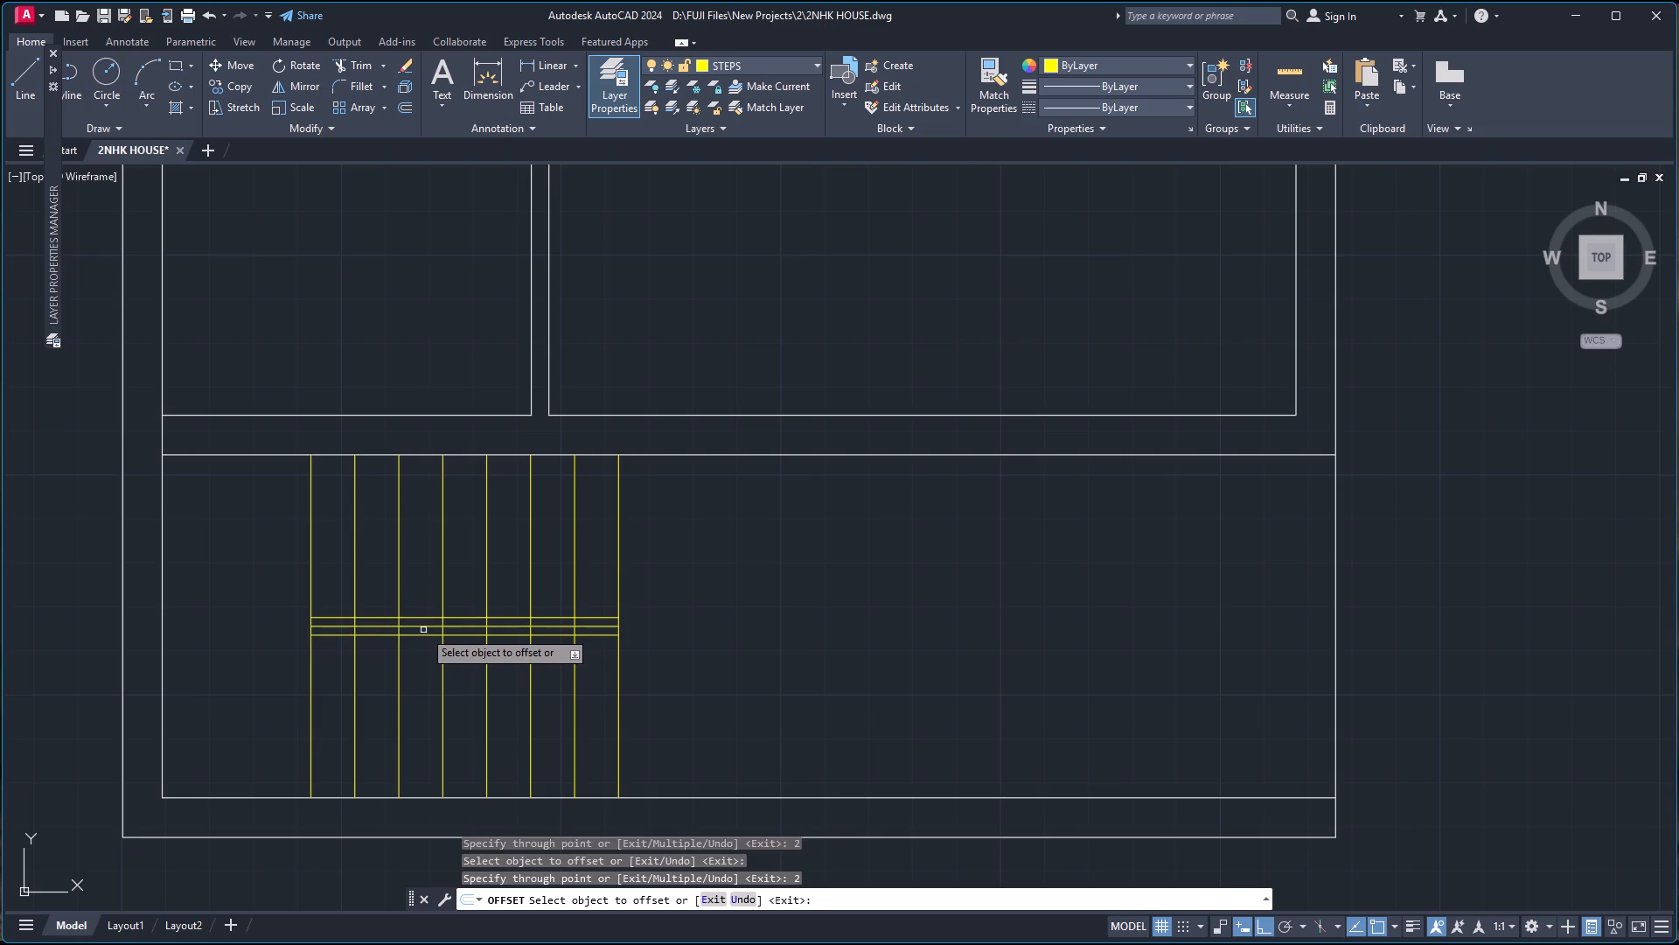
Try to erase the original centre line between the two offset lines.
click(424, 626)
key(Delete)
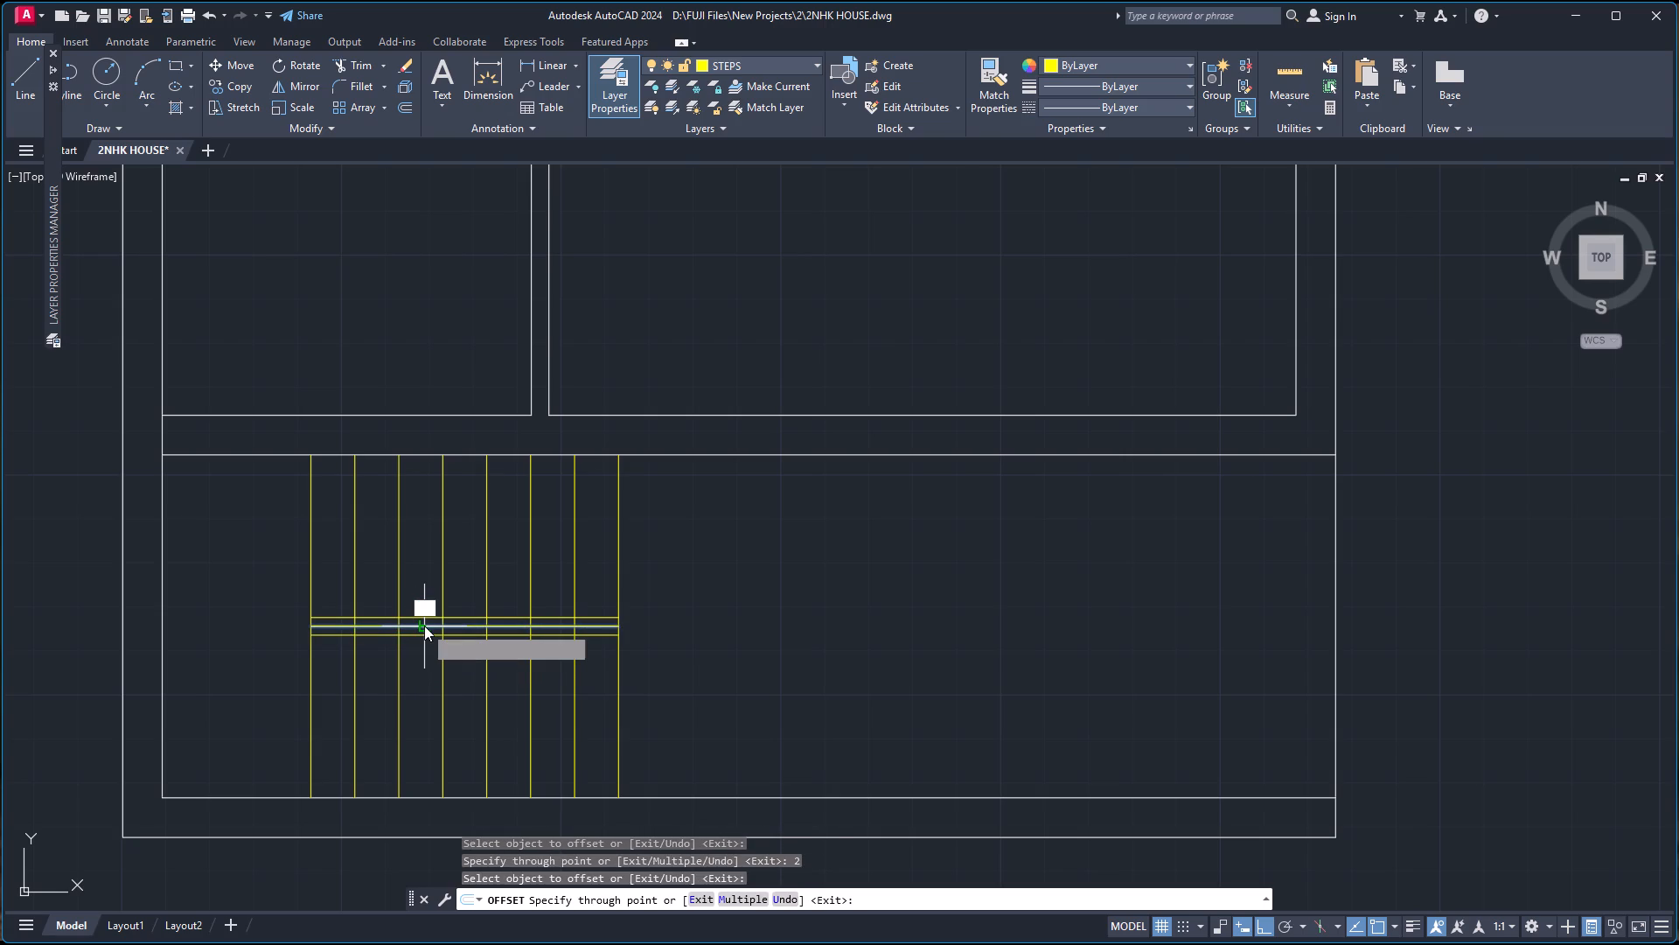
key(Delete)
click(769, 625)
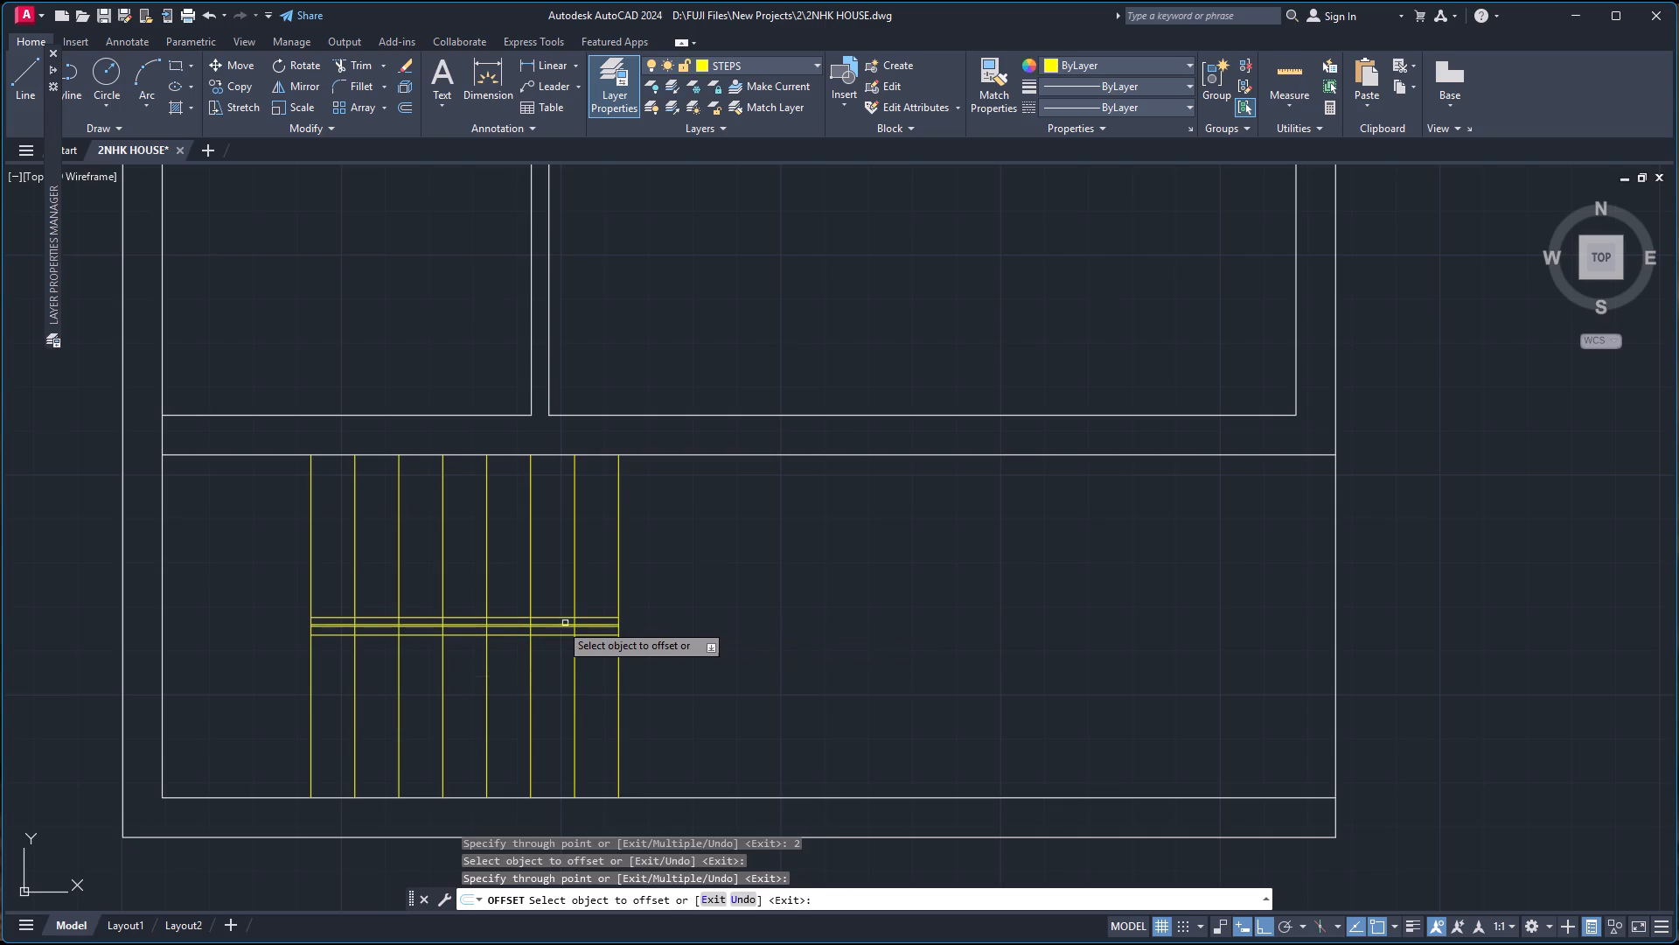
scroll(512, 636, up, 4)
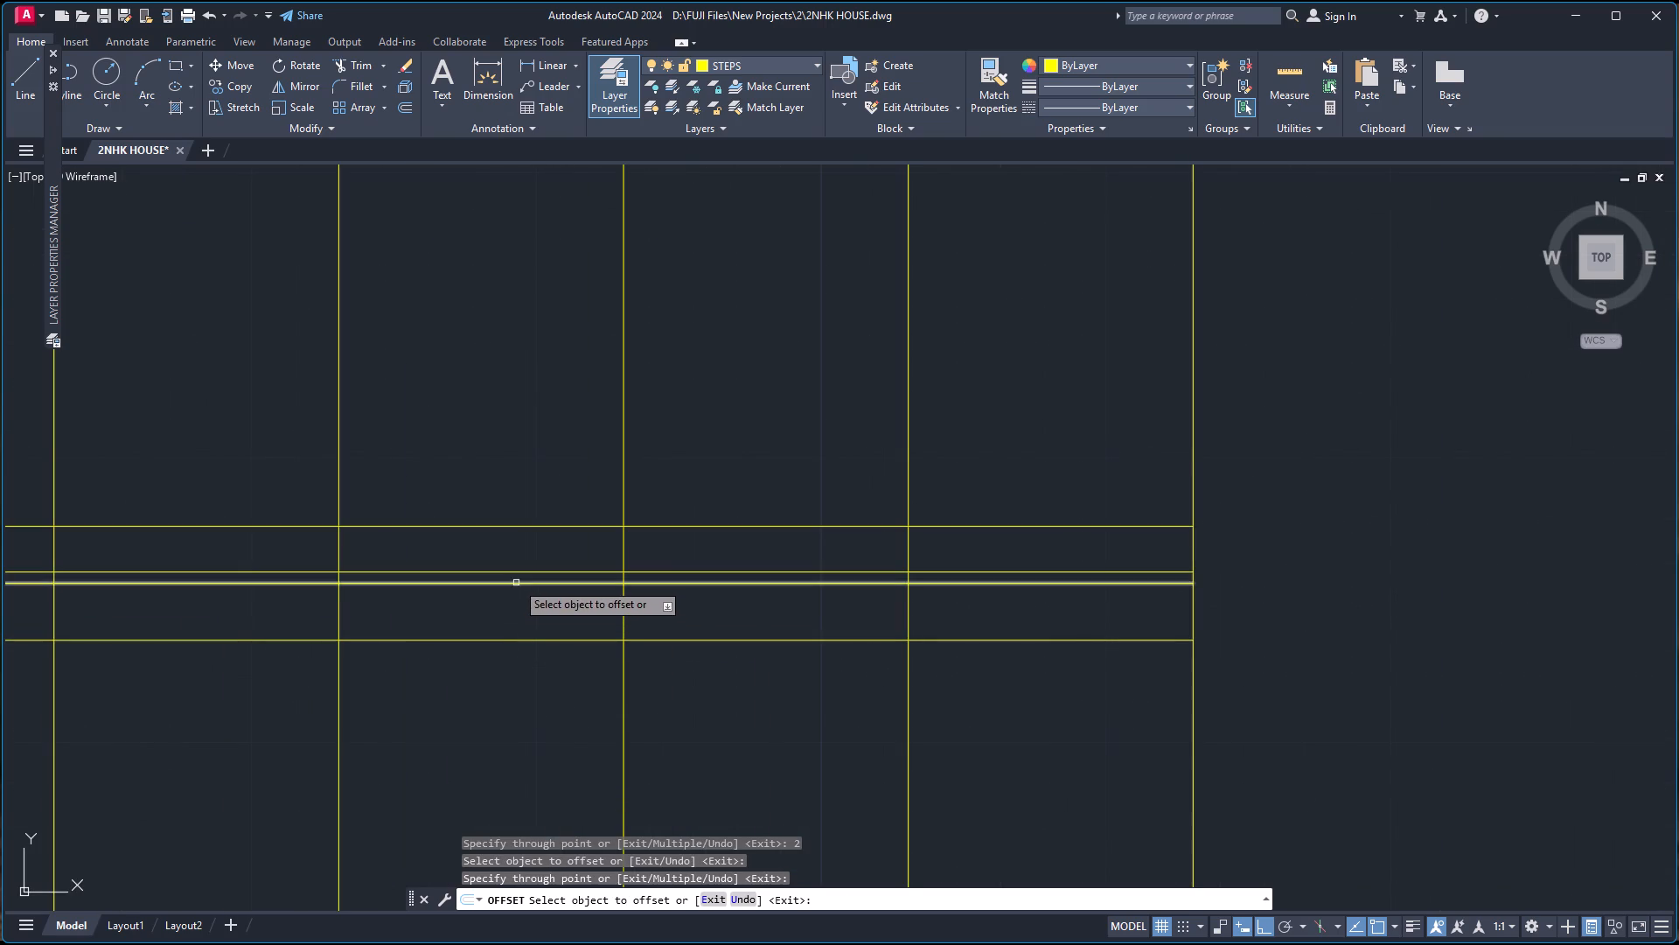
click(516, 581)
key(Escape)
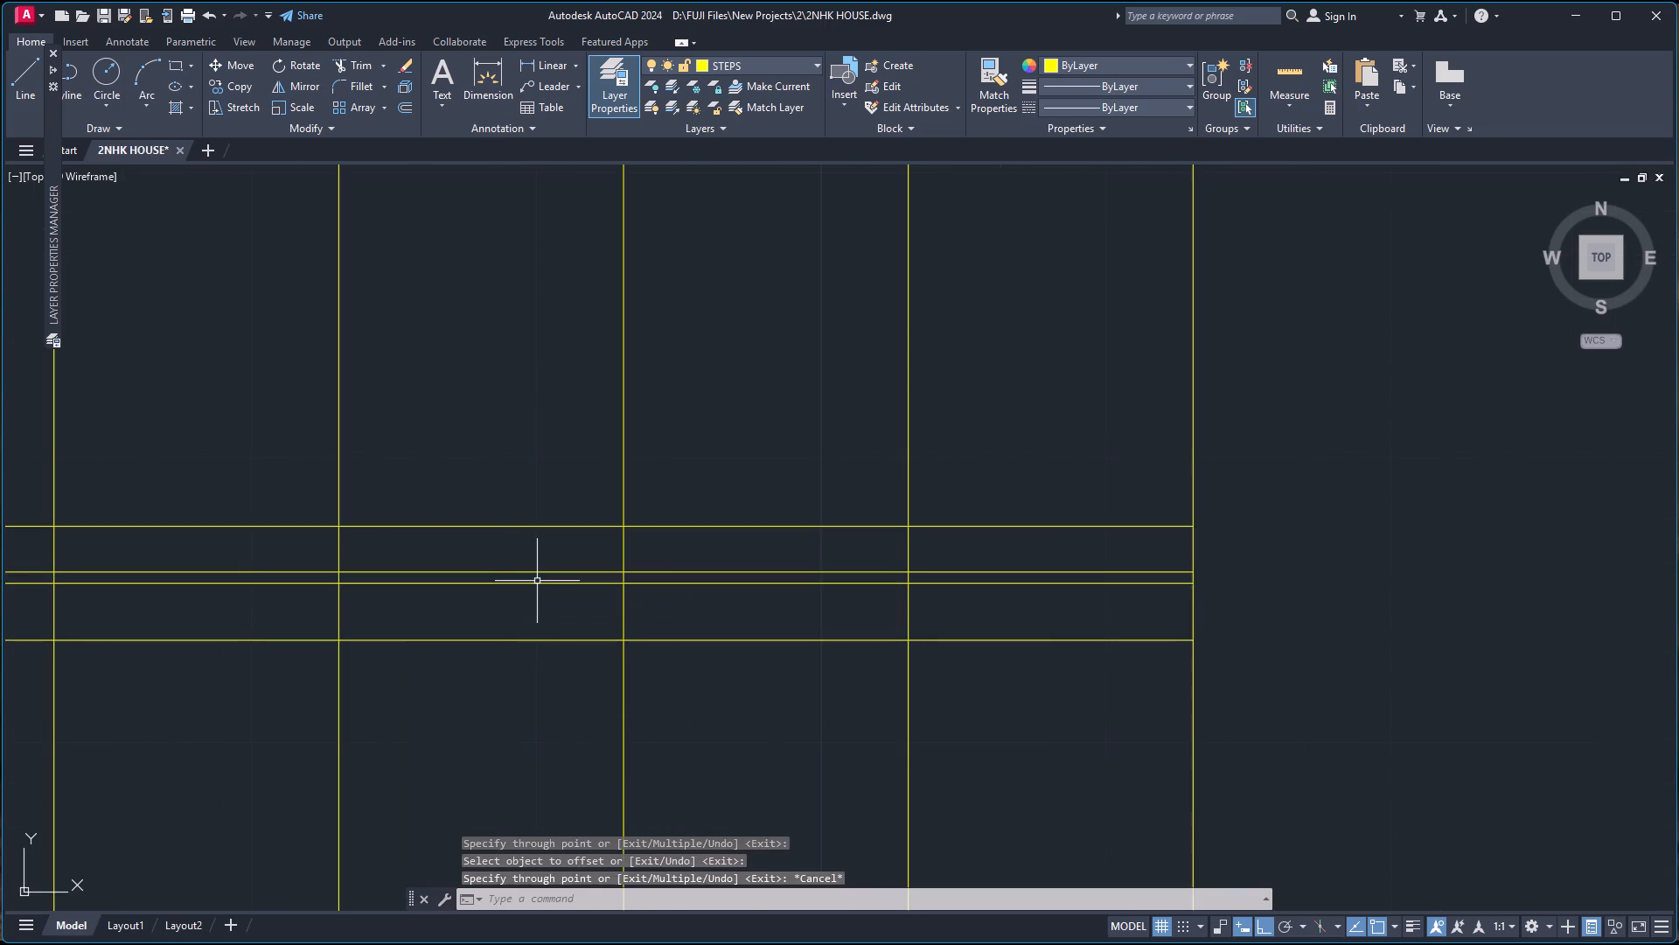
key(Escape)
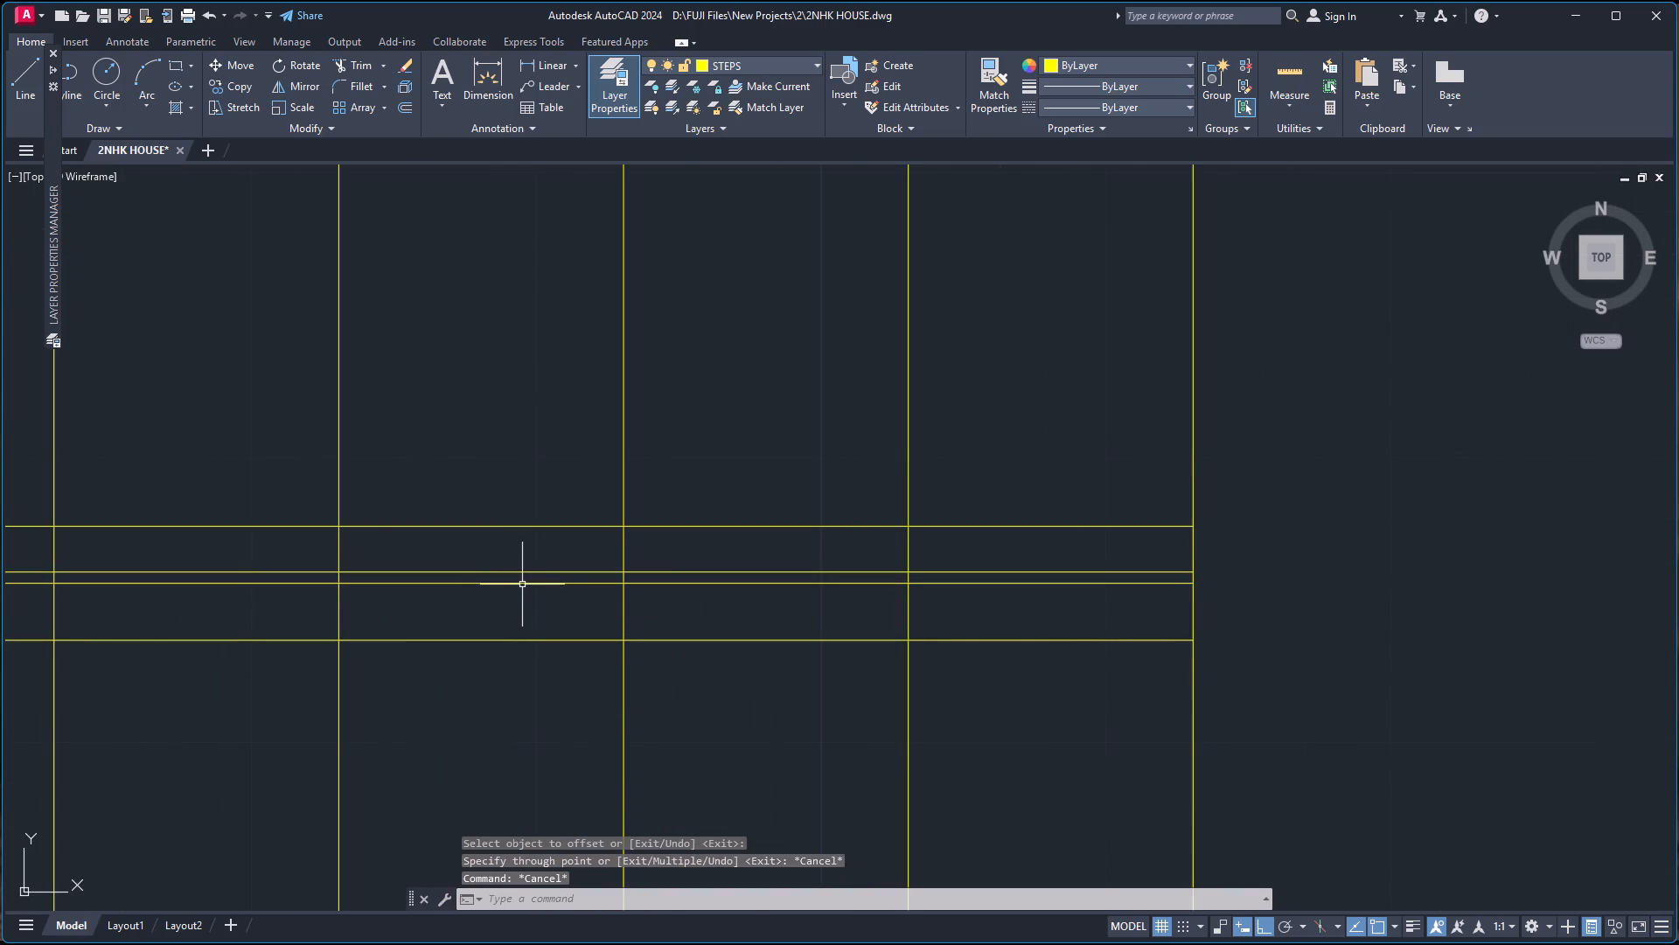
Erase the original horizontal centre line and the stray line just above it, between the two 2" offsets.
click(522, 584)
key(Delete)
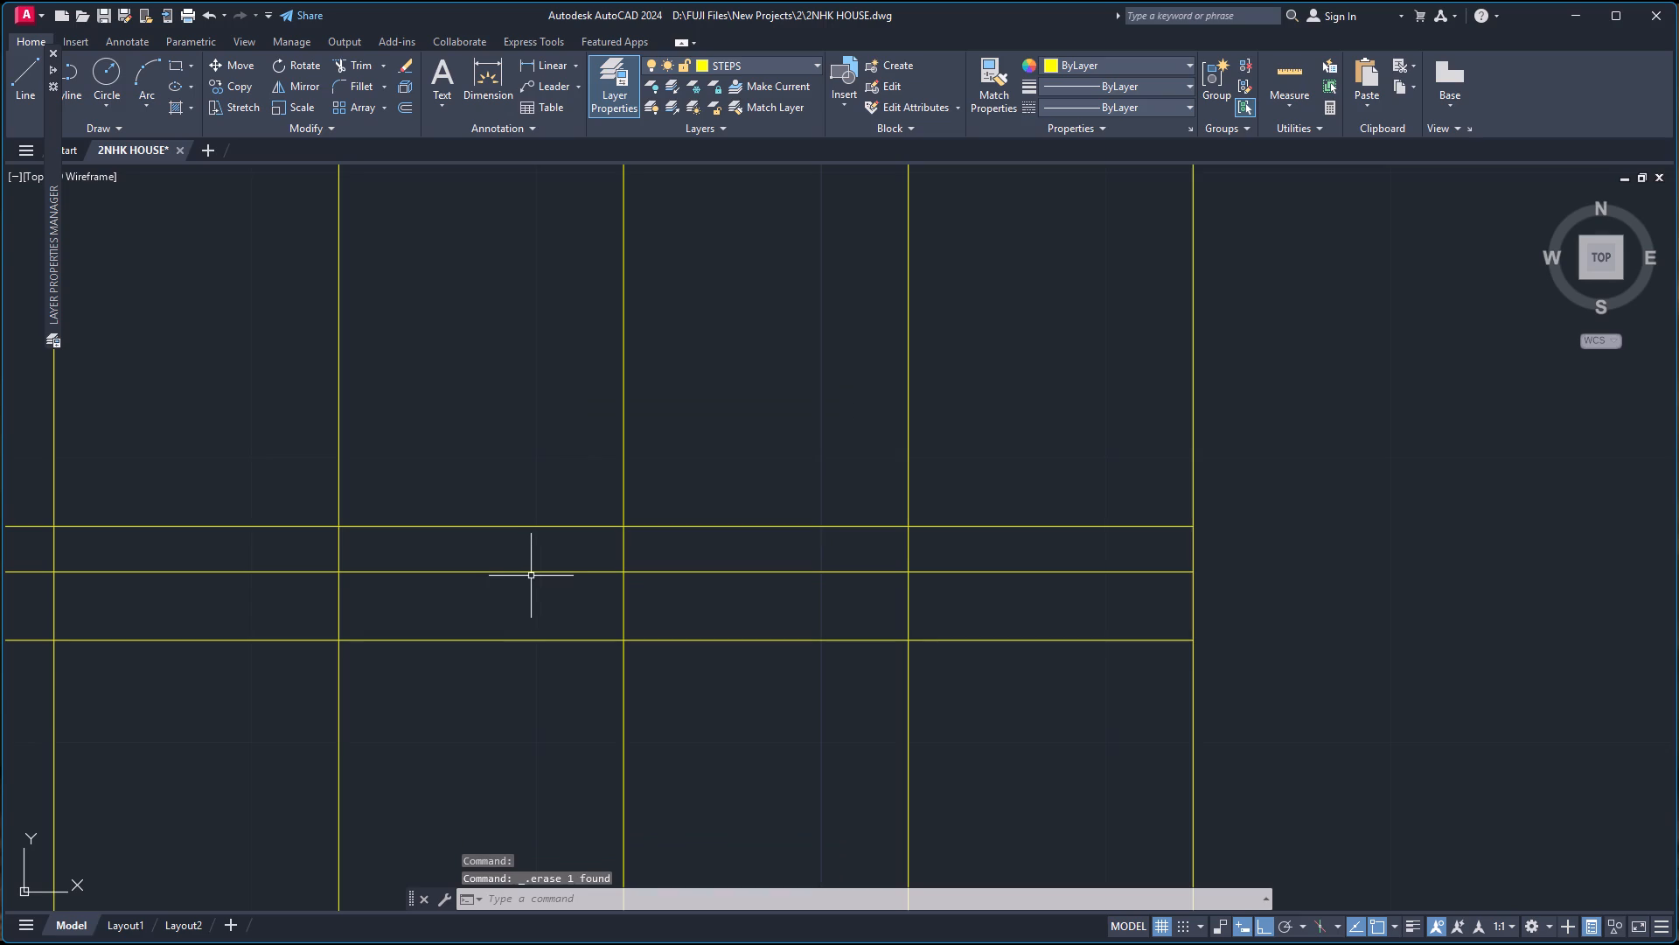
click(537, 572)
key(Delete)
Trim all the vertical step lines, except the leftmost, out of the gap between the two horizontal divider lines.
scroll(571, 583, down, 2)
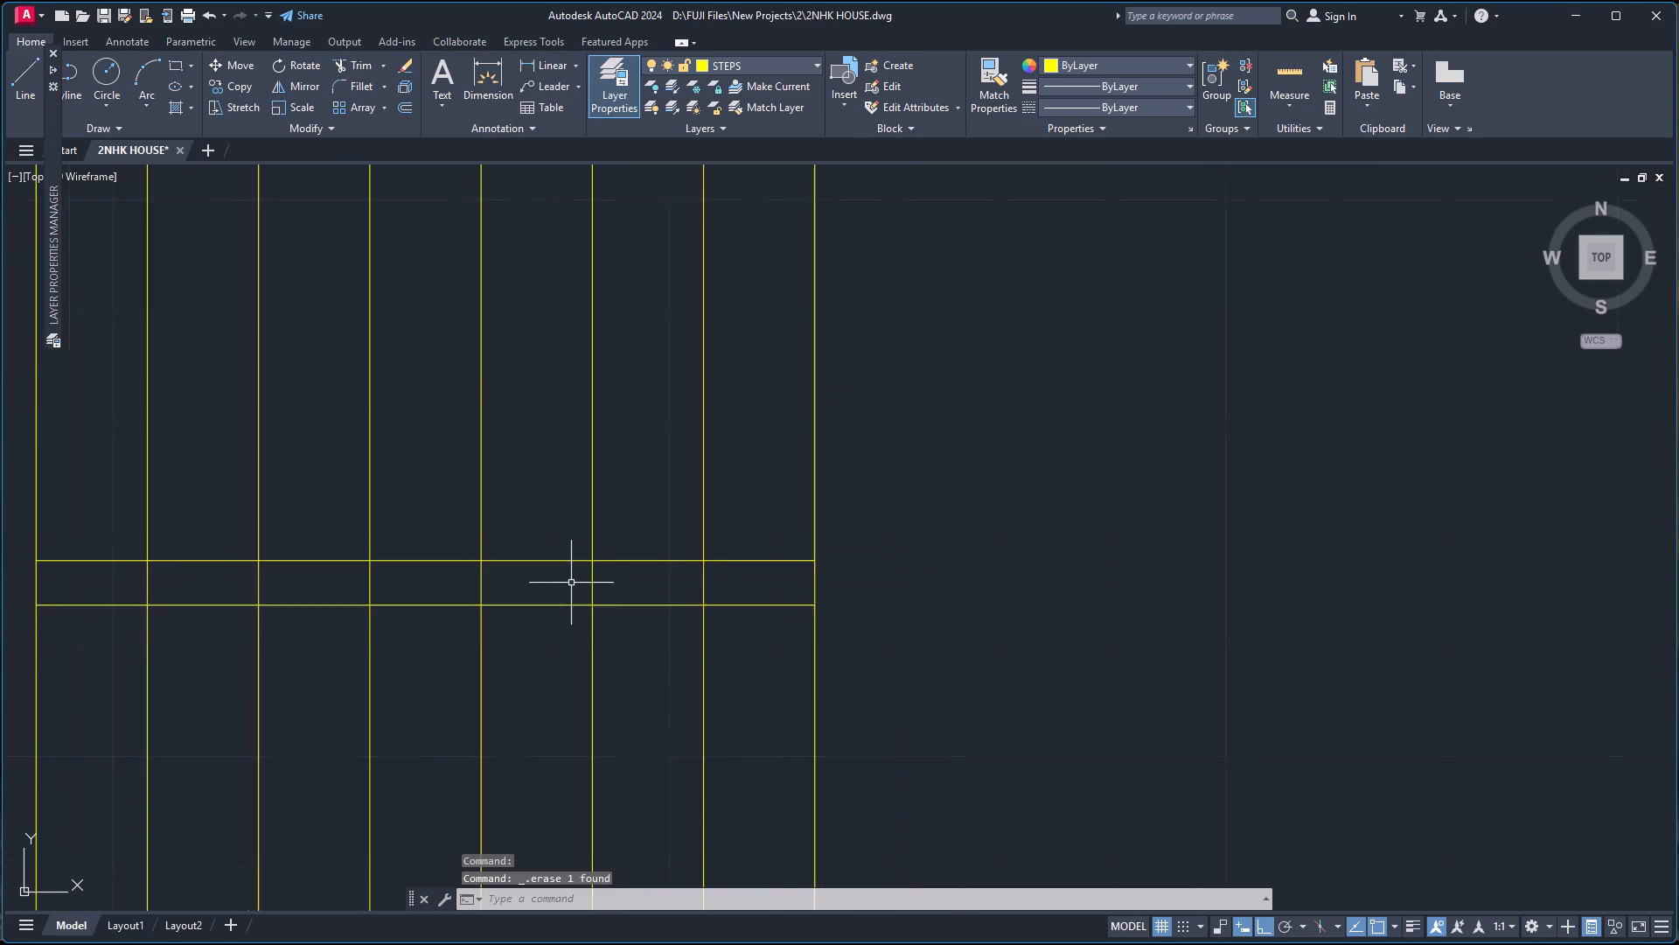
scroll(571, 583, down, 1)
scroll(543, 565, up, 2)
scroll(542, 565, down, 1)
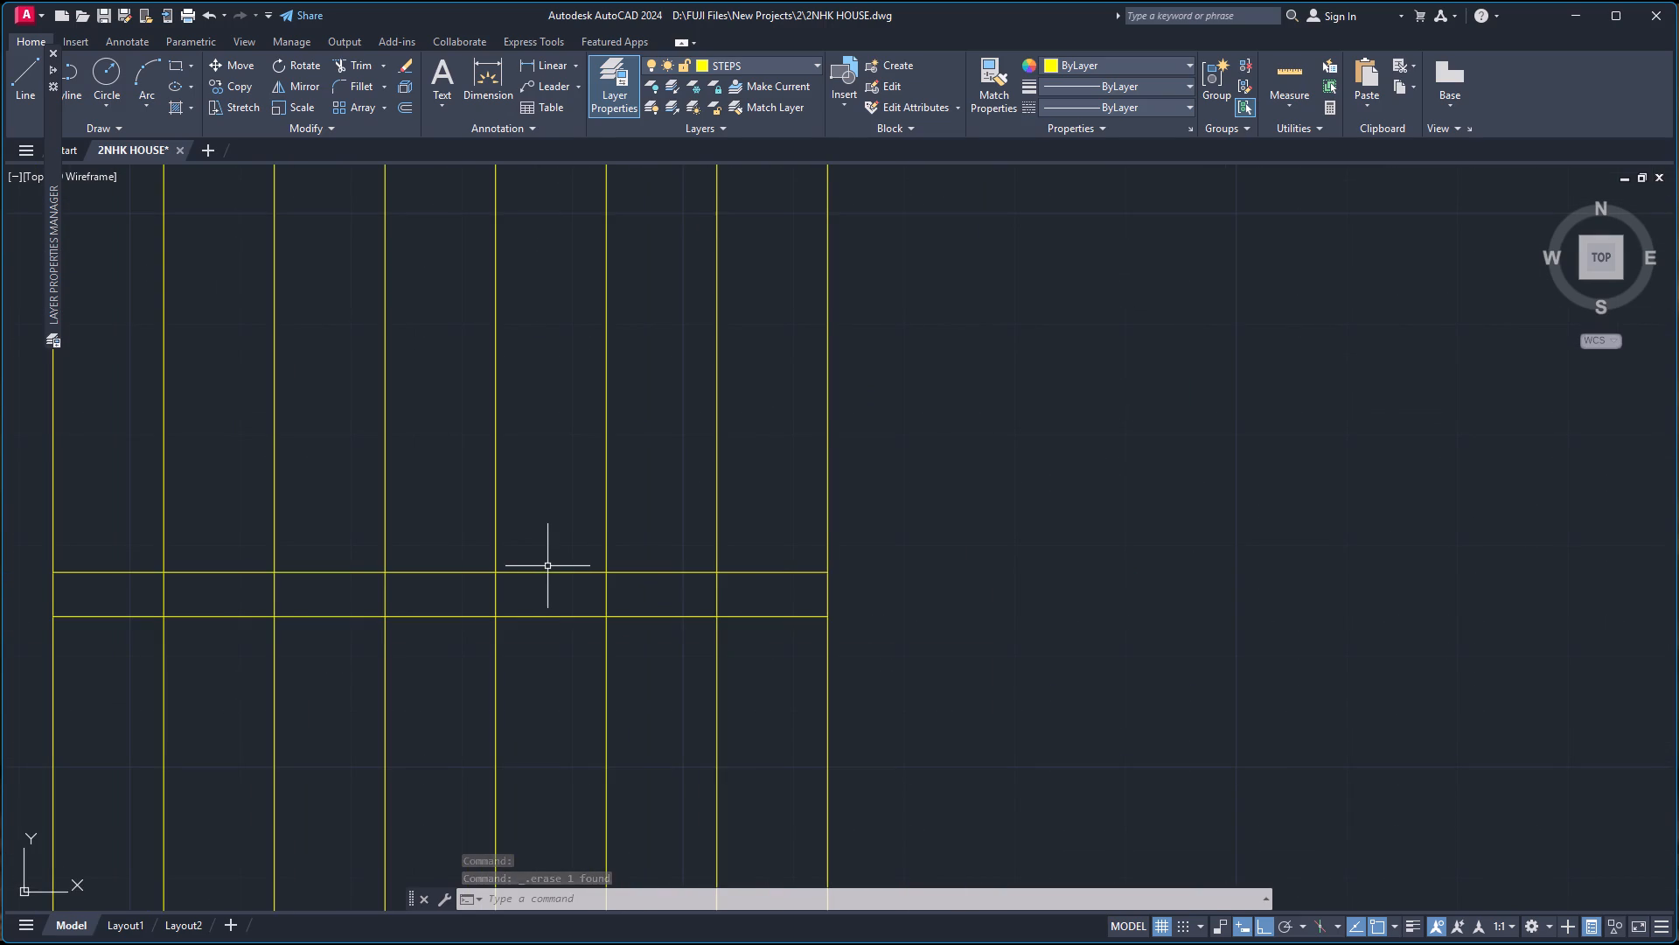
text(TR)
key(Return)
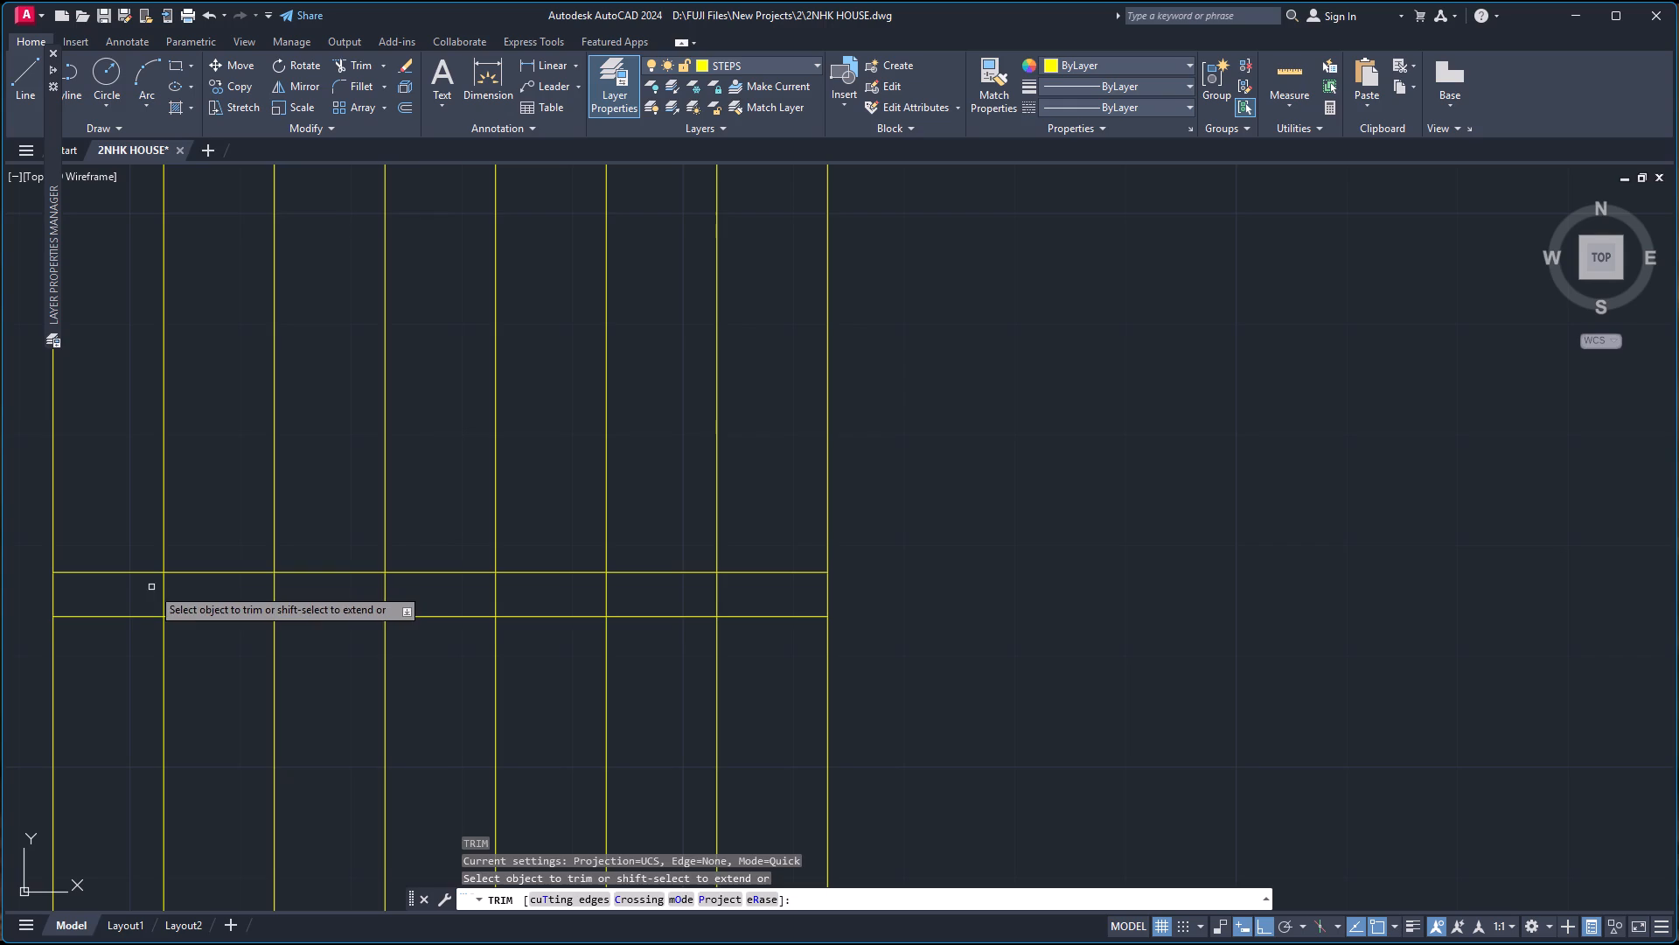
click(150, 589)
click(899, 601)
scroll(825, 598, down, 1)
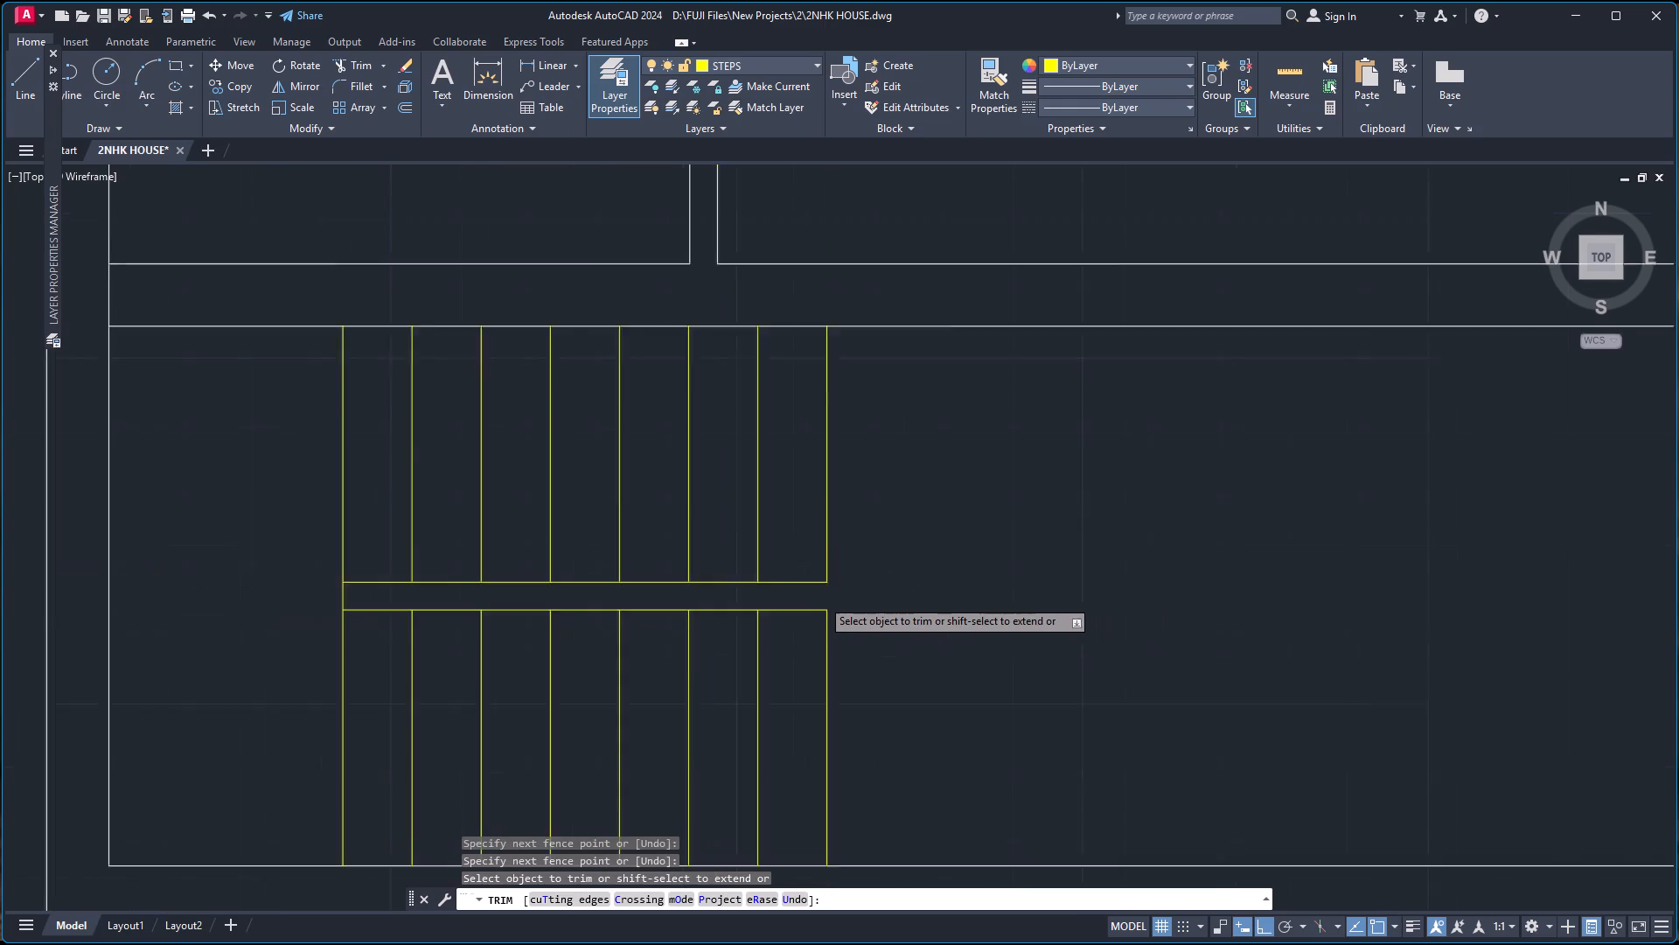
scroll(818, 598, down, 3)
scroll(790, 558, up, 2)
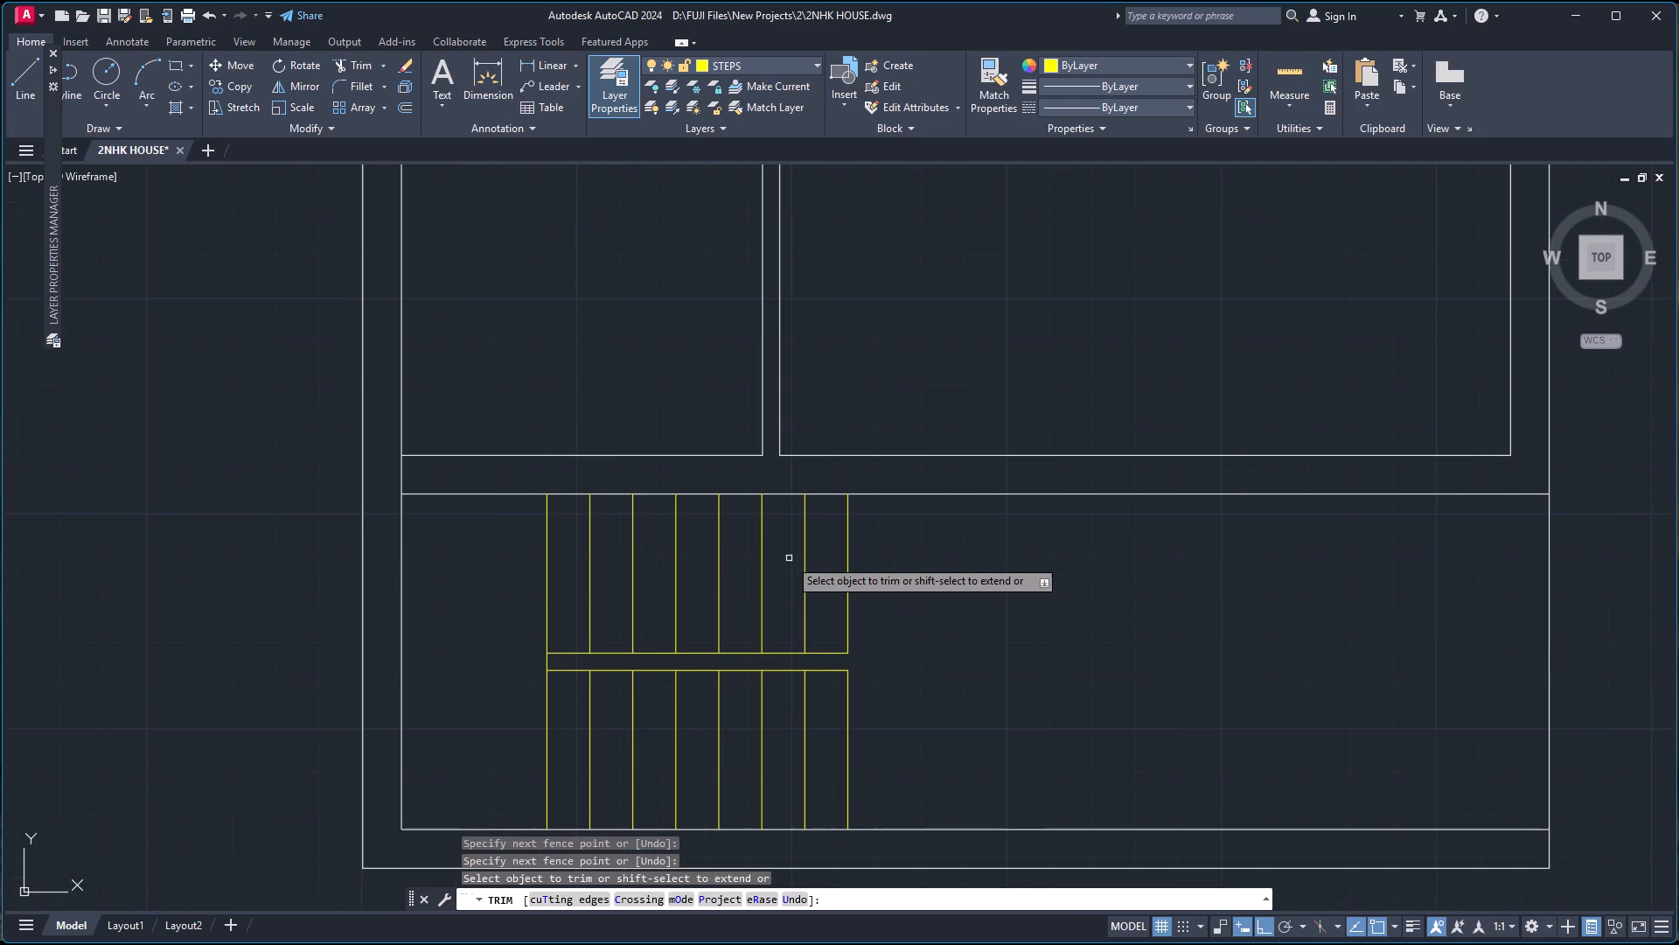
key(Escape)
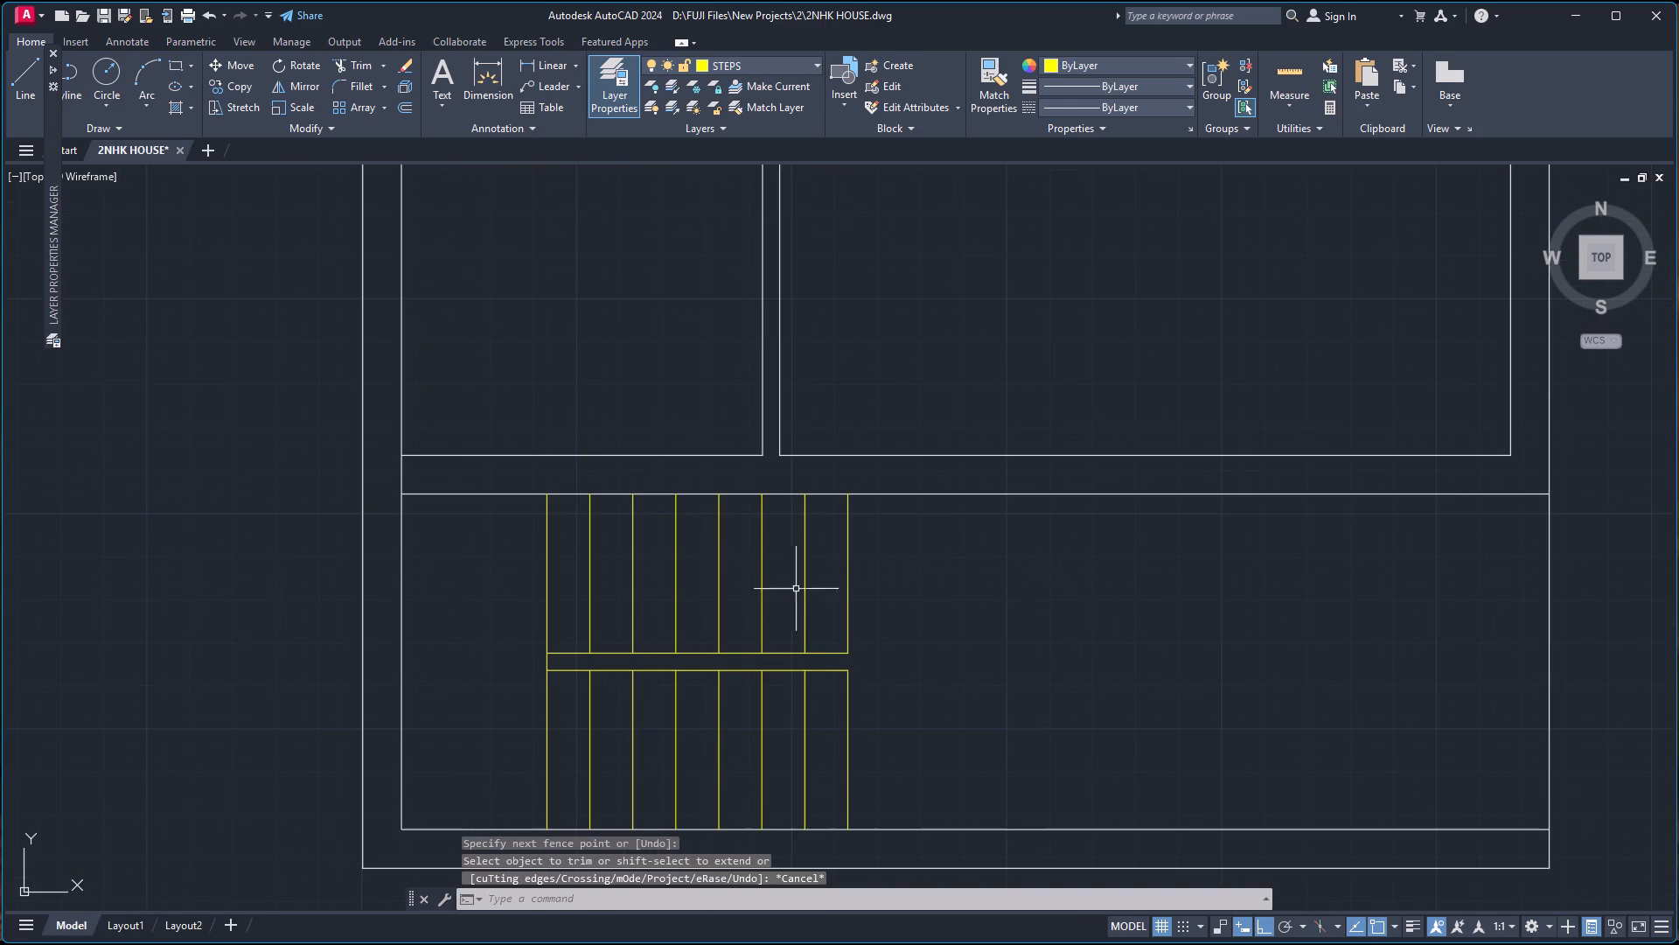
Draw a horizontal line about 4'-3 1/2" long across the lower flight, starting leftward from the midpoint of the second step line from the right.
key(l)
key(Return)
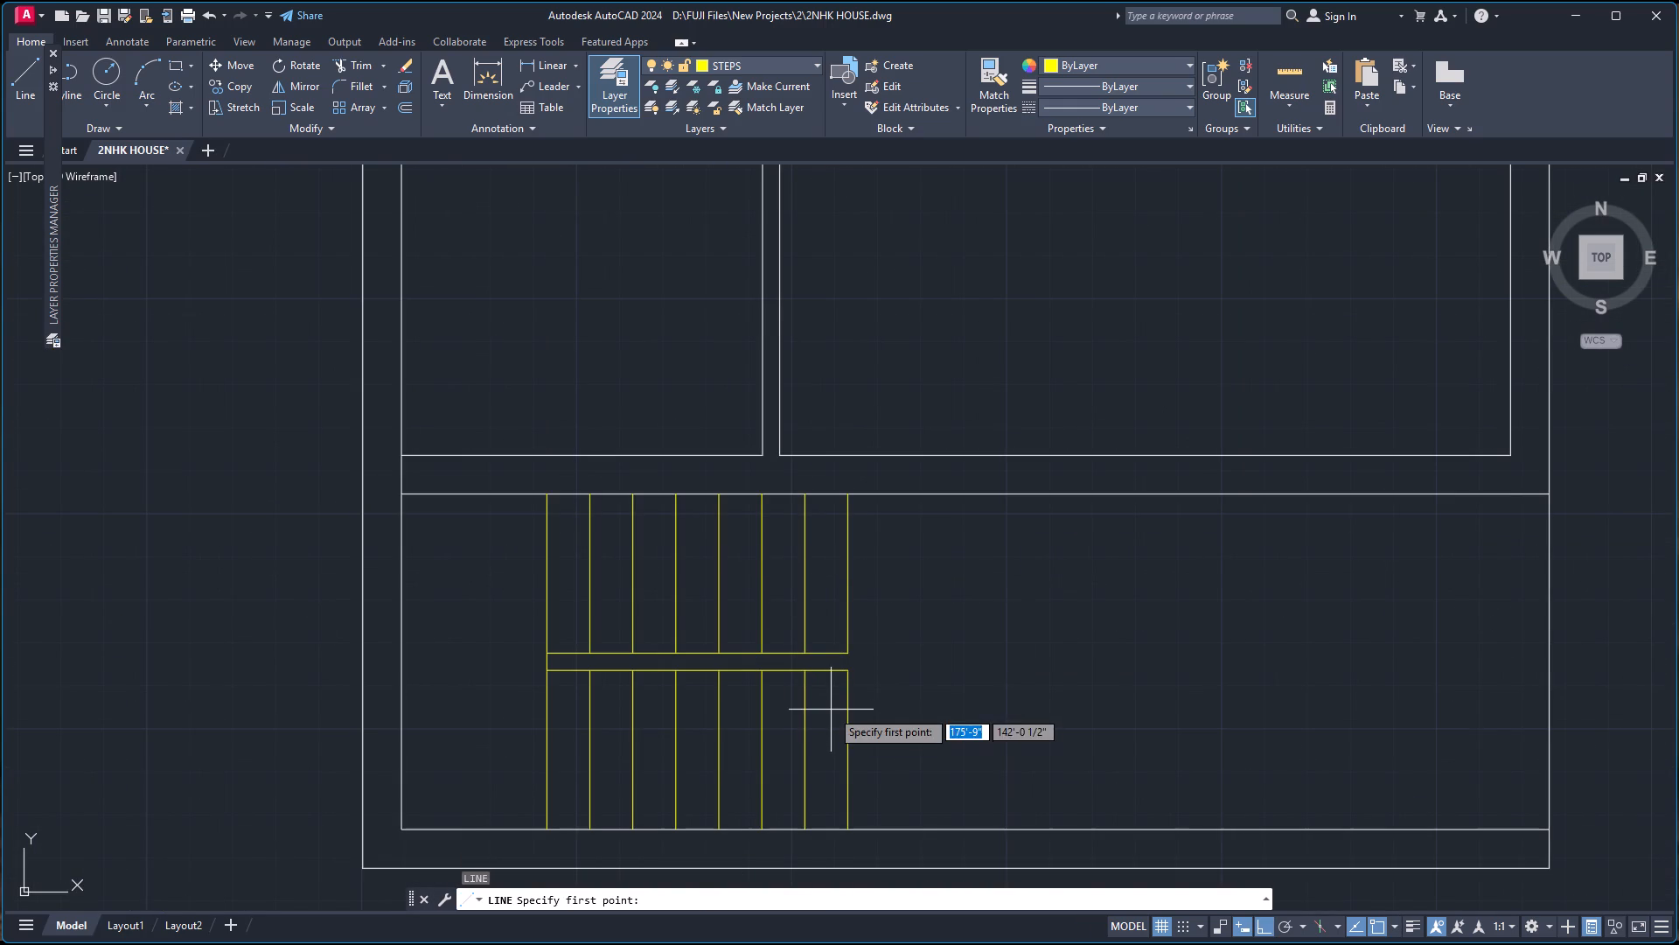
scroll(819, 766, up, 2)
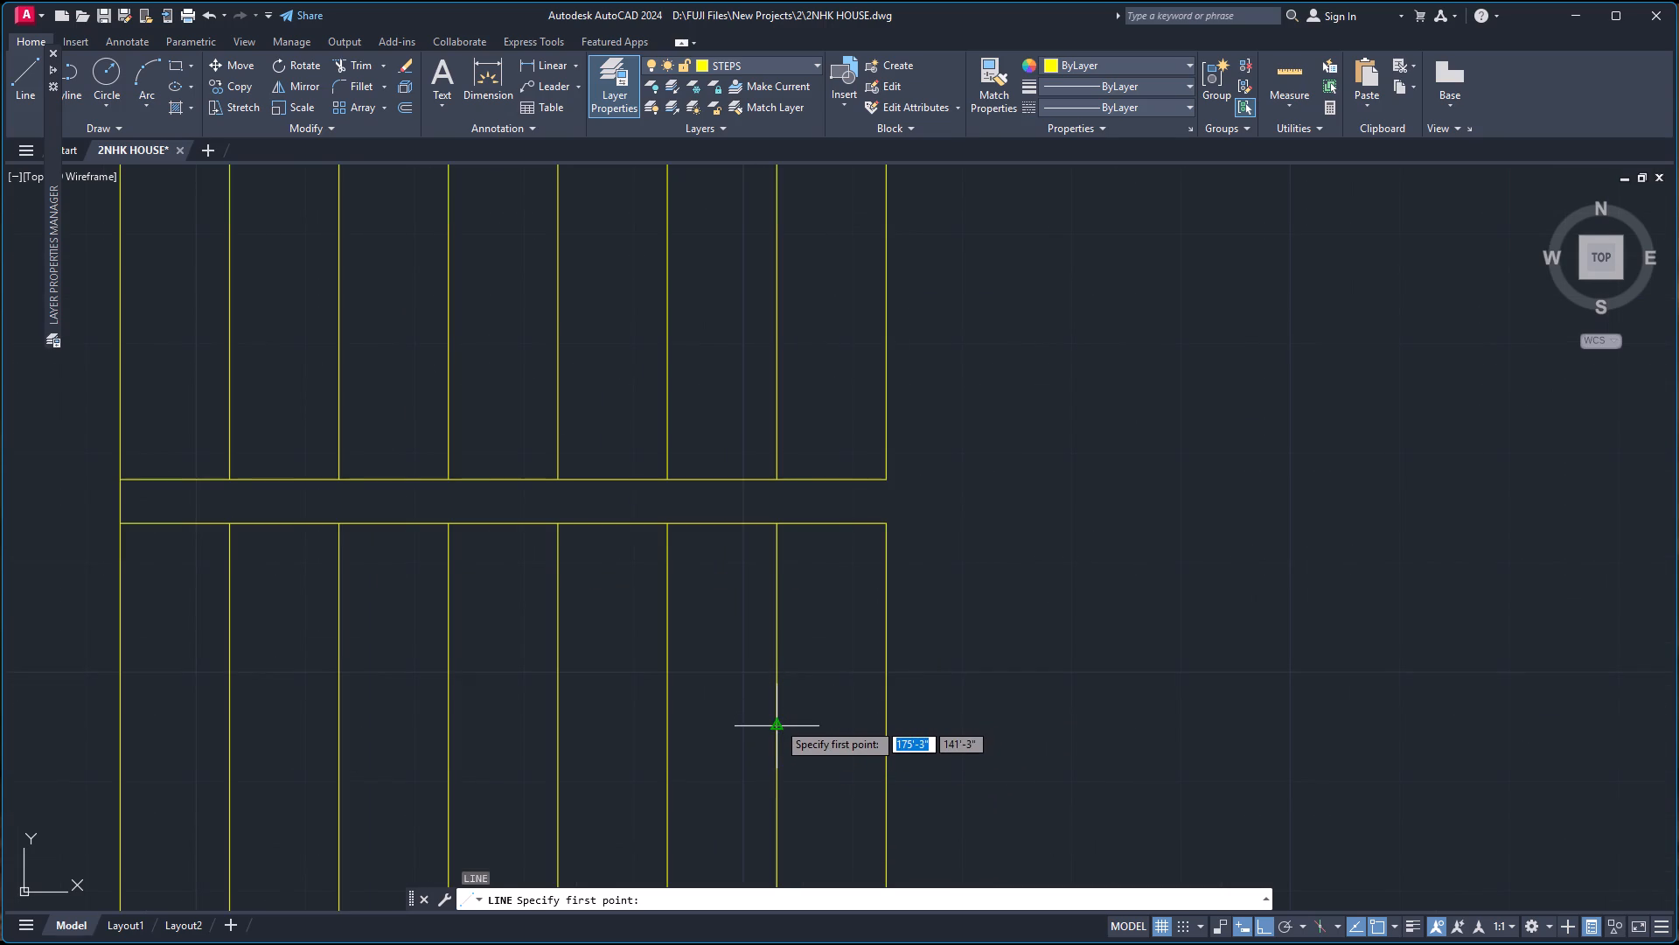
click(777, 723)
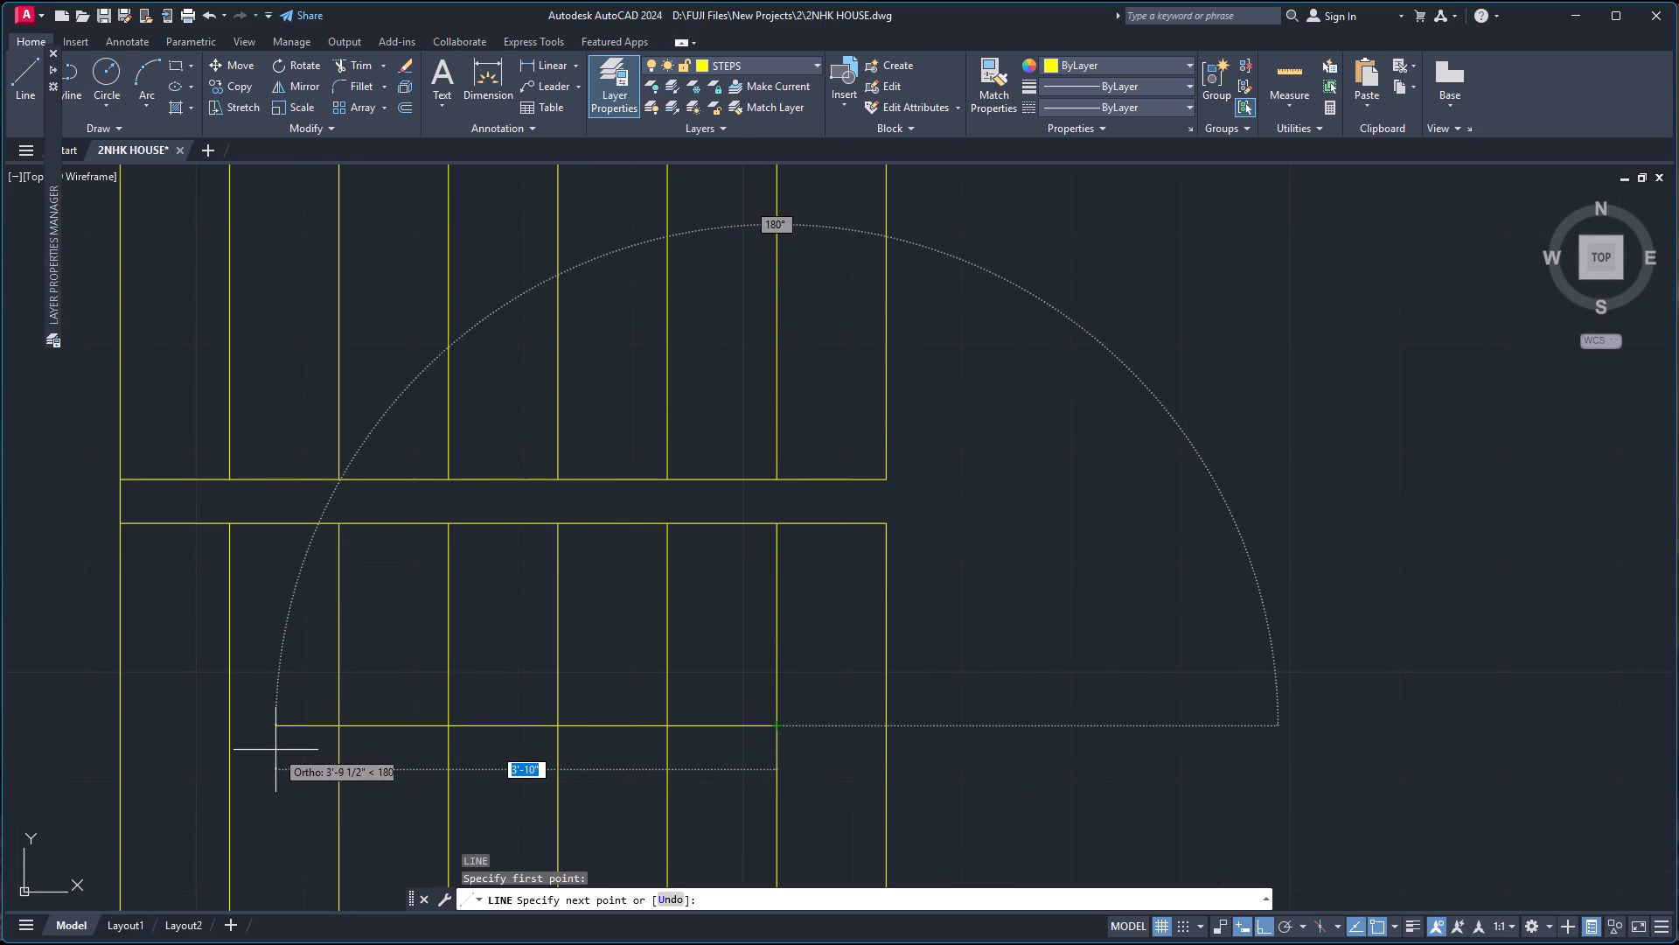
click(213, 728)
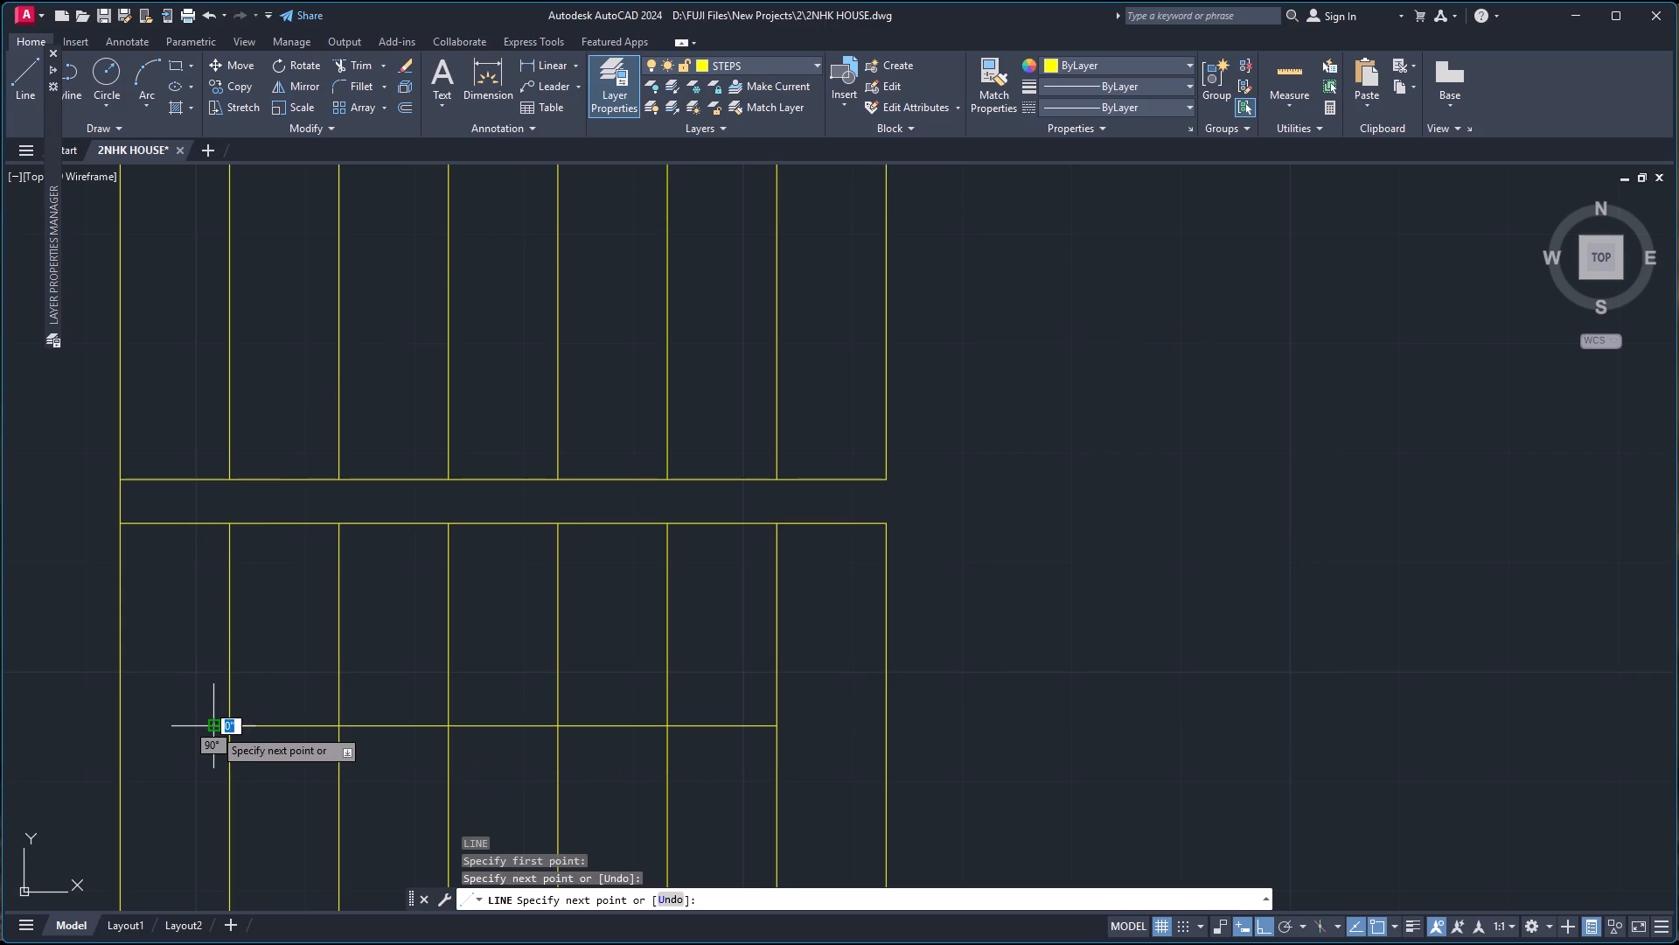
key(space)
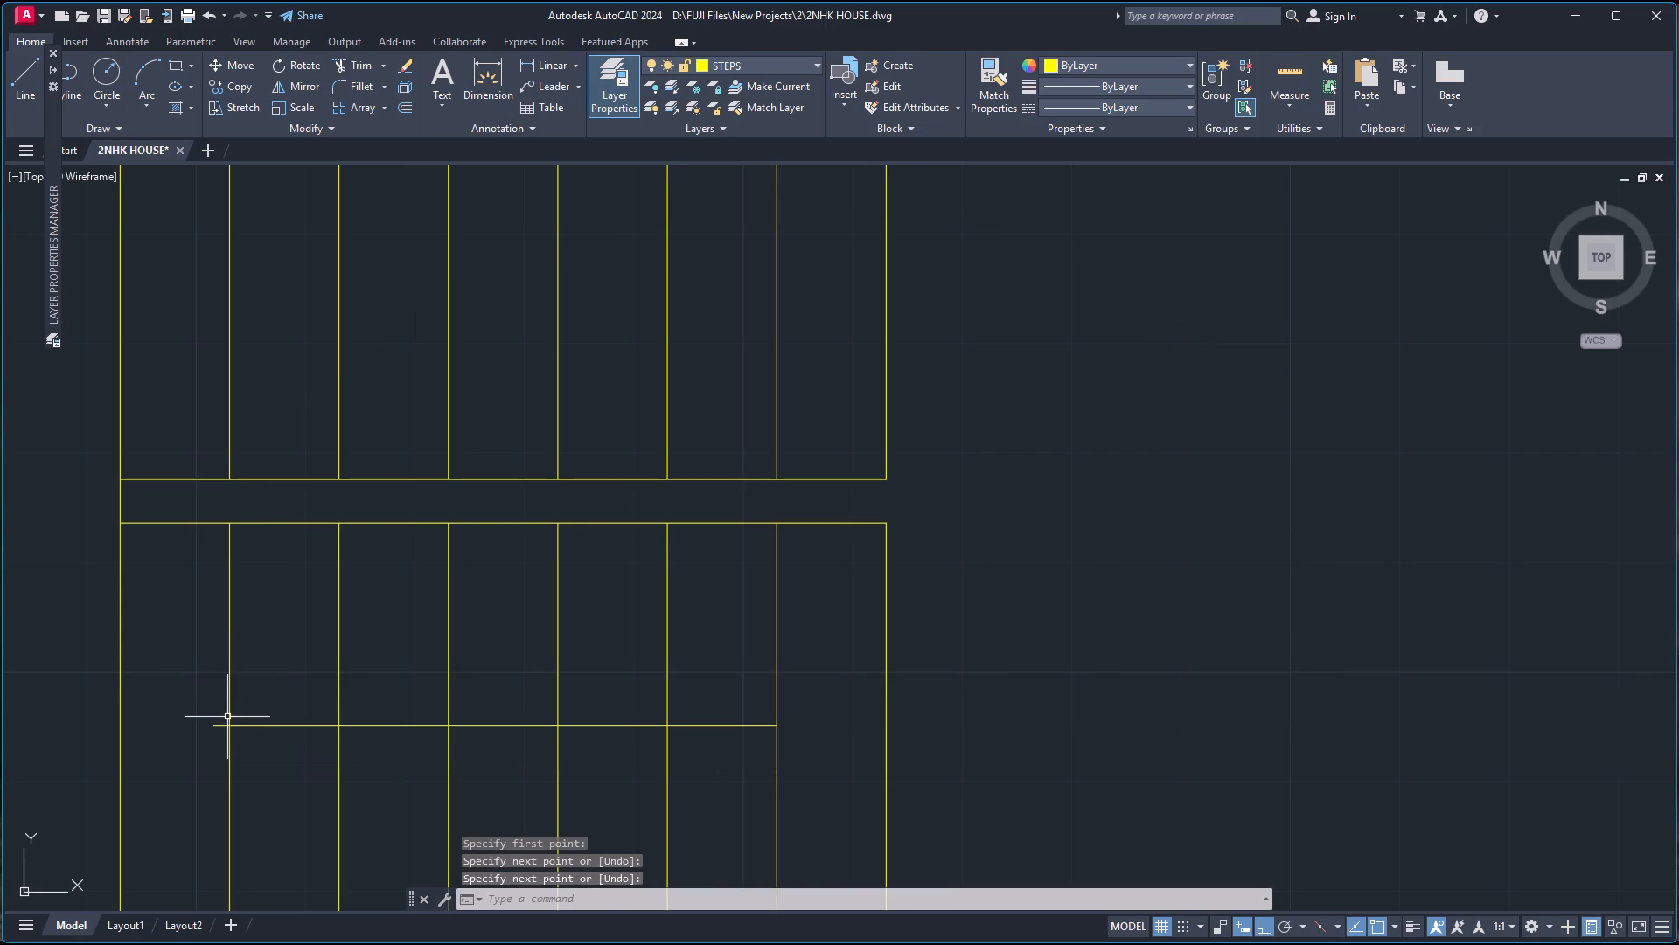
Stretch the right end of the lower flight's horizontal line slightly beyond the second step line from the right.
click(742, 725)
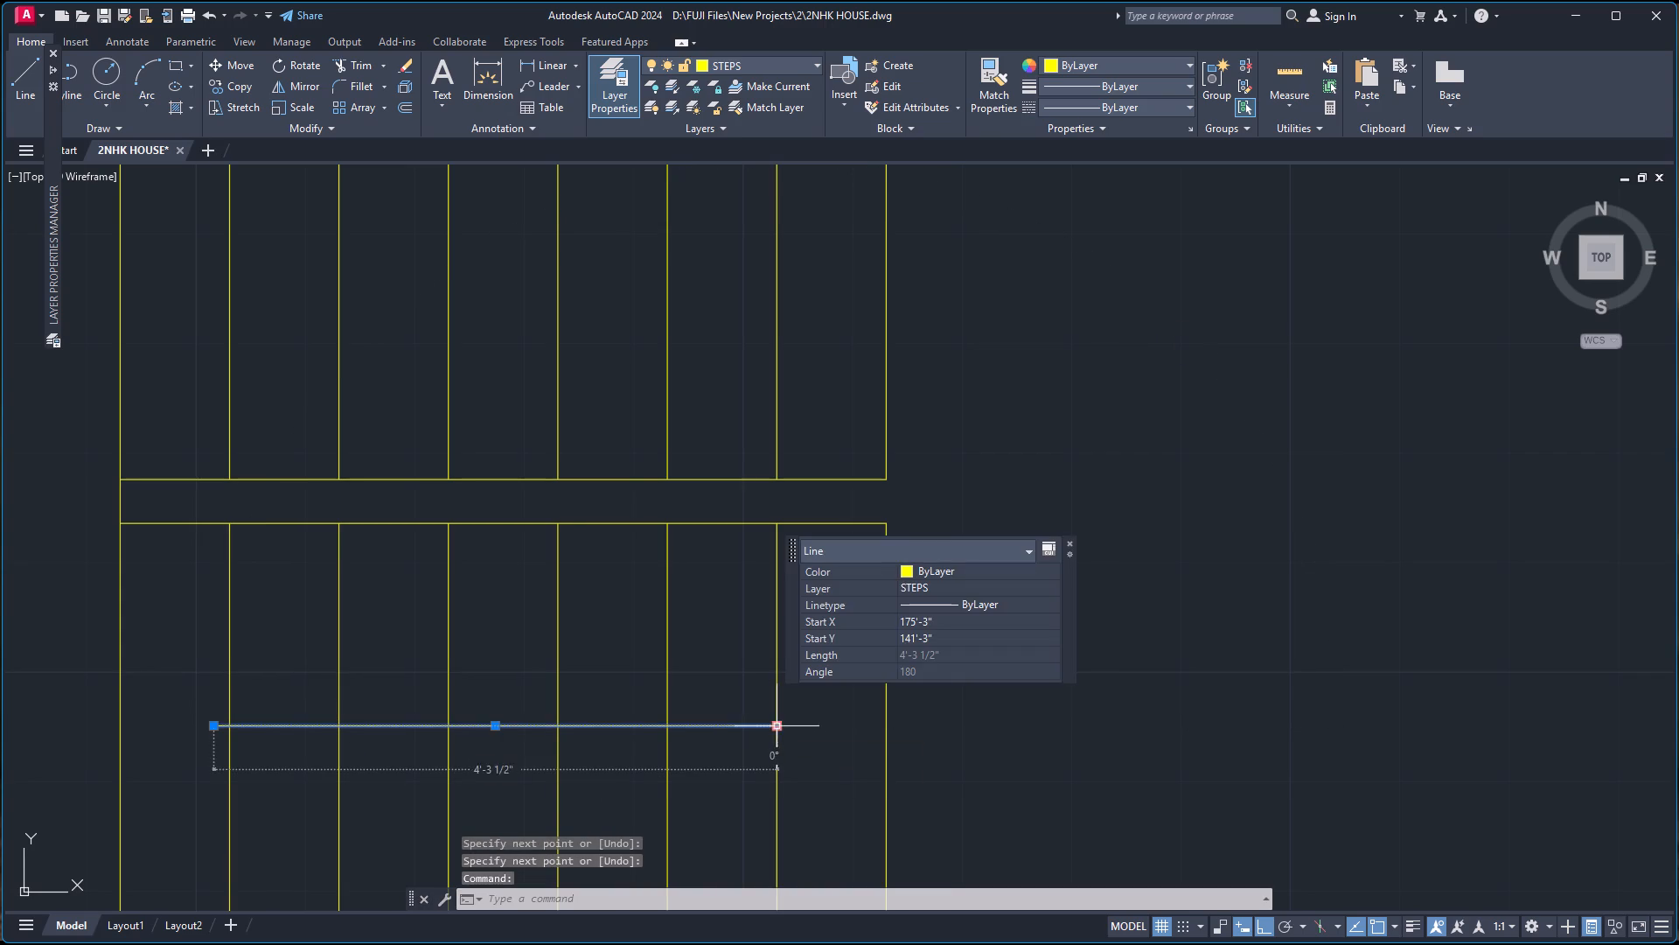
click(776, 724)
click(805, 723)
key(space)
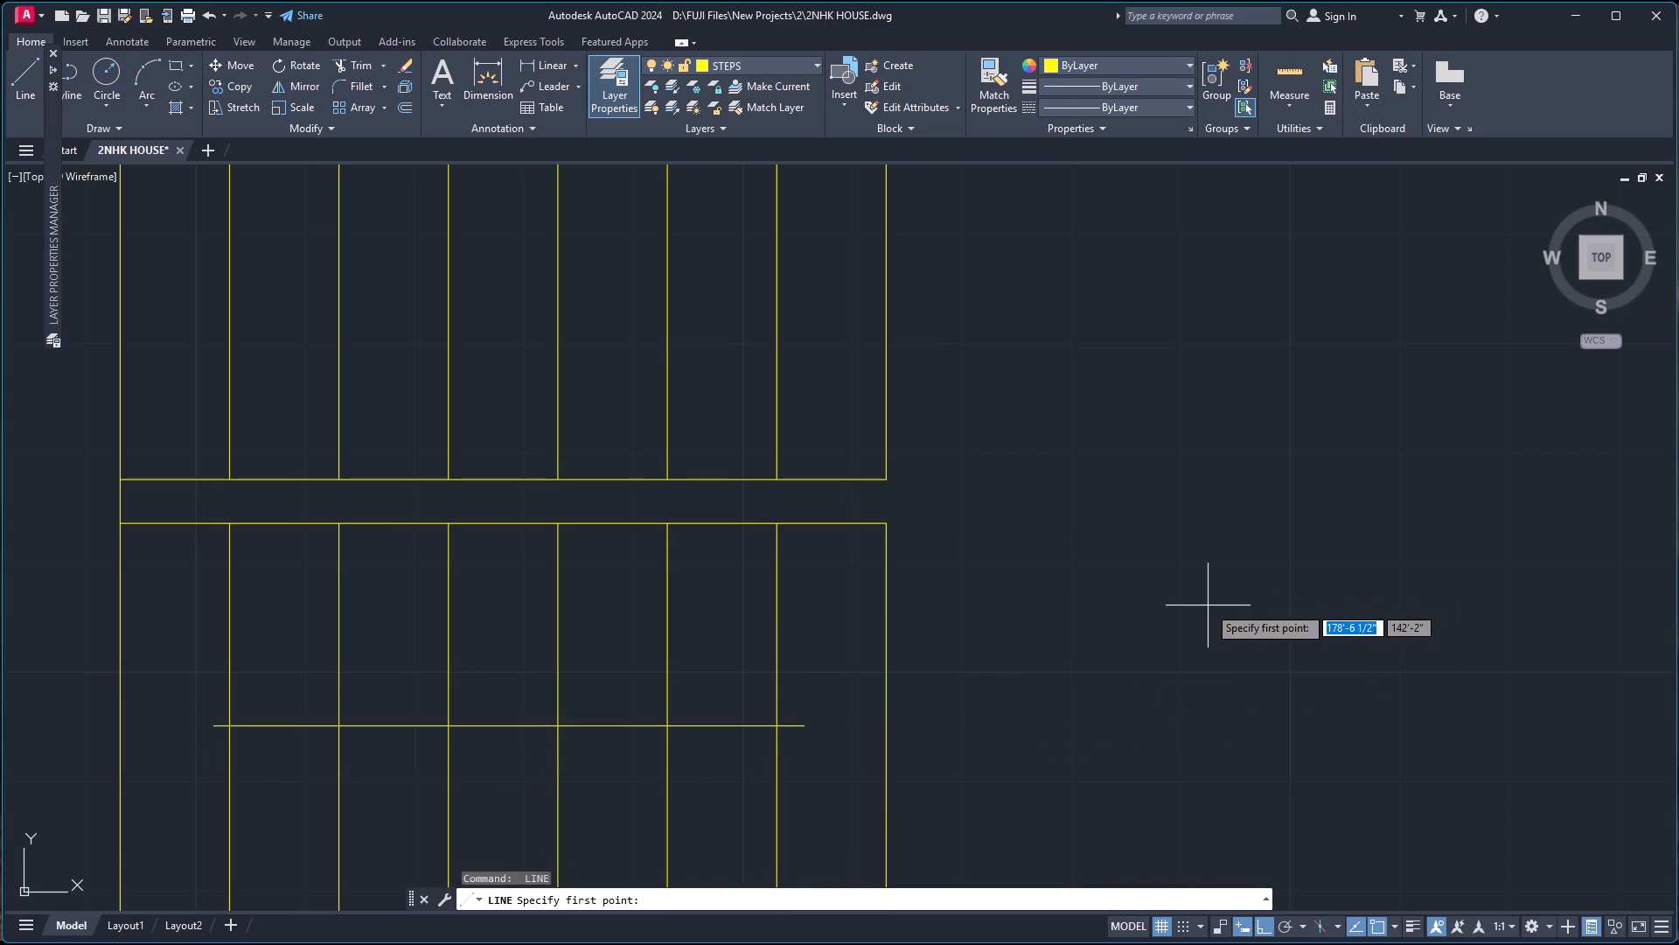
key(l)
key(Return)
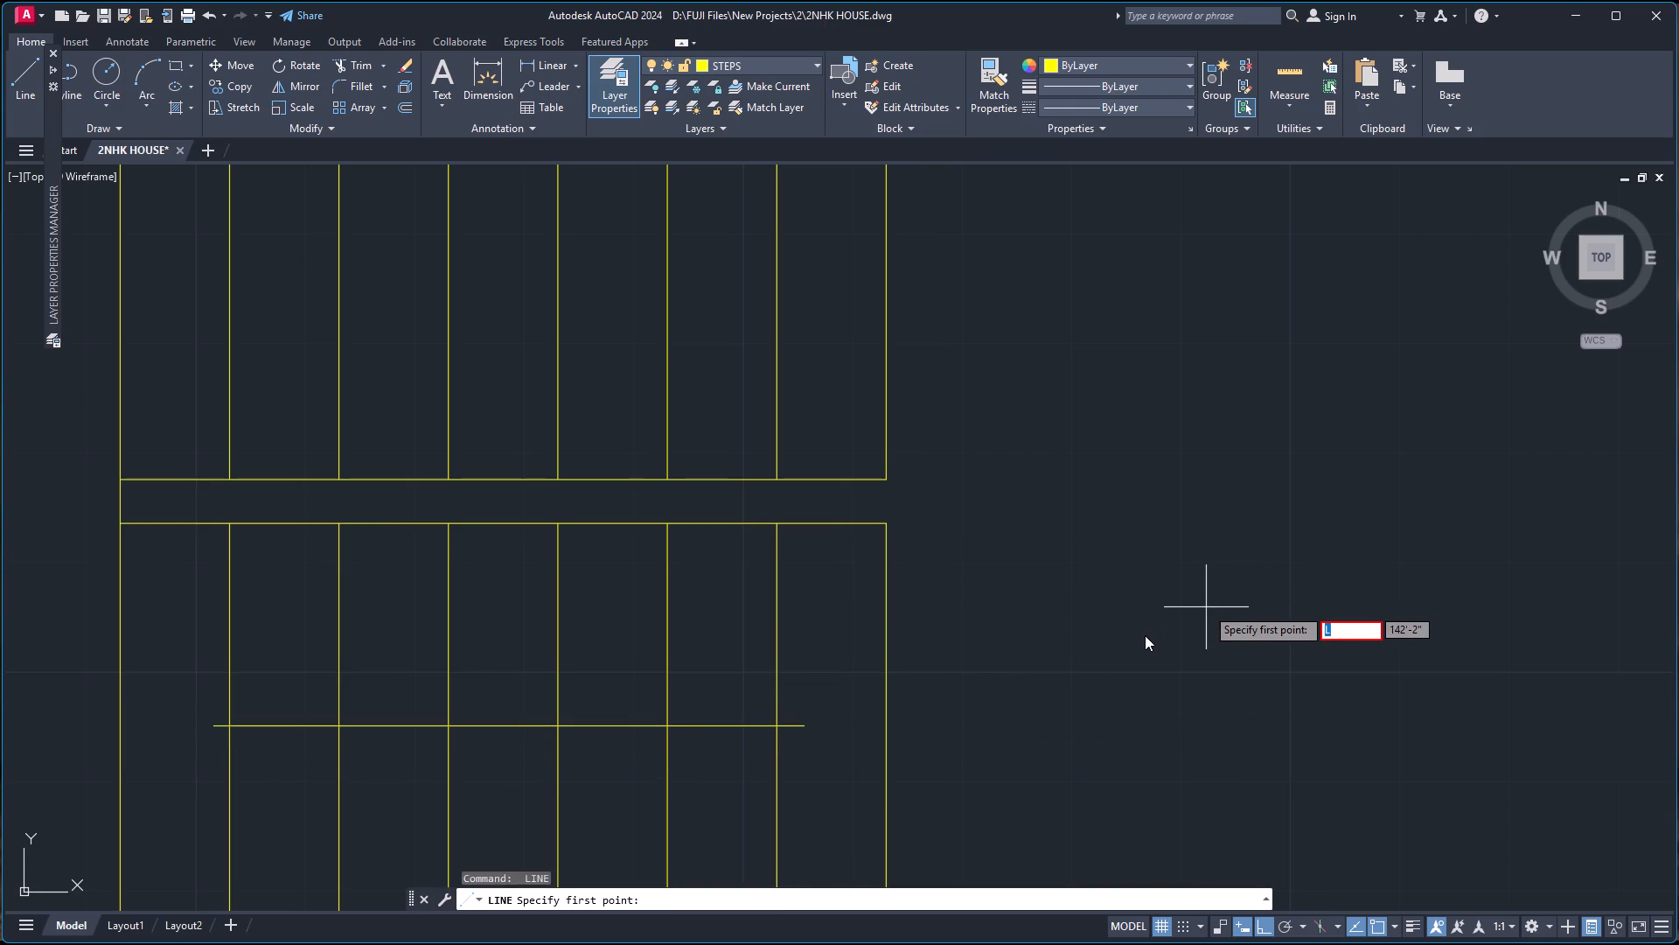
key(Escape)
Draw a short horizontal line about 3" long in the empty space to the right of the stairs.
key(l)
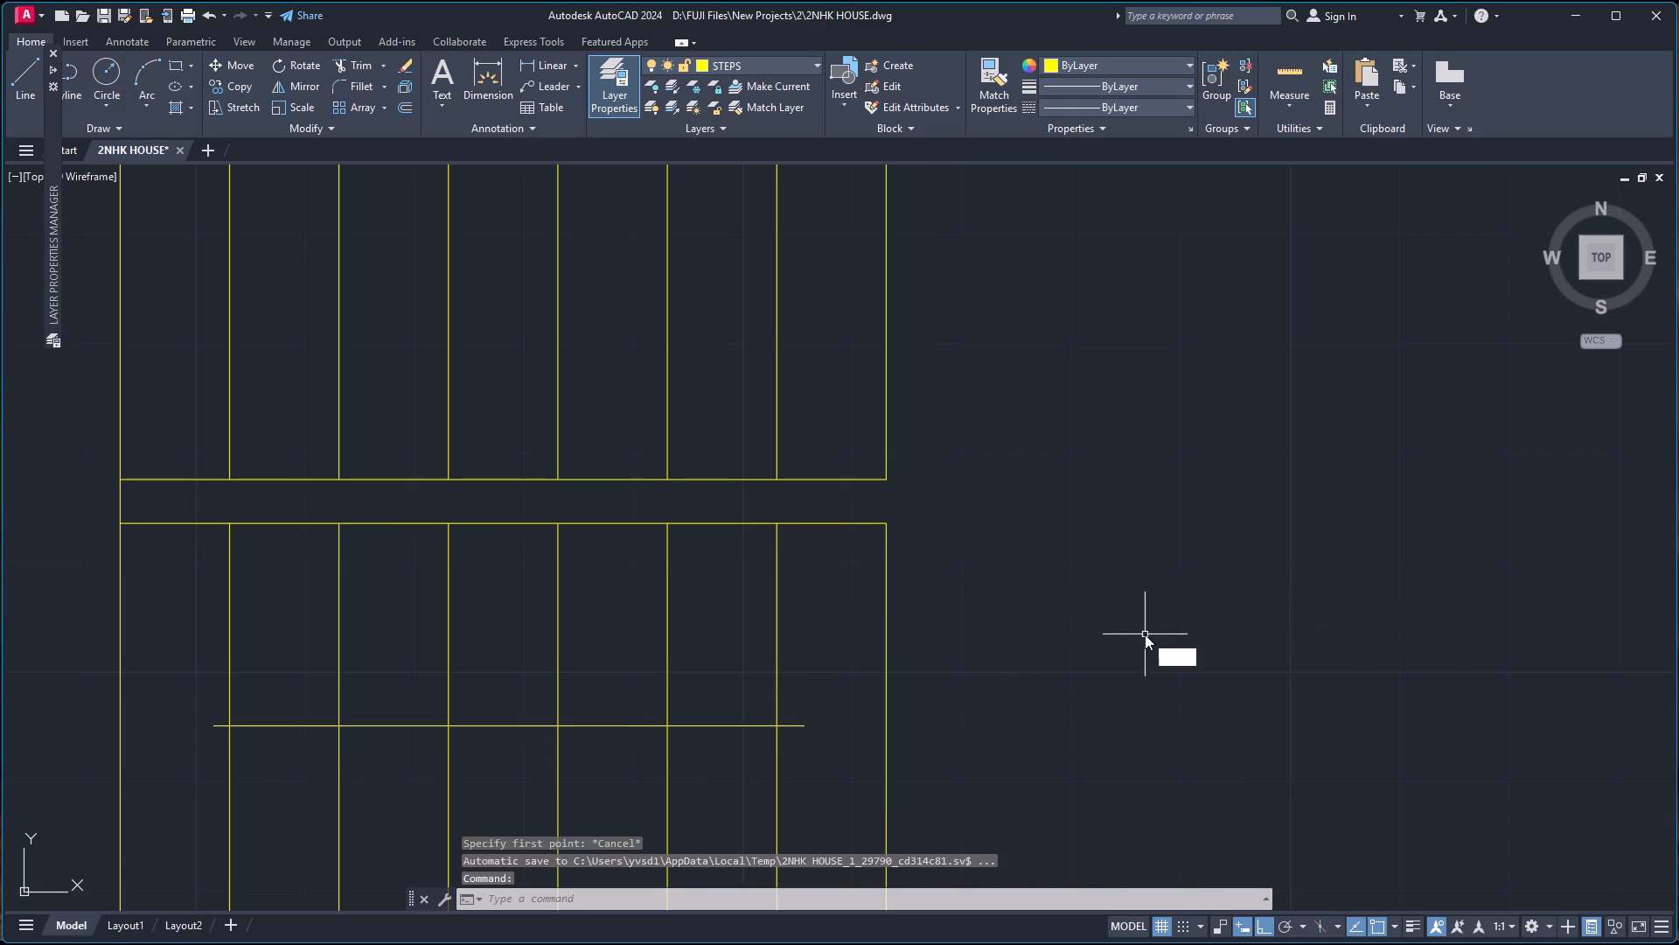
key(Return)
click(1077, 671)
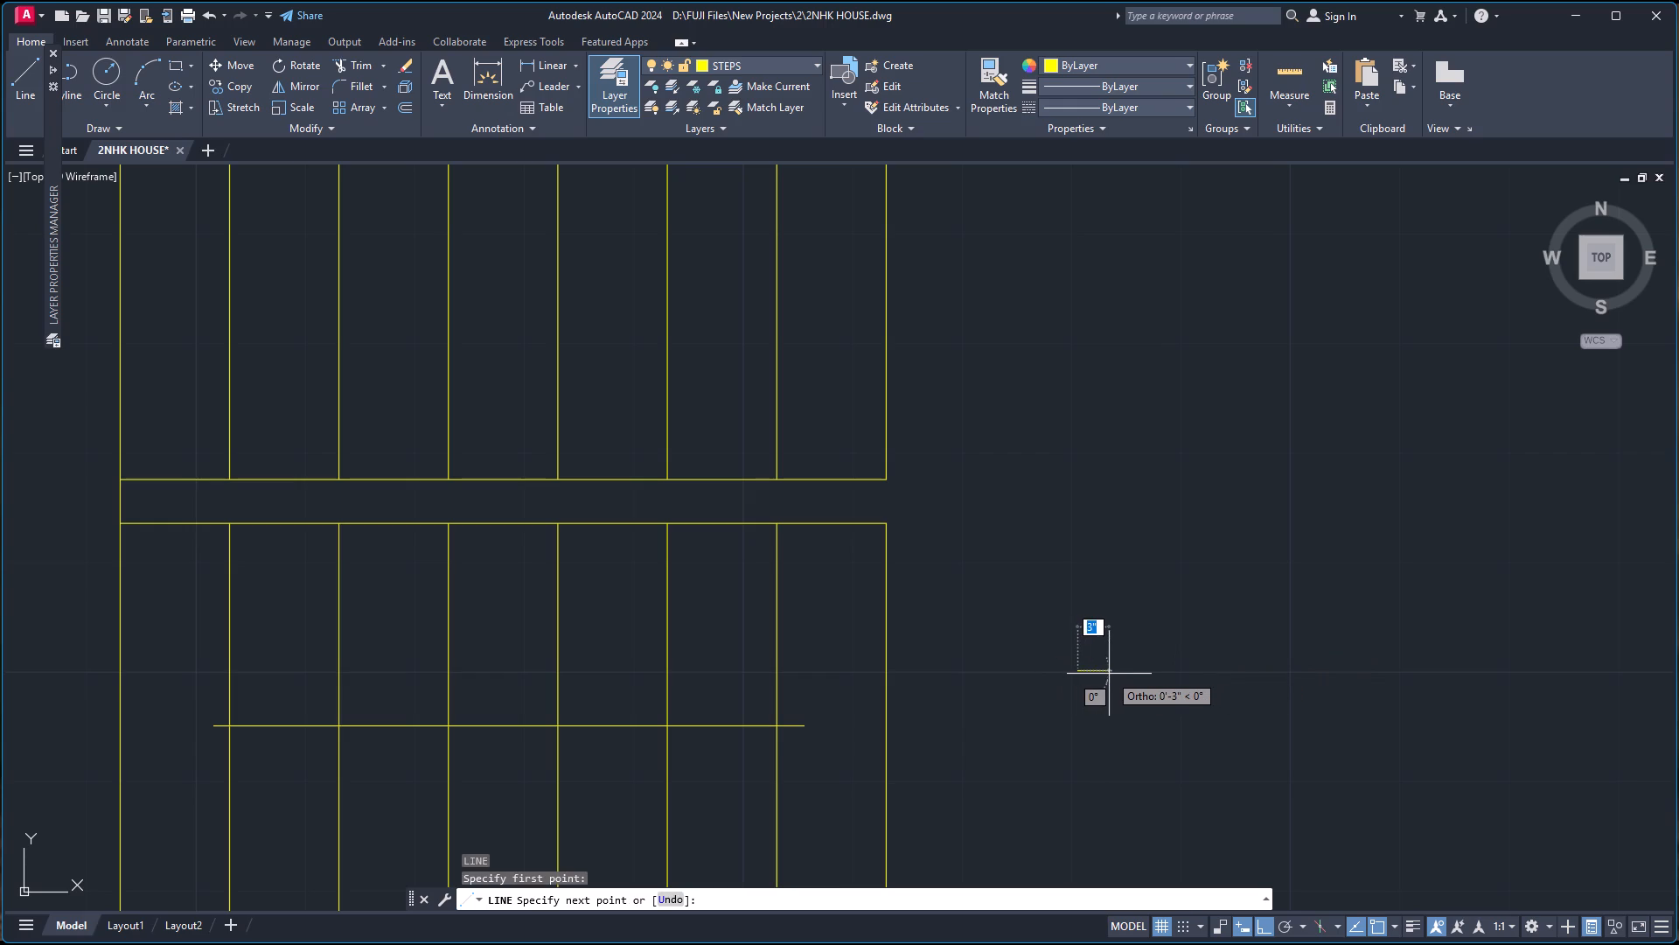
click(1109, 673)
key(space)
Draw a short vertical line up from the 3" line's midpoint and connect its top to both ends, forming a triangular arrowhead.
scroll(1097, 673, up, 2)
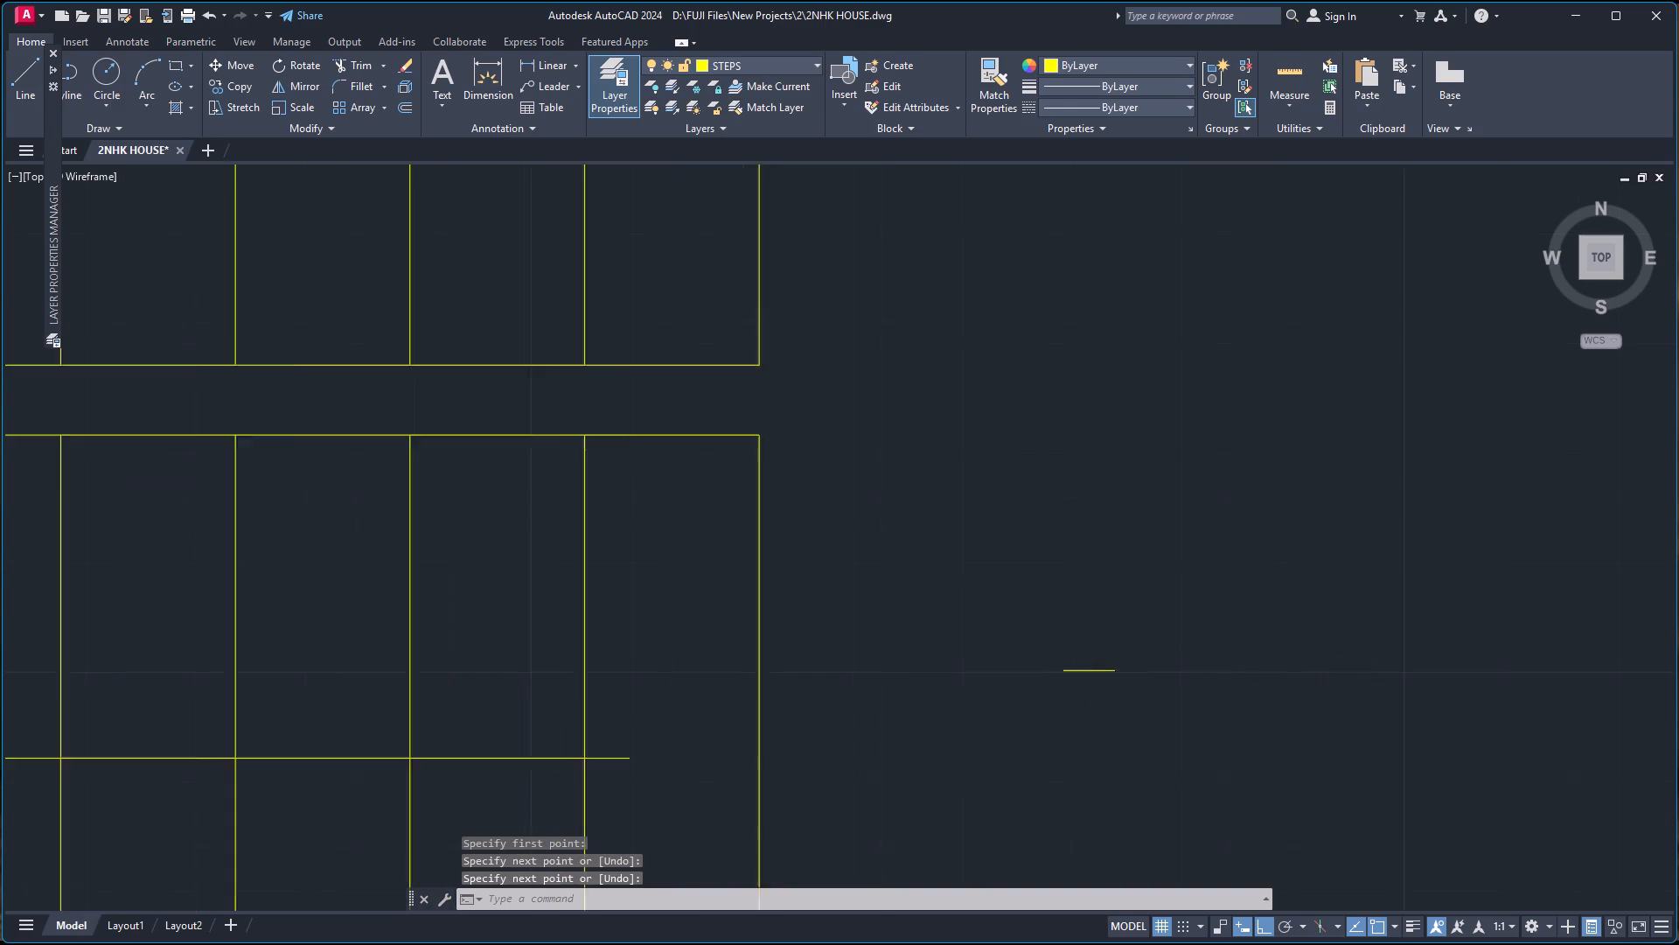
scroll(1097, 673, up, 2)
key(space)
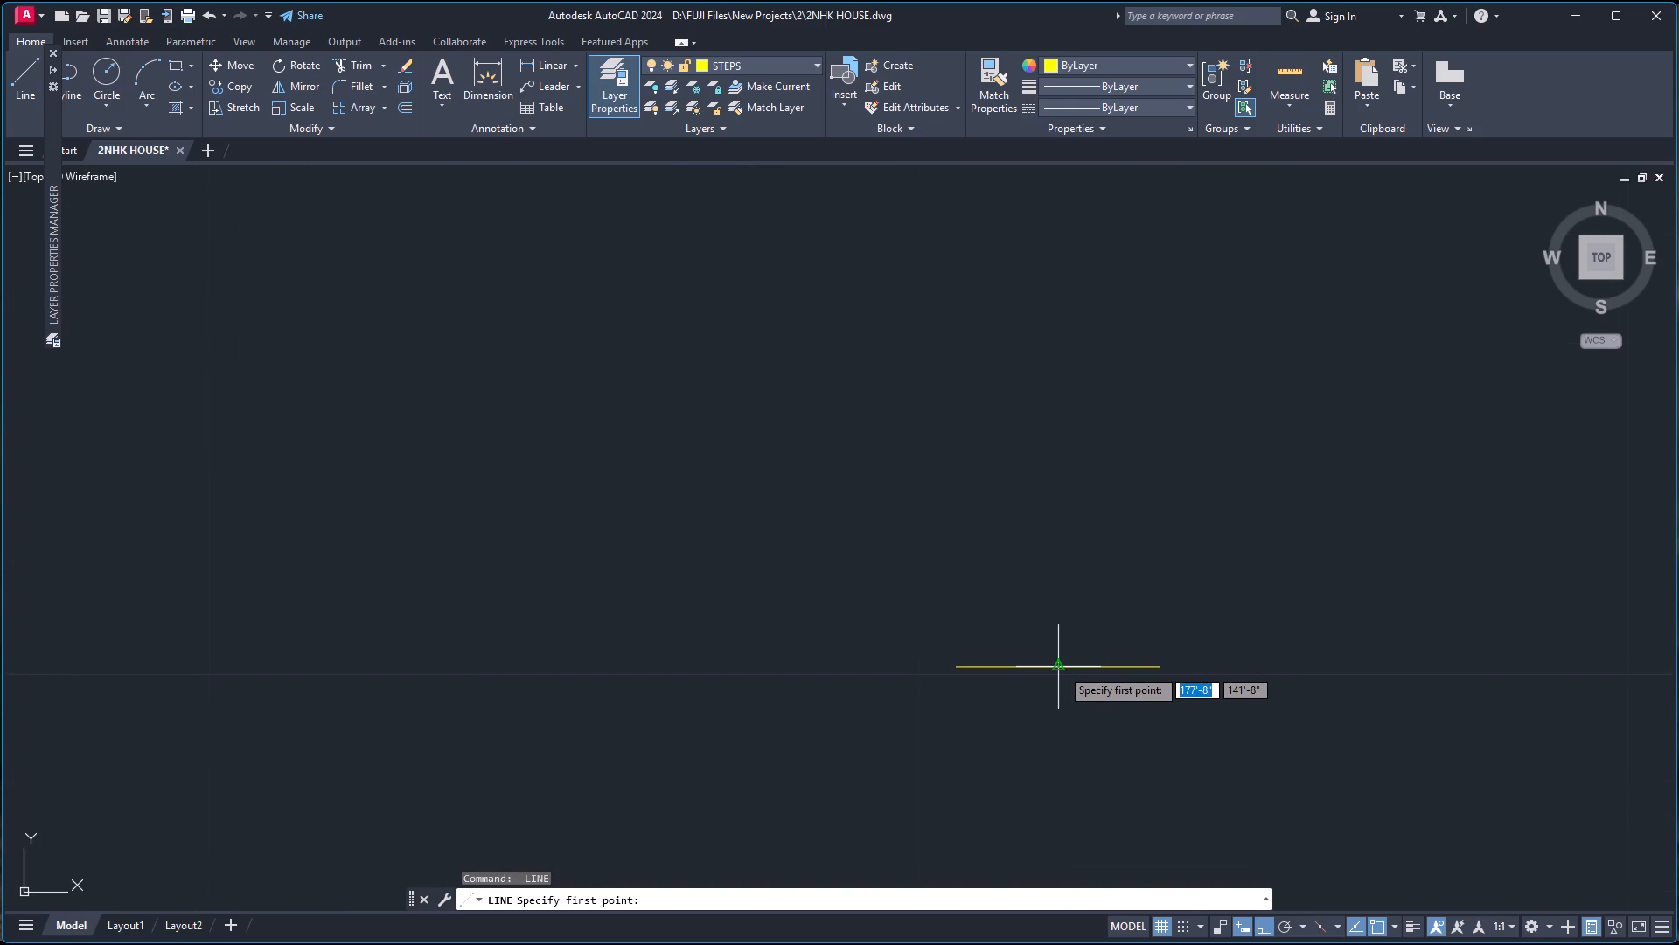
click(1059, 668)
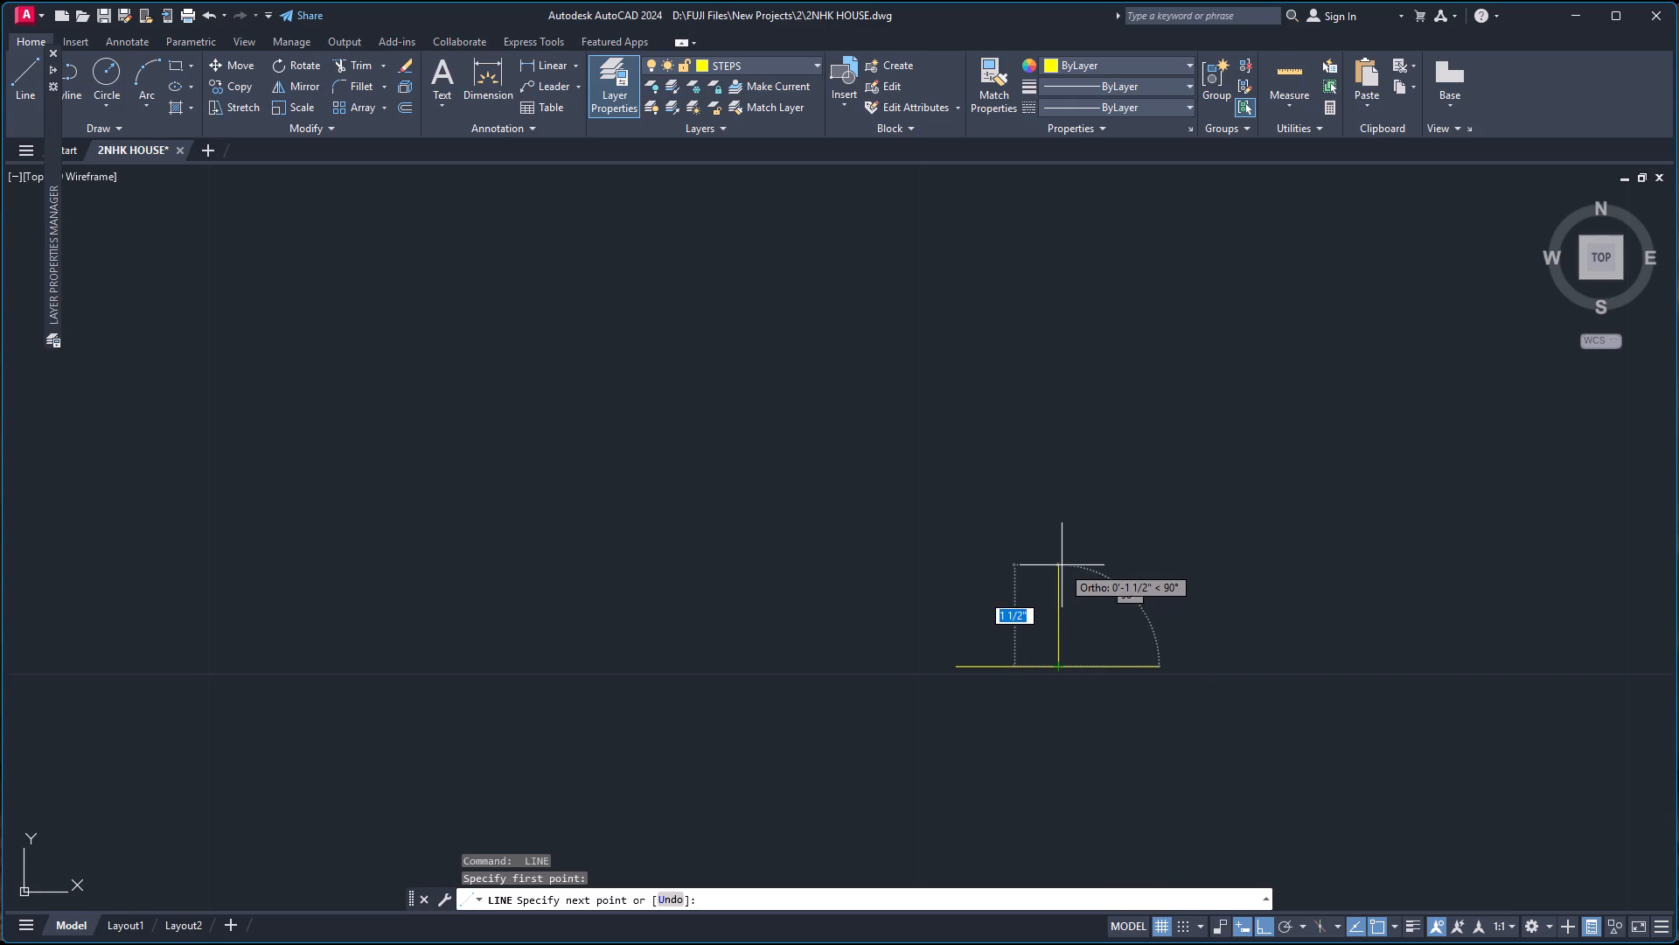
click(1056, 590)
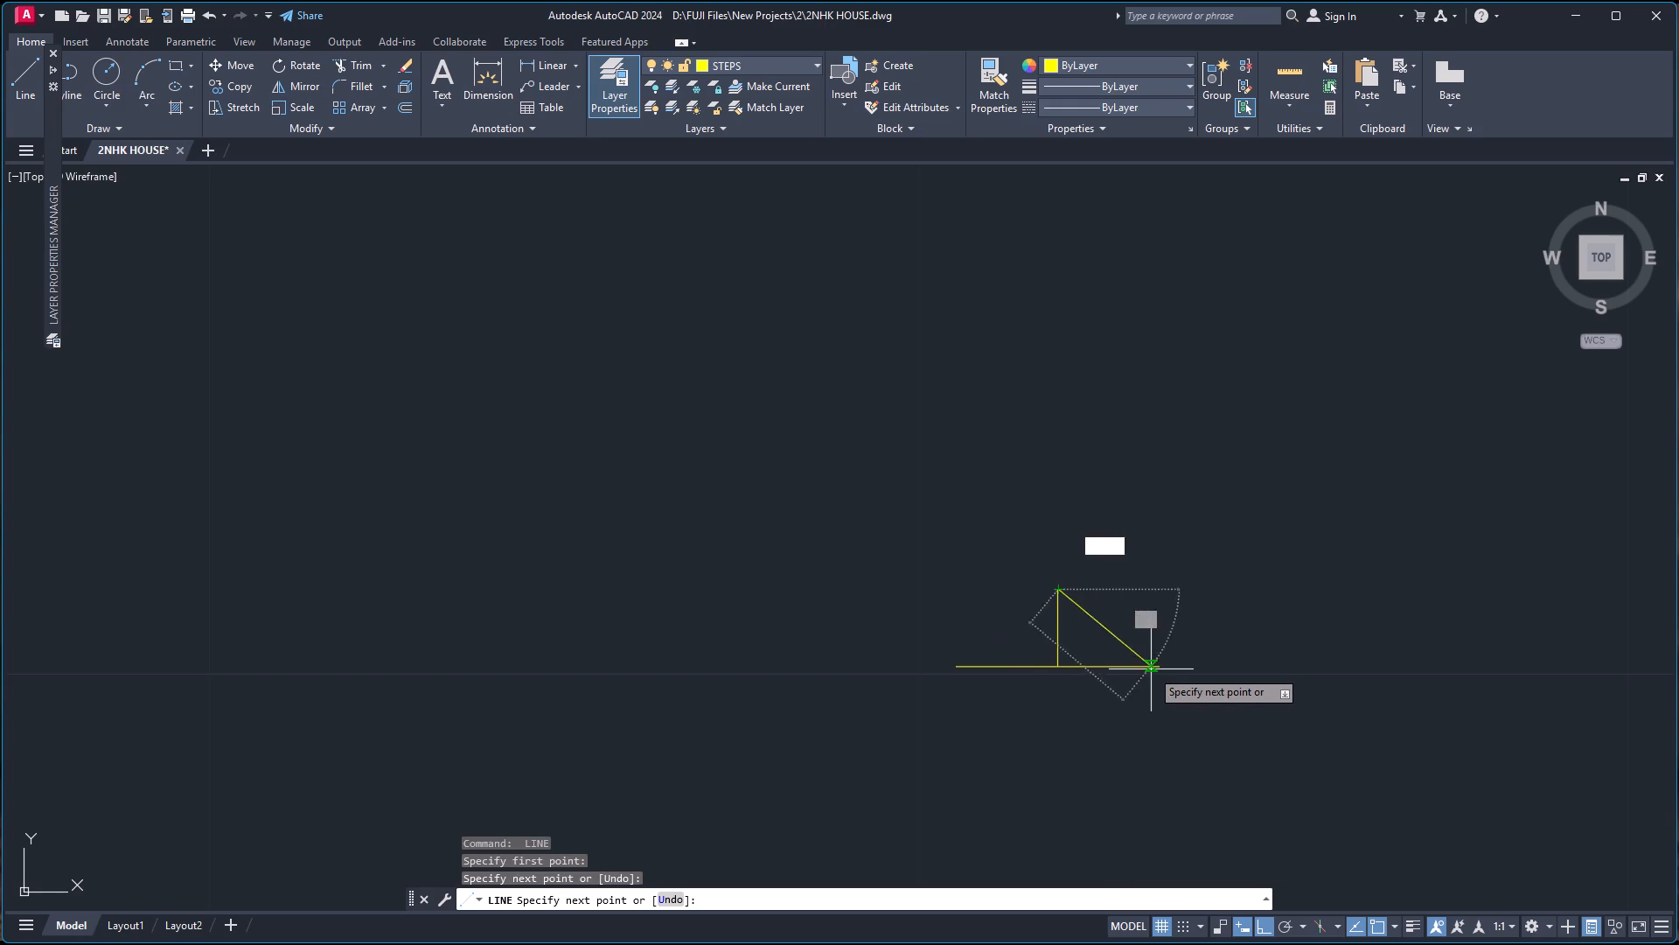
click(1155, 672)
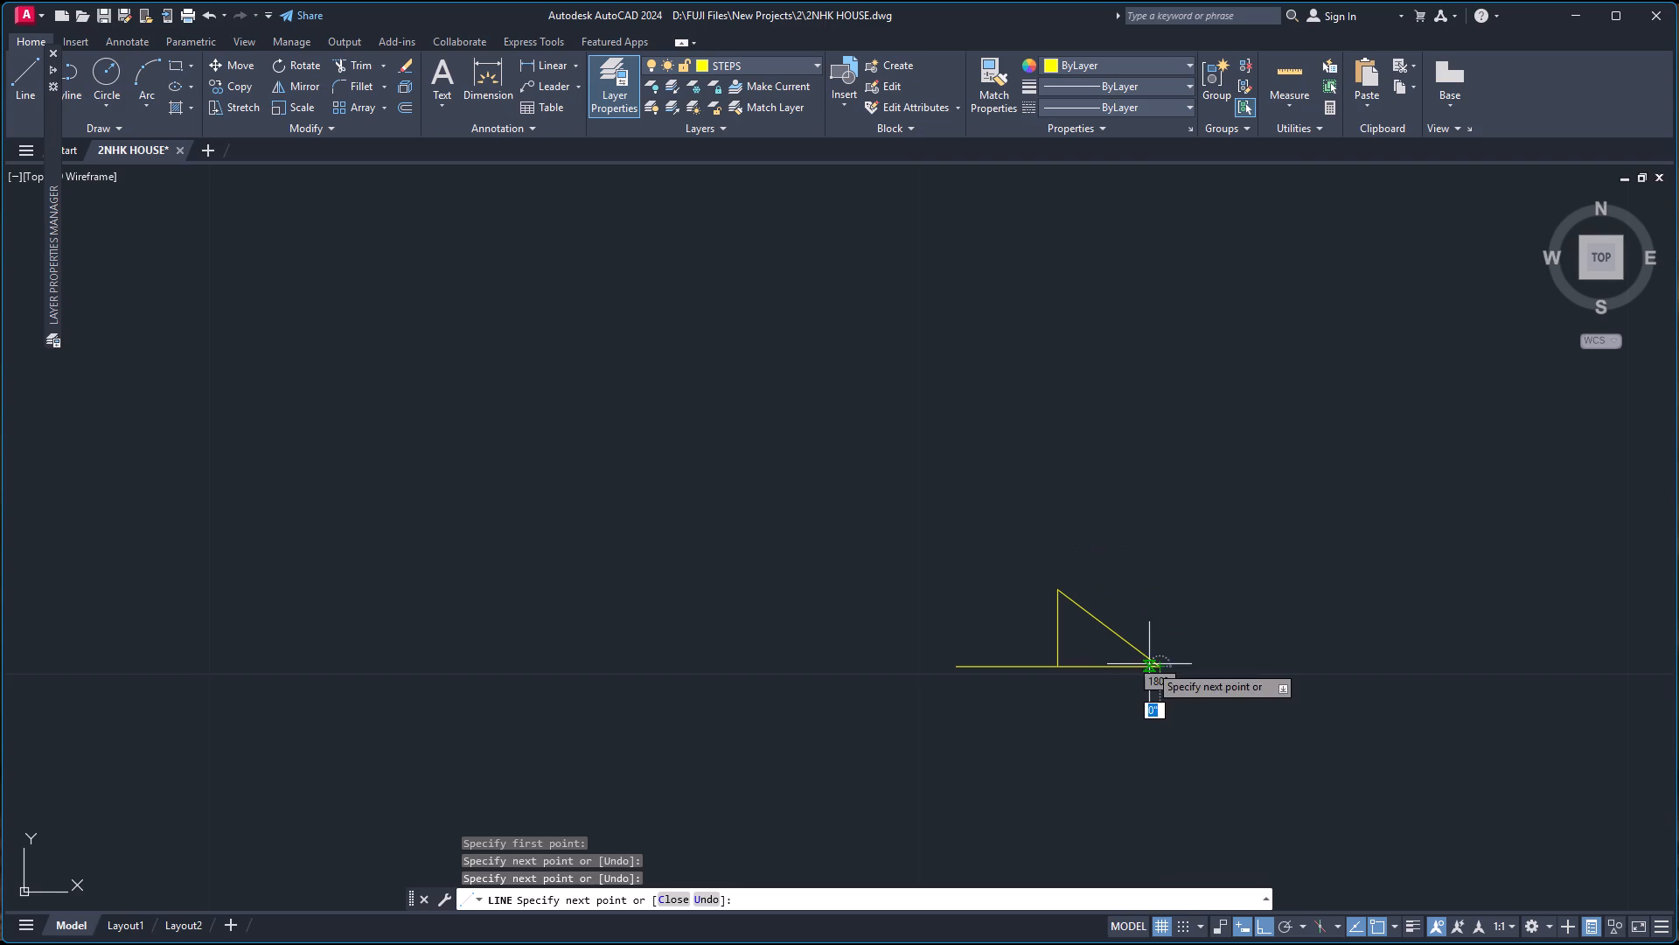
key(space)
key(space)
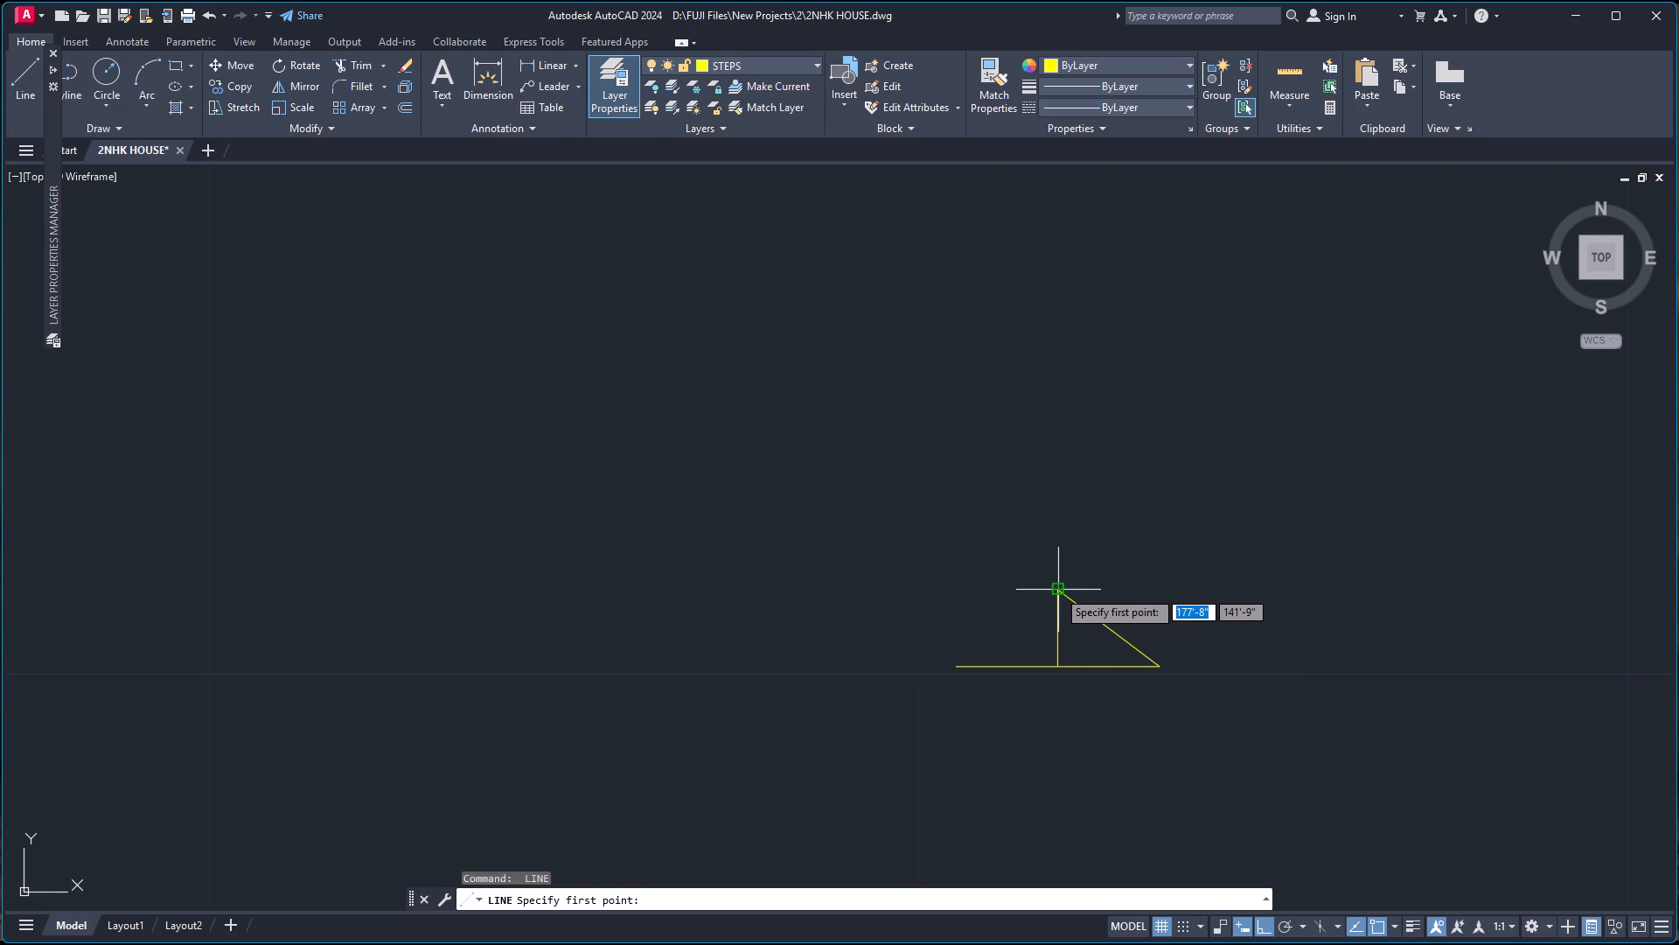
click(1055, 591)
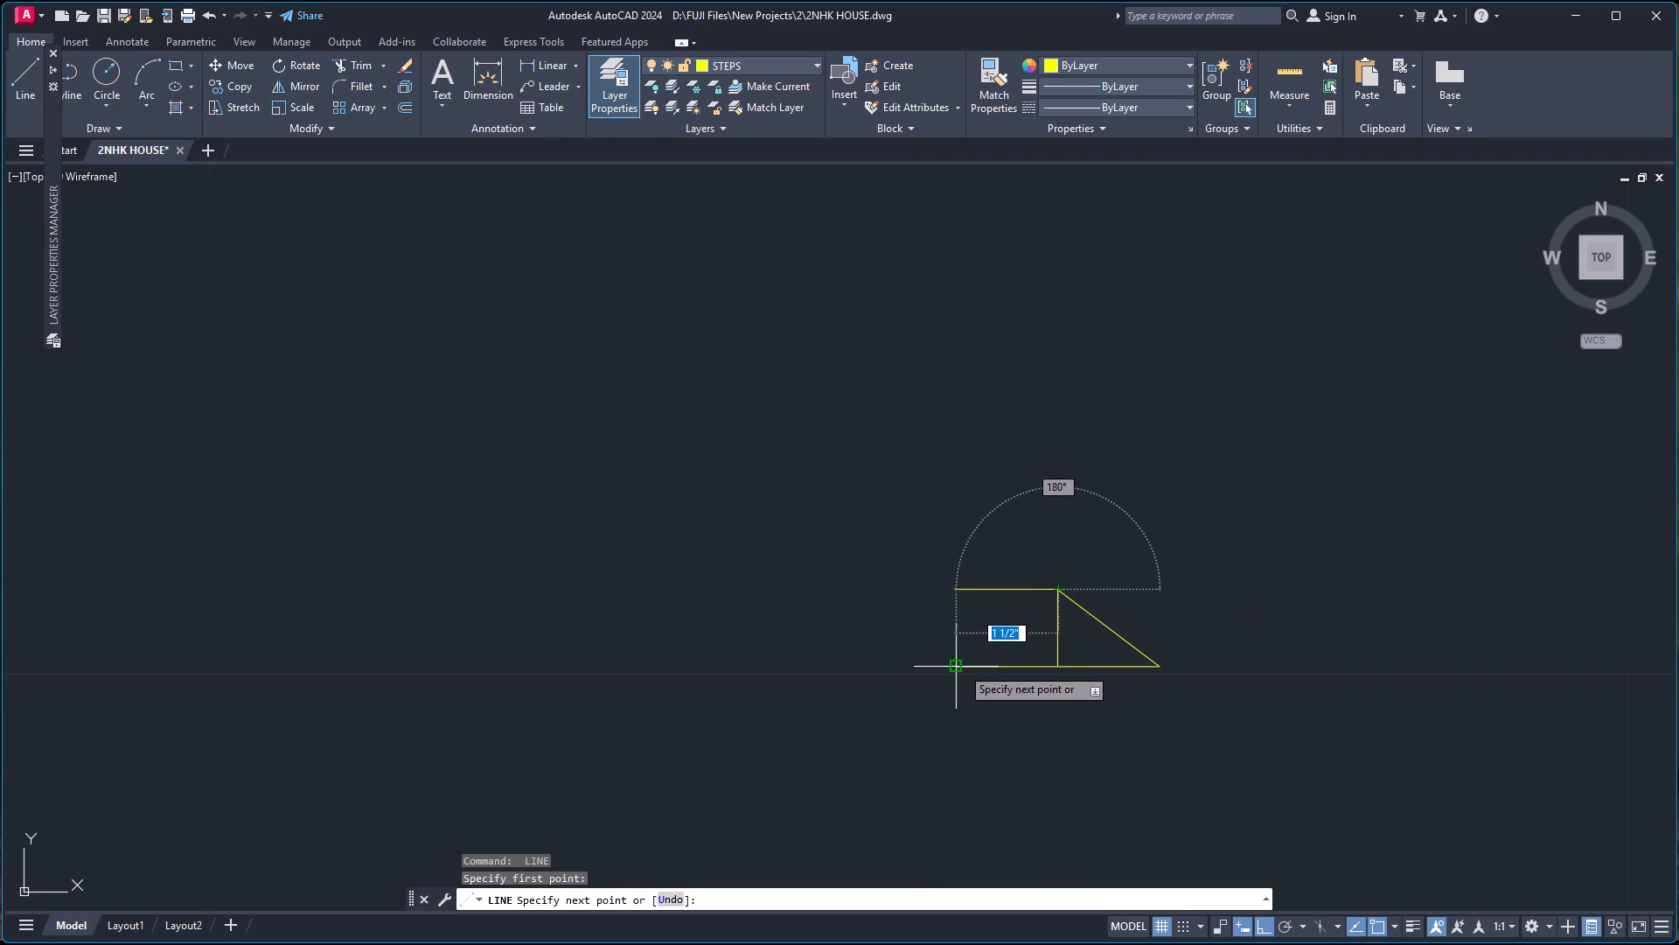
click(958, 667)
key(space)
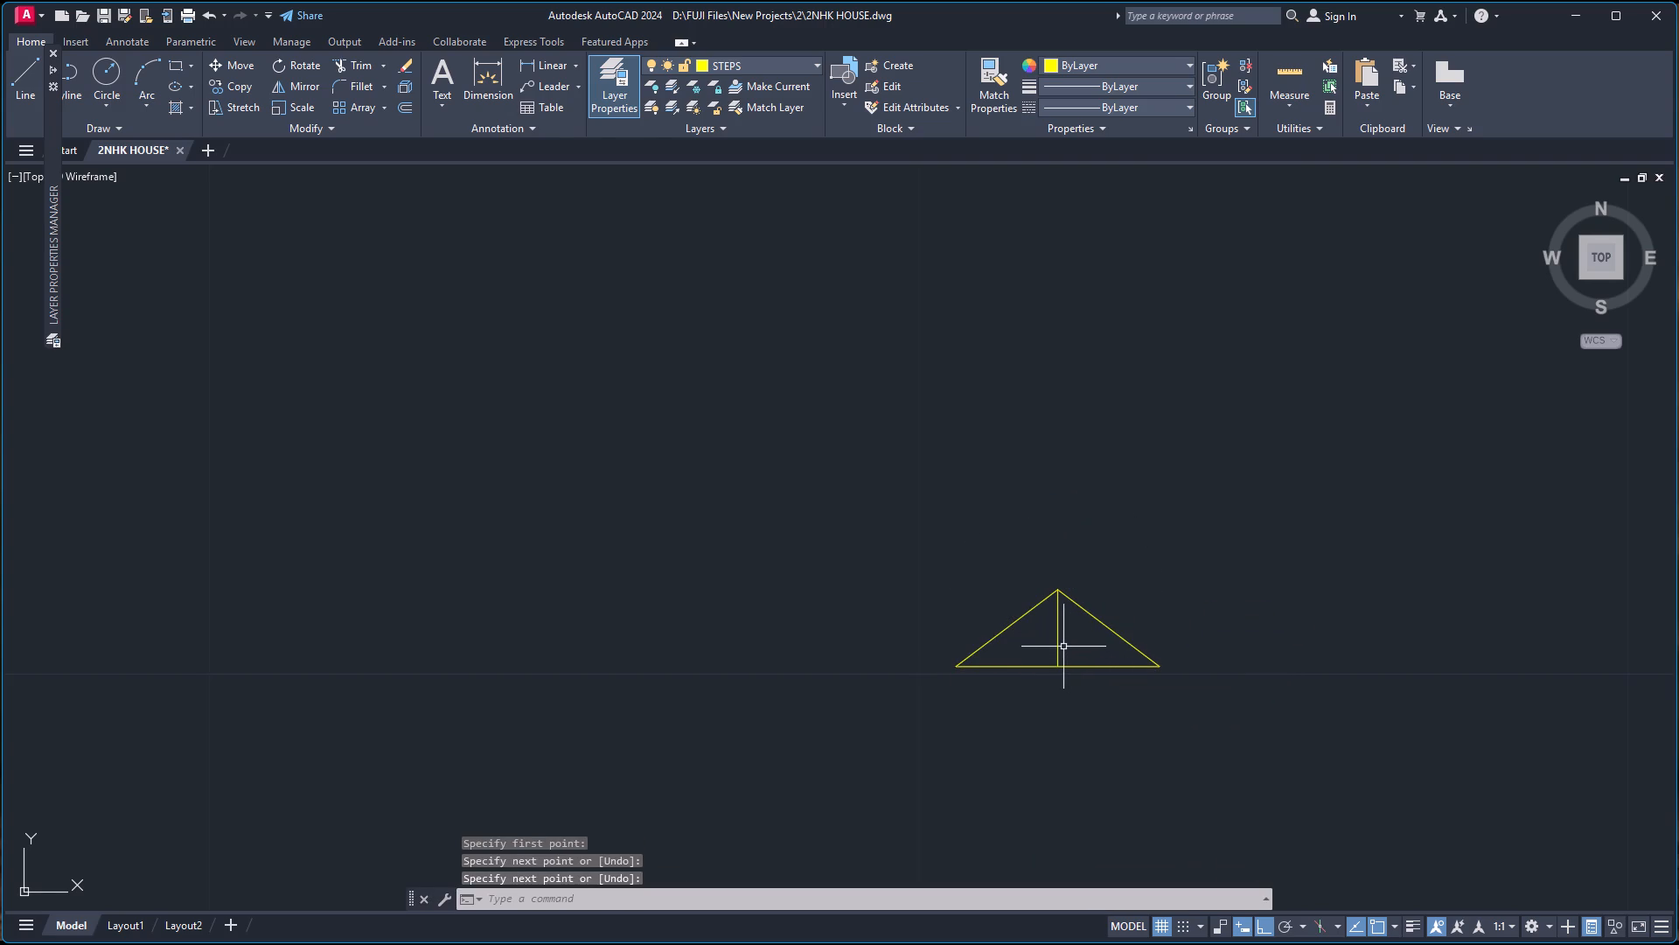
Erase the vertical construction line inside the arrowhead triangle.
click(1056, 644)
key(Delete)
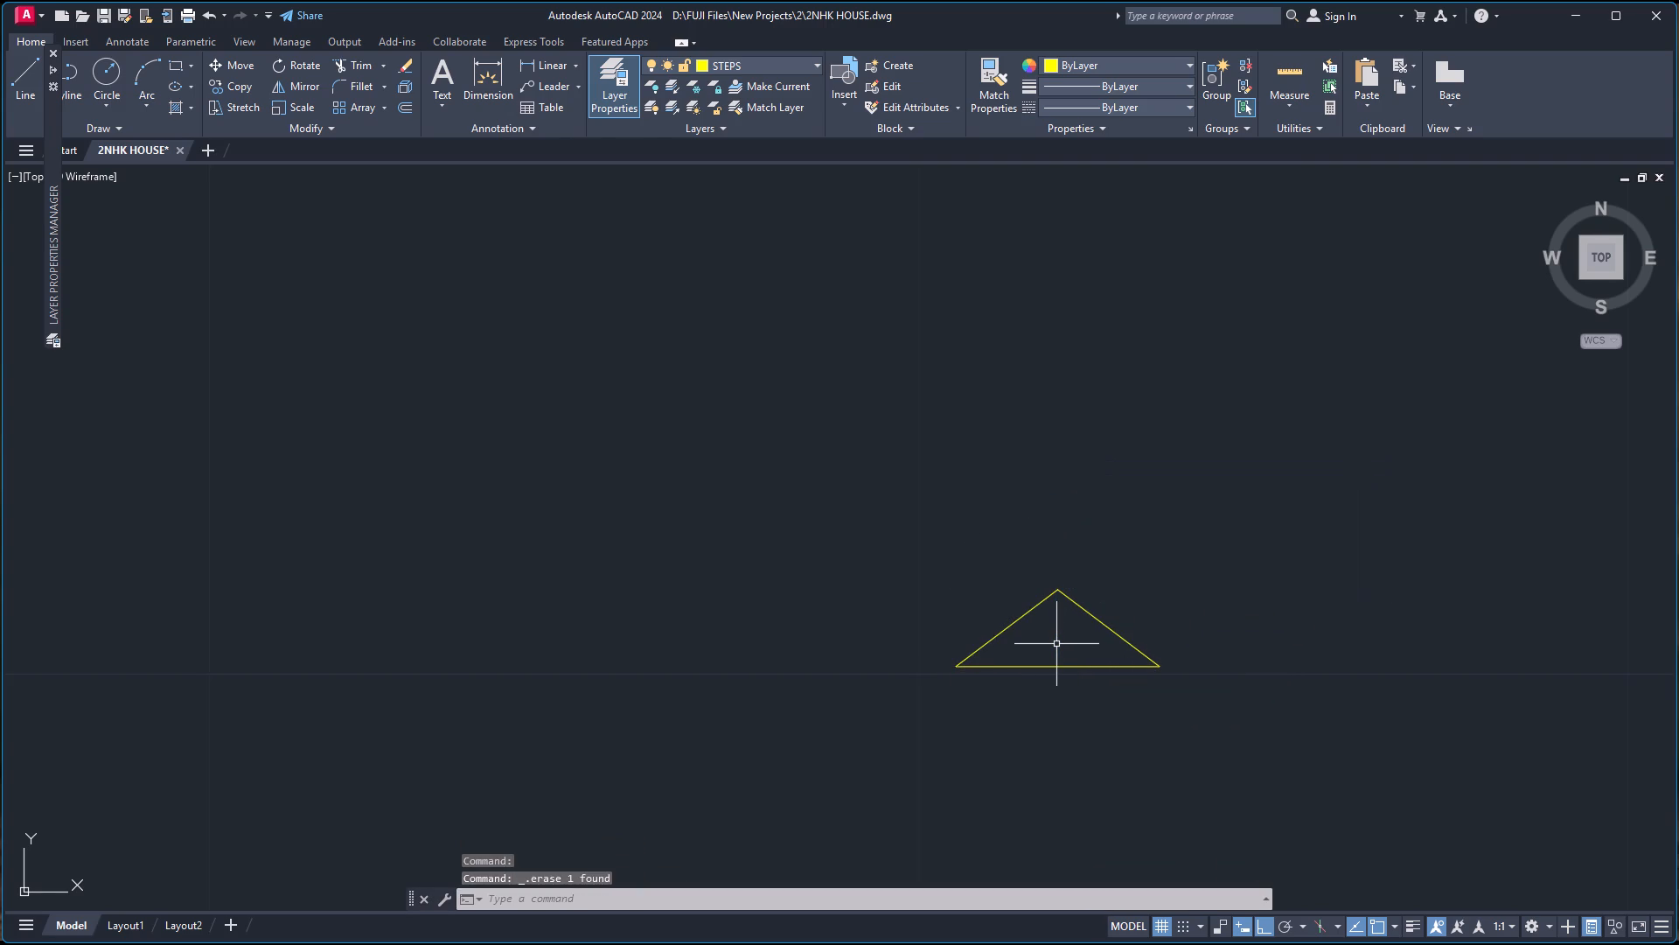
Fill the arrowhead triangle with a solid hatch.
key(h)
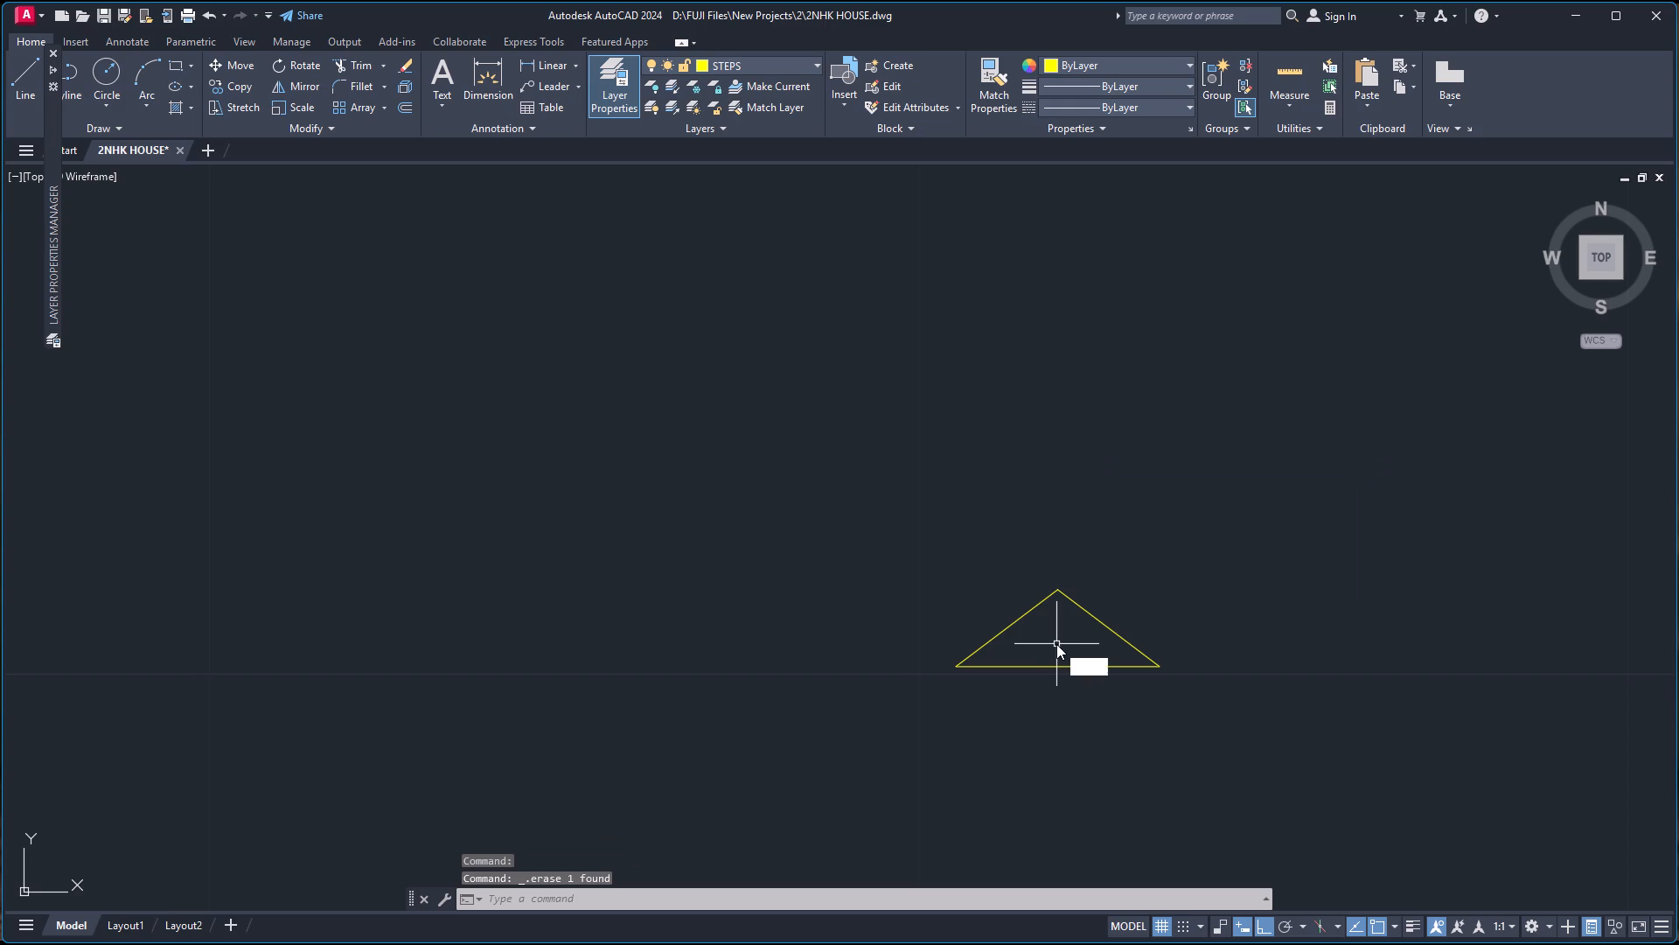
key(Return)
click(1063, 639)
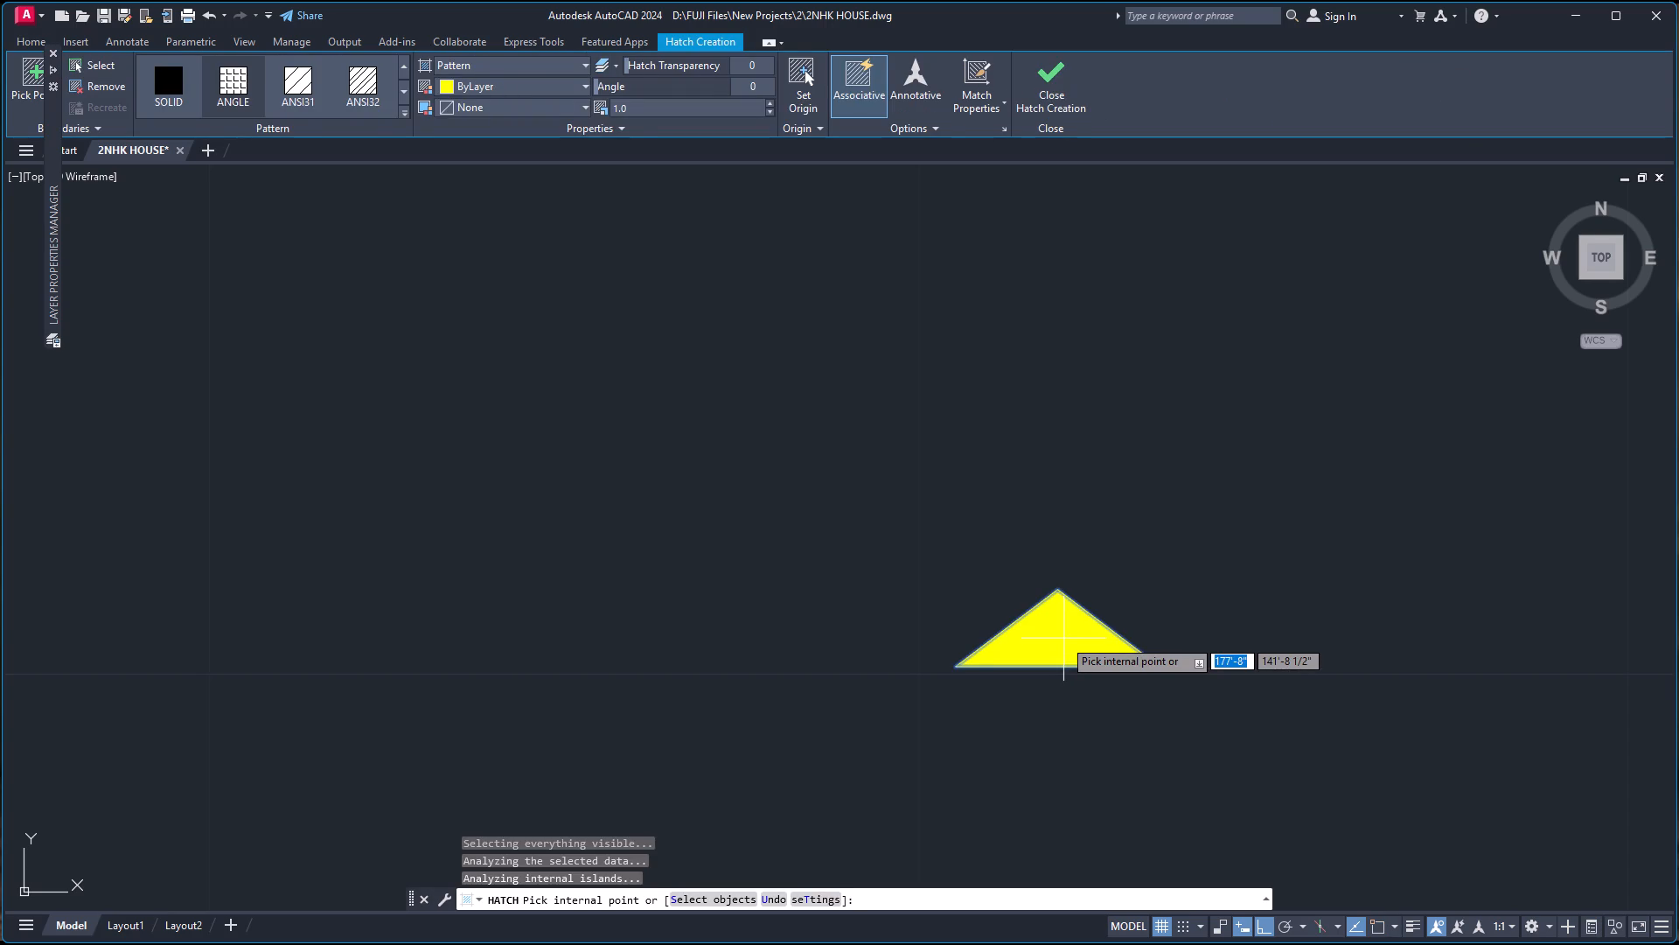
key(Escape)
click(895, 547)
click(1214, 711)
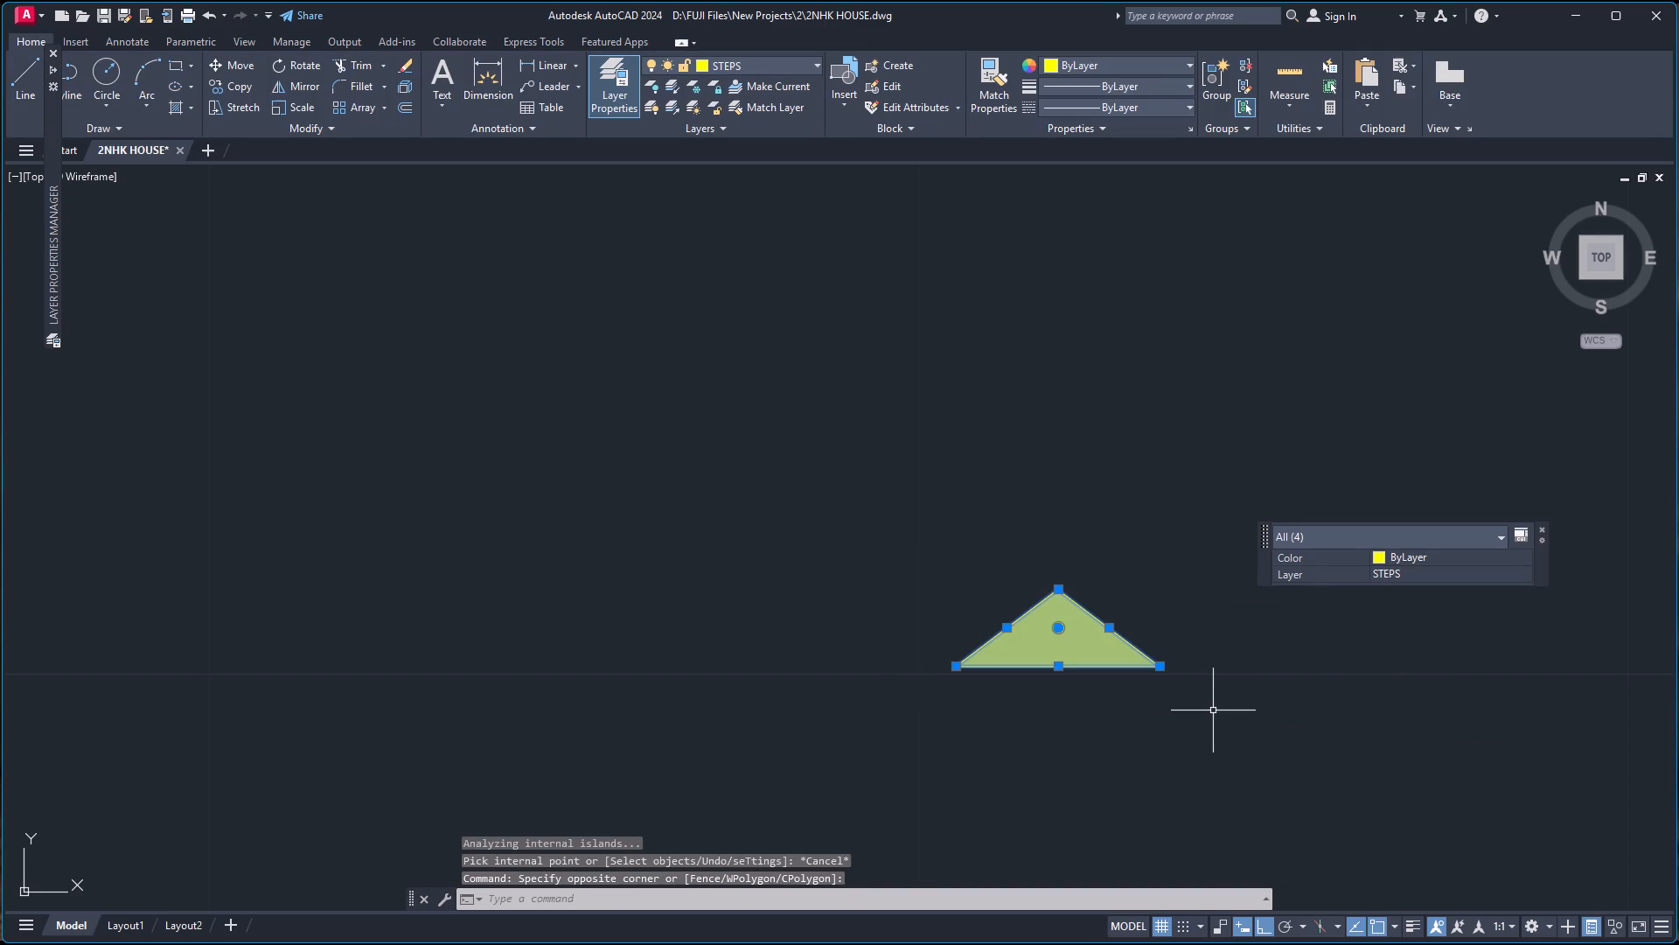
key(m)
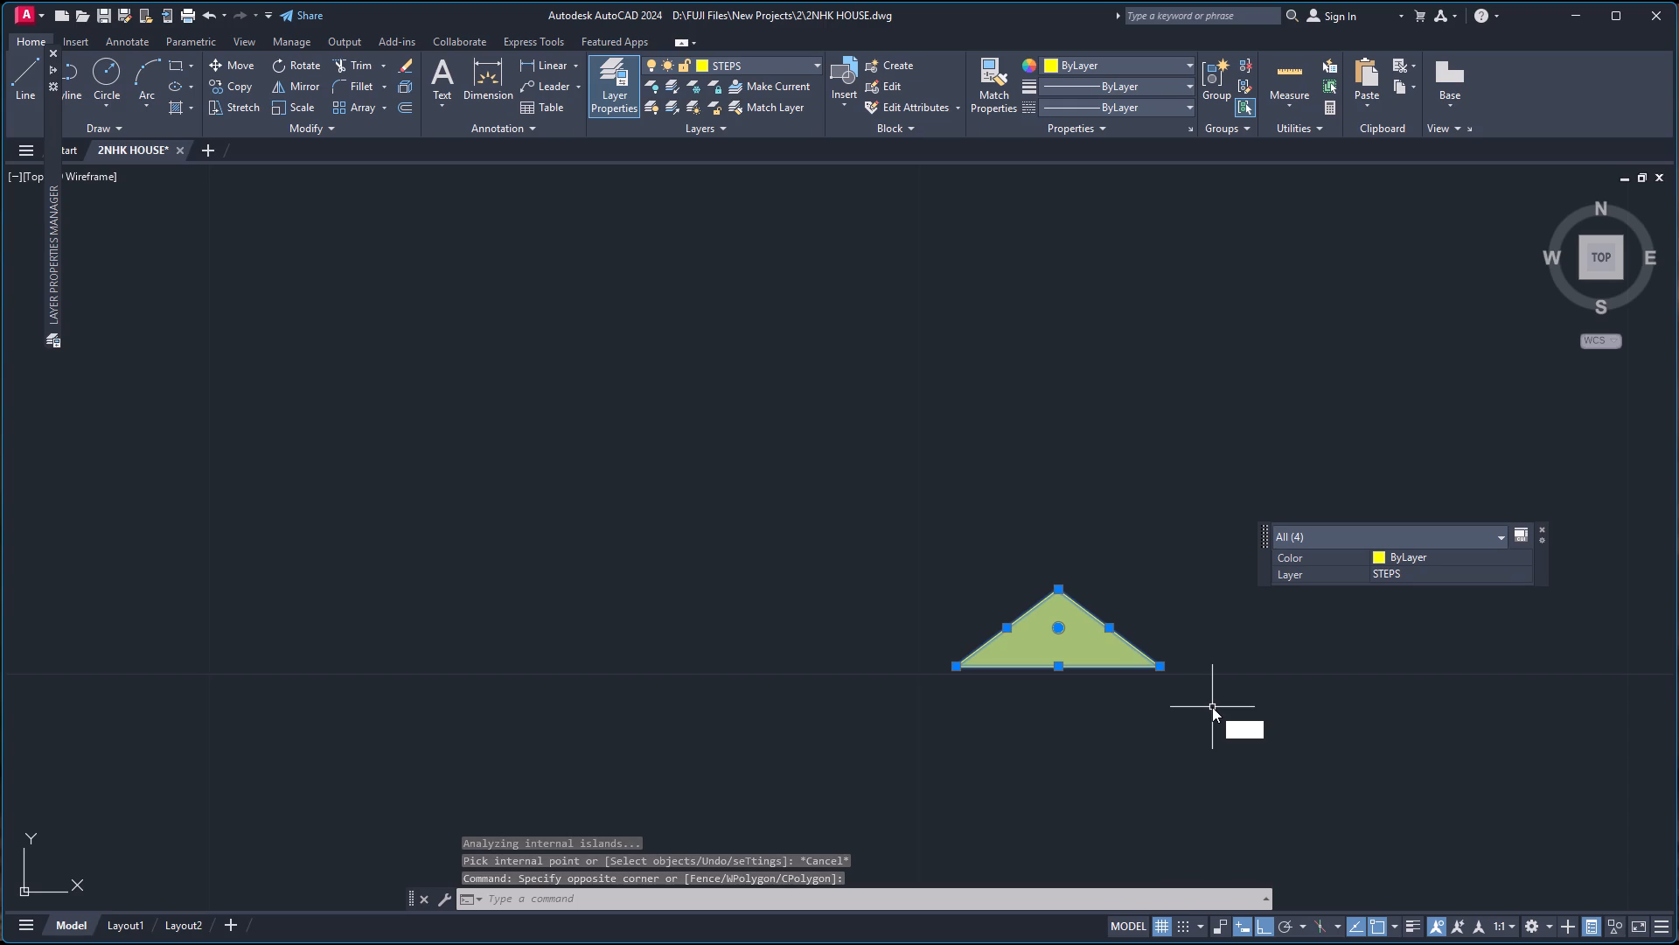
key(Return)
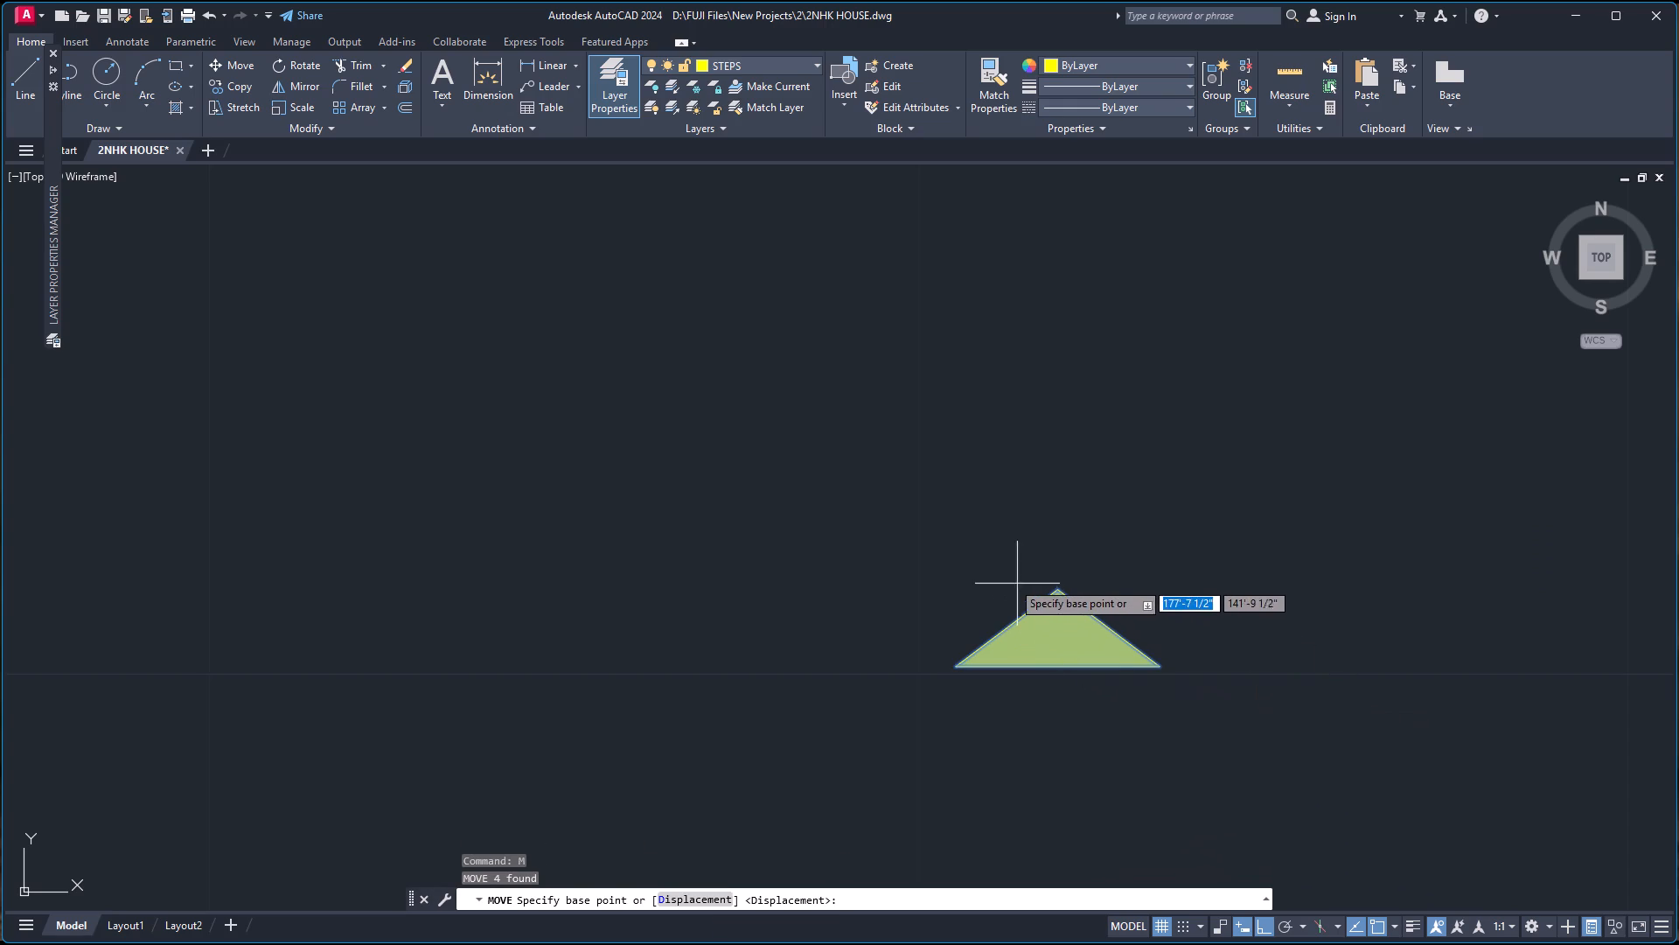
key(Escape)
Group the three triangle lines and the solid hatch into one arrowhead object.
click(916, 563)
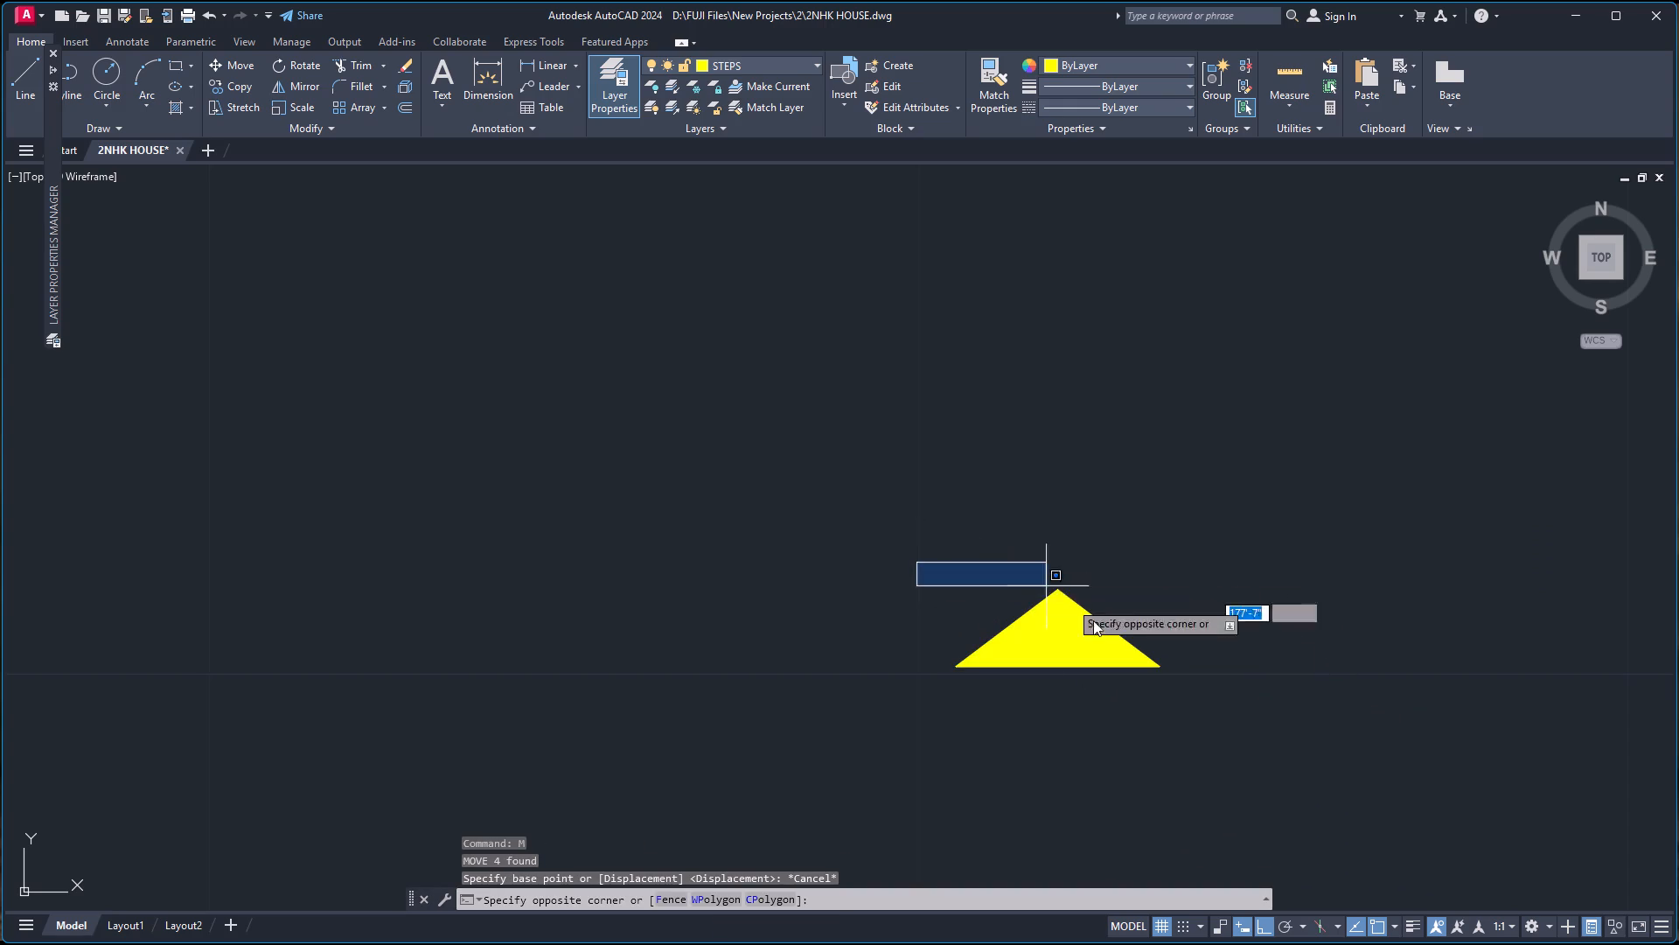
click(1205, 720)
key(g)
key(Return)
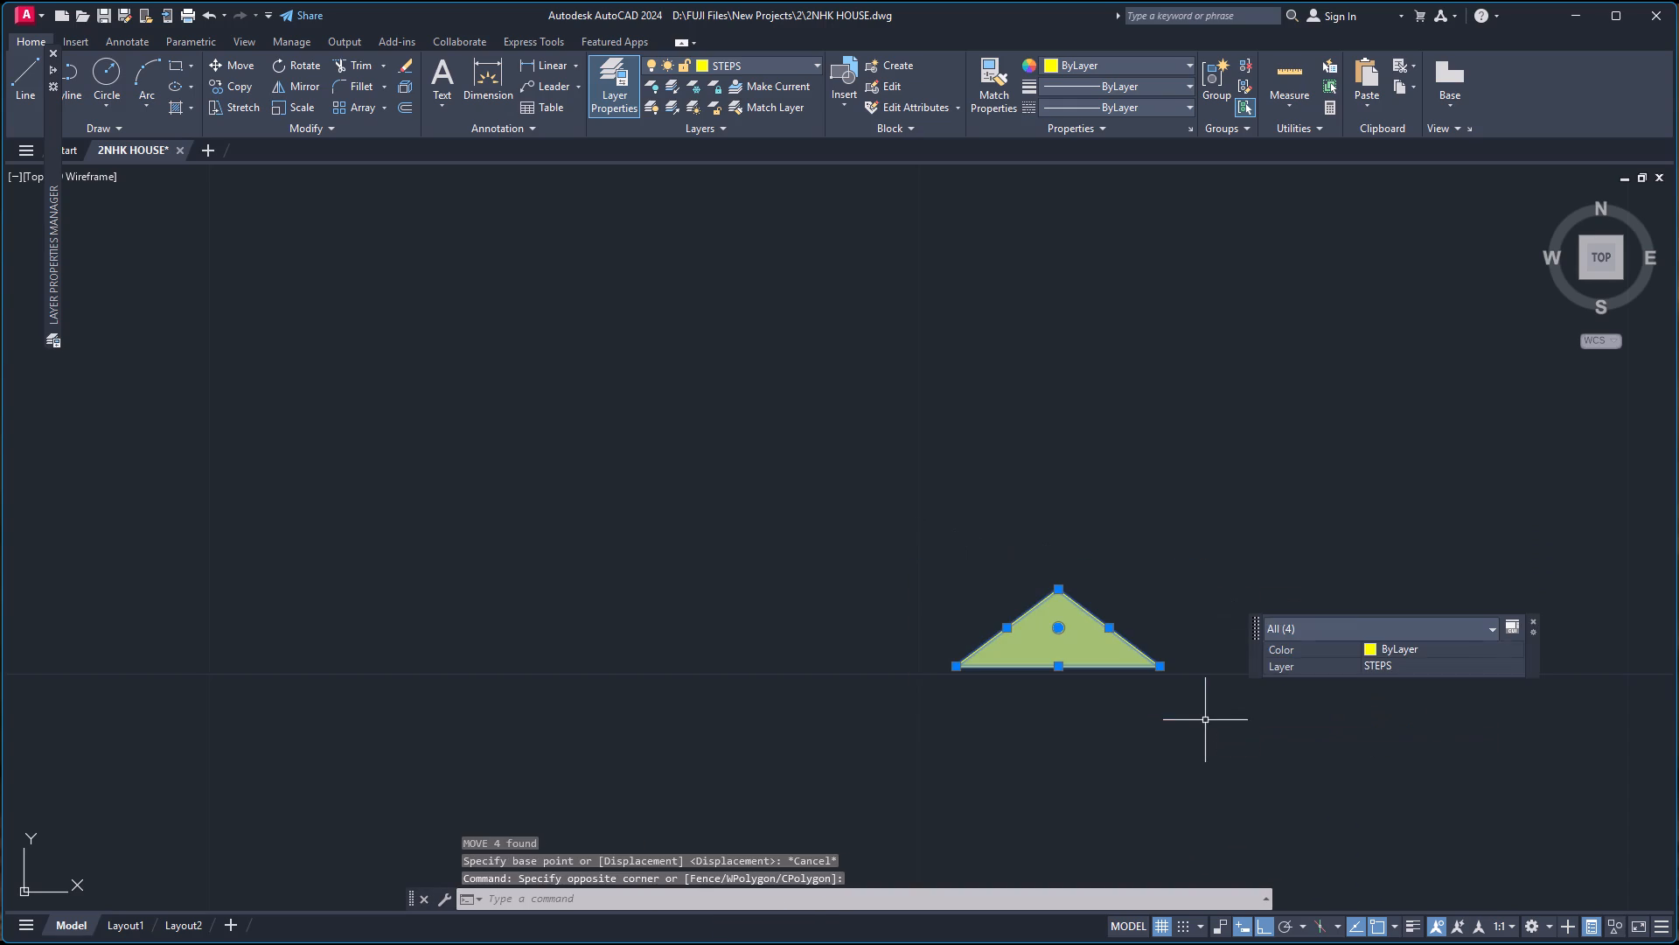
Rotate the grouped arrowhead 90° counterclockwise about the midpoint of its base so it points left.
click(1055, 657)
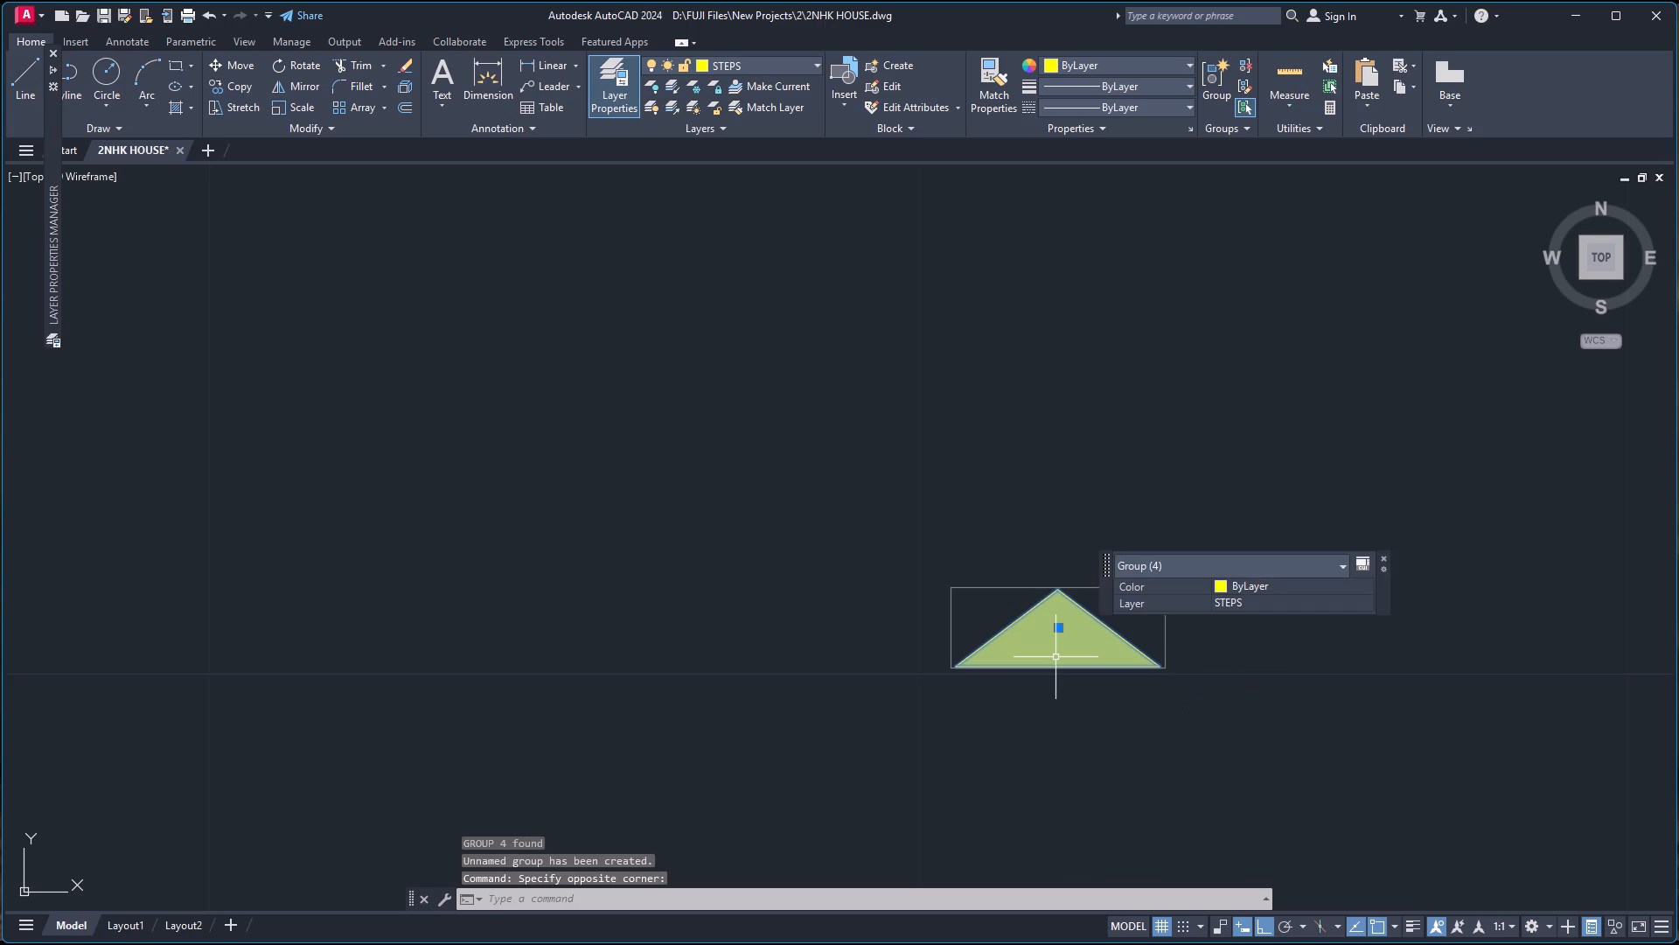
text(RO)
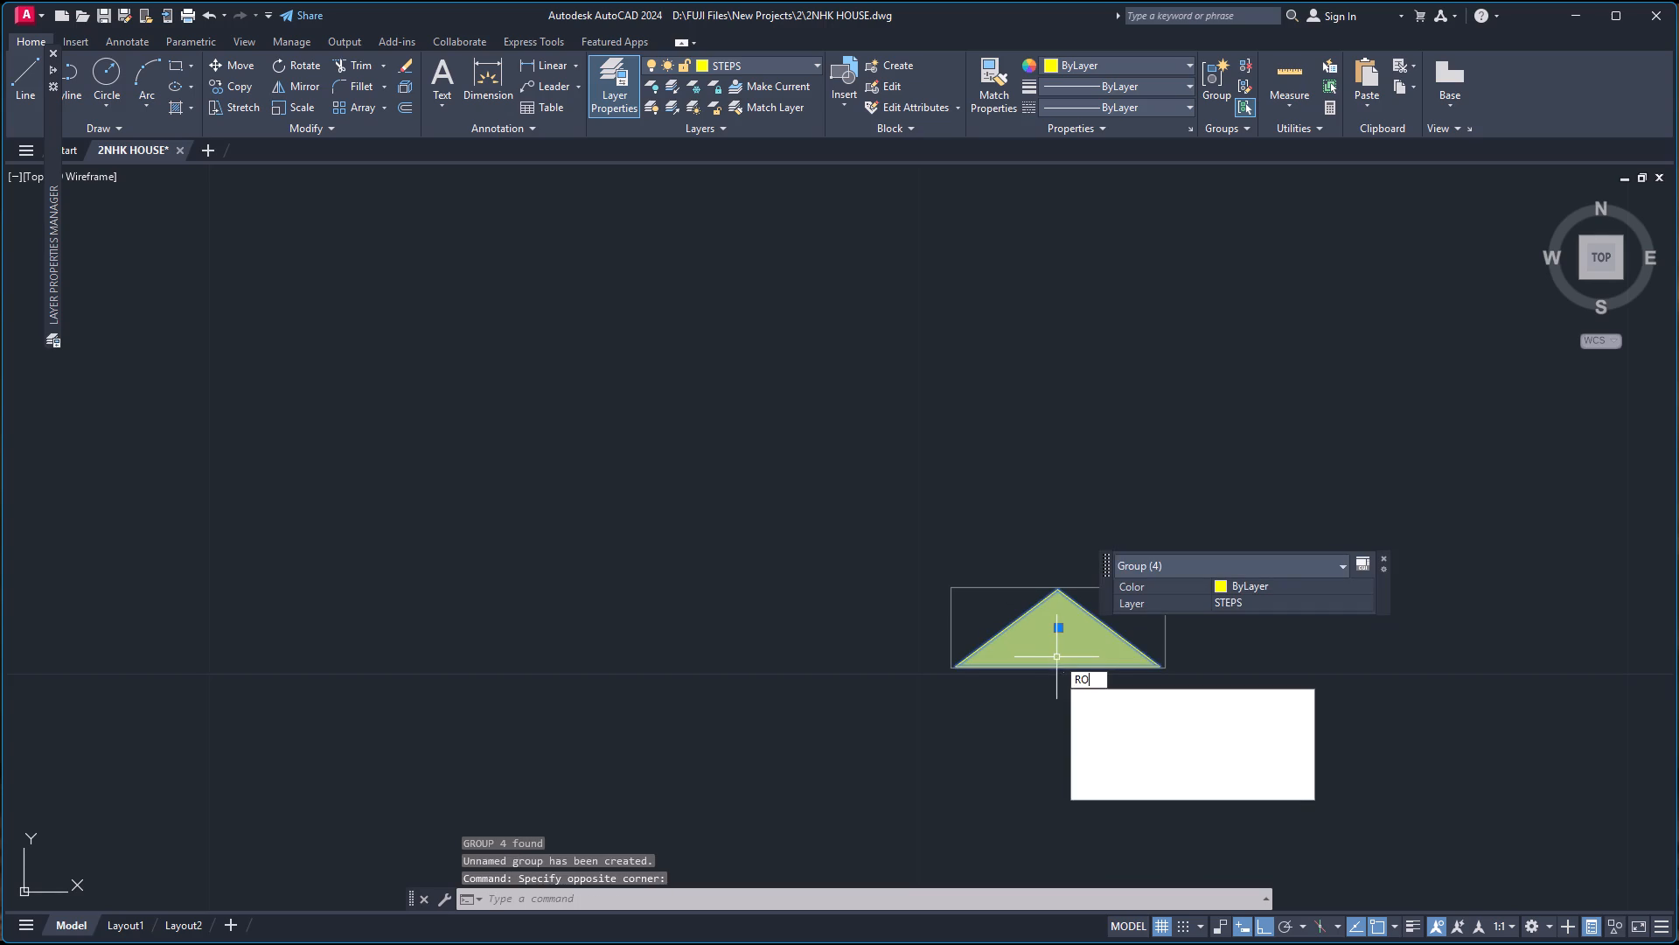
key(Return)
click(1056, 671)
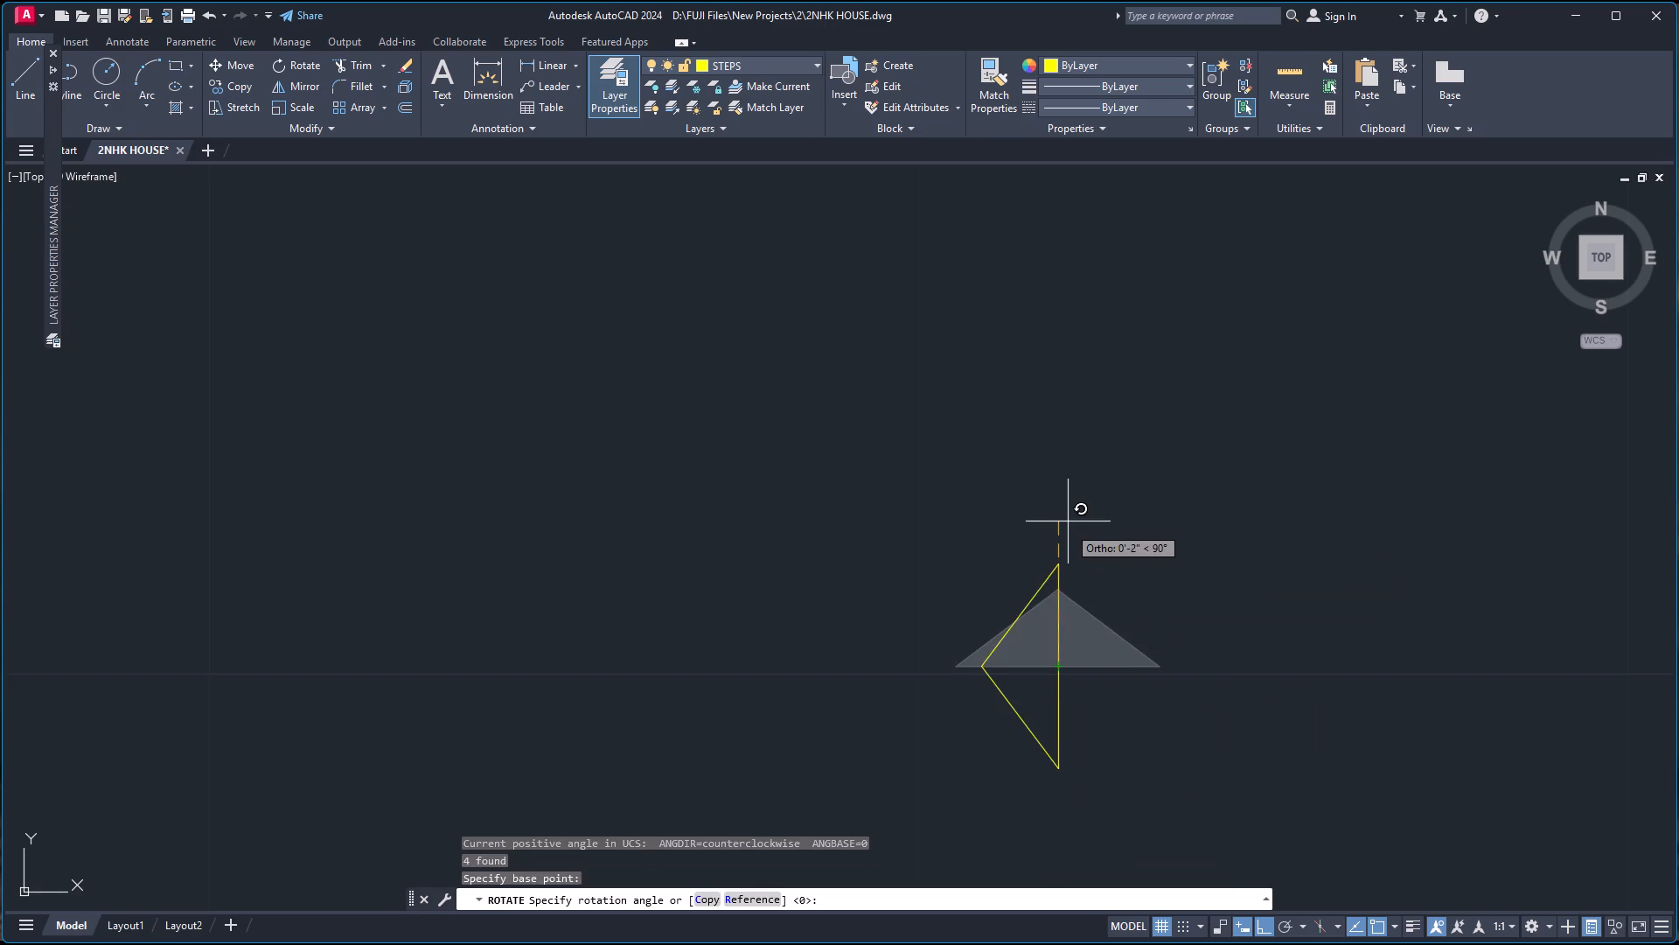
click(1068, 521)
Move the arrowhead by its base midpoint onto the left end of the horizontal direction line in the lower stair flight.
click(947, 533)
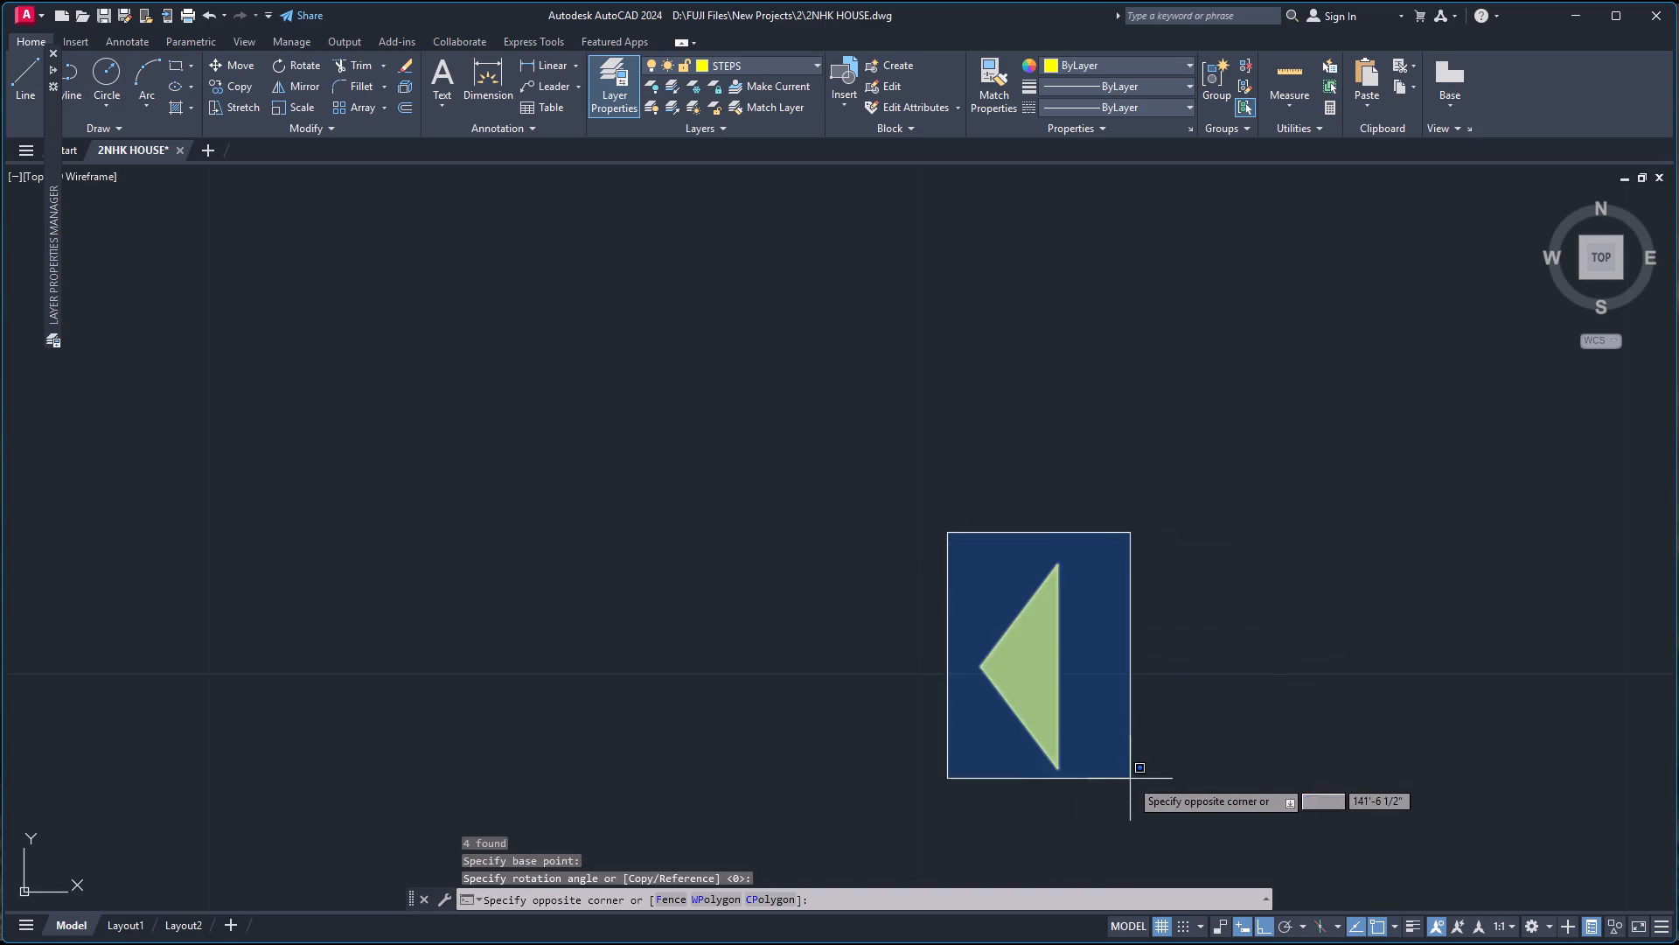
click(1130, 779)
key(m)
key(Return)
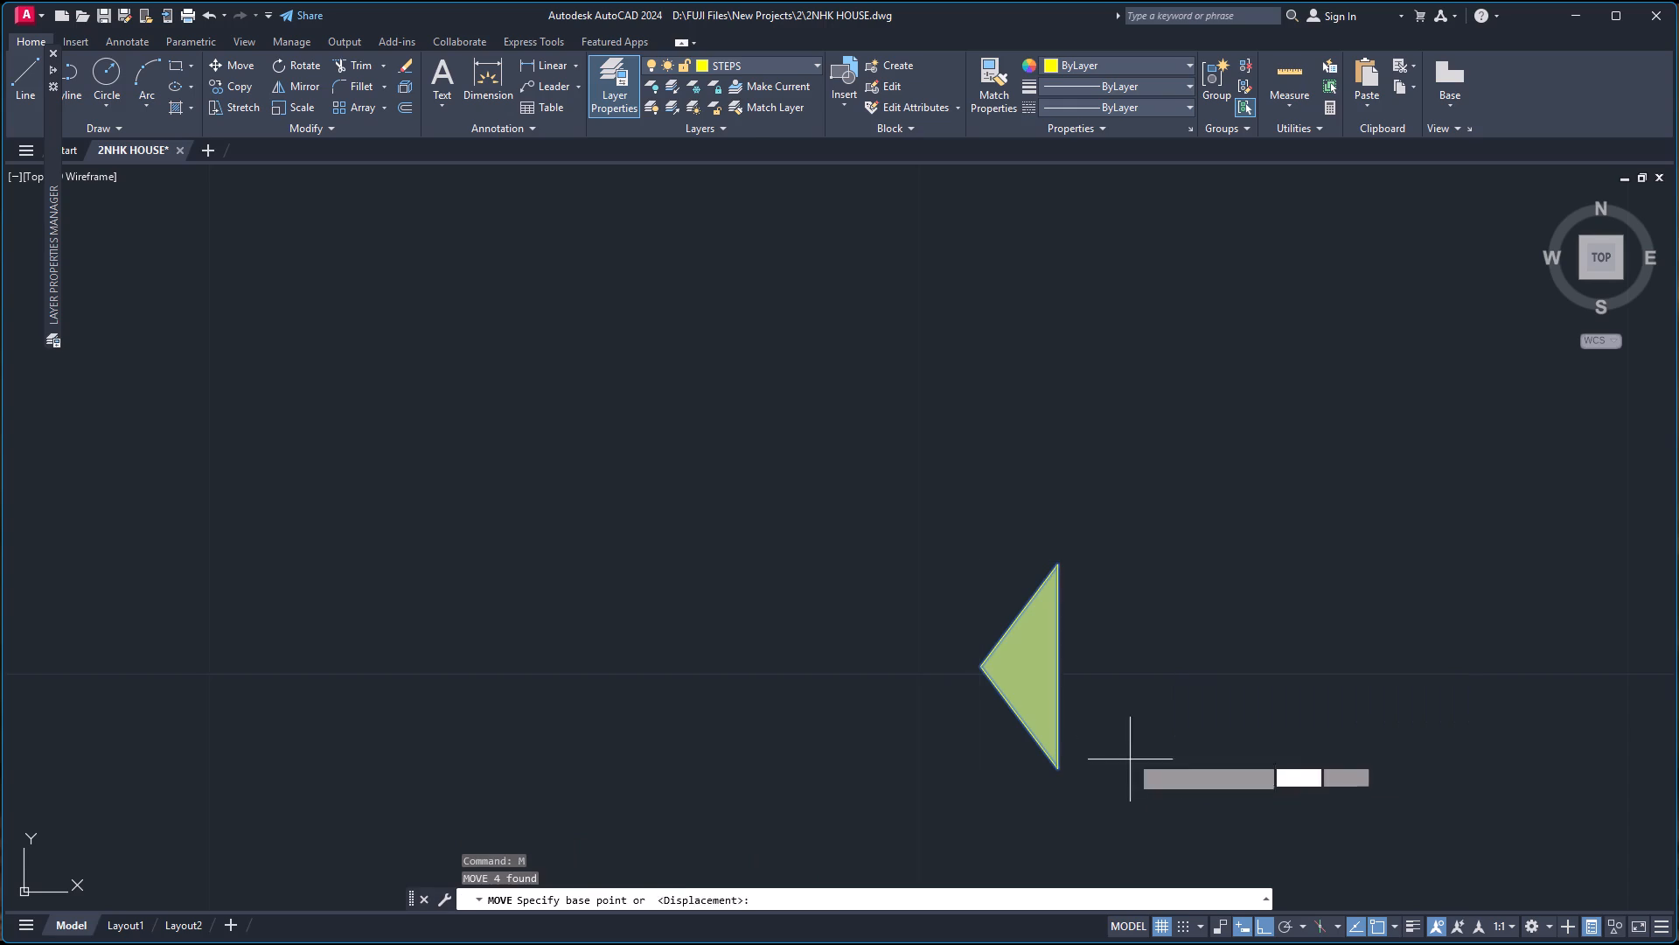
click(1056, 668)
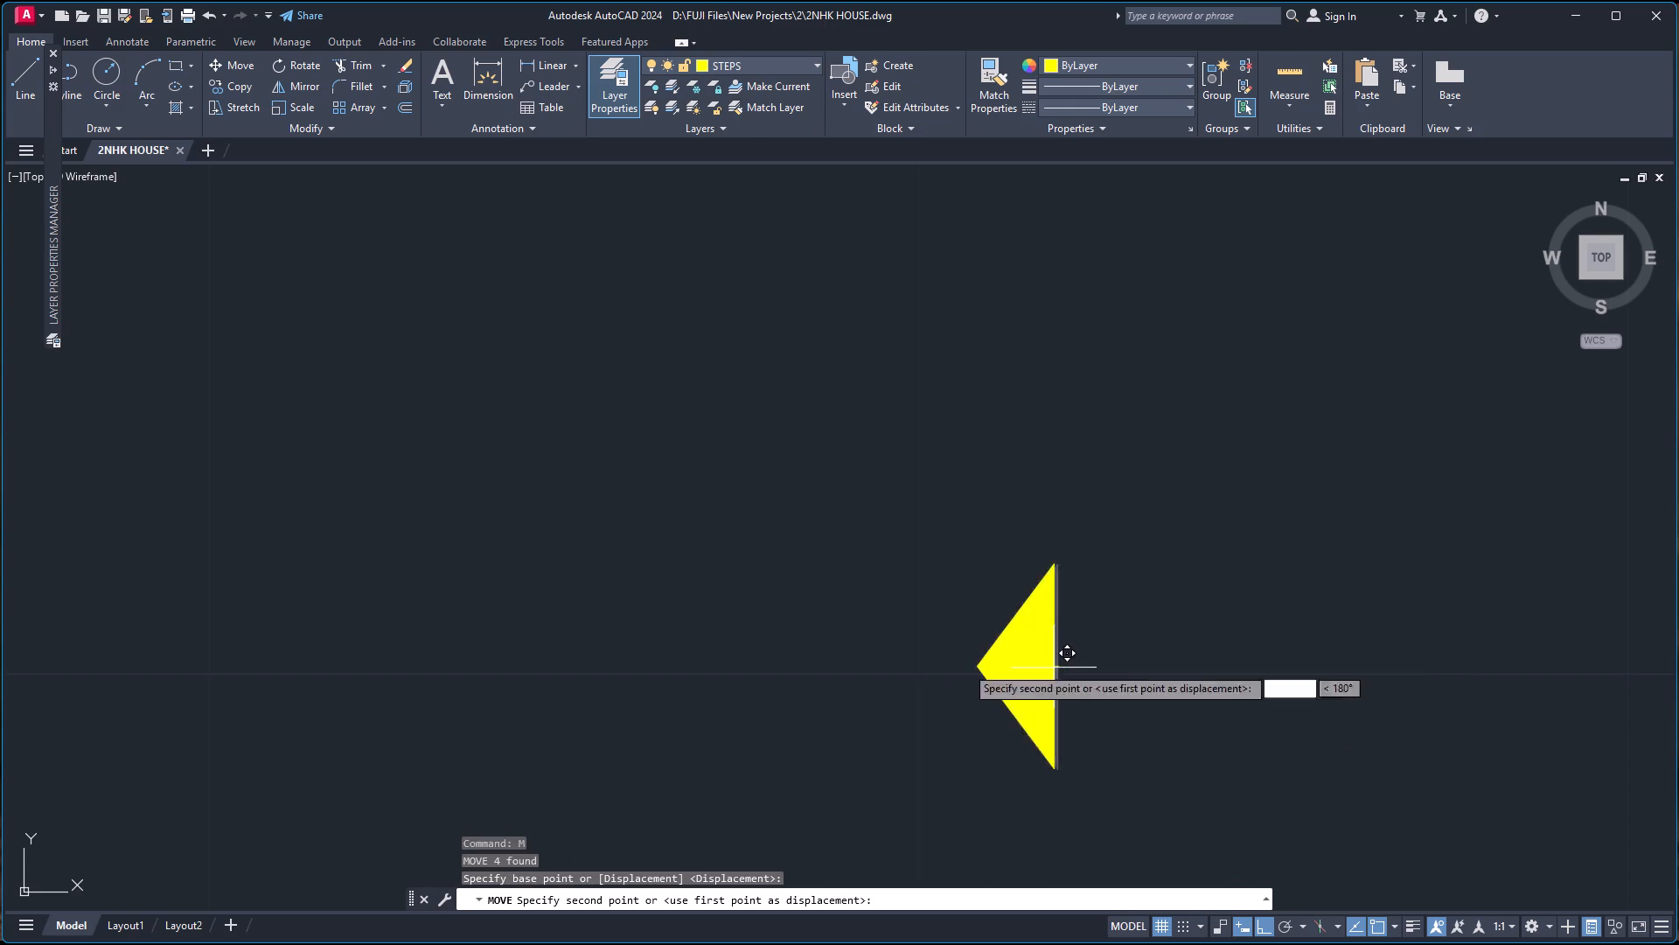
scroll(402, 658, down, 5)
scroll(288, 692, down, 5)
scroll(185, 687, up, 5)
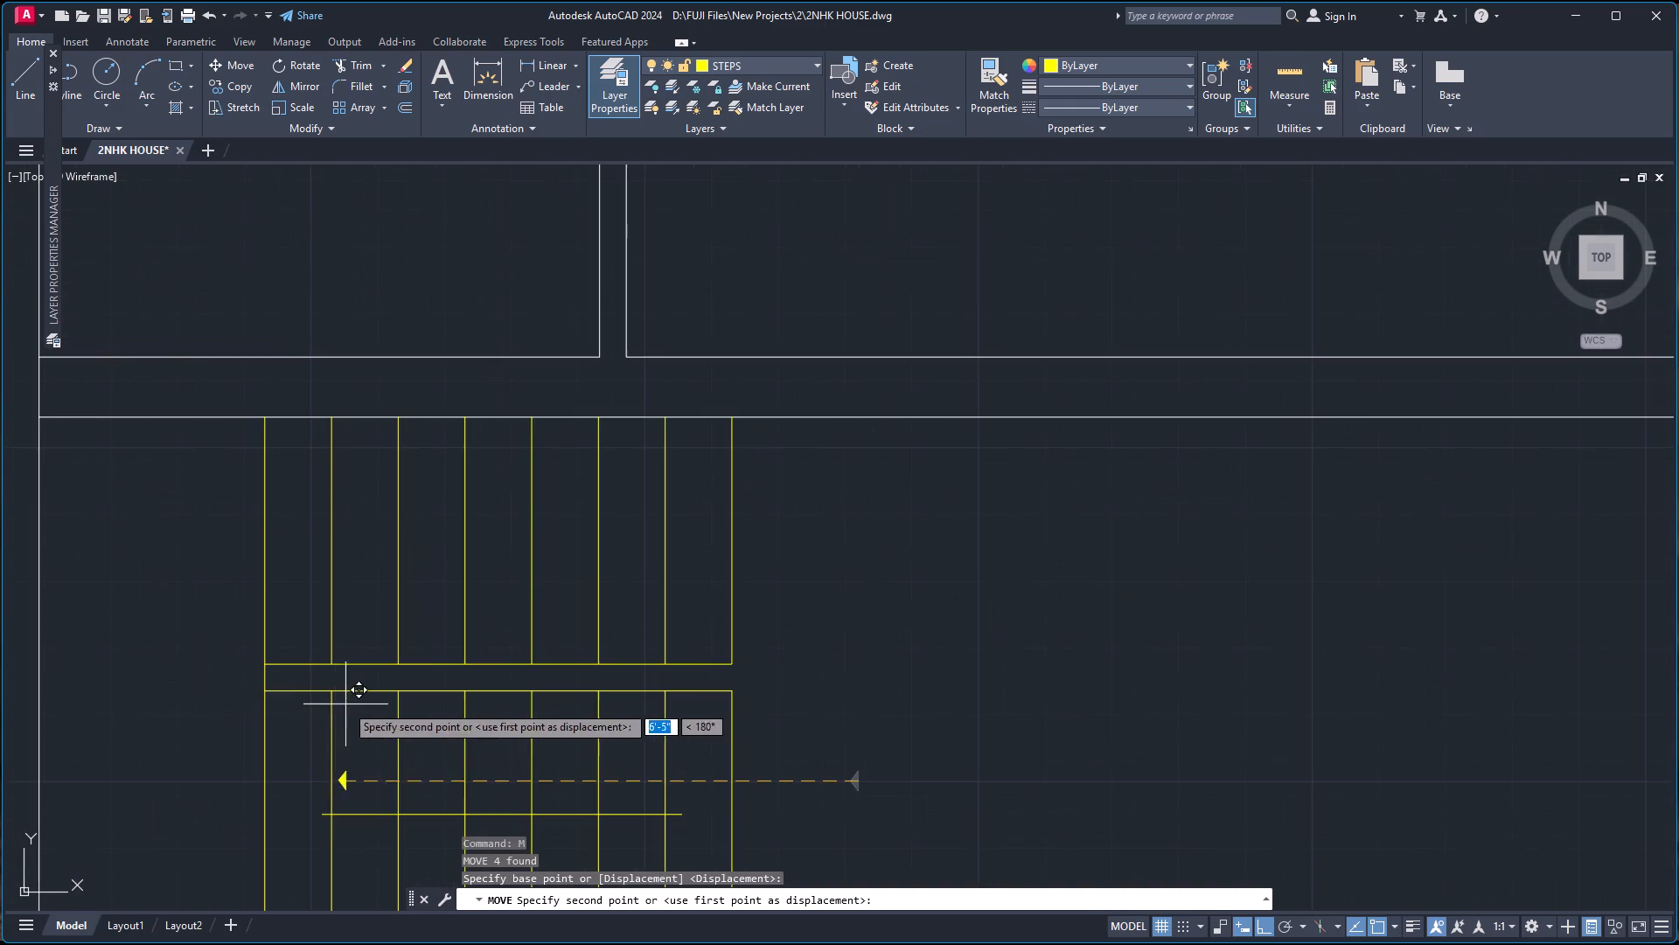
scroll(310, 814, up, 3)
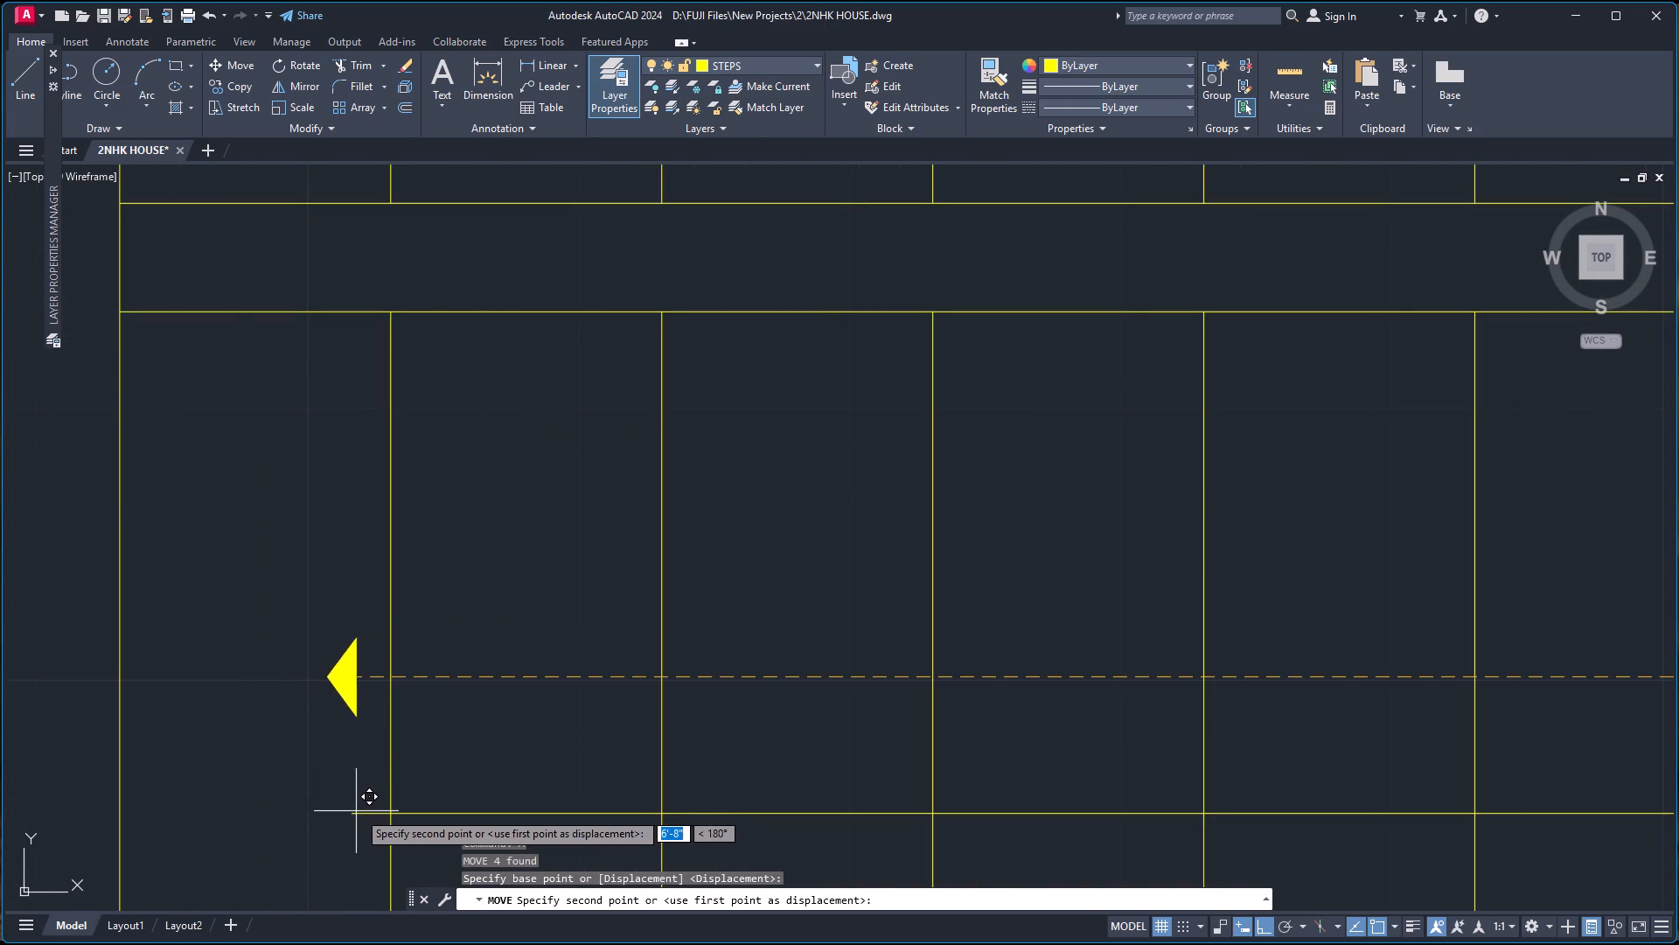
click(356, 811)
scroll(556, 629, down, 3)
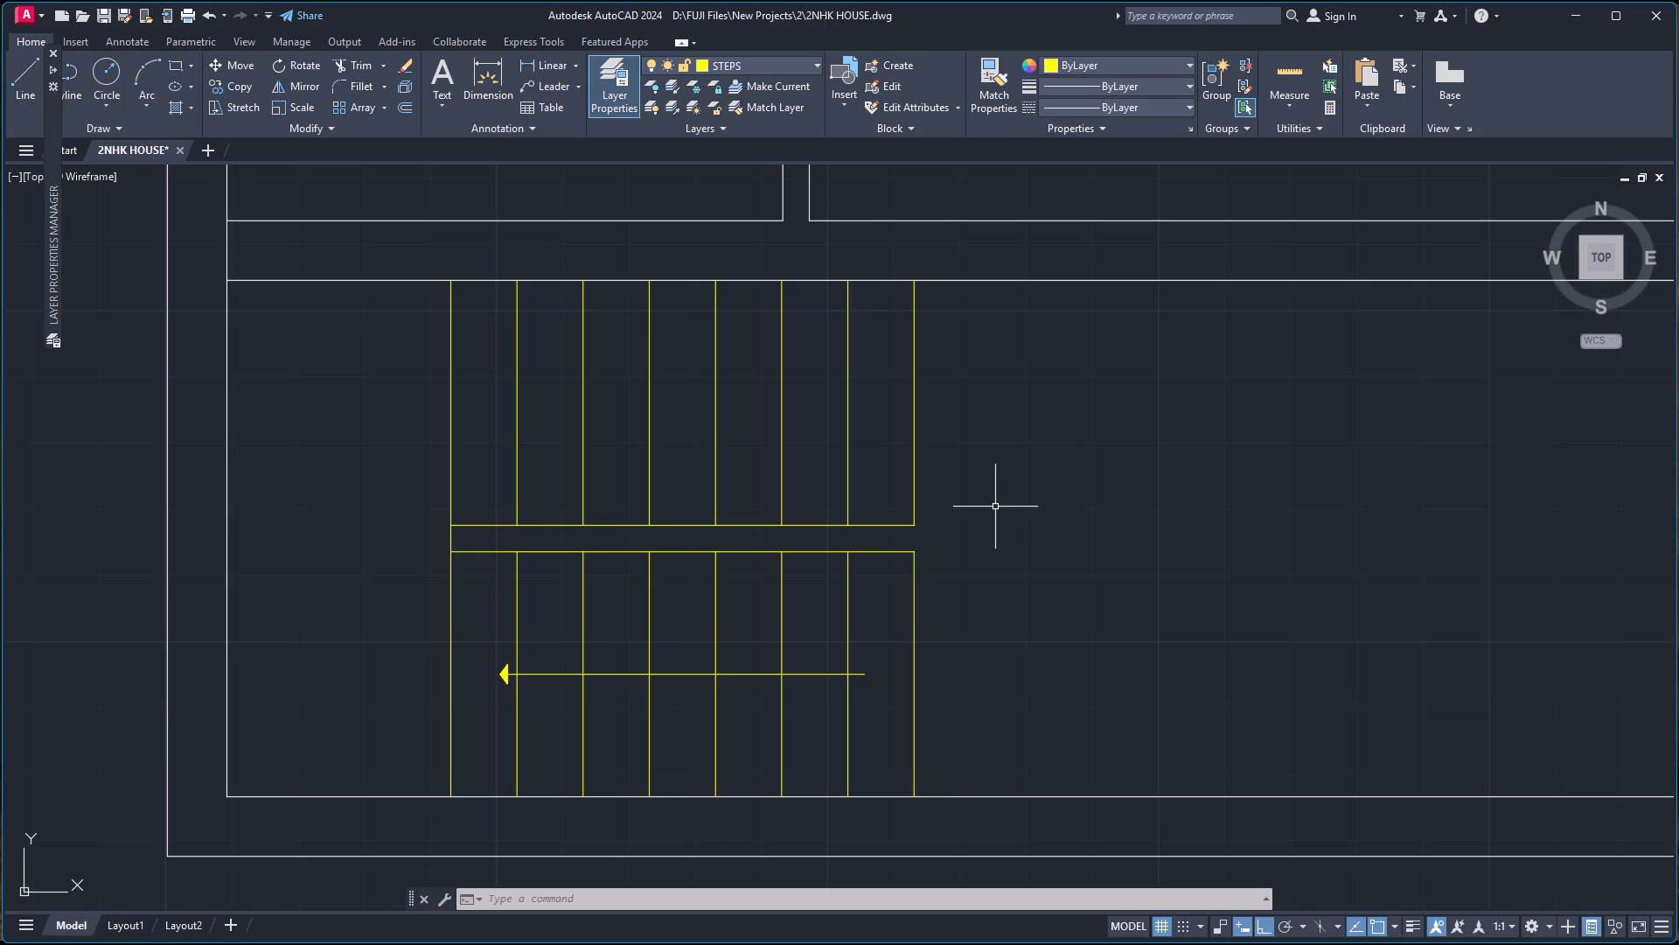
scroll(1115, 658, up, 1)
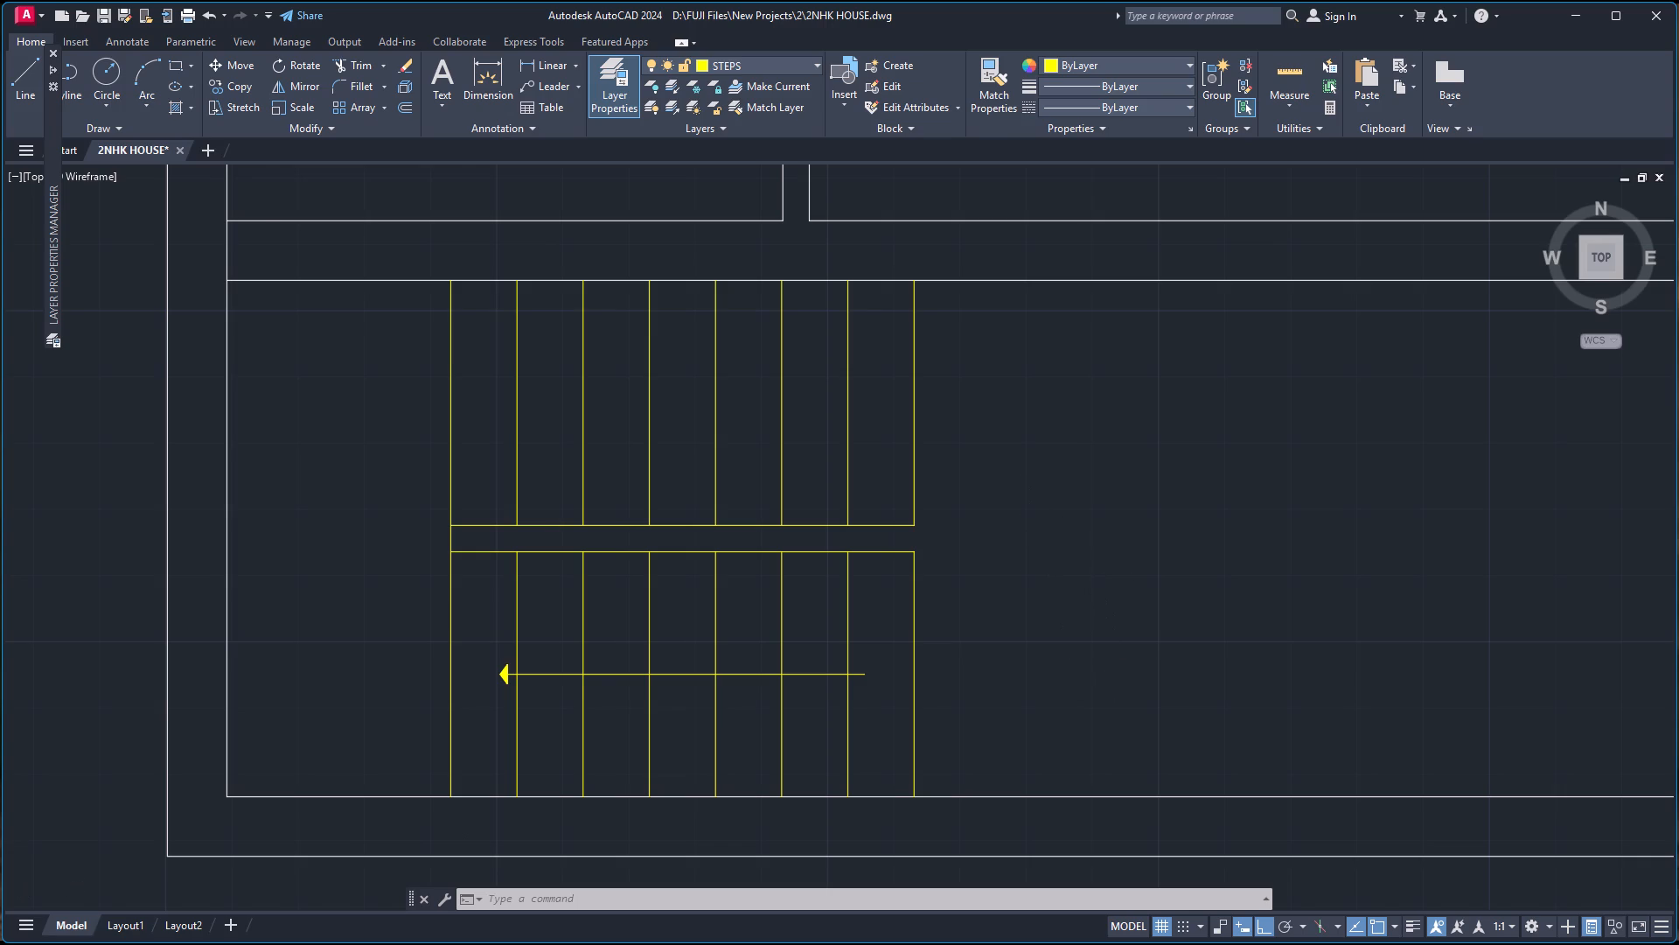
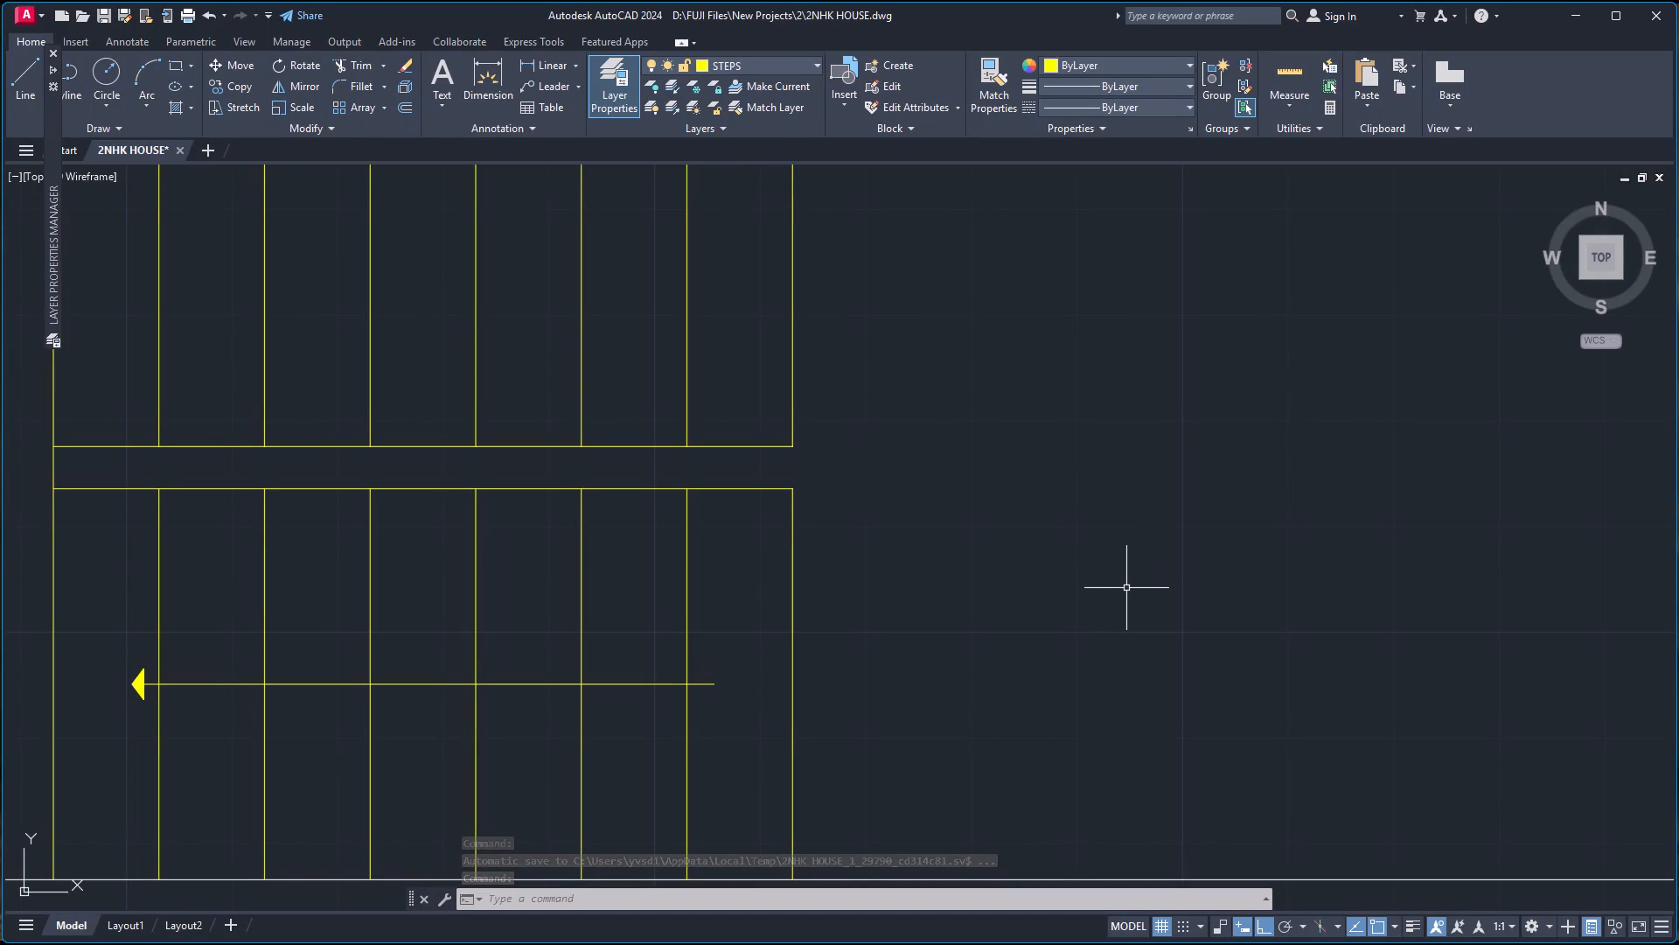
Measure the clear distances between the staircase and the surrounding walls in the bottom strip of the plan.
scroll(1124, 588, down, 2)
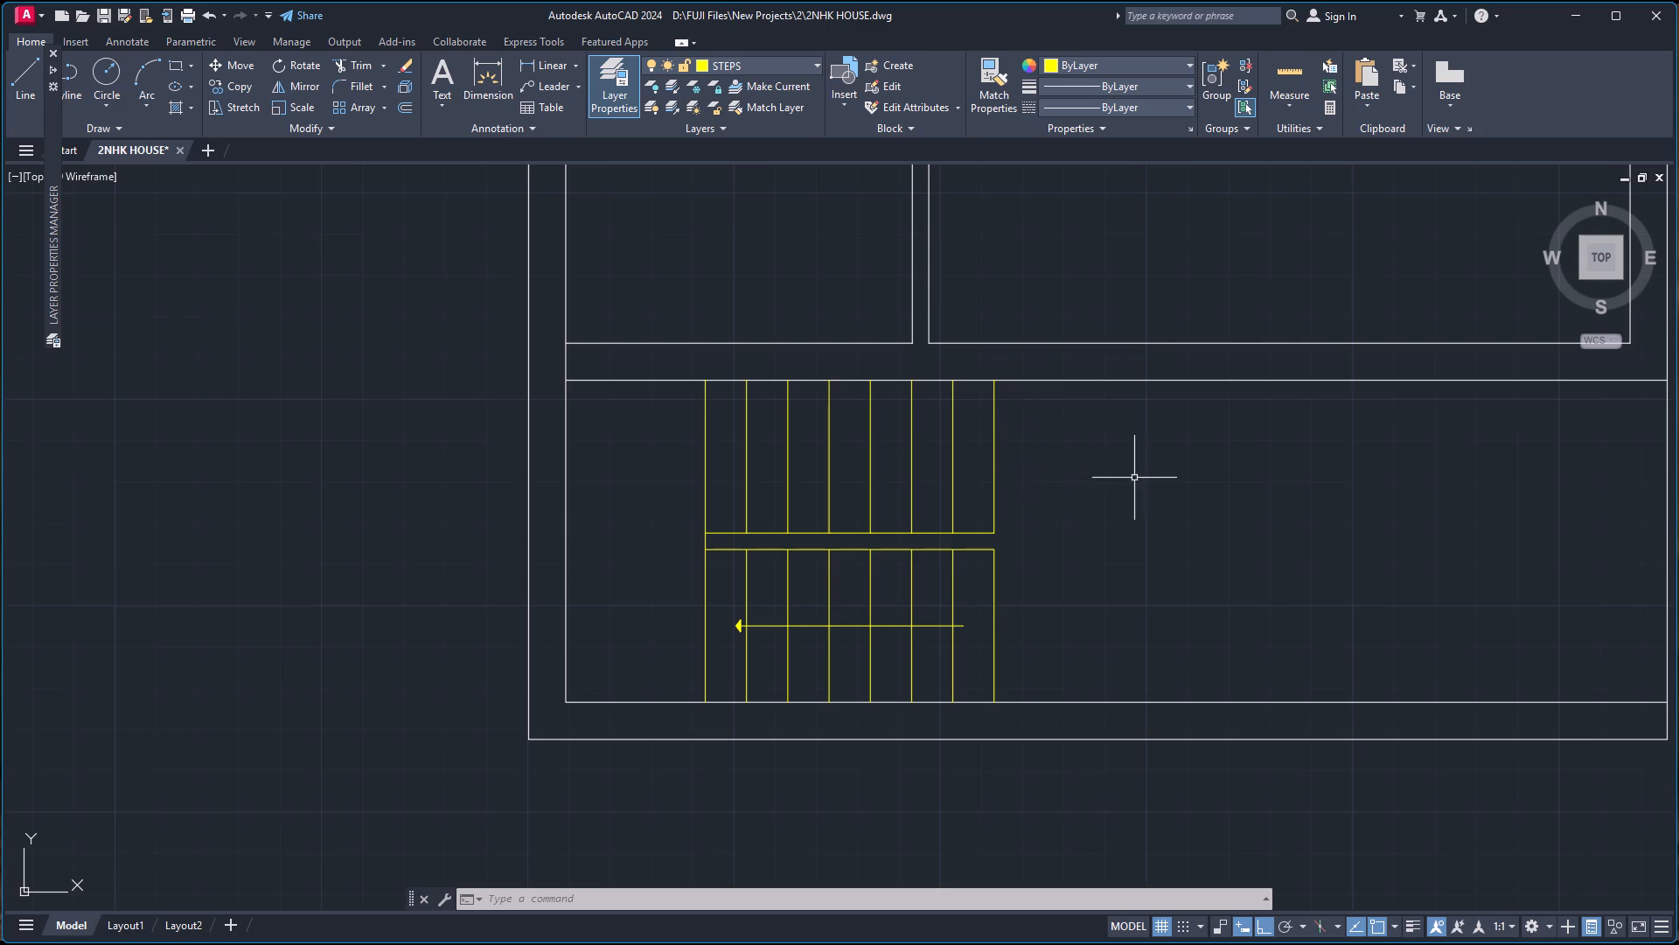
scroll(1327, 587, down, 2)
scroll(1388, 549, down, 1)
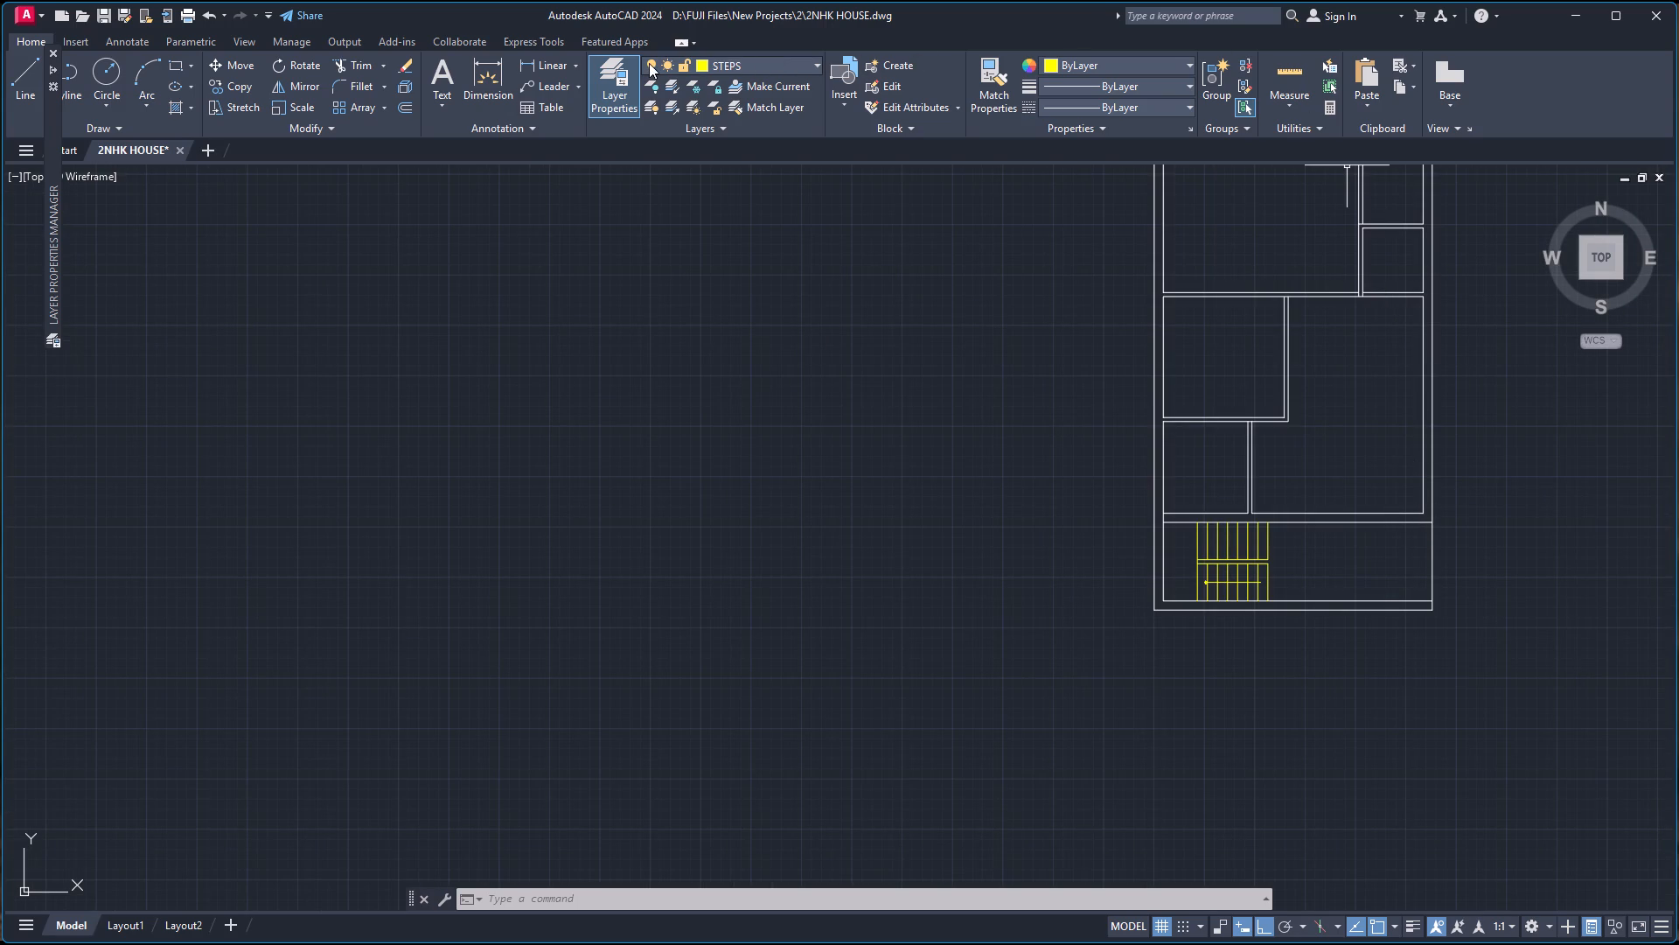
click(1288, 73)
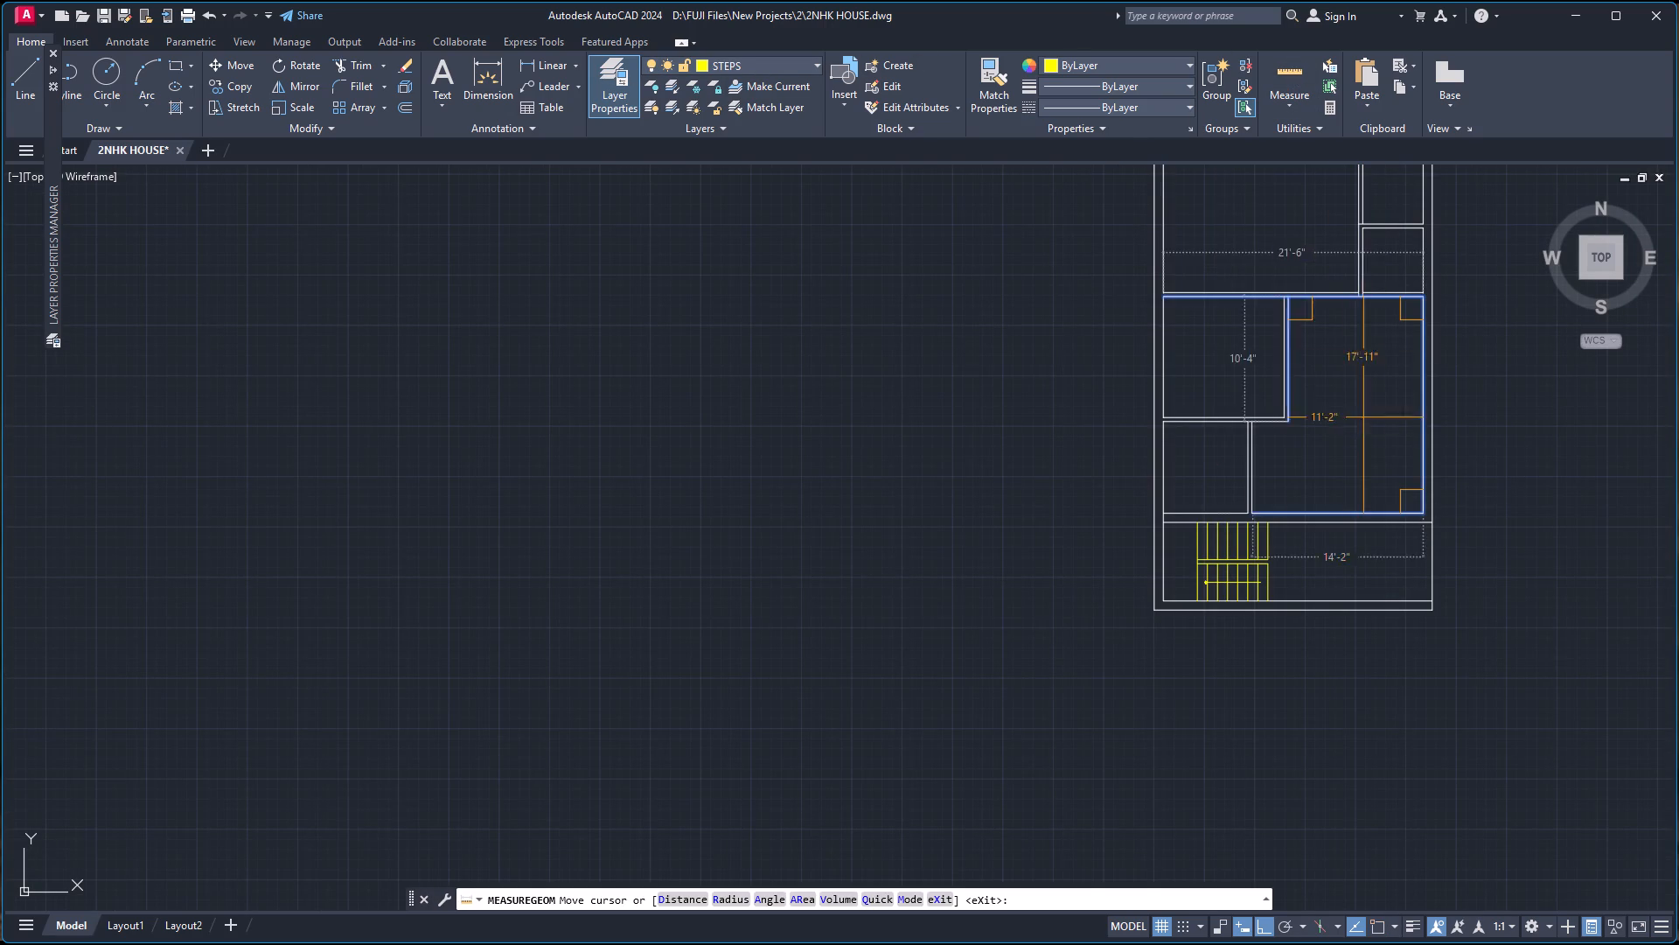
scroll(1371, 571, up, 4)
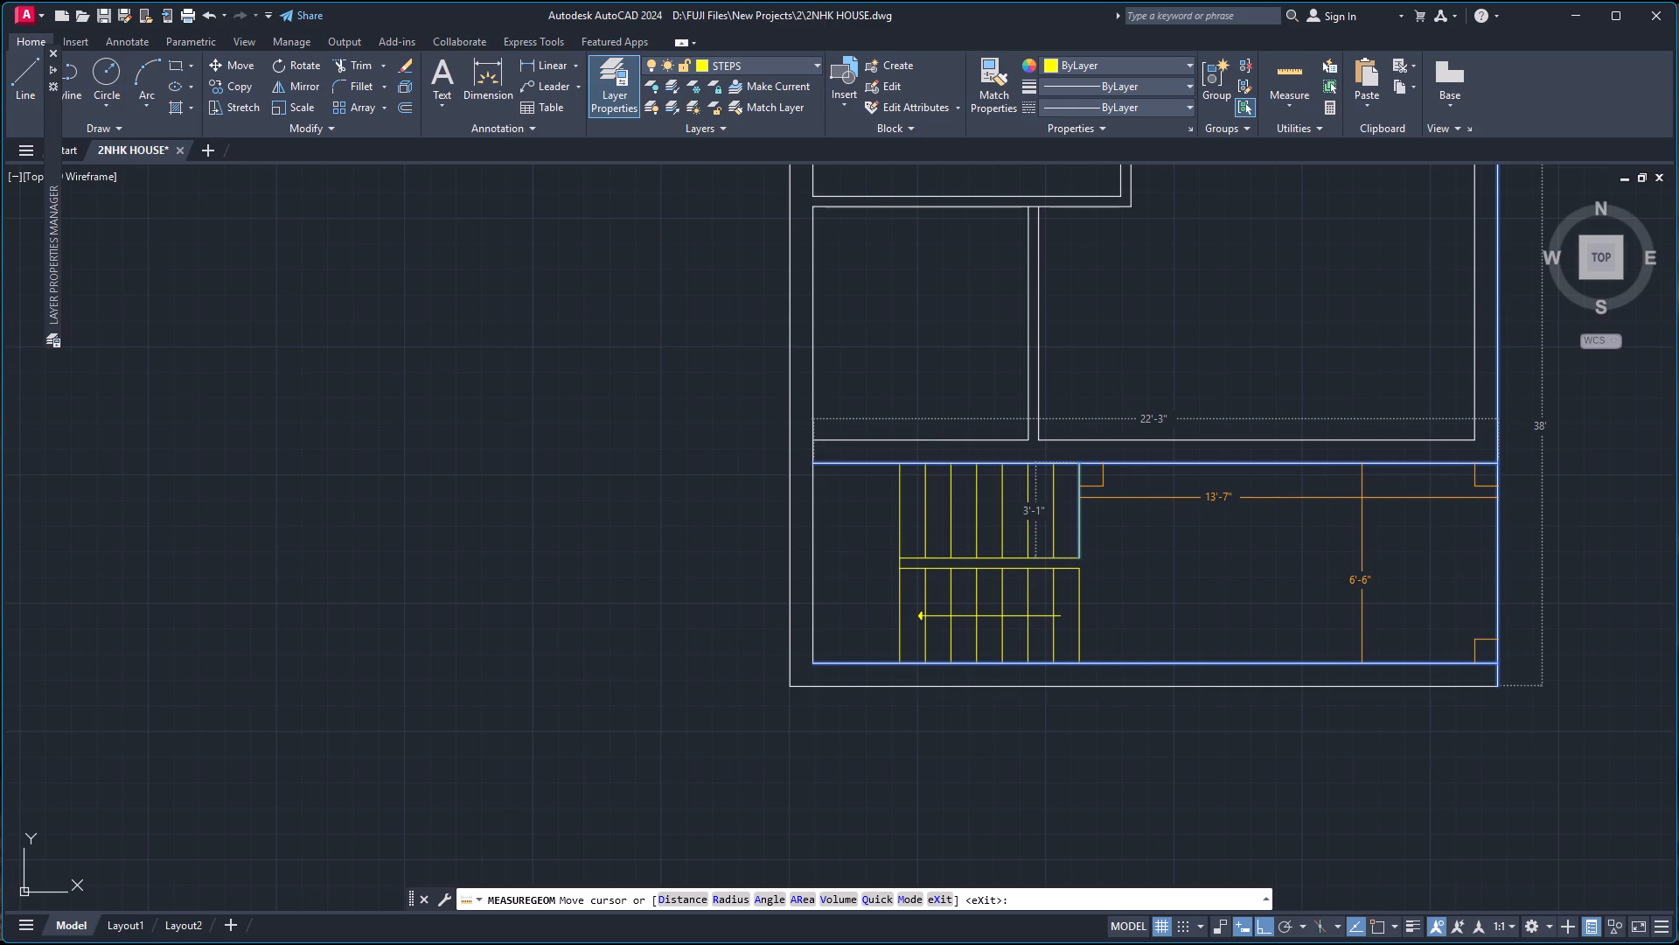
key(Escape)
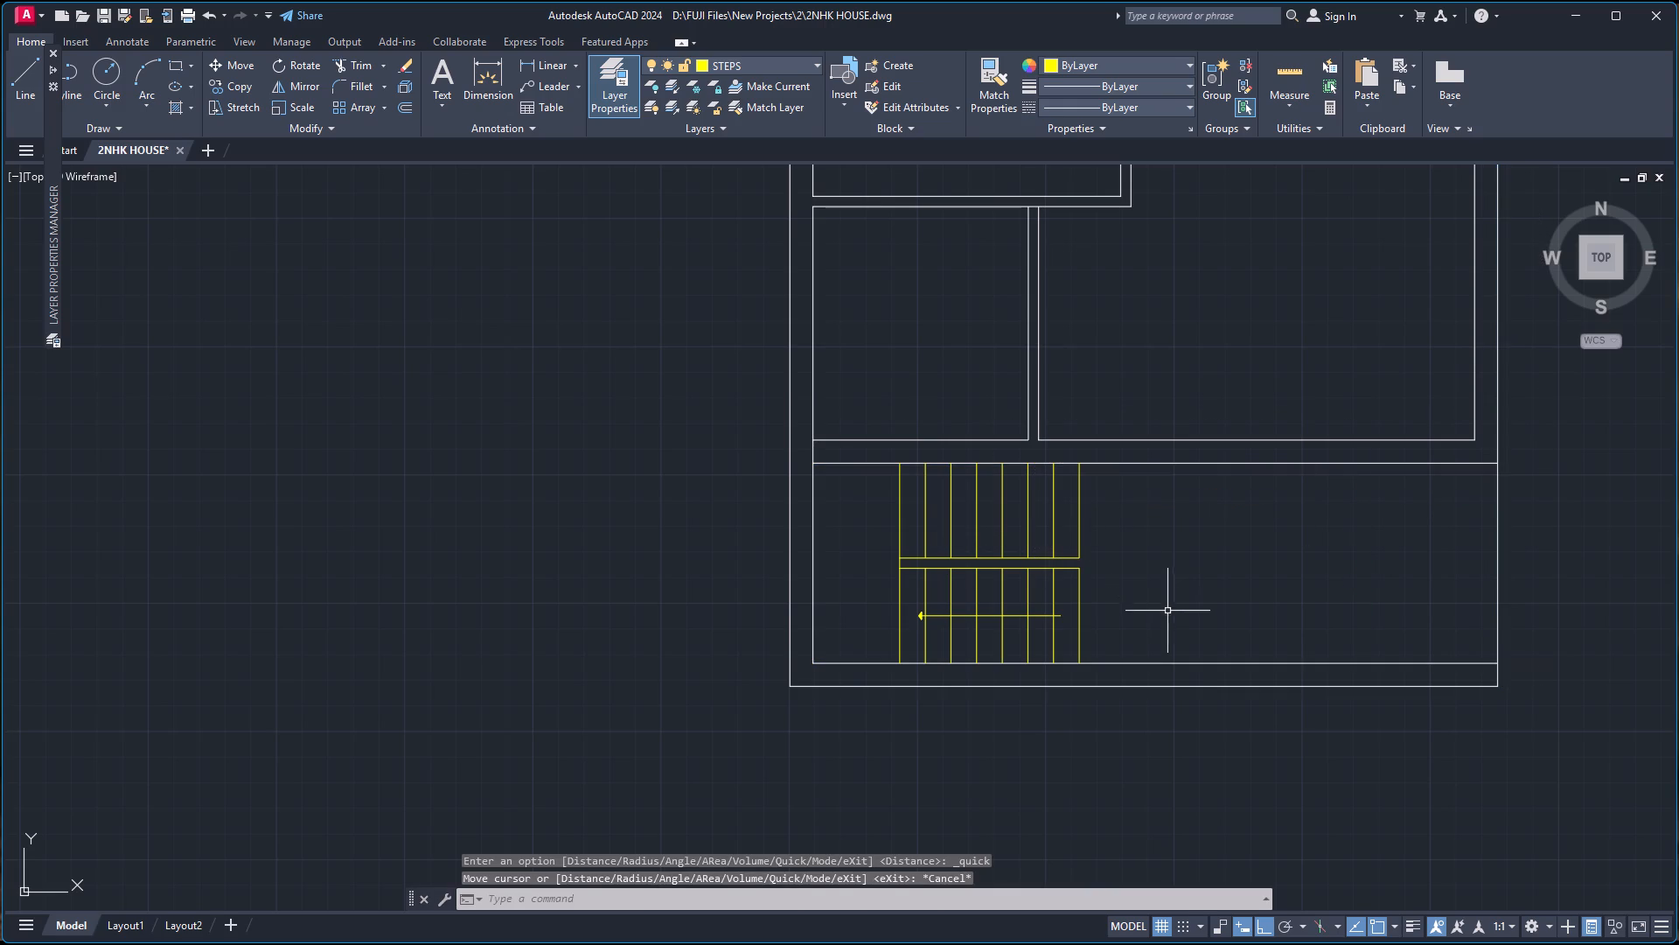
Move the whole staircase by its lower-right corner onto the point where the bottom inner wall line meets the right outer wall line.
click(1173, 640)
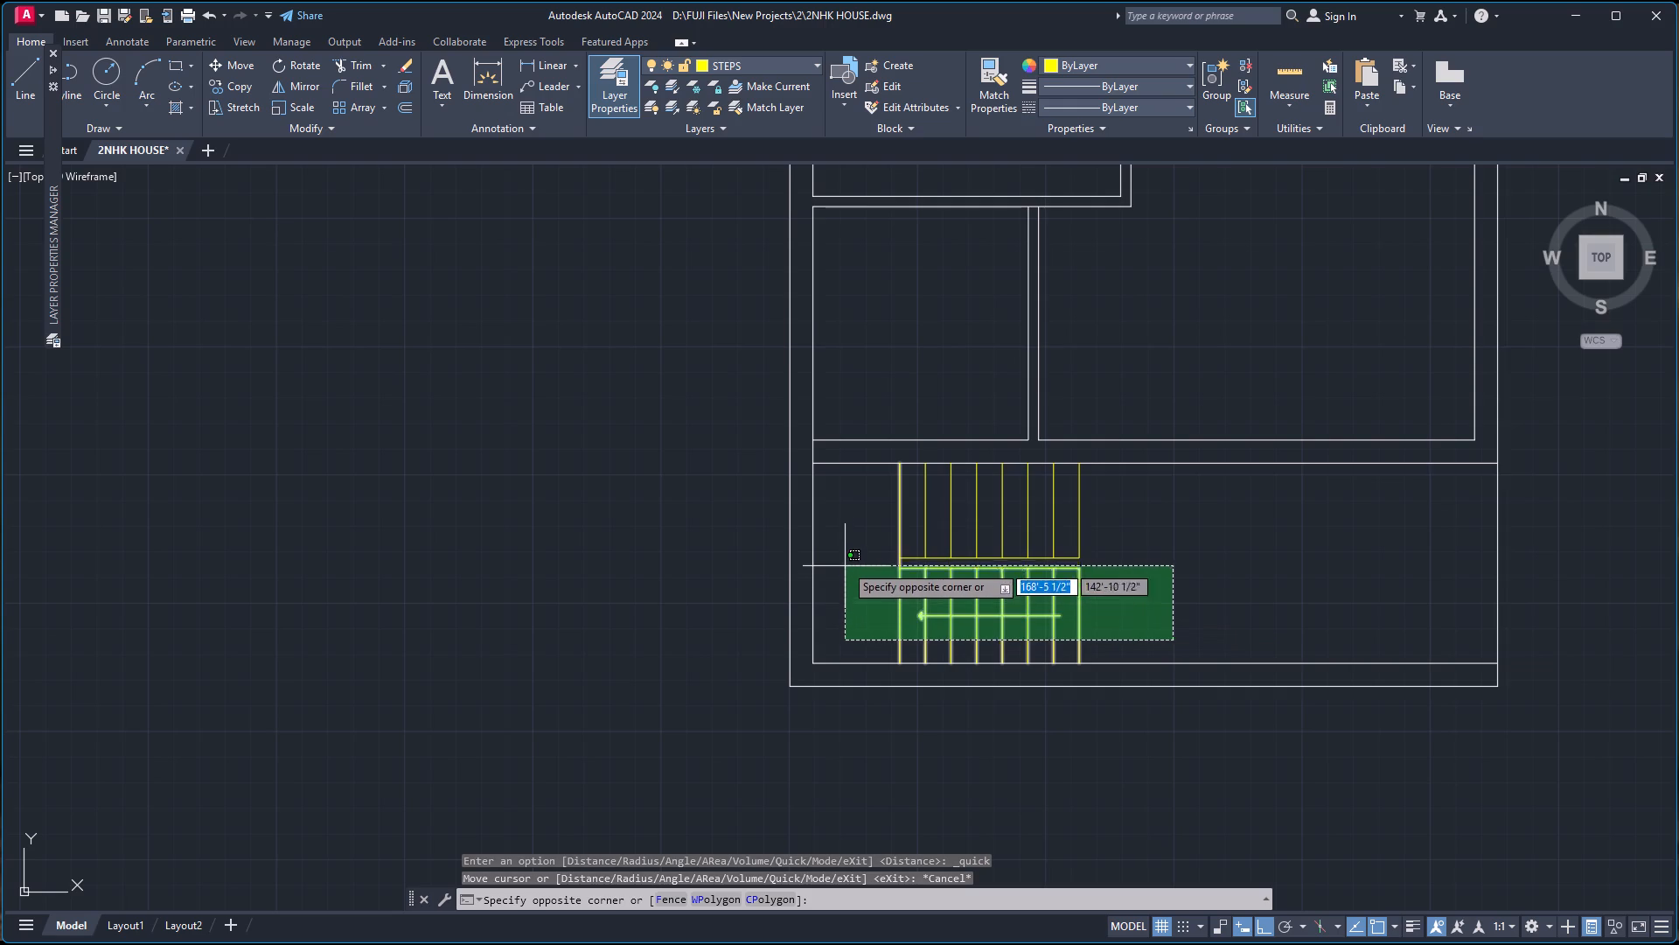
click(845, 528)
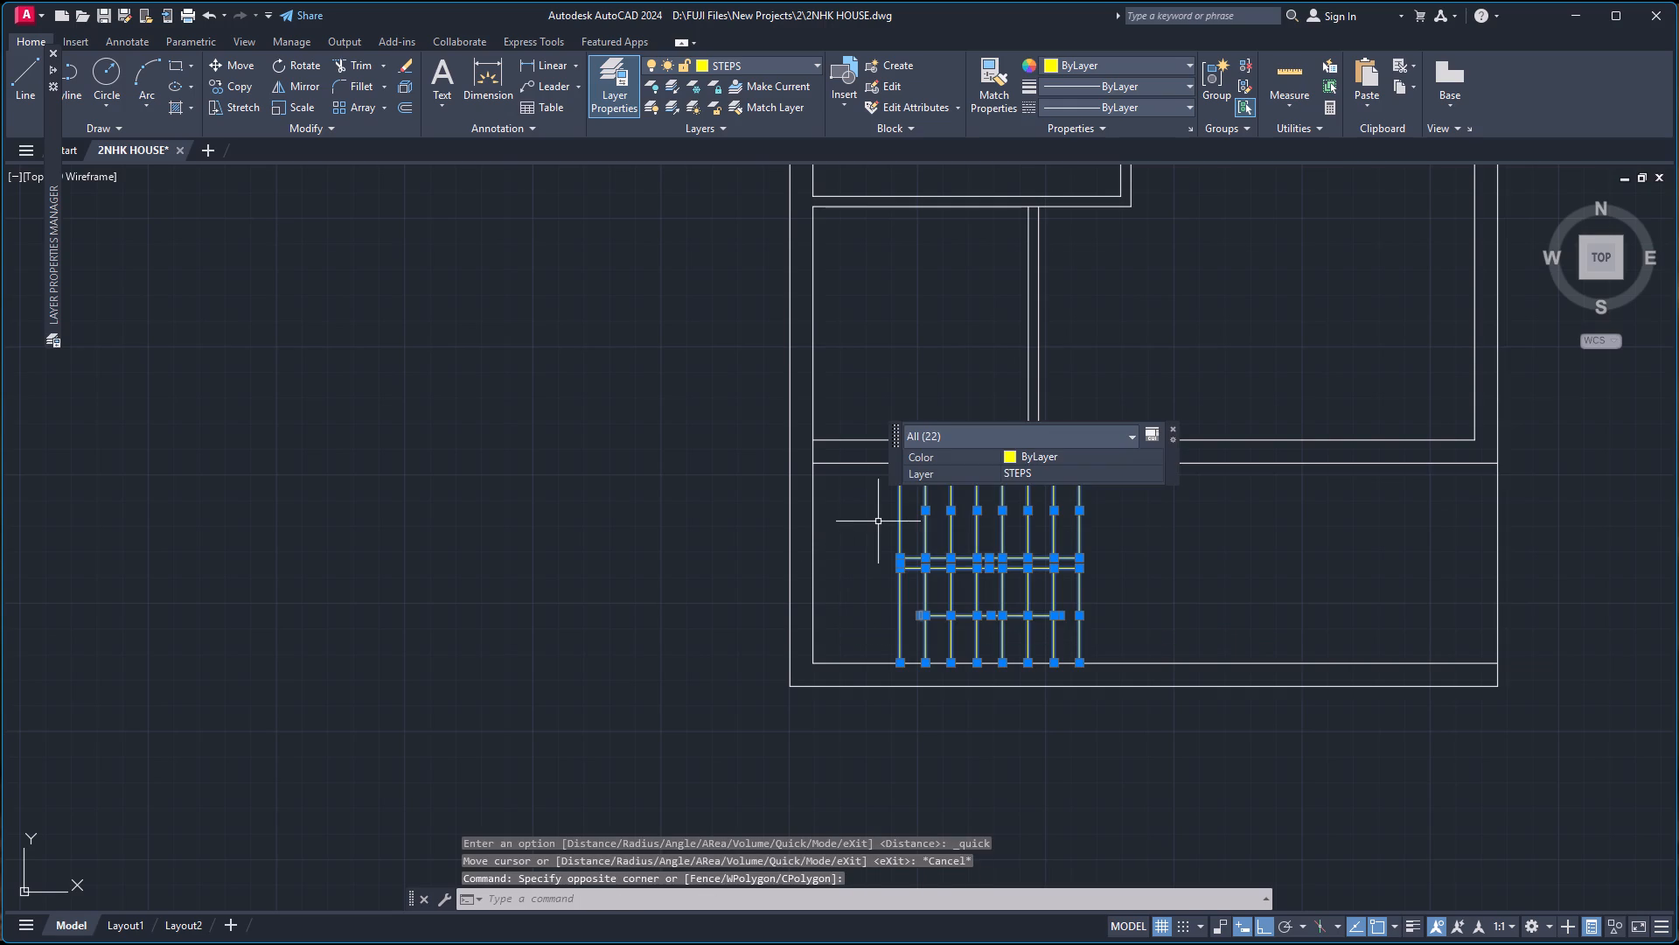
key(m)
key(Return)
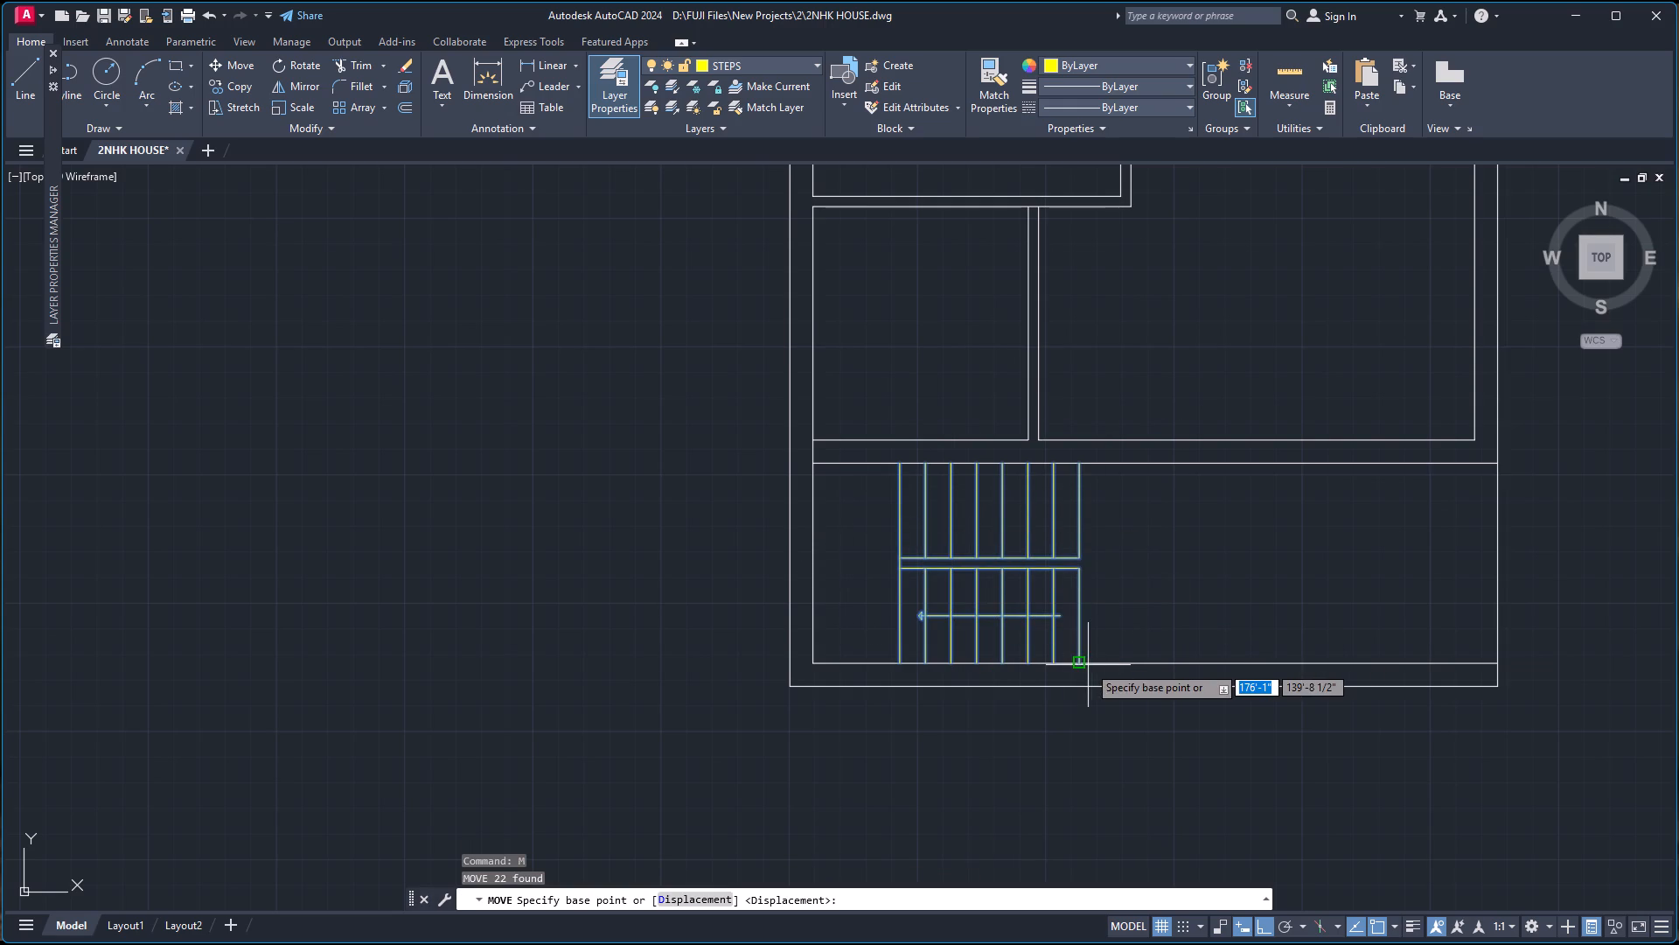
click(1081, 667)
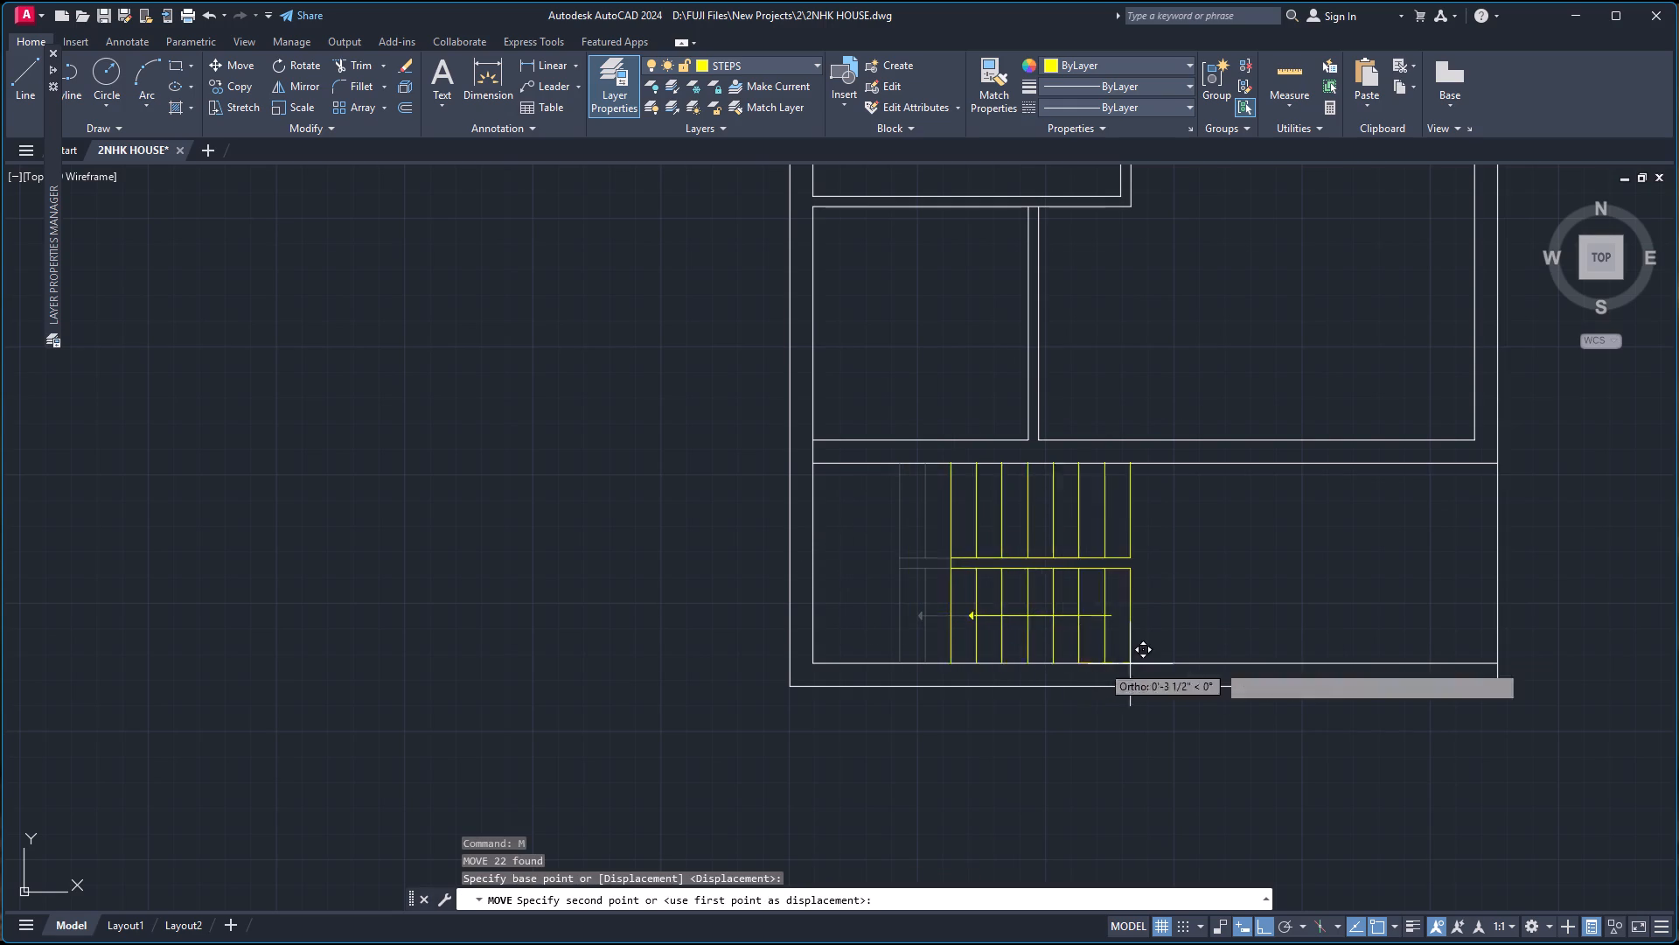
click(1498, 660)
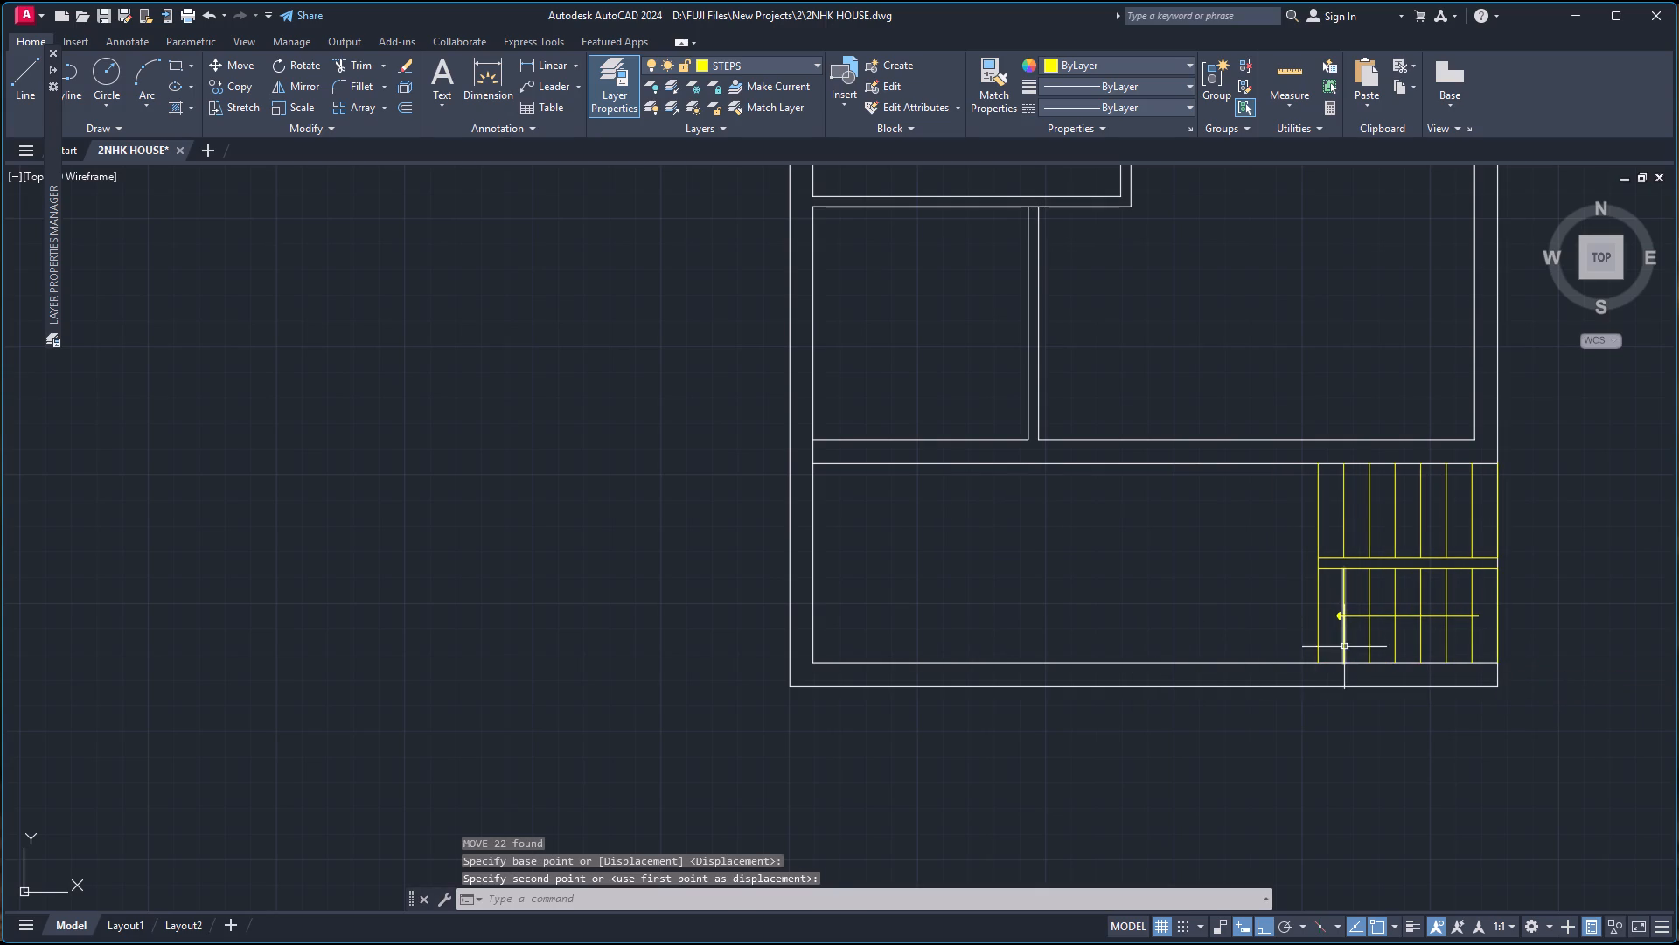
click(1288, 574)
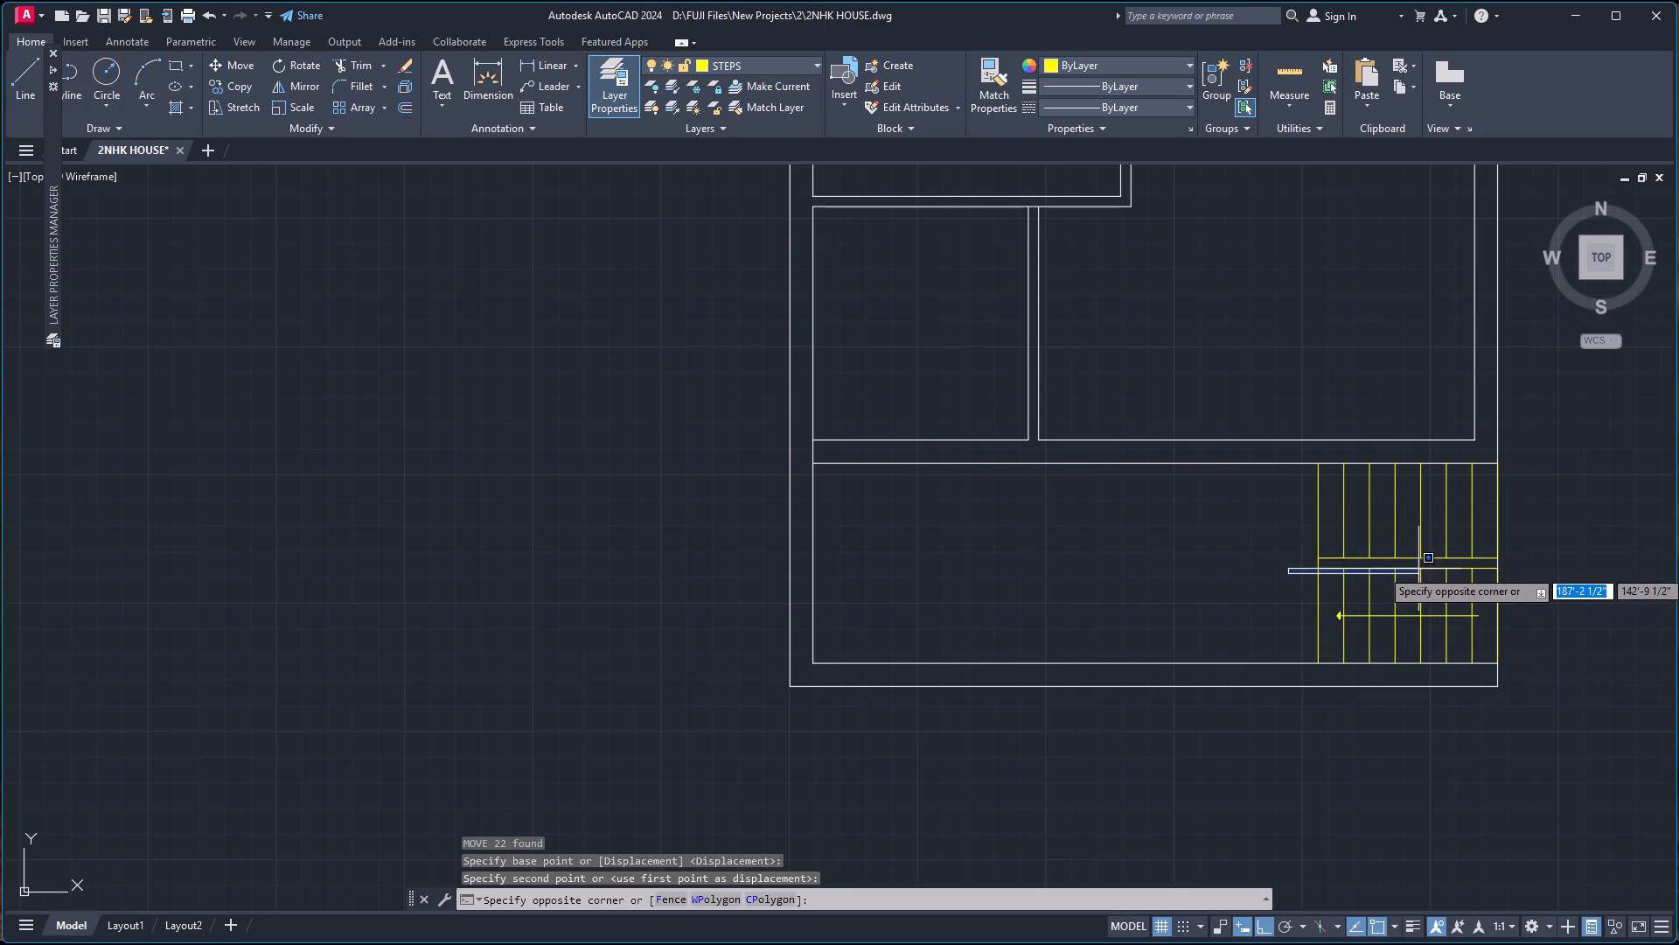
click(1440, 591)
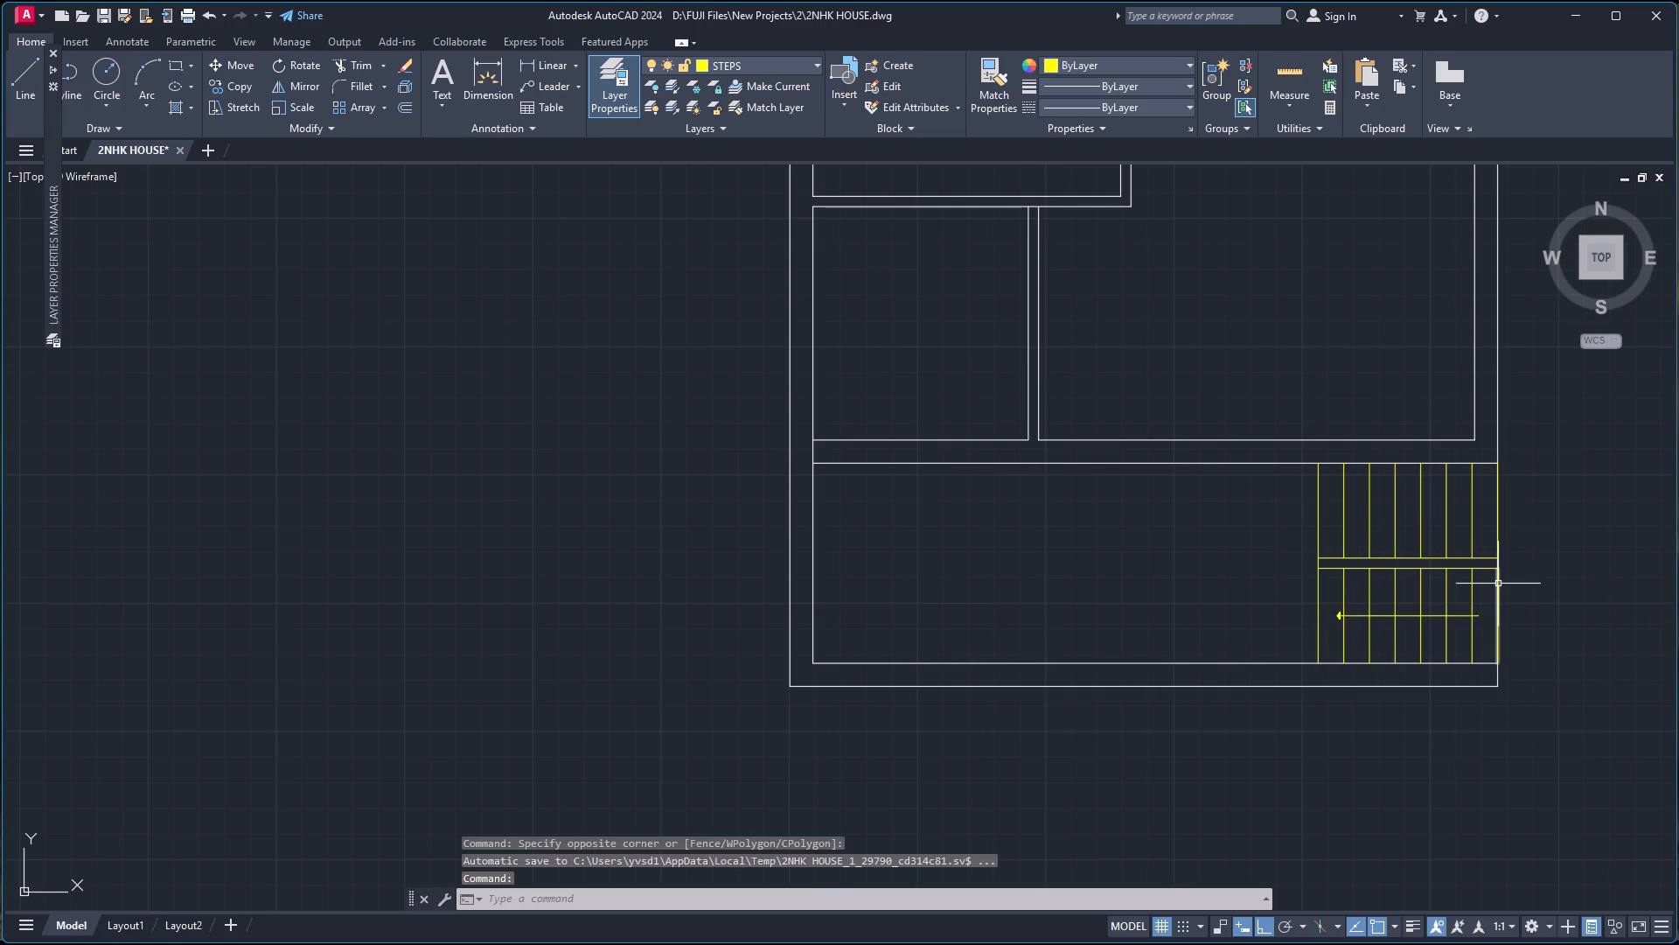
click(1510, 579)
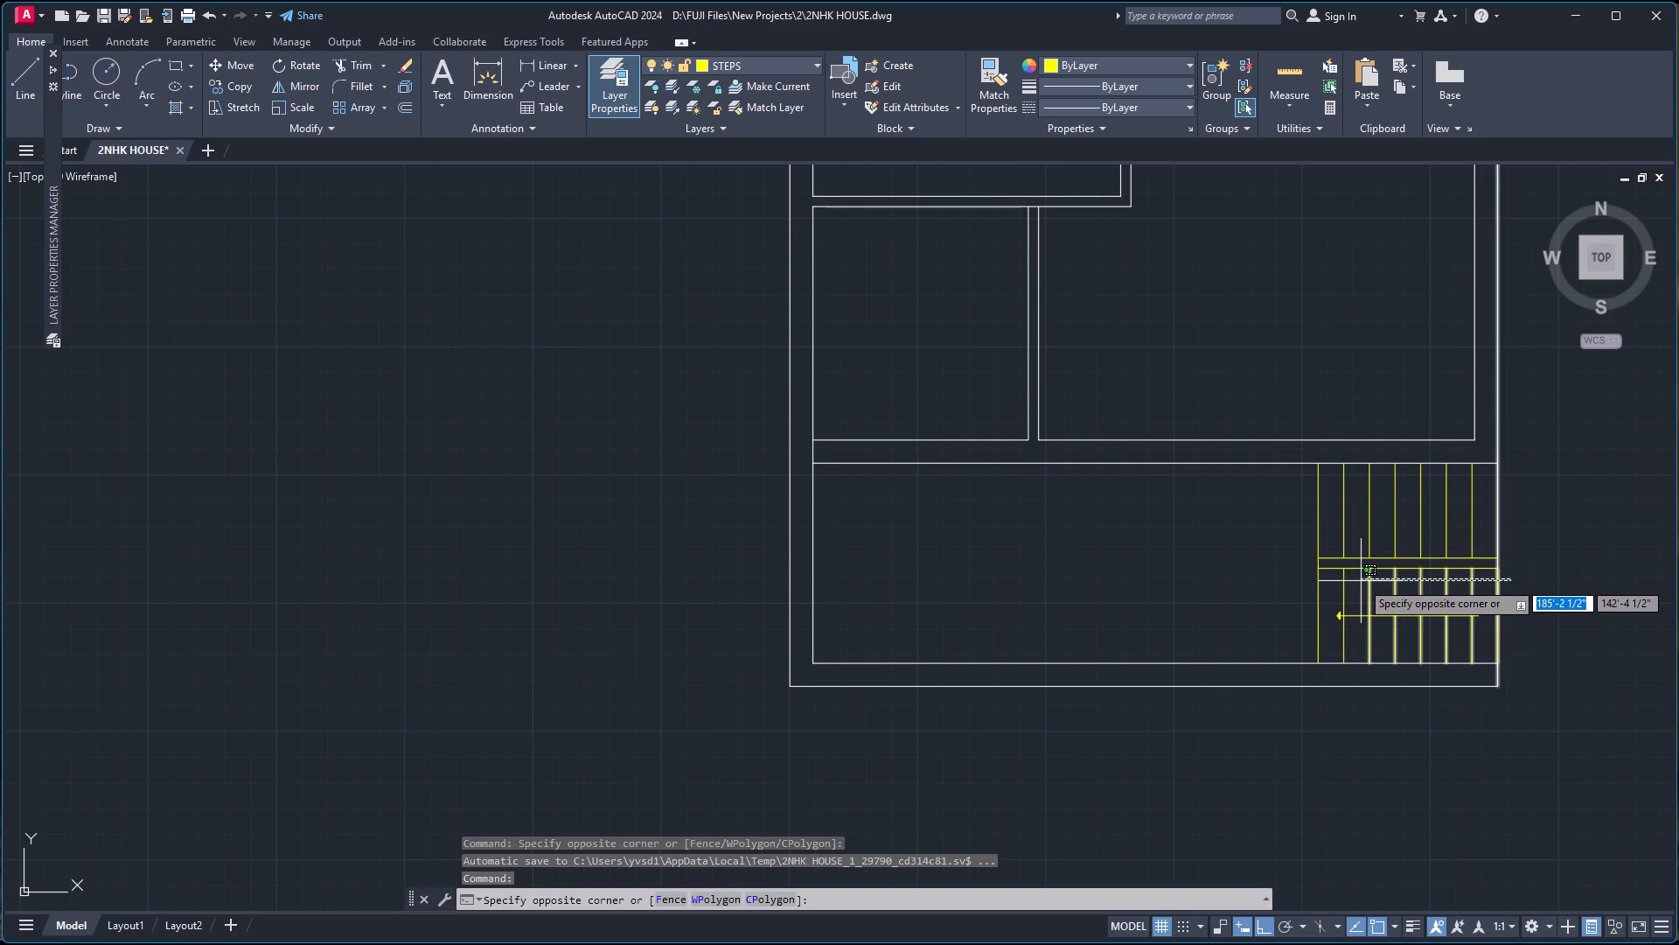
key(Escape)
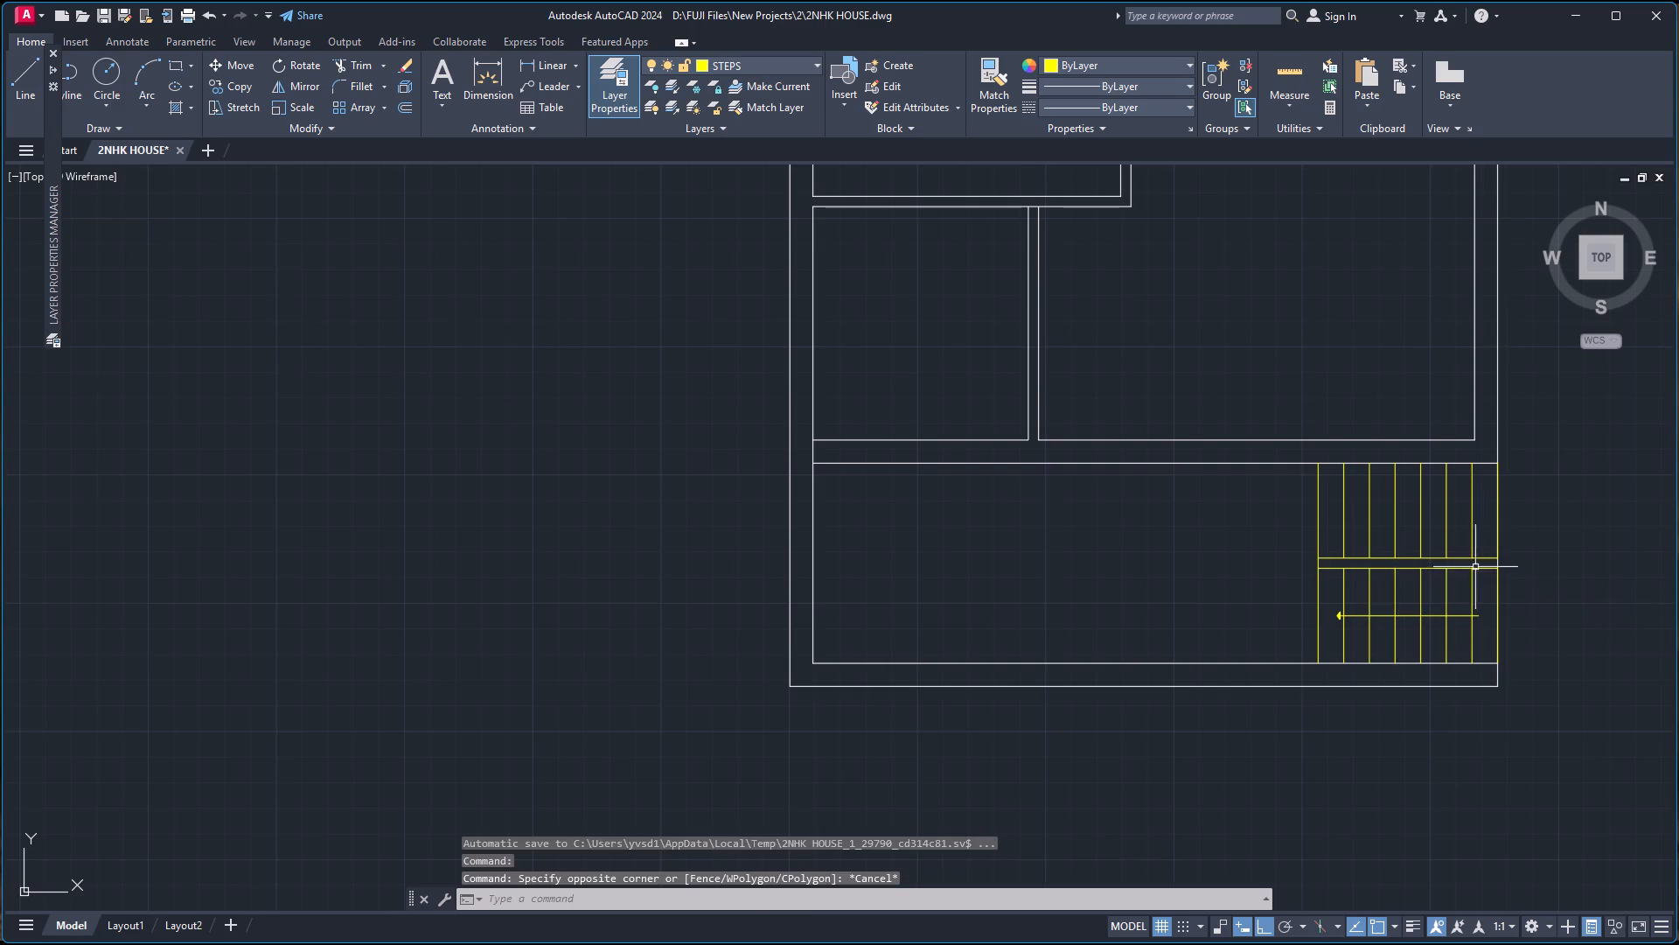
Move all staircase lines and the direction arrow 14' to the left, away from the right outer wall line.
scroll(1475, 566, up, 3)
click(1551, 612)
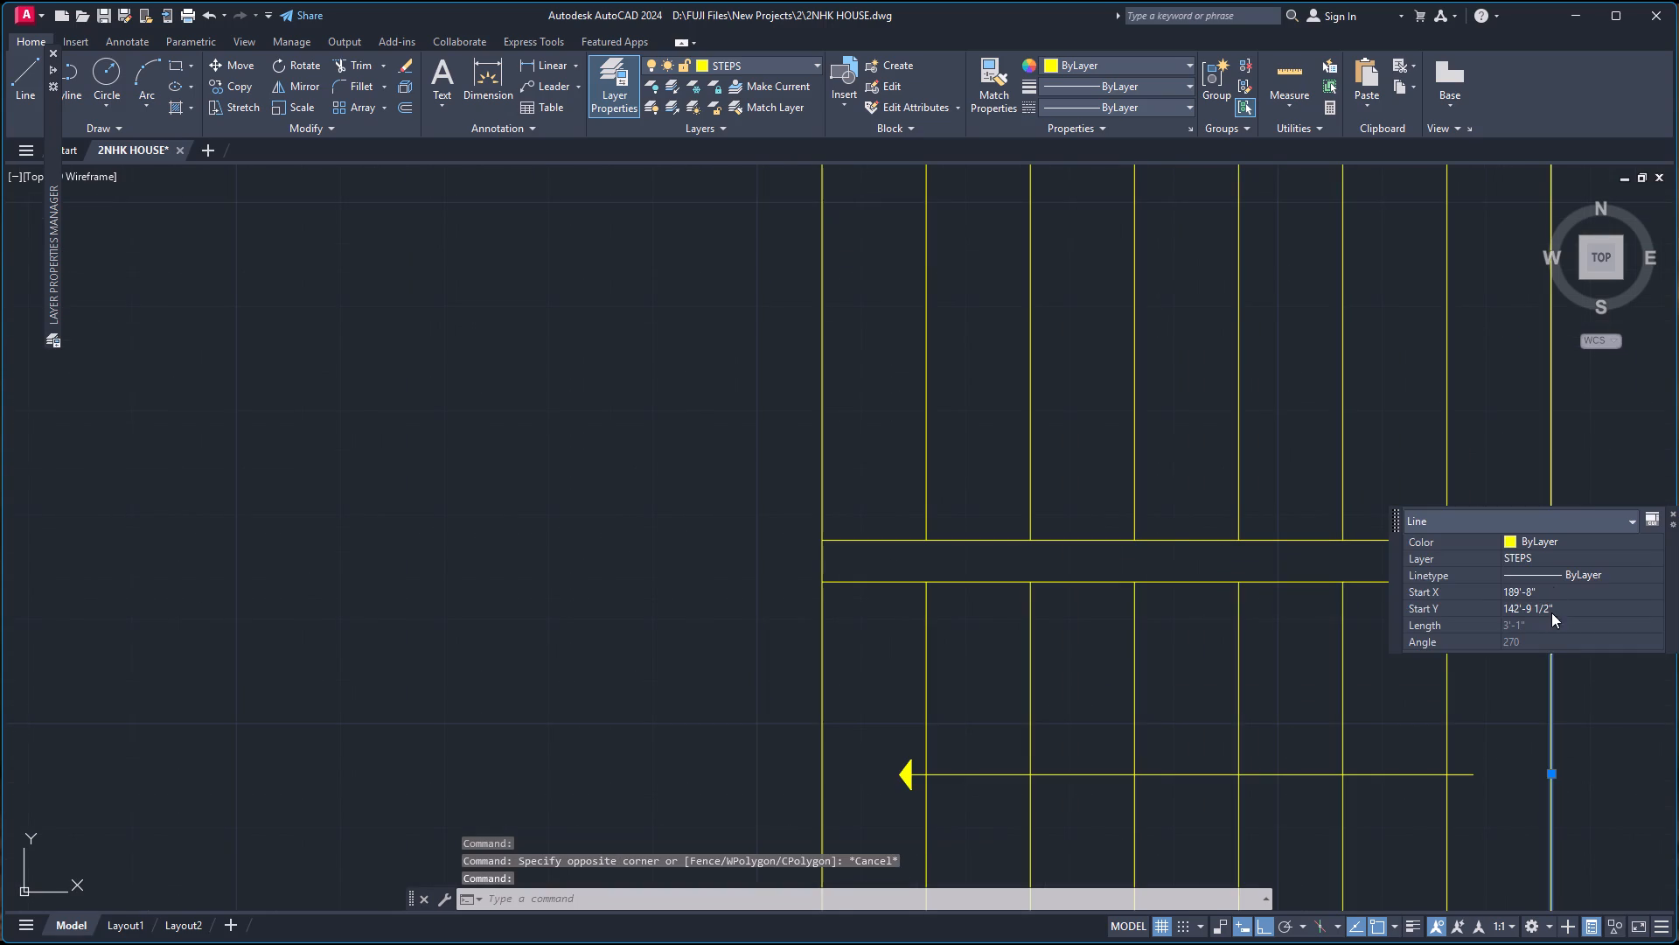
click(1550, 480)
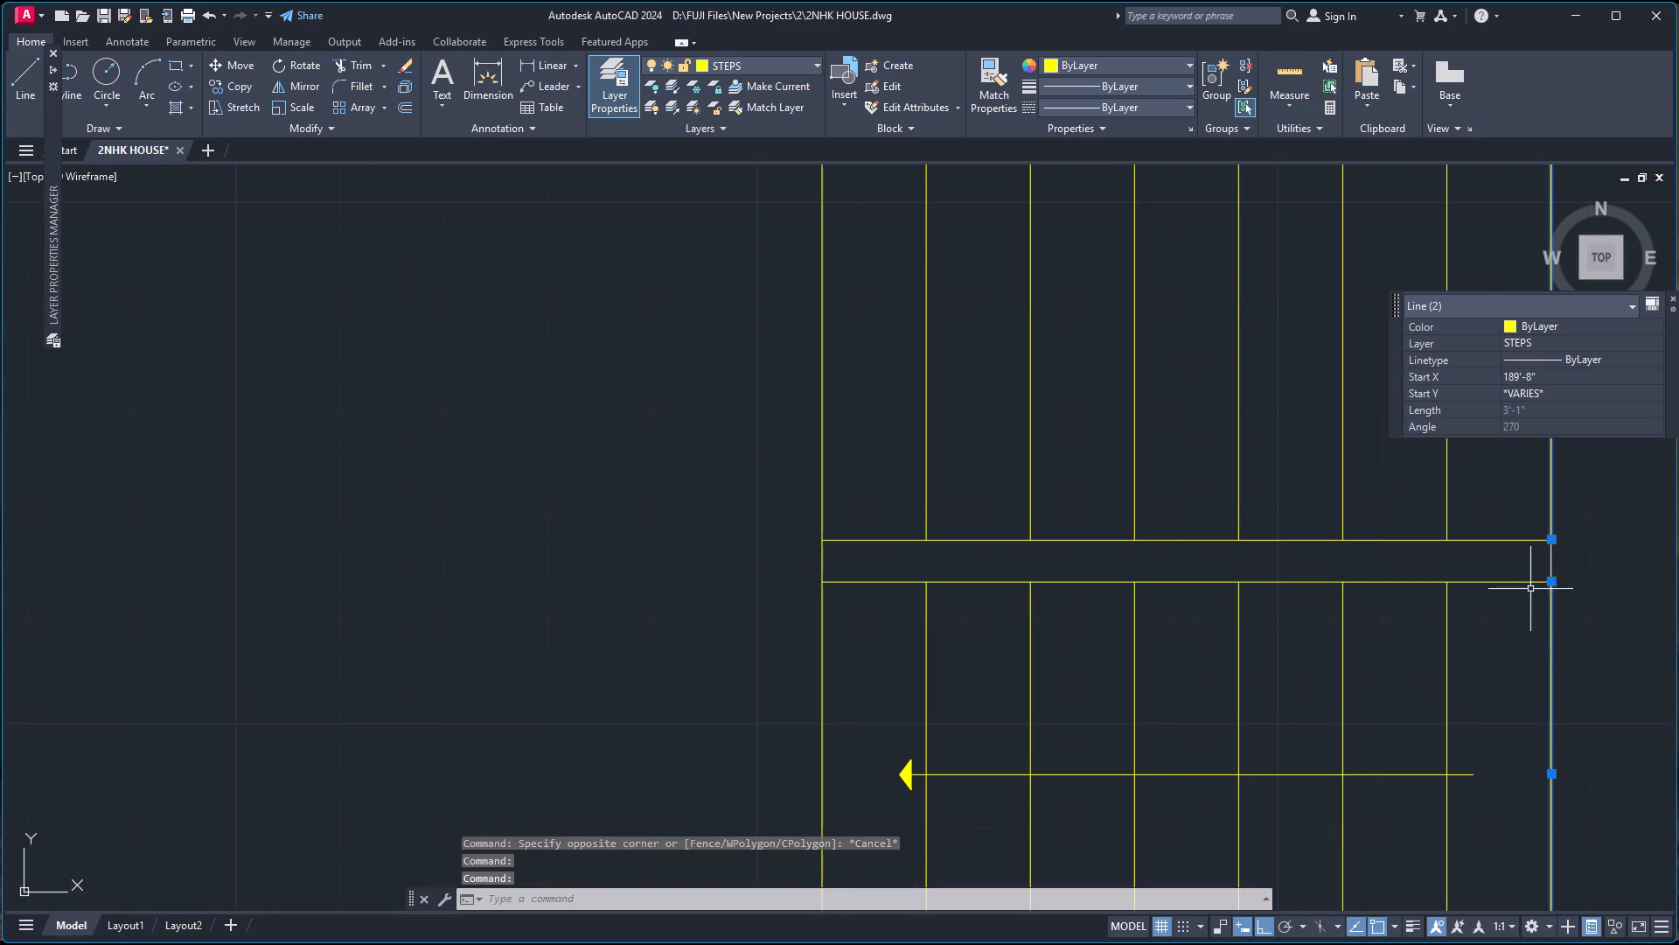
click(1515, 839)
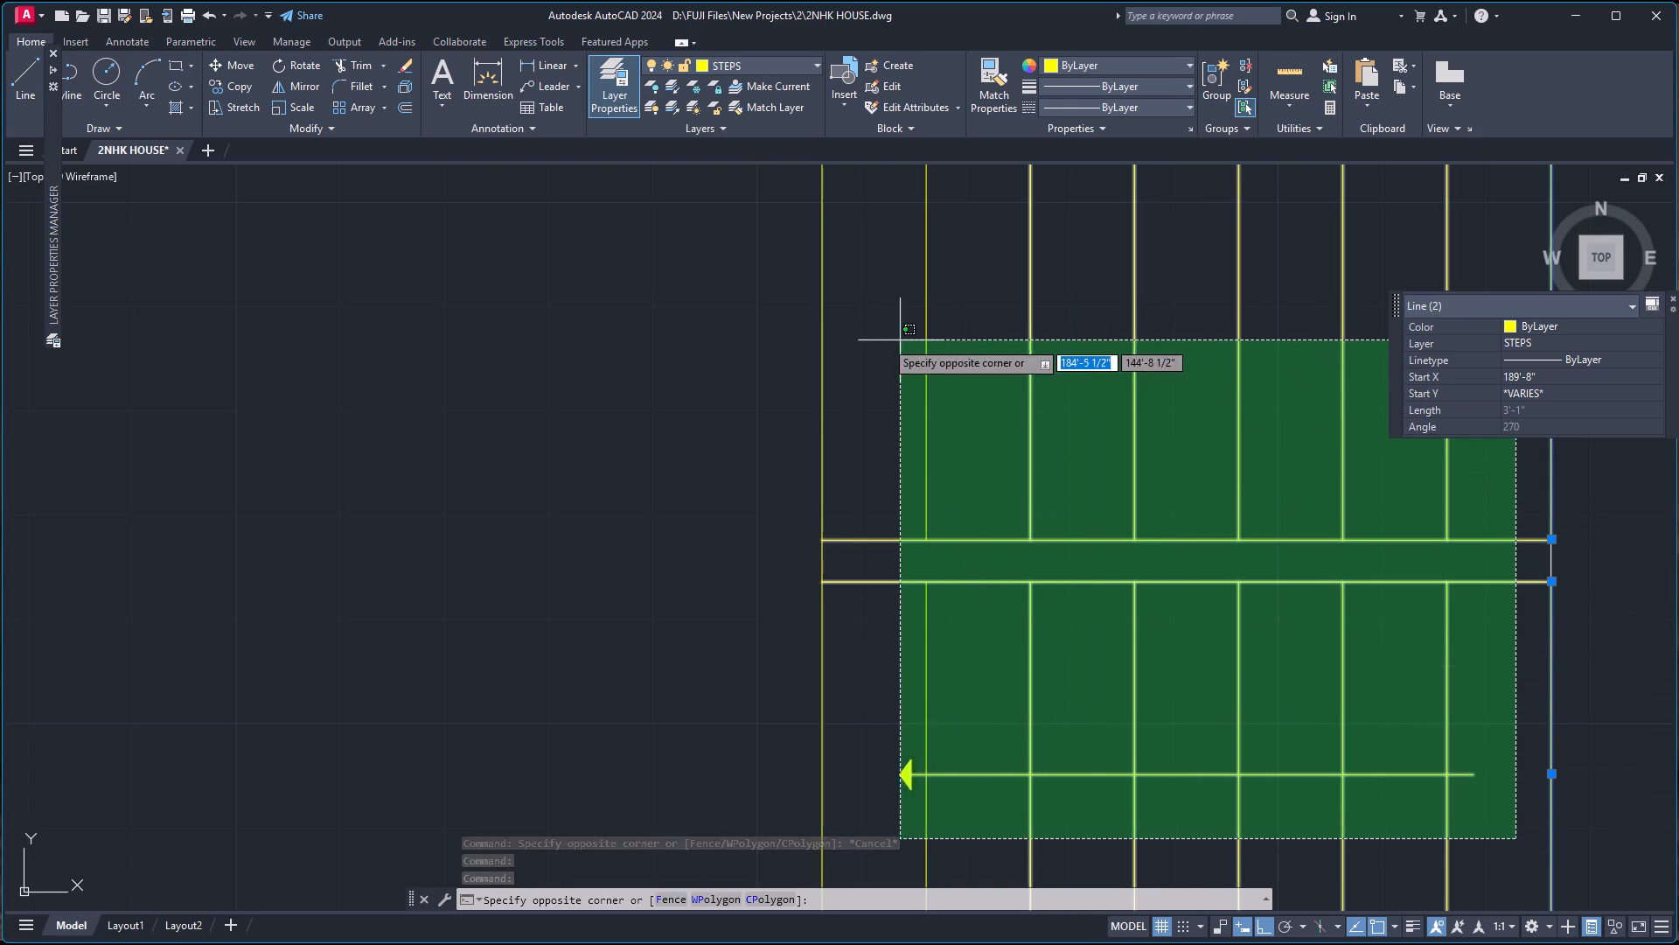
click(775, 340)
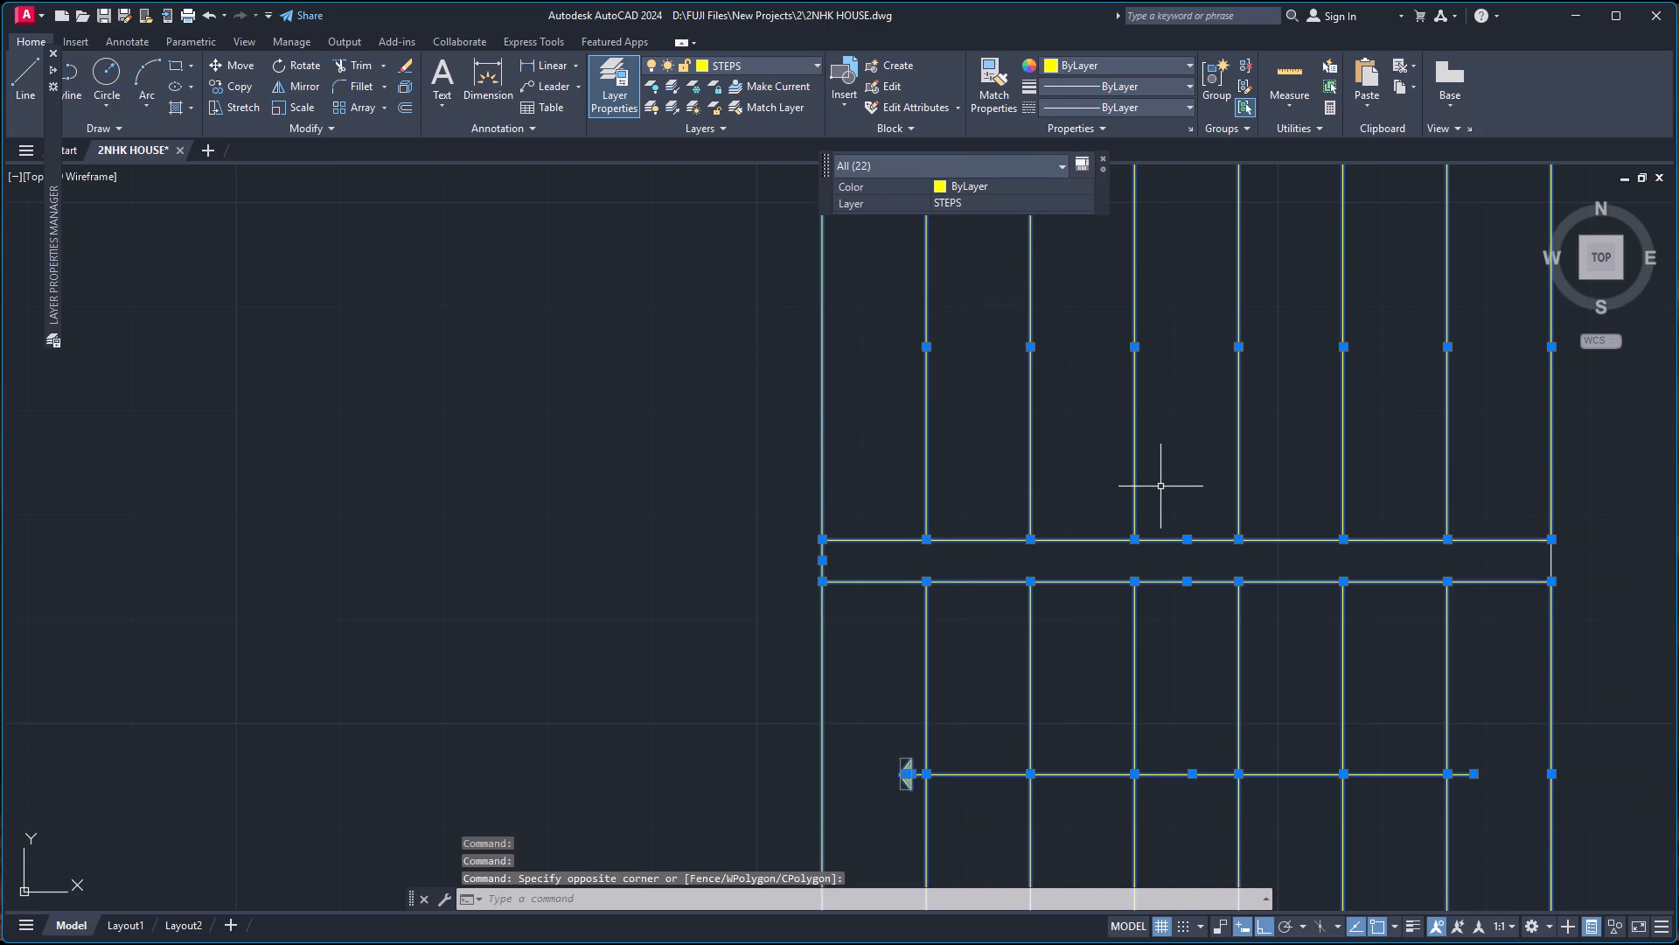
key(m)
key(Return)
scroll(1264, 504, down, 5)
scroll(1354, 606, up, 4)
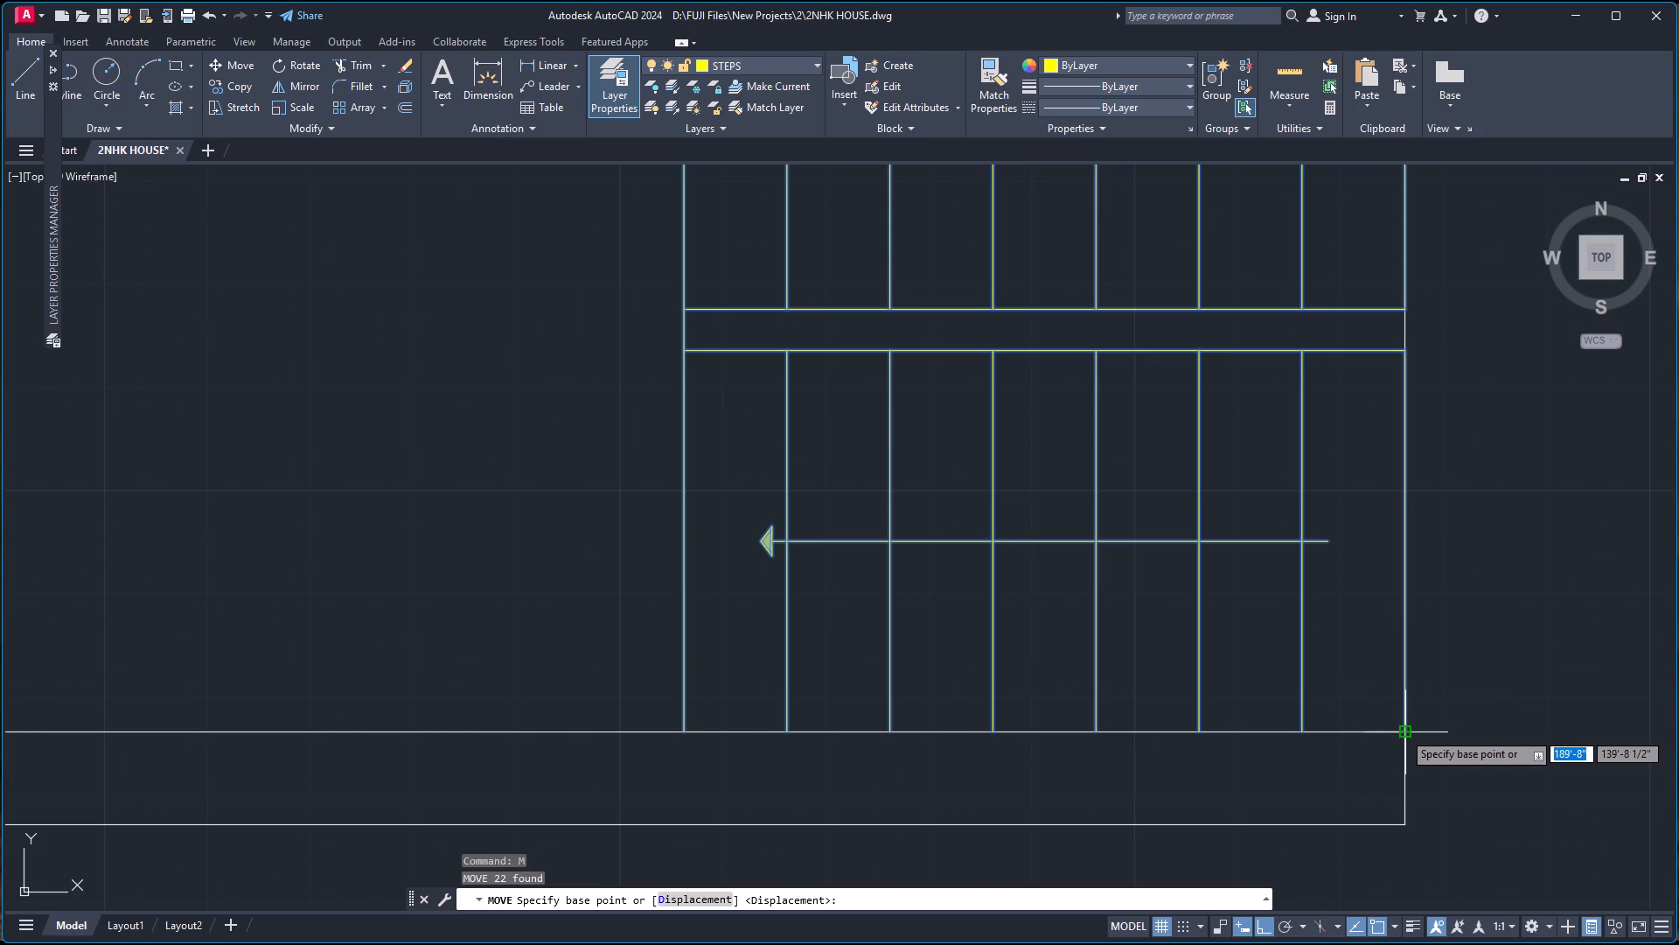
click(1401, 731)
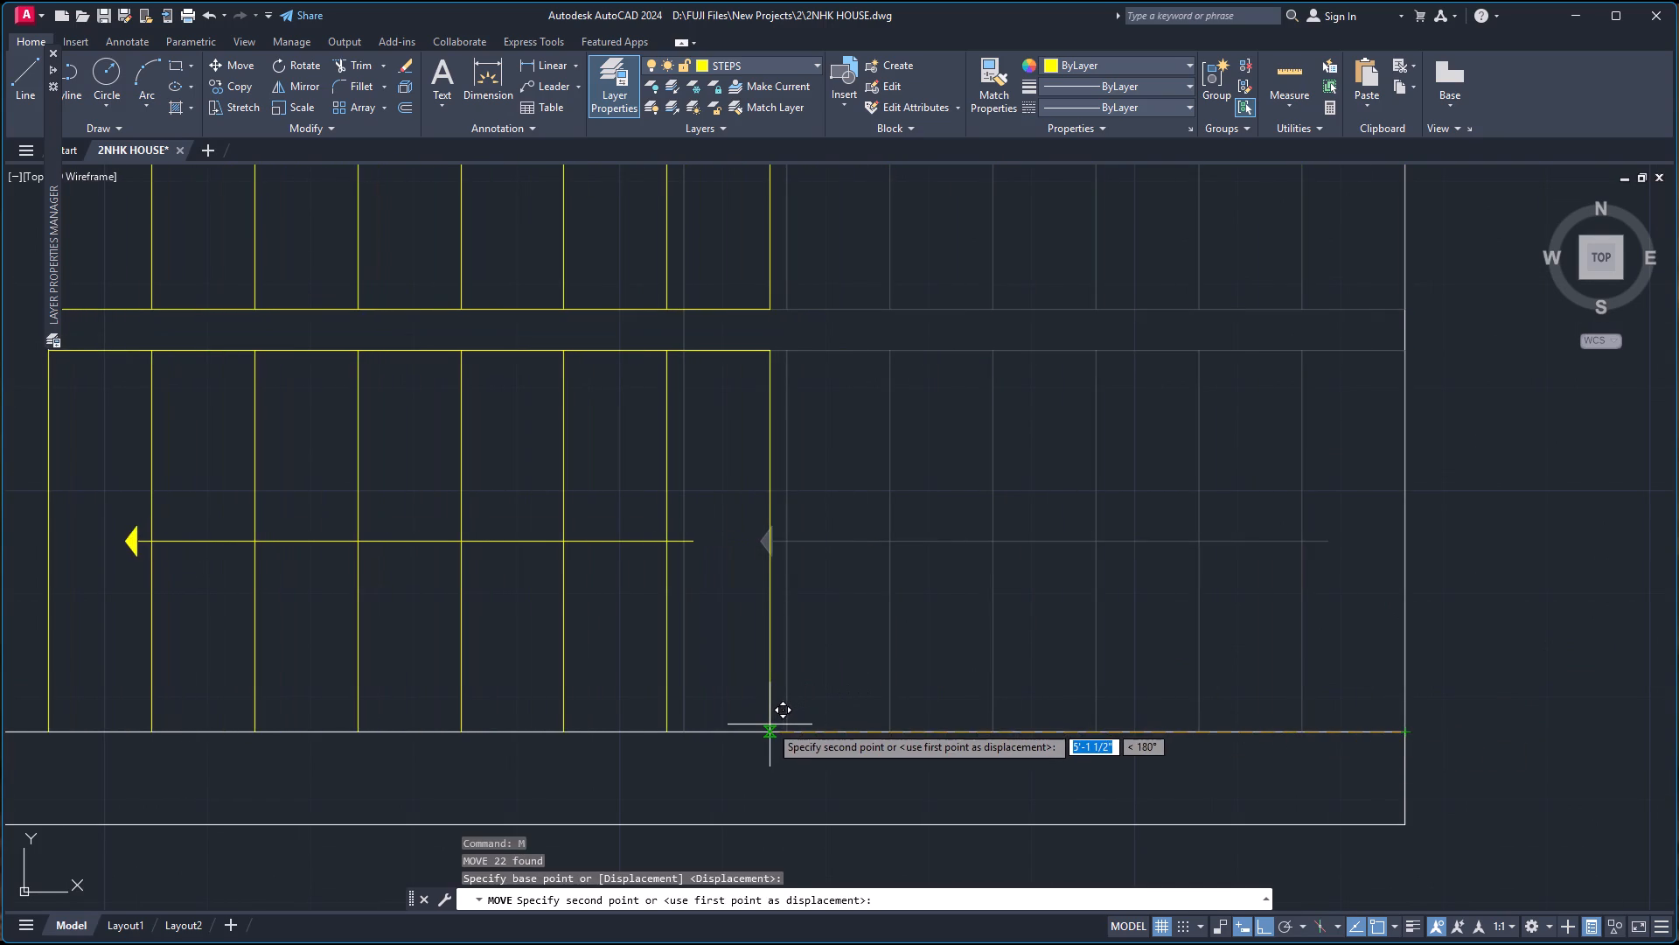
scroll(728, 731, down, 1)
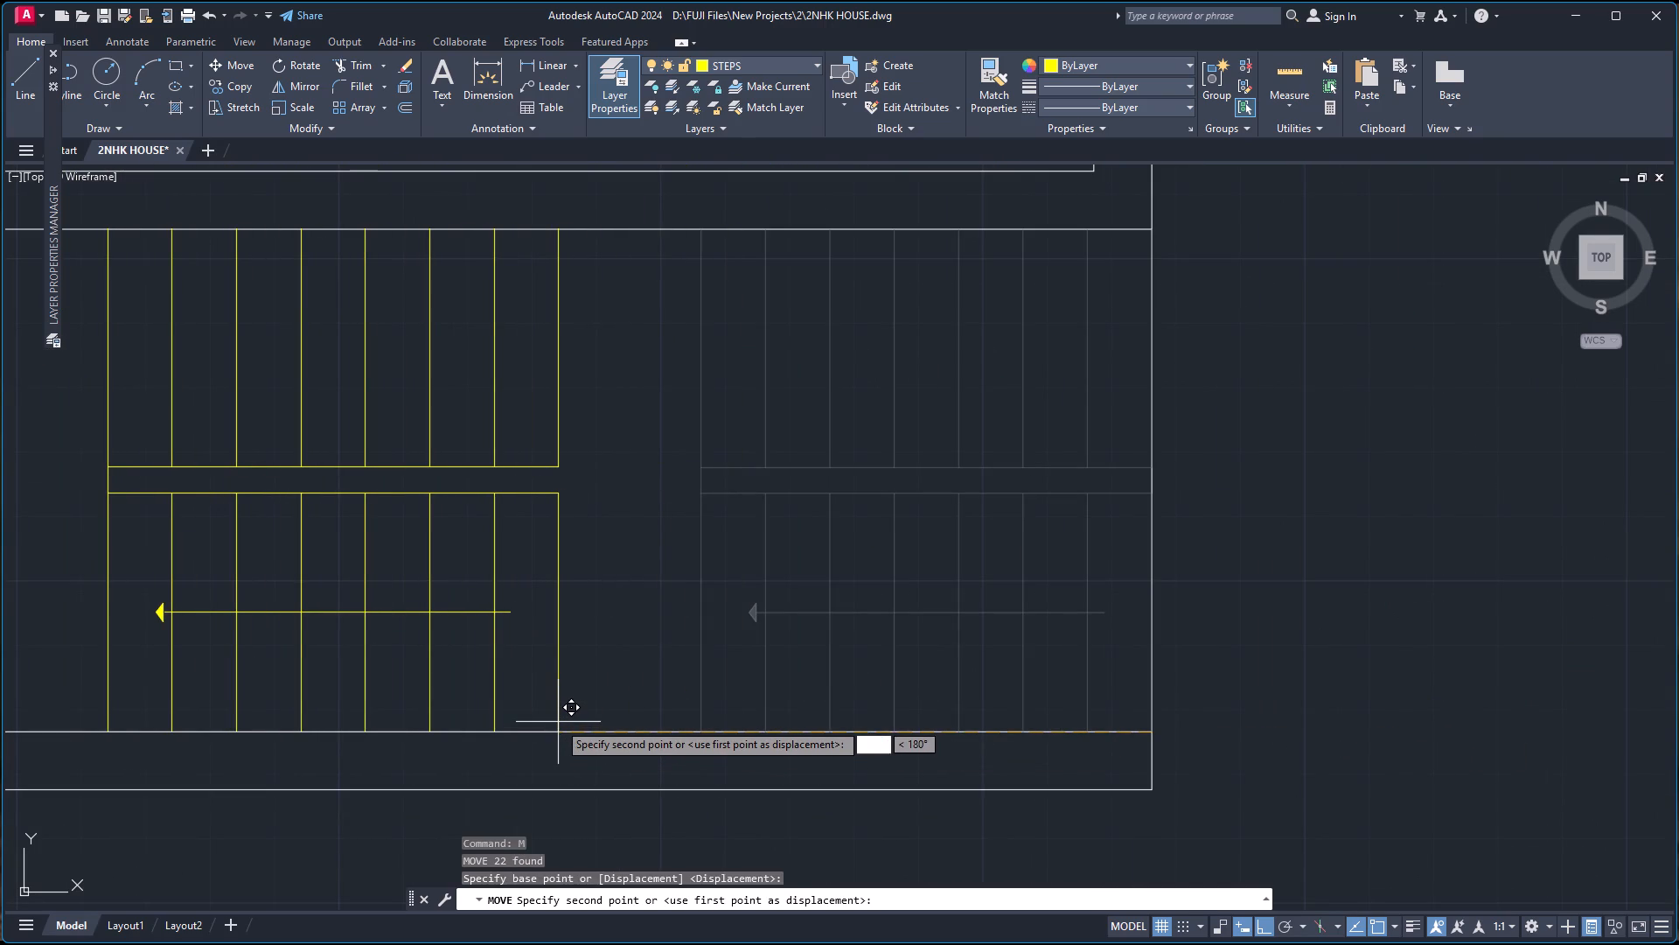
text(14')
key(Return)
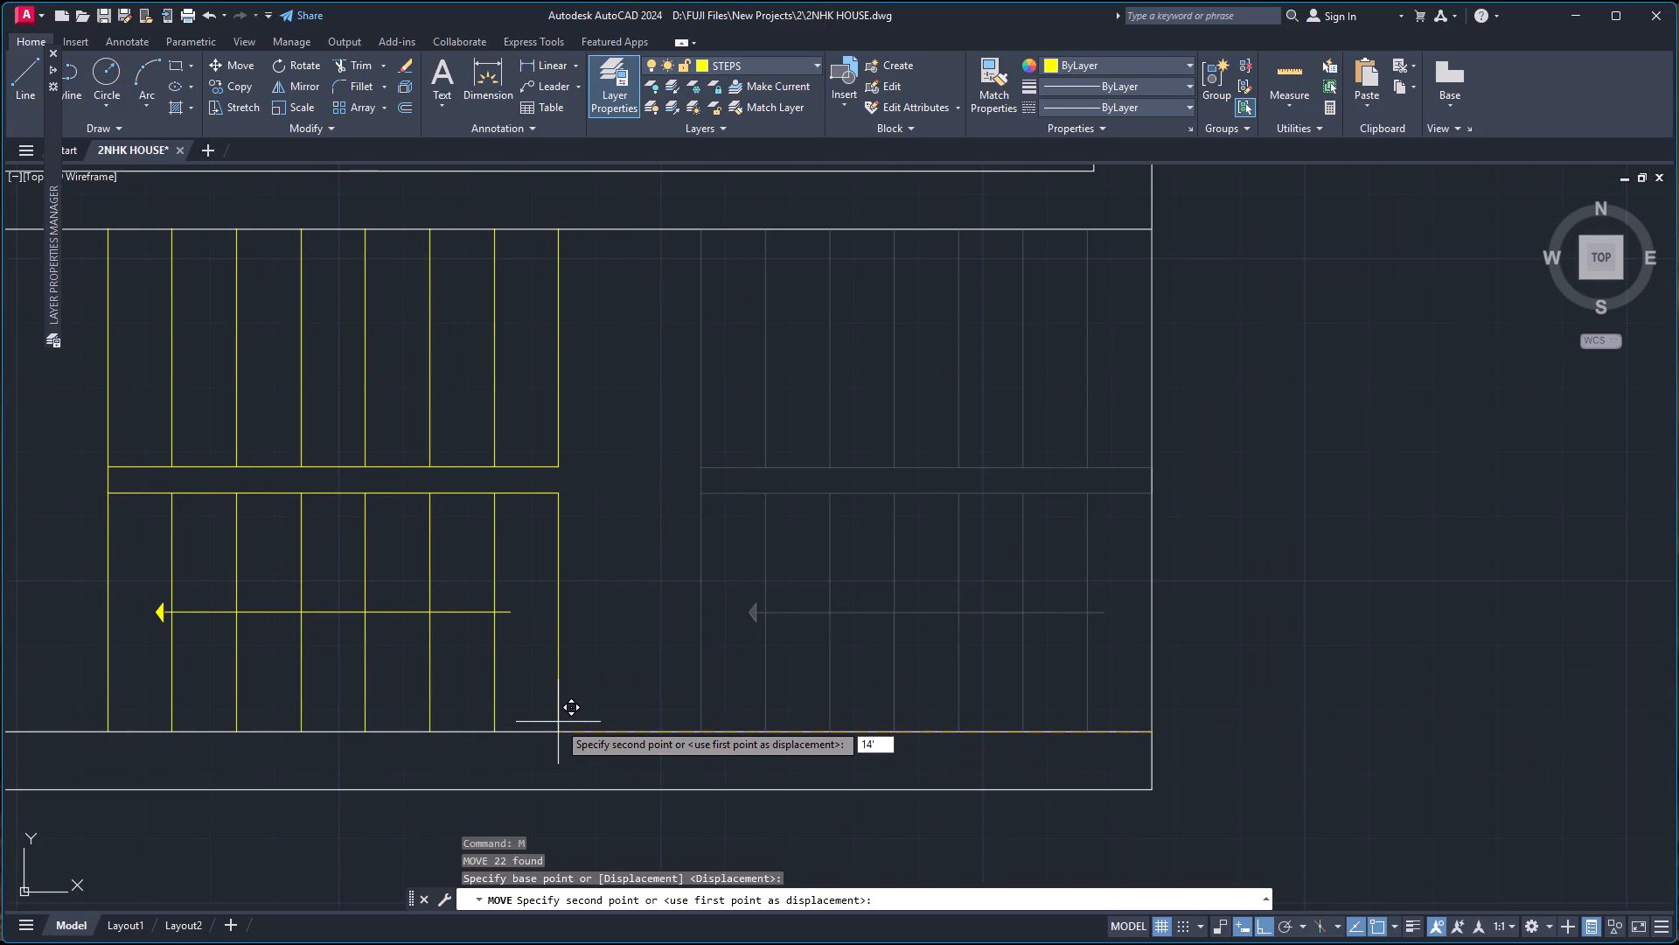
Measure the clear space between the staircase's right edge and the right outer wall line.
scroll(693, 536, down, 3)
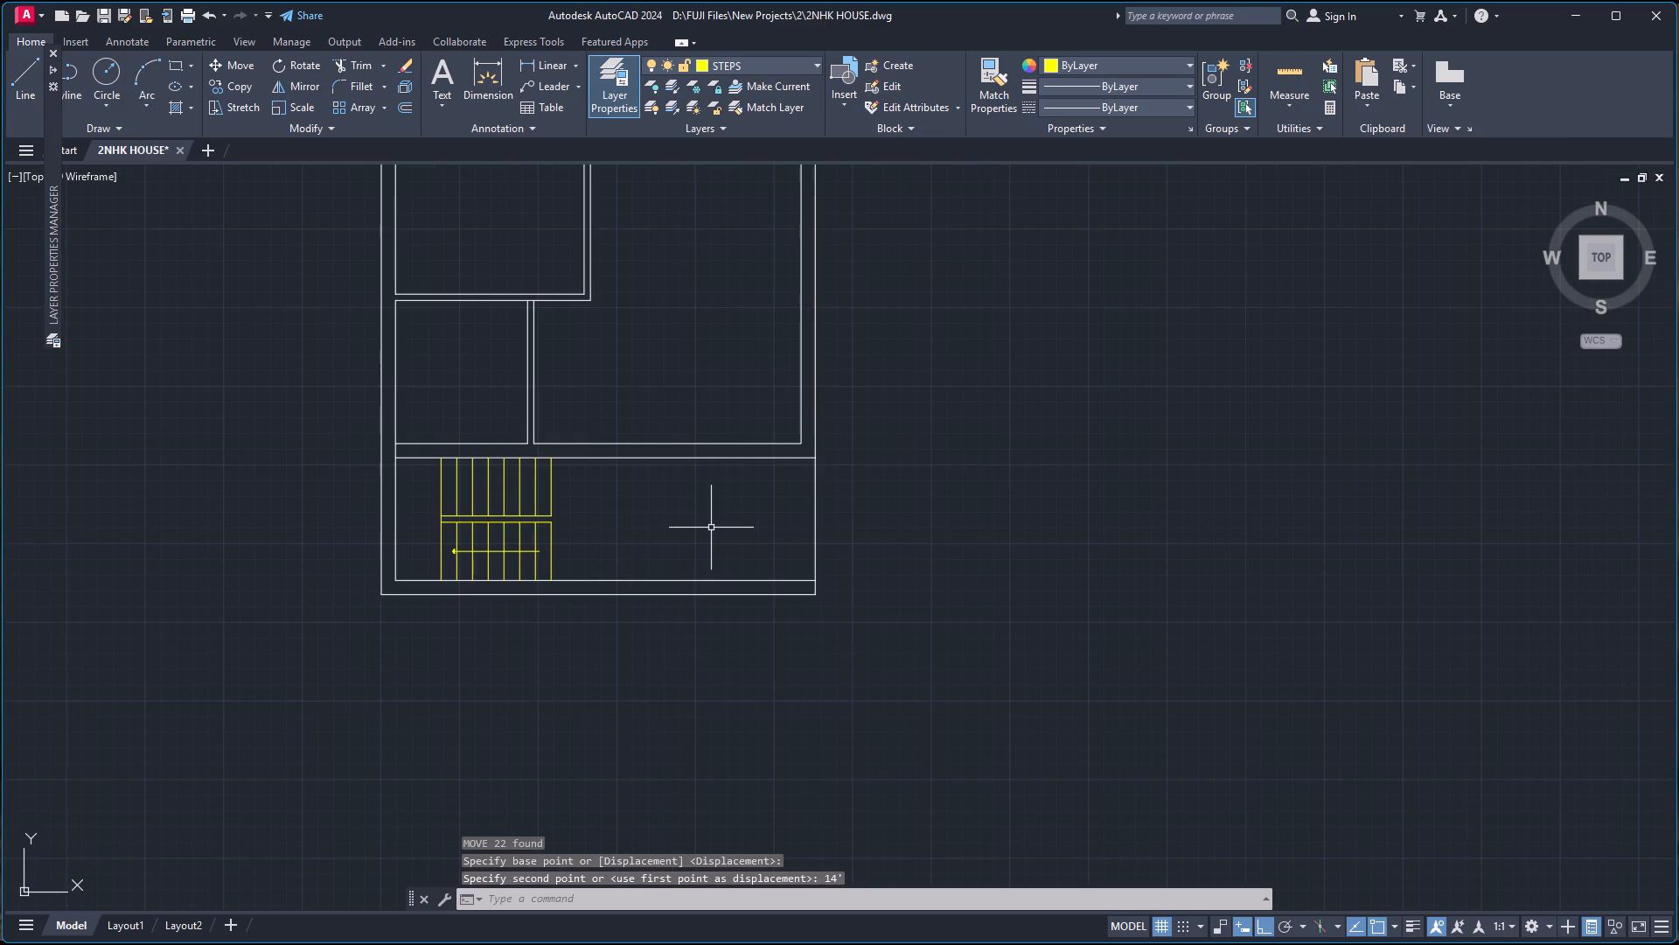
scroll(710, 528, up, 1)
key(Escape)
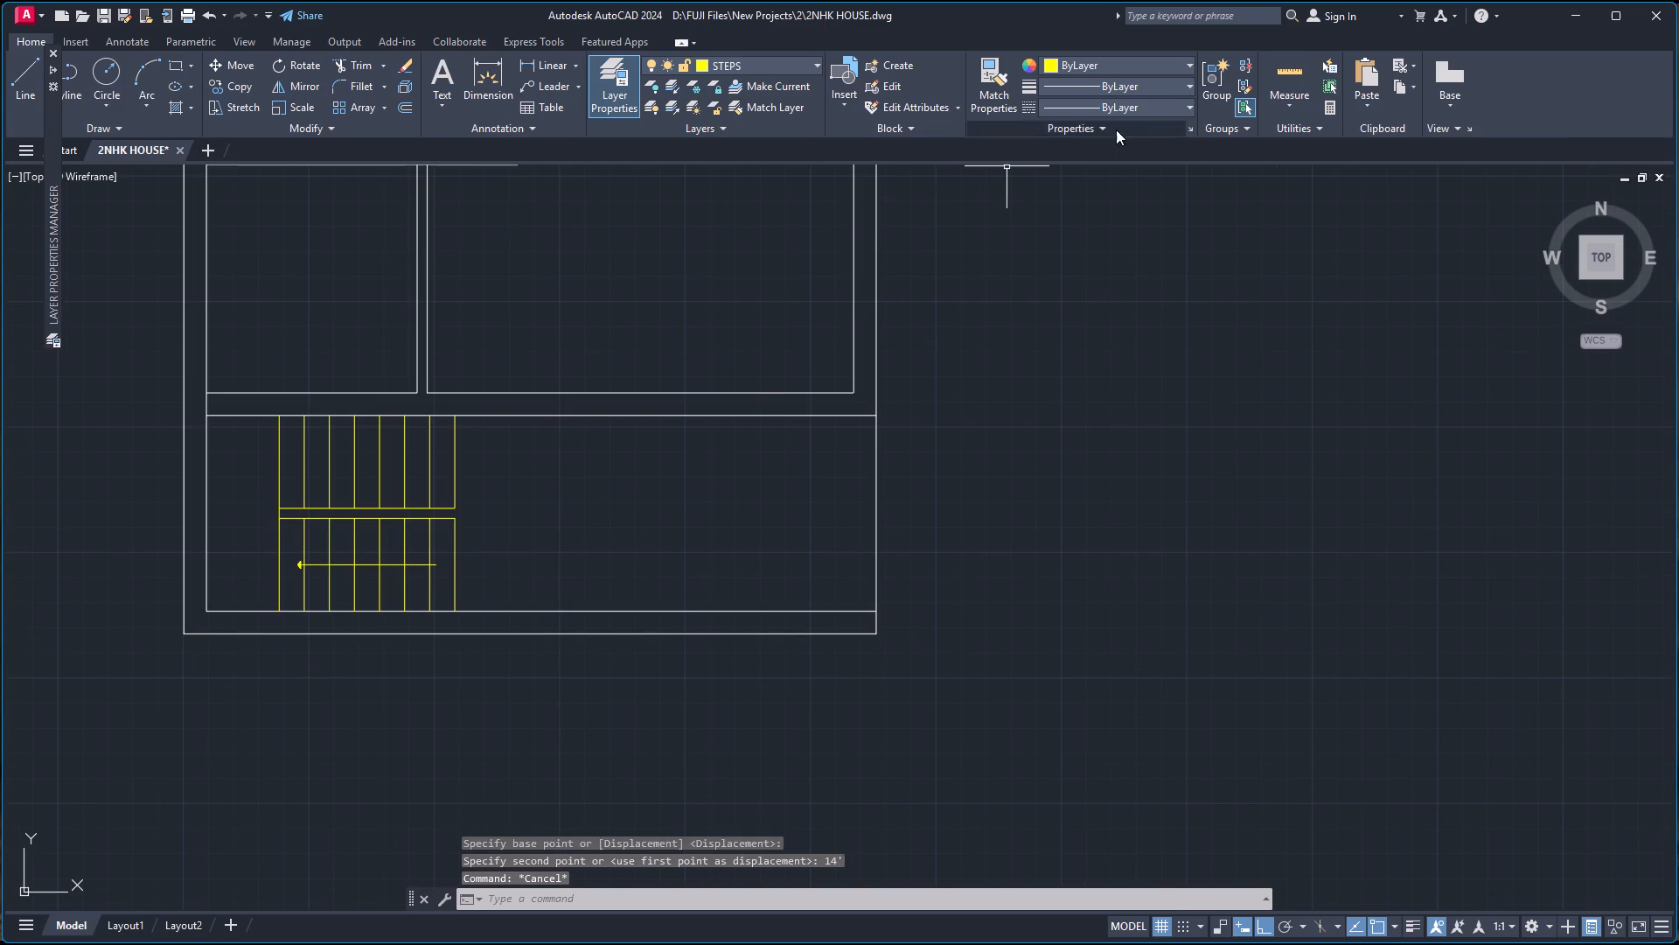
click(1303, 84)
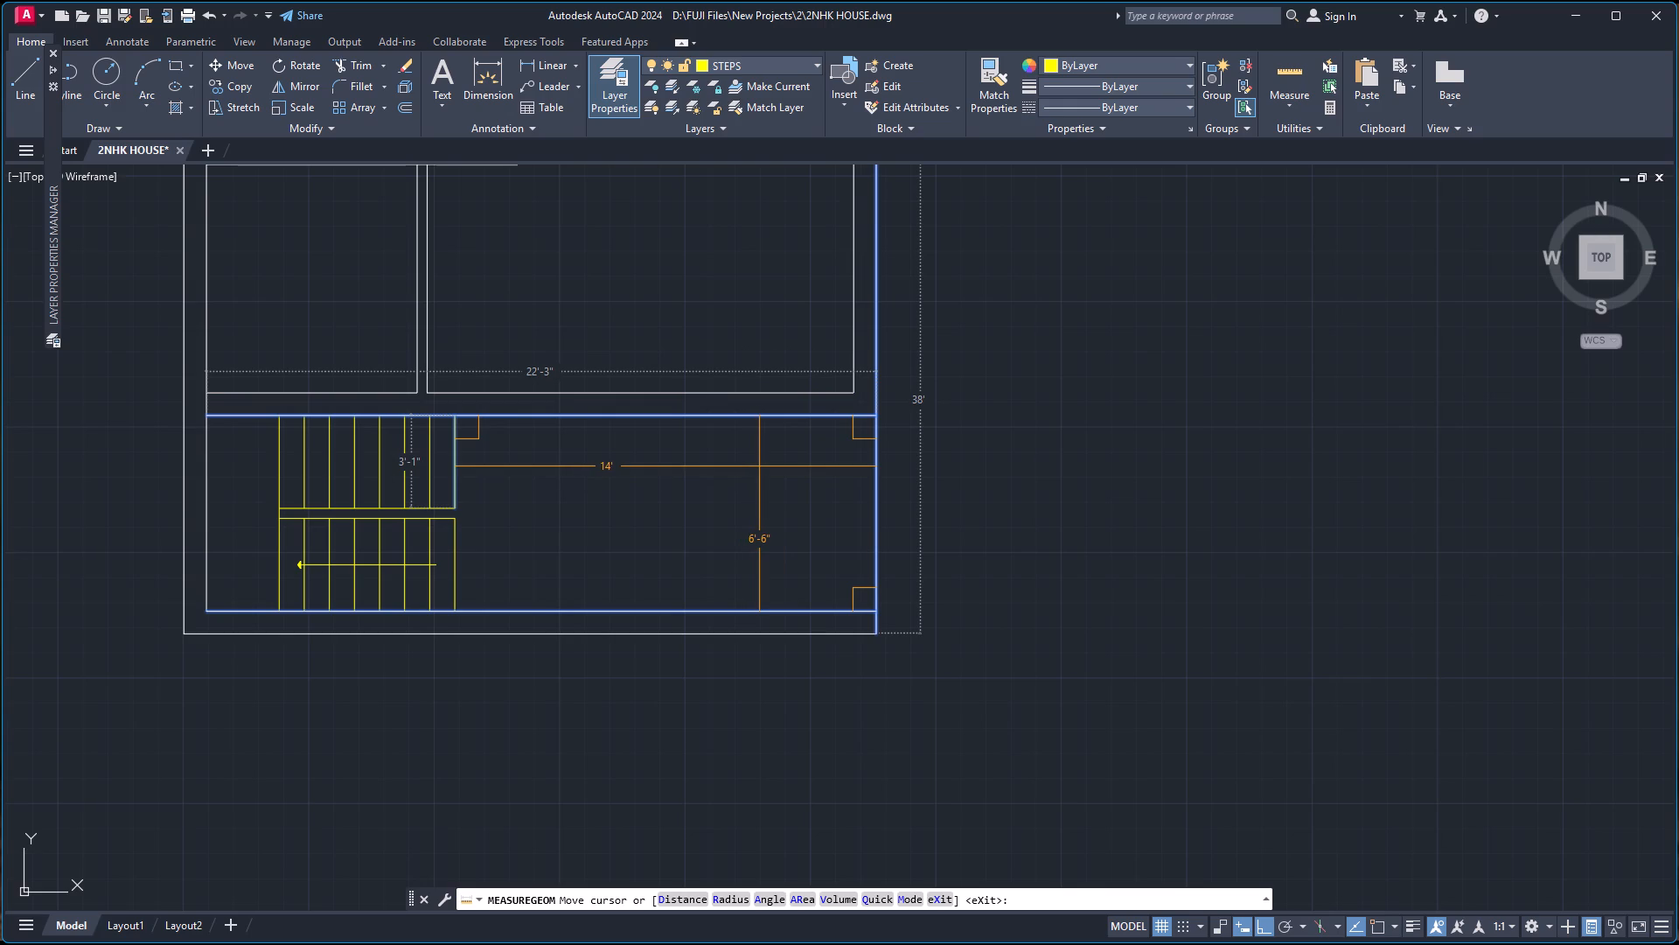
key(Escape)
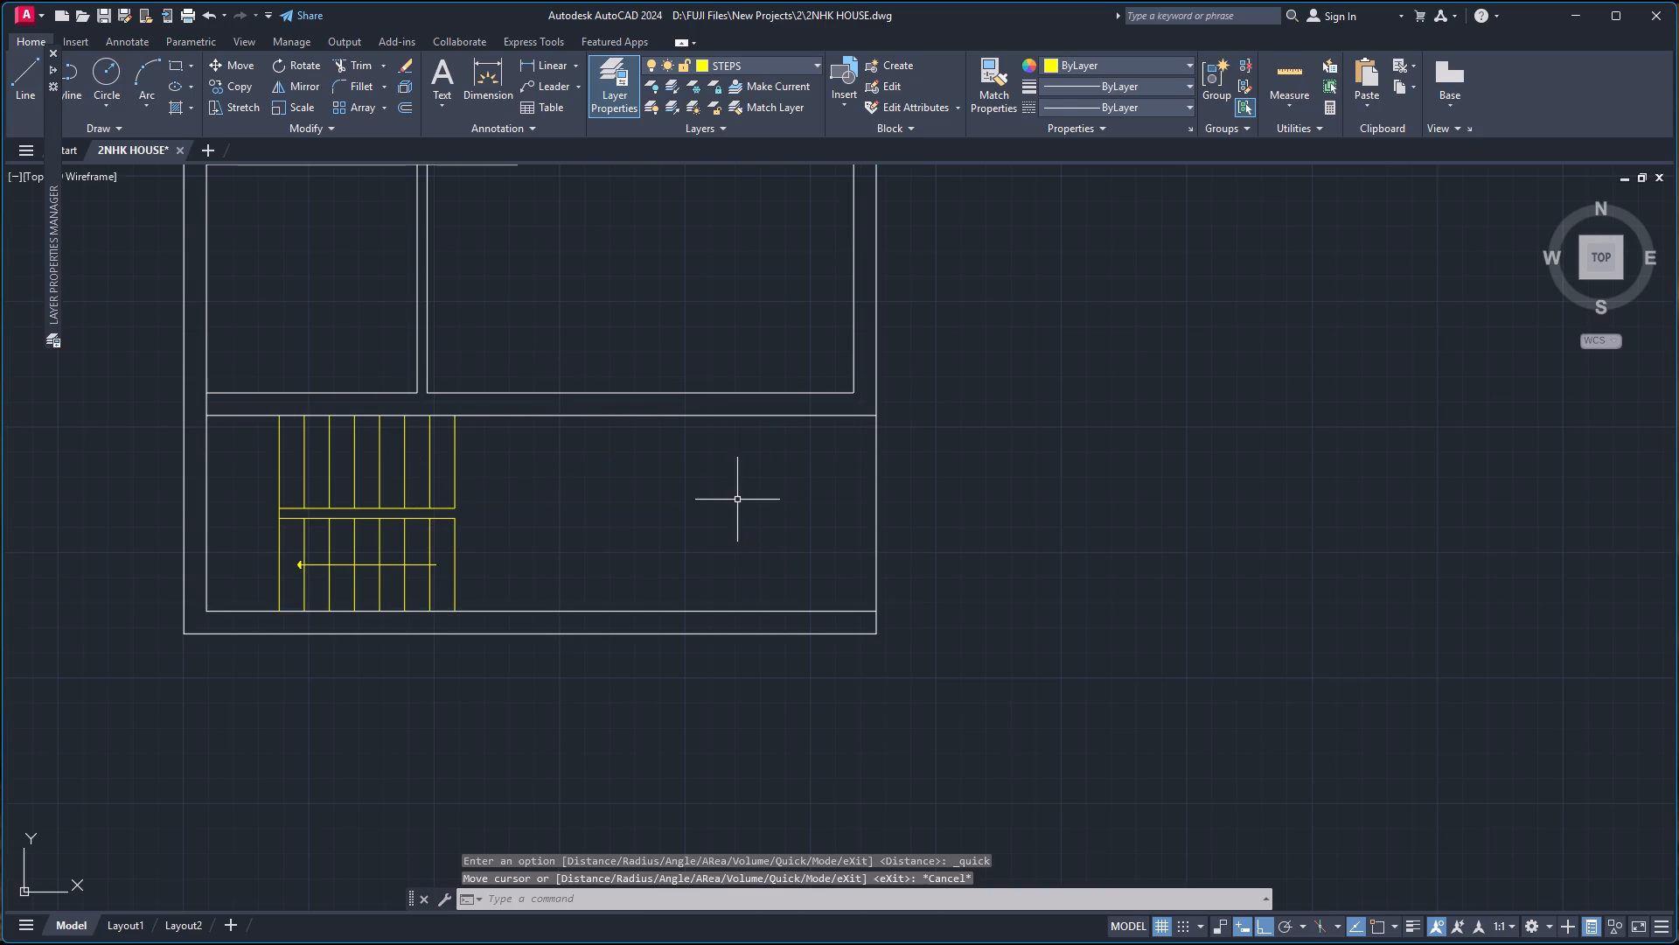
On the WALL layer, draw a short vertical line from the staircase's lower-right corner down to the outer bottom wall line.
click(806, 57)
click(731, 125)
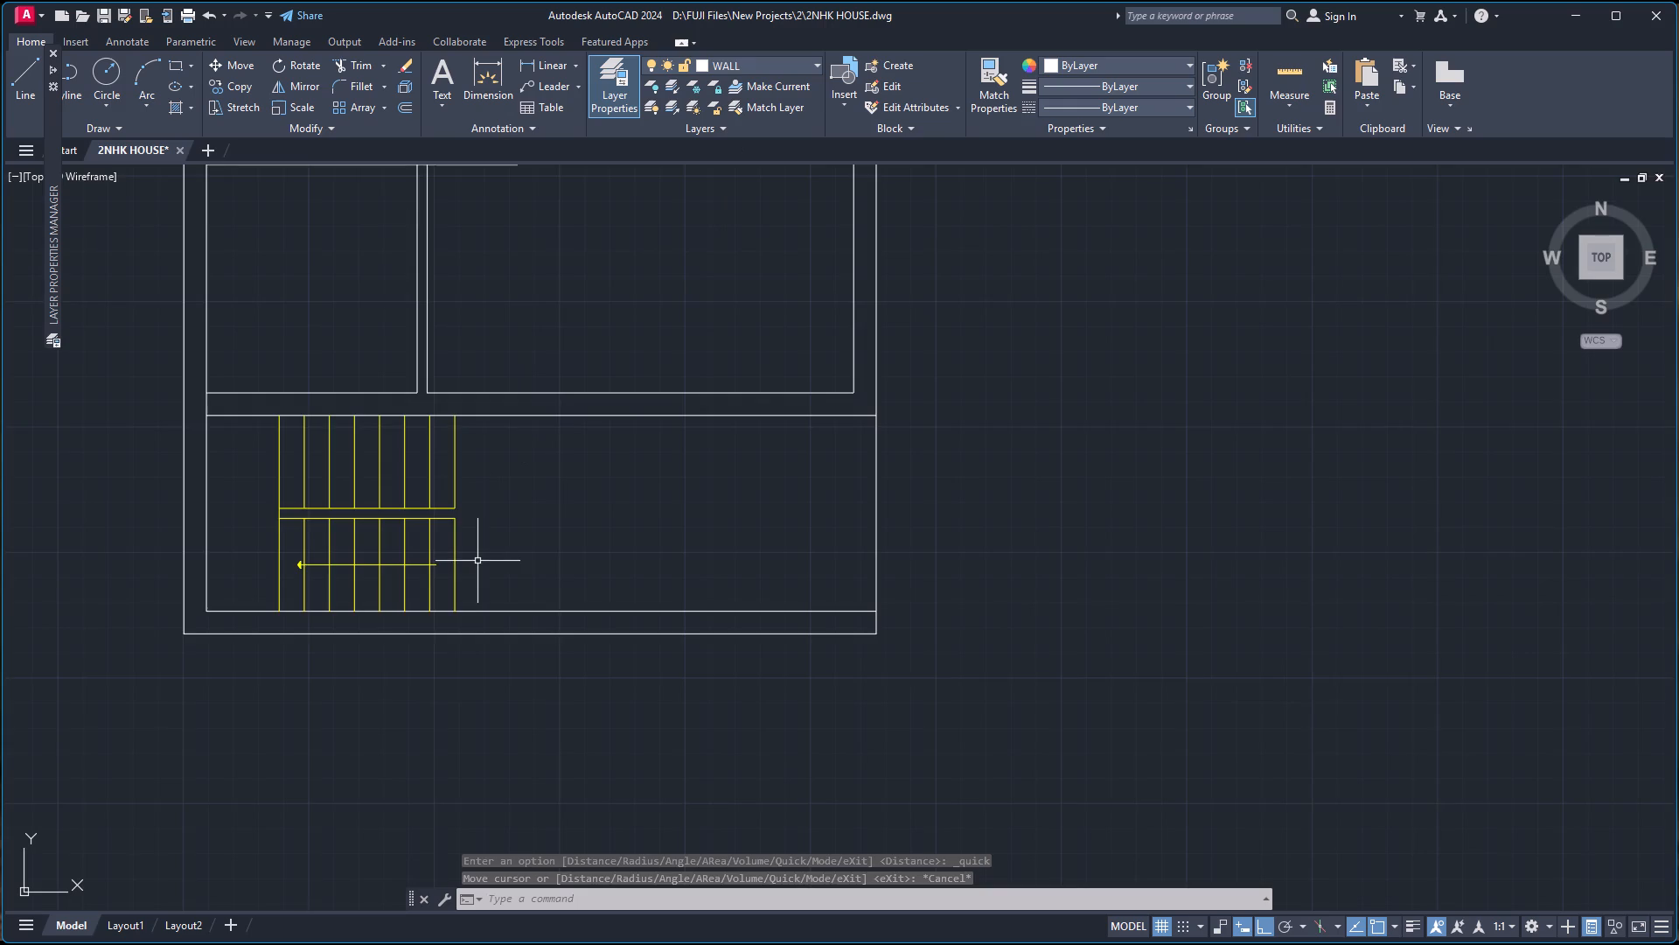
scroll(474, 564, up, 3)
key(l)
key(Return)
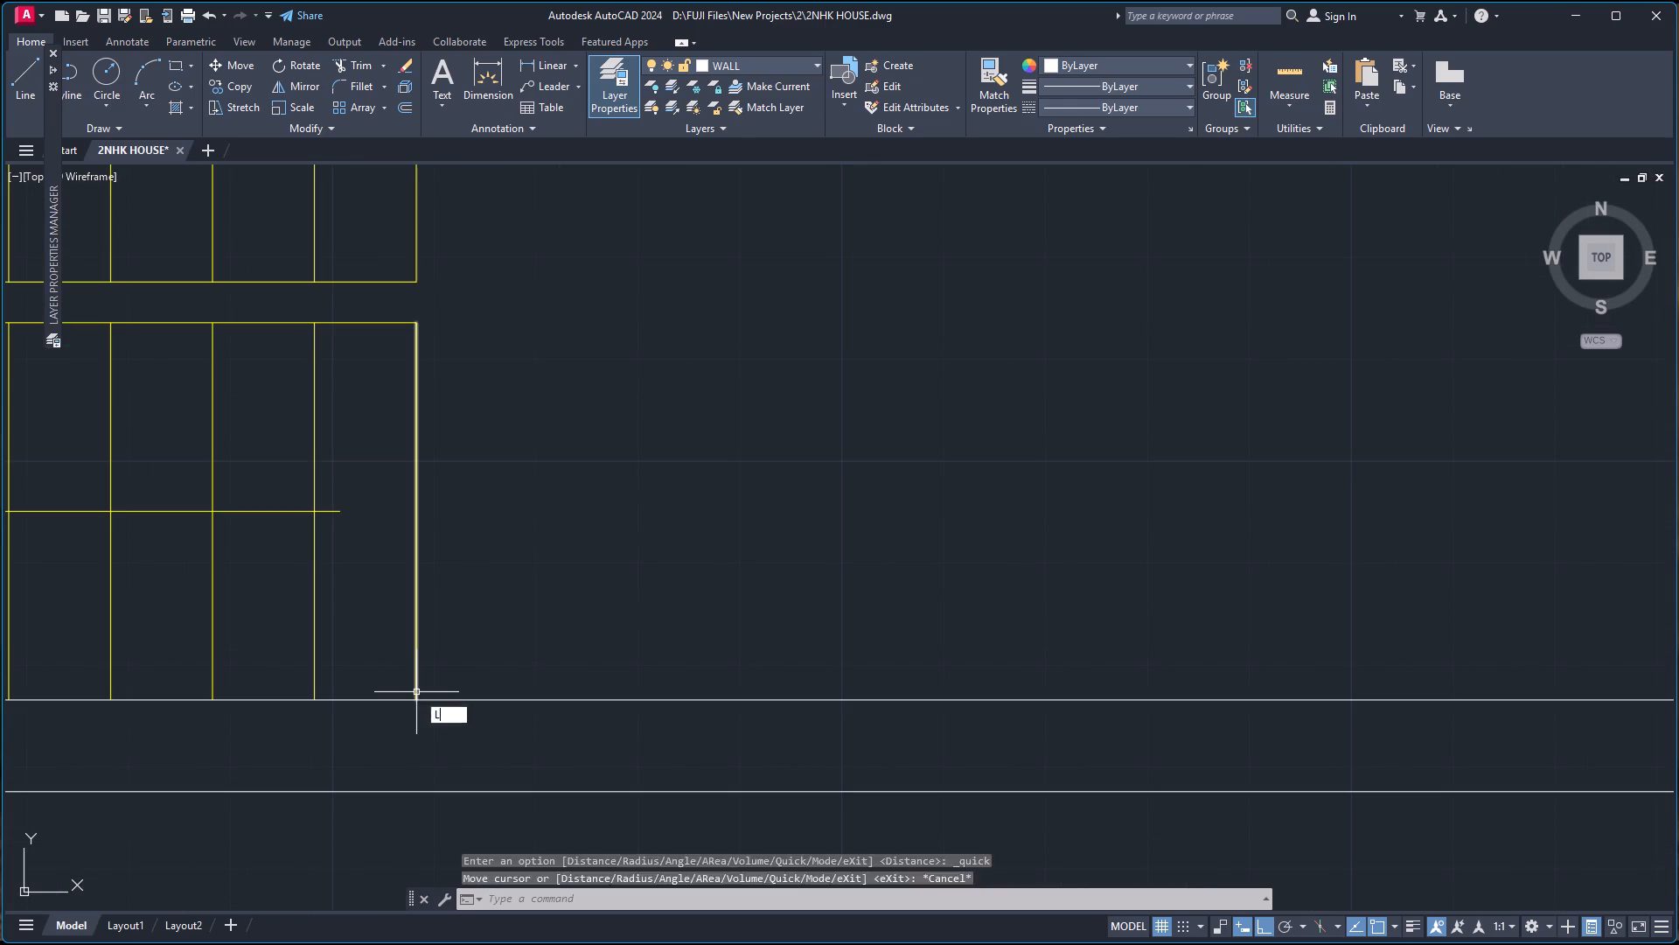
click(413, 702)
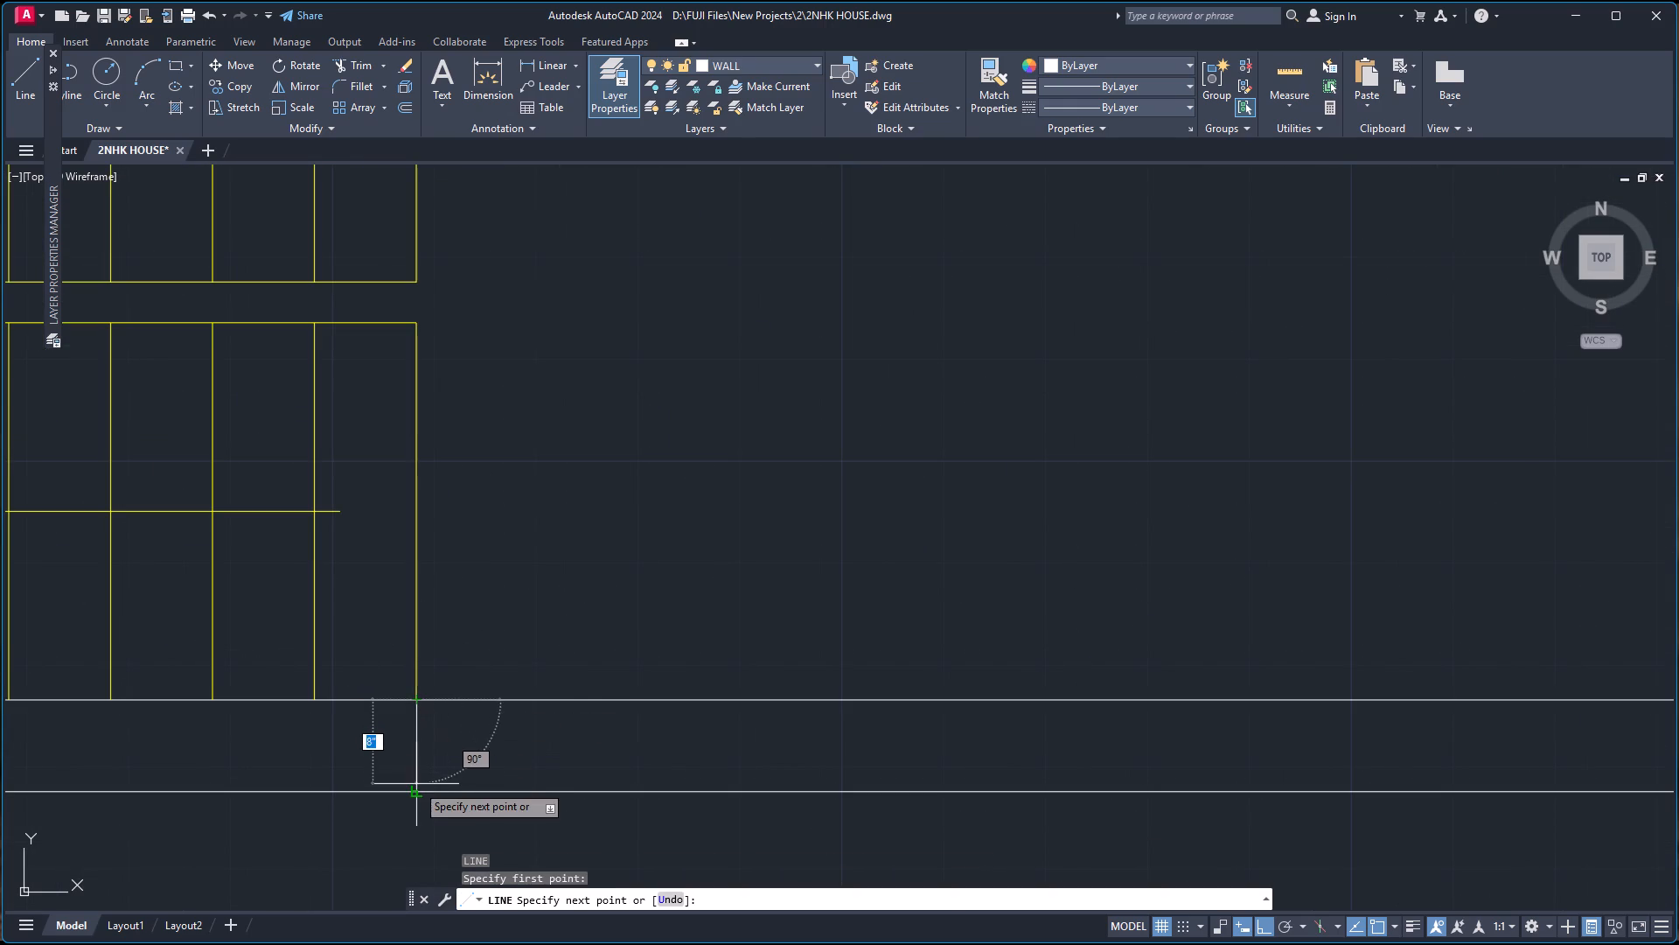
click(415, 792)
key(space)
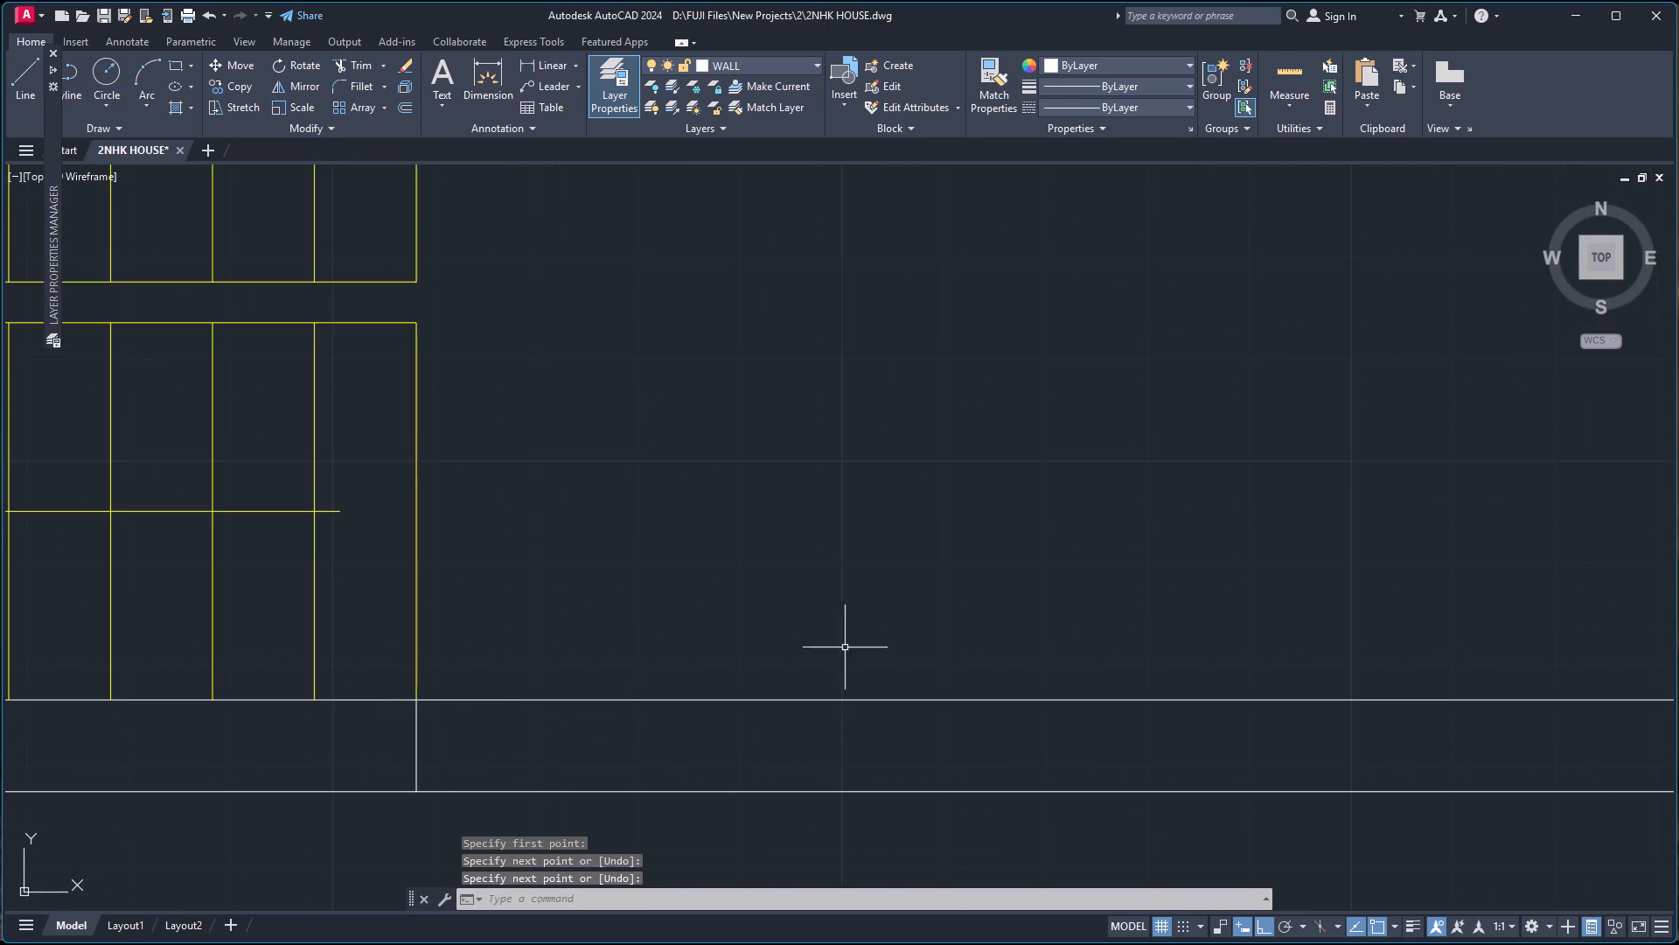
Trim away the bottom inner wall line to the right of the new short vertical line.
text(TR)
key(Return)
click(855, 725)
click(873, 547)
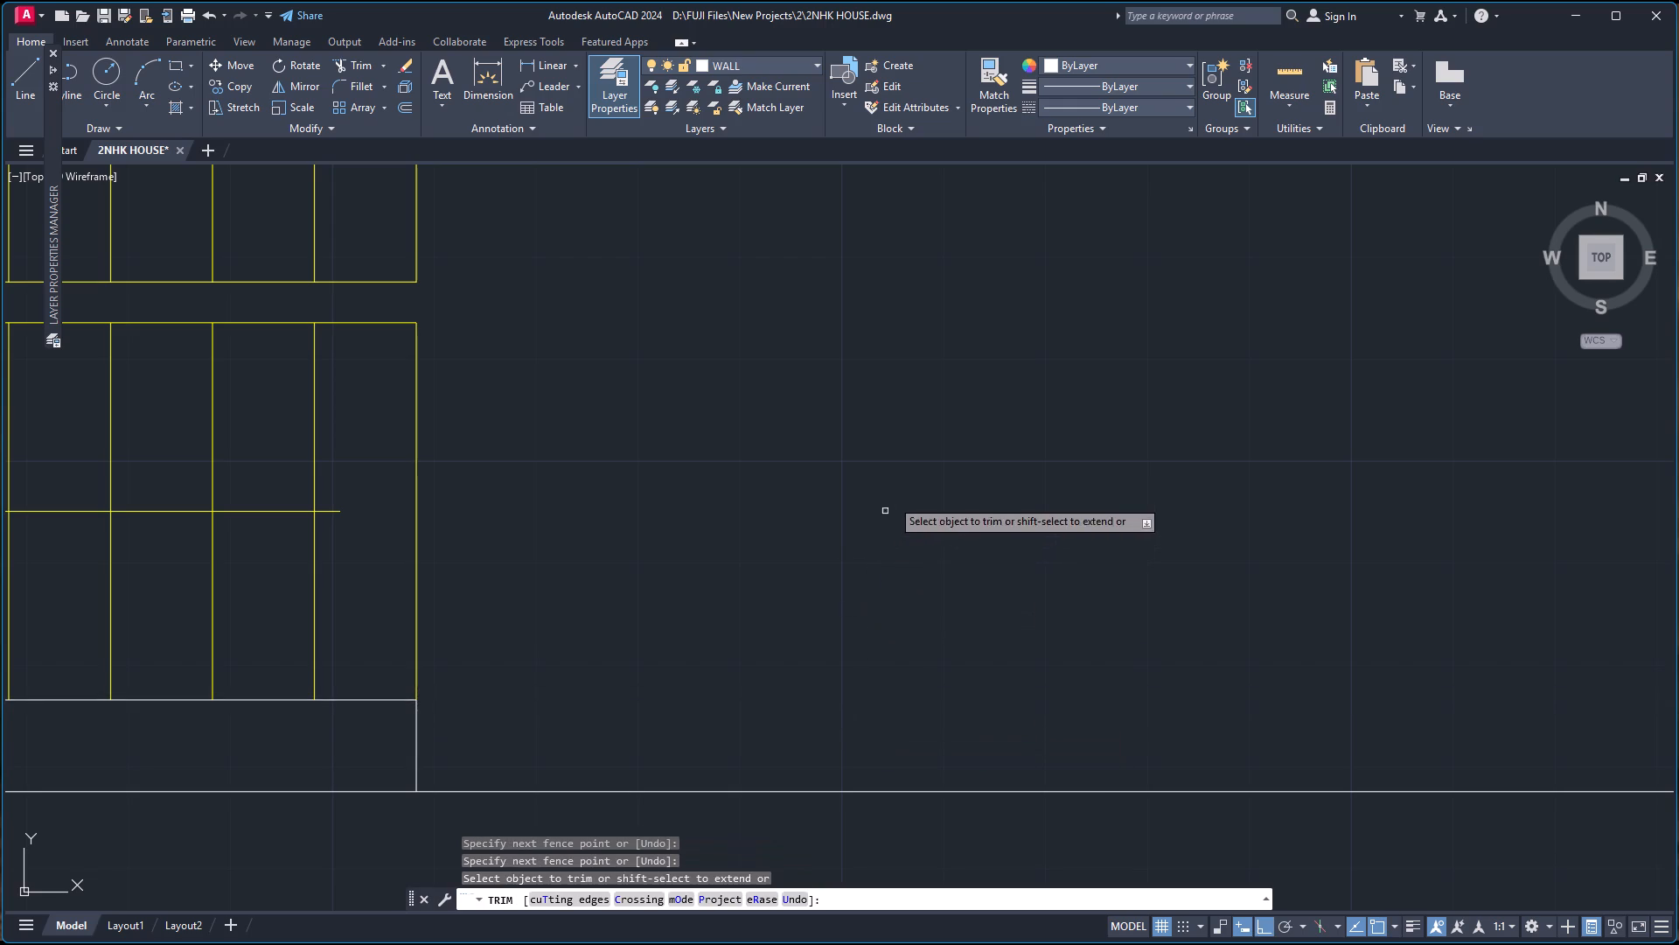
scroll(904, 479, down, 5)
scroll(1077, 208, down, 3)
scroll(1128, 269, down, 2)
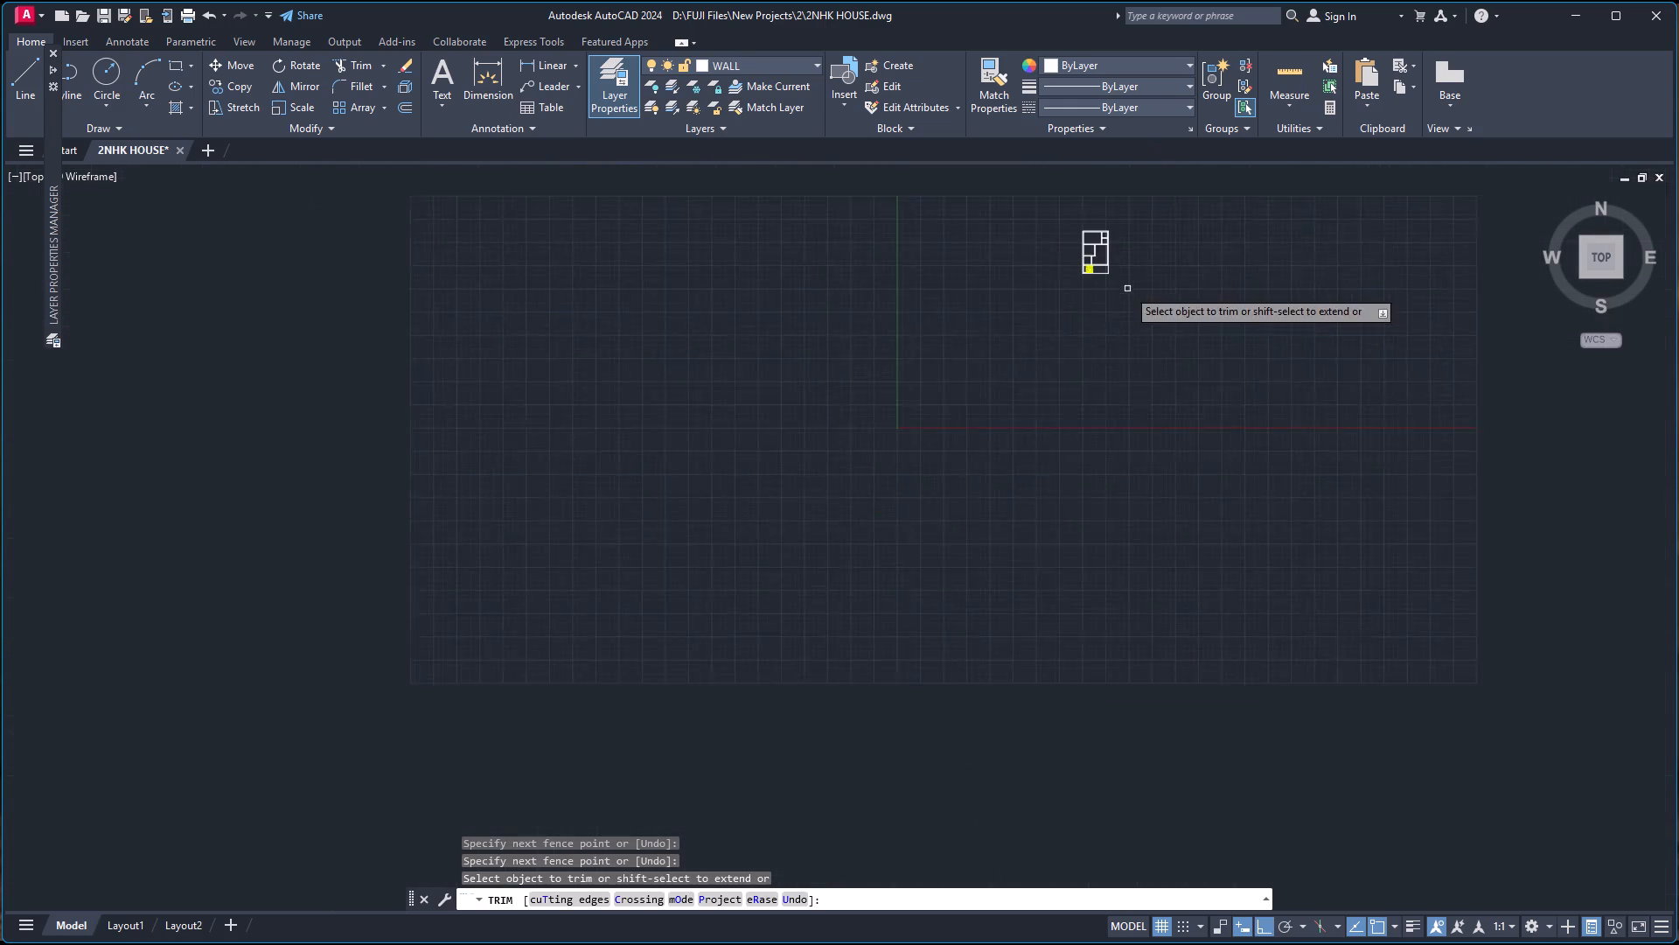
scroll(1127, 289, down, 1)
scroll(1161, 192, up, 4)
scroll(690, 654, up, 2)
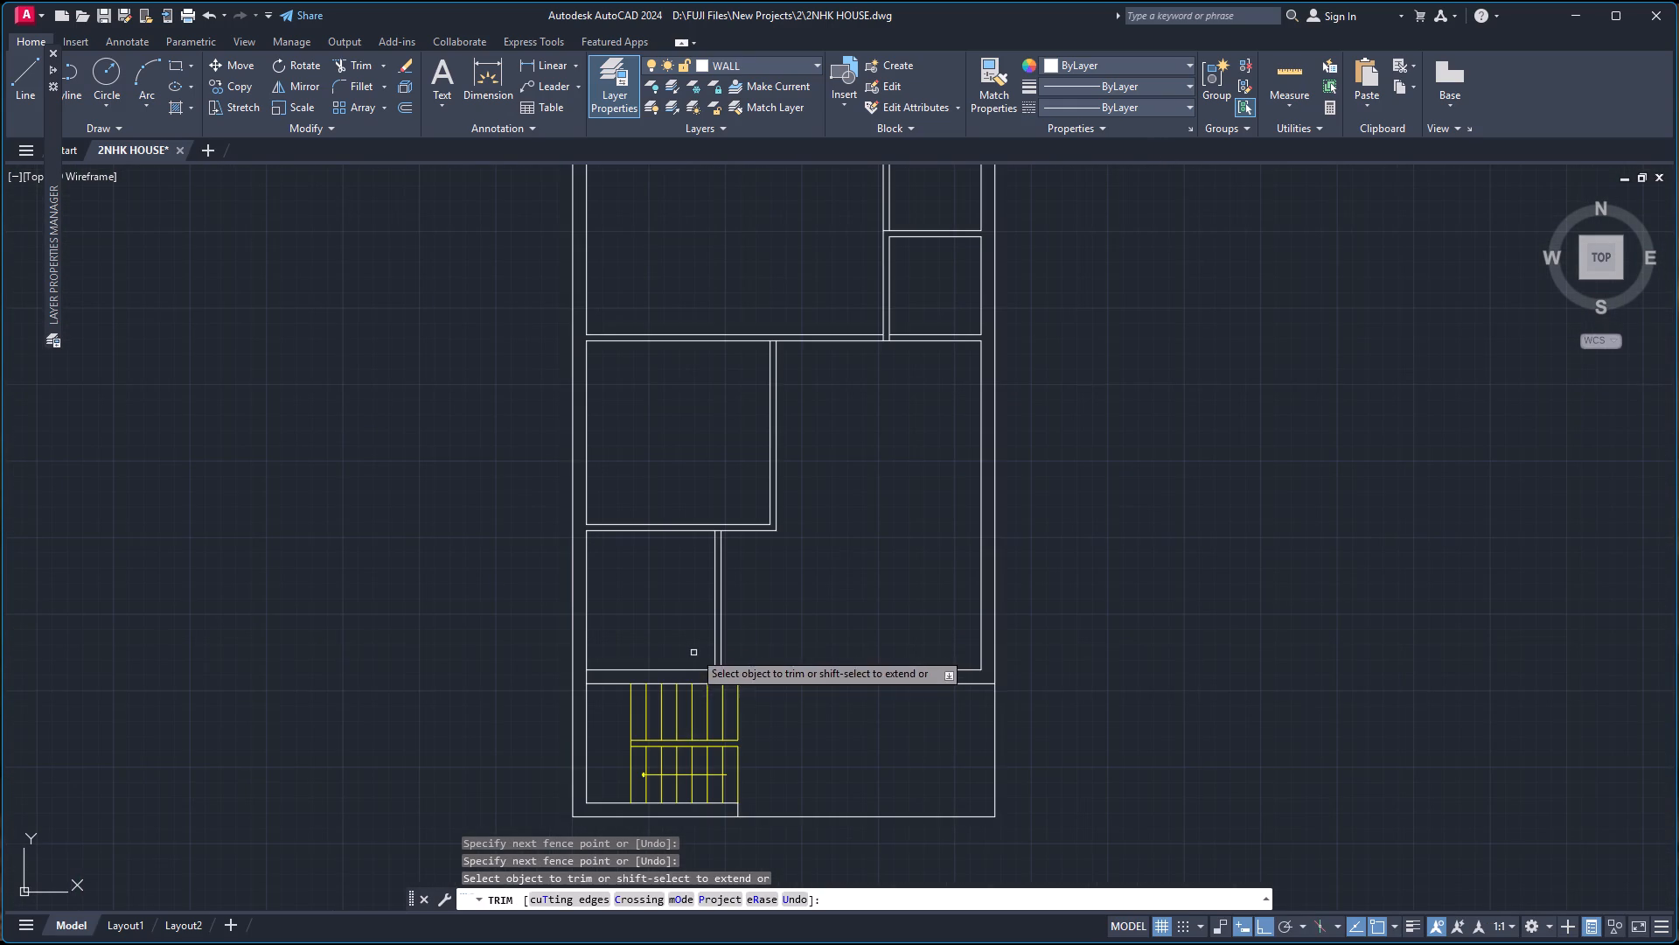
key(Escape)
Check the dimensions of the rooms and the open area beside the staircase across the floor plan with quick measurement.
click(1286, 63)
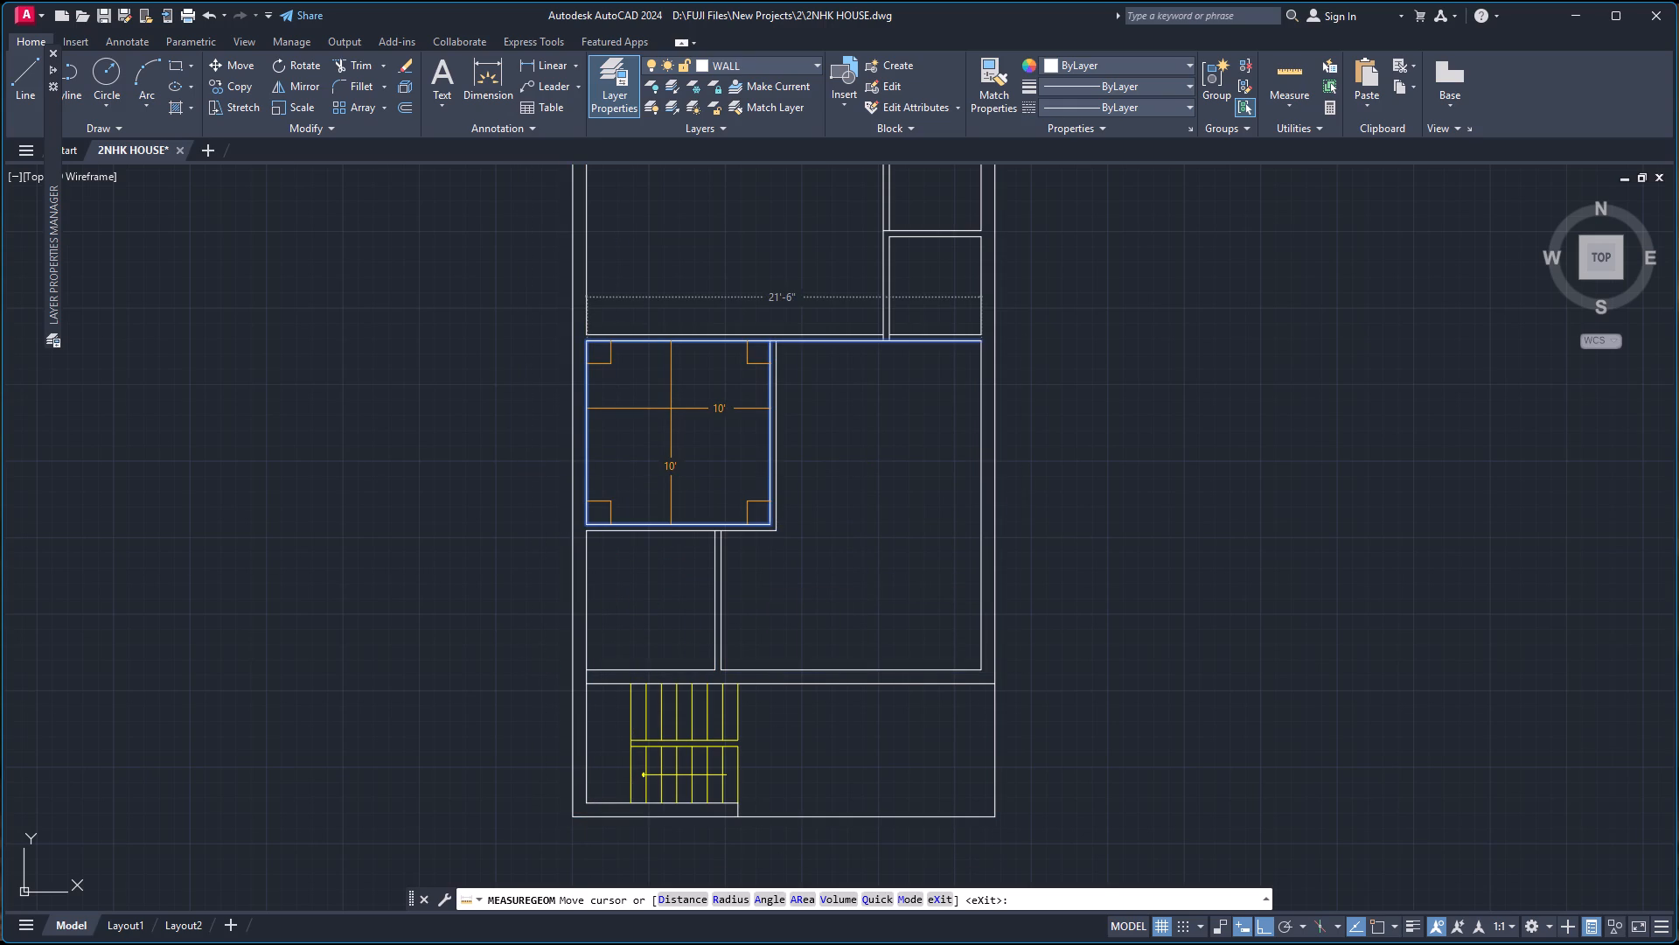
scroll(725, 399, down, 3)
scroll(776, 365, up, 4)
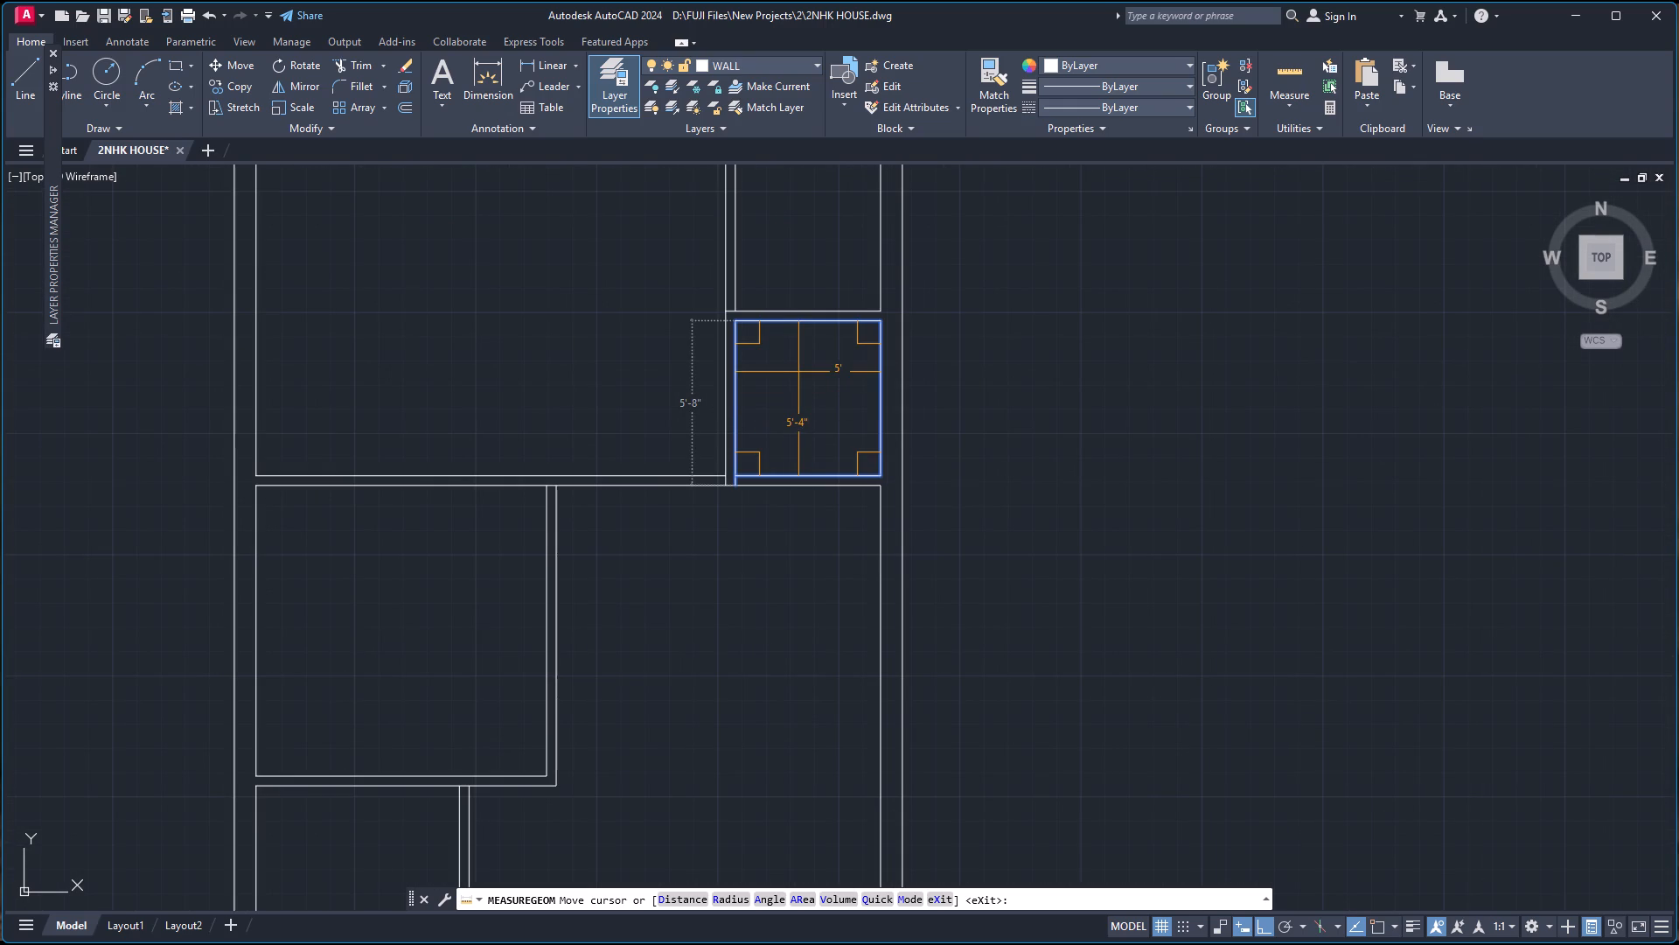
scroll(800, 270, down, 3)
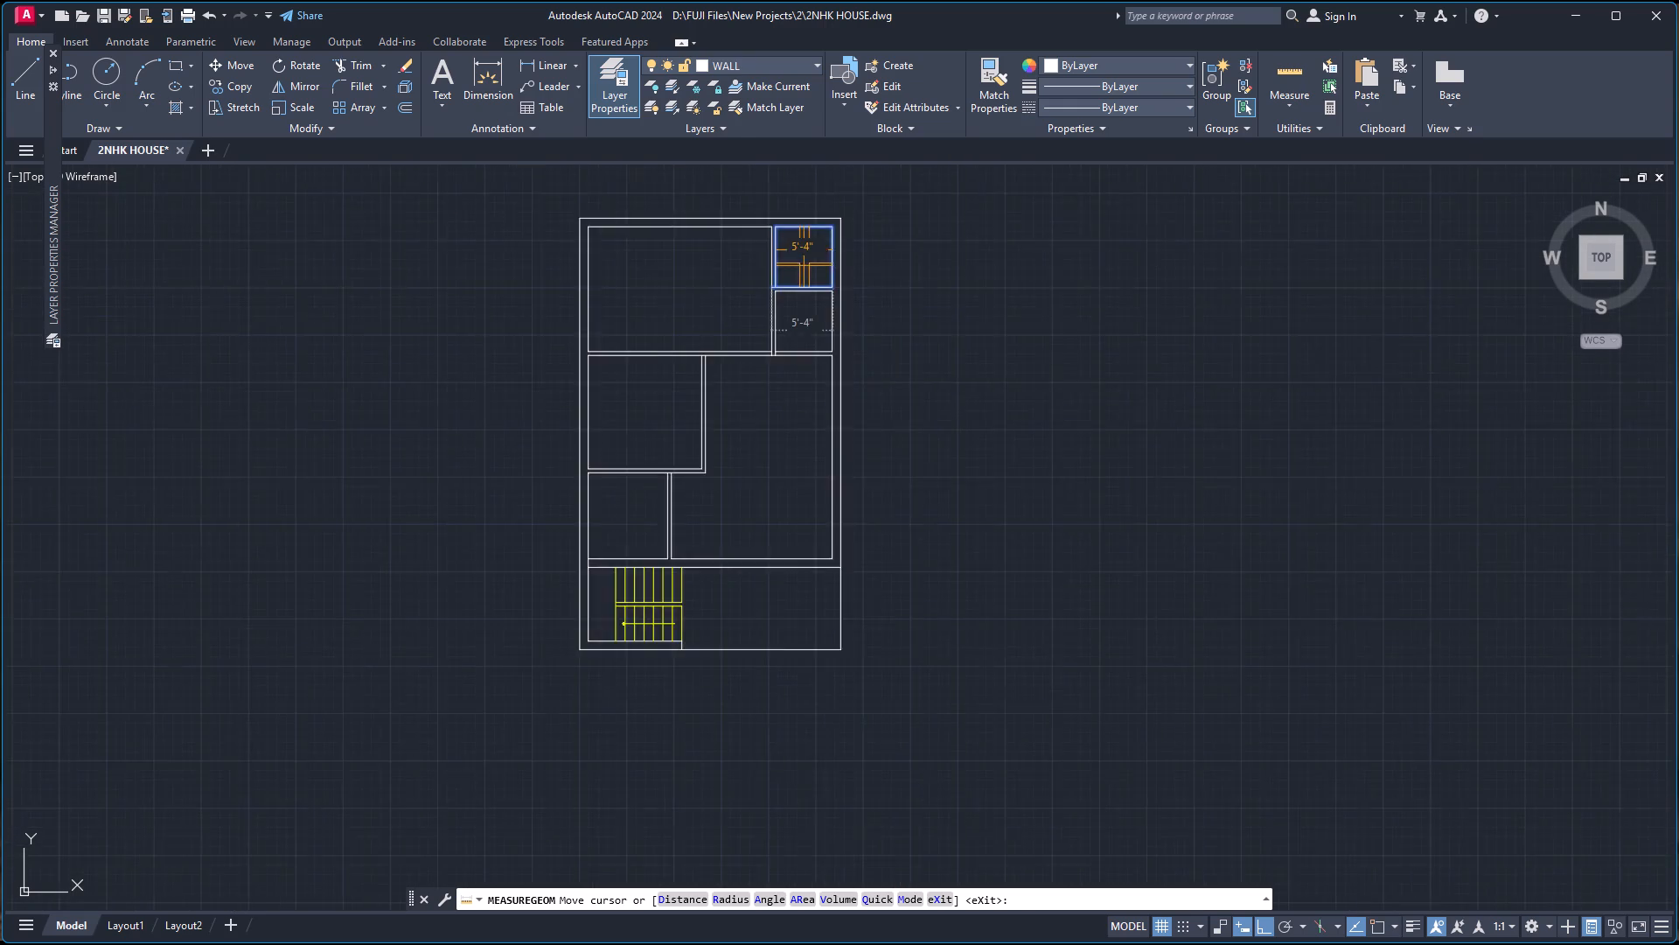
scroll(810, 248, up, 2)
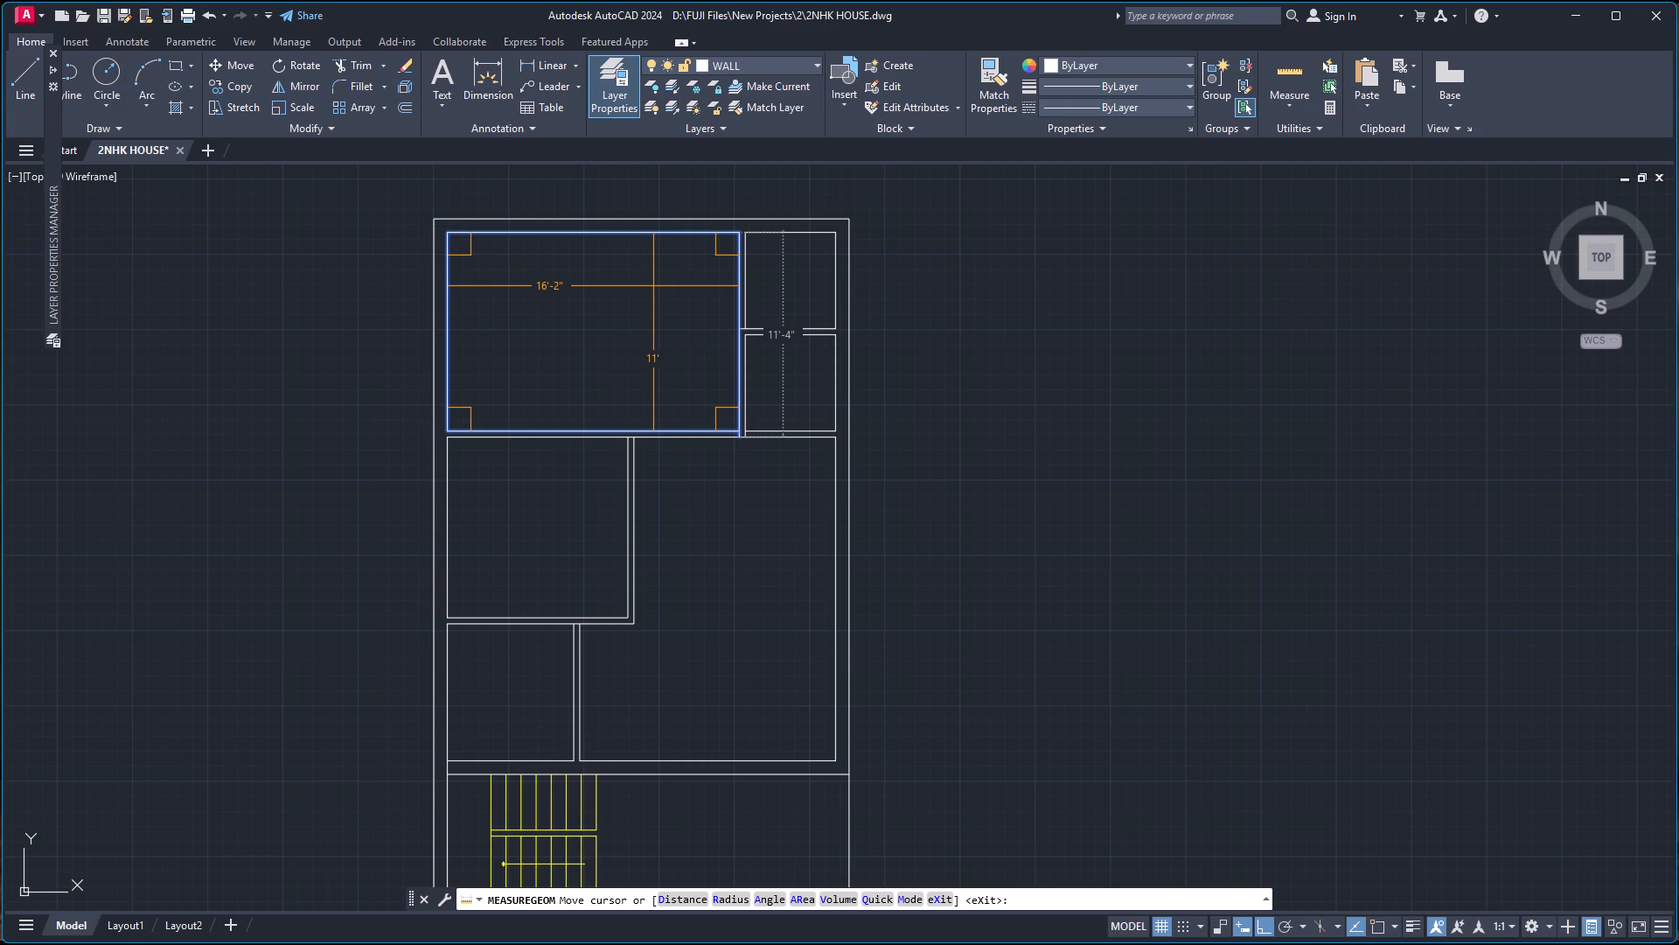
scroll(665, 301, down, 3)
scroll(699, 475, down, 1)
scroll(700, 491, up, 4)
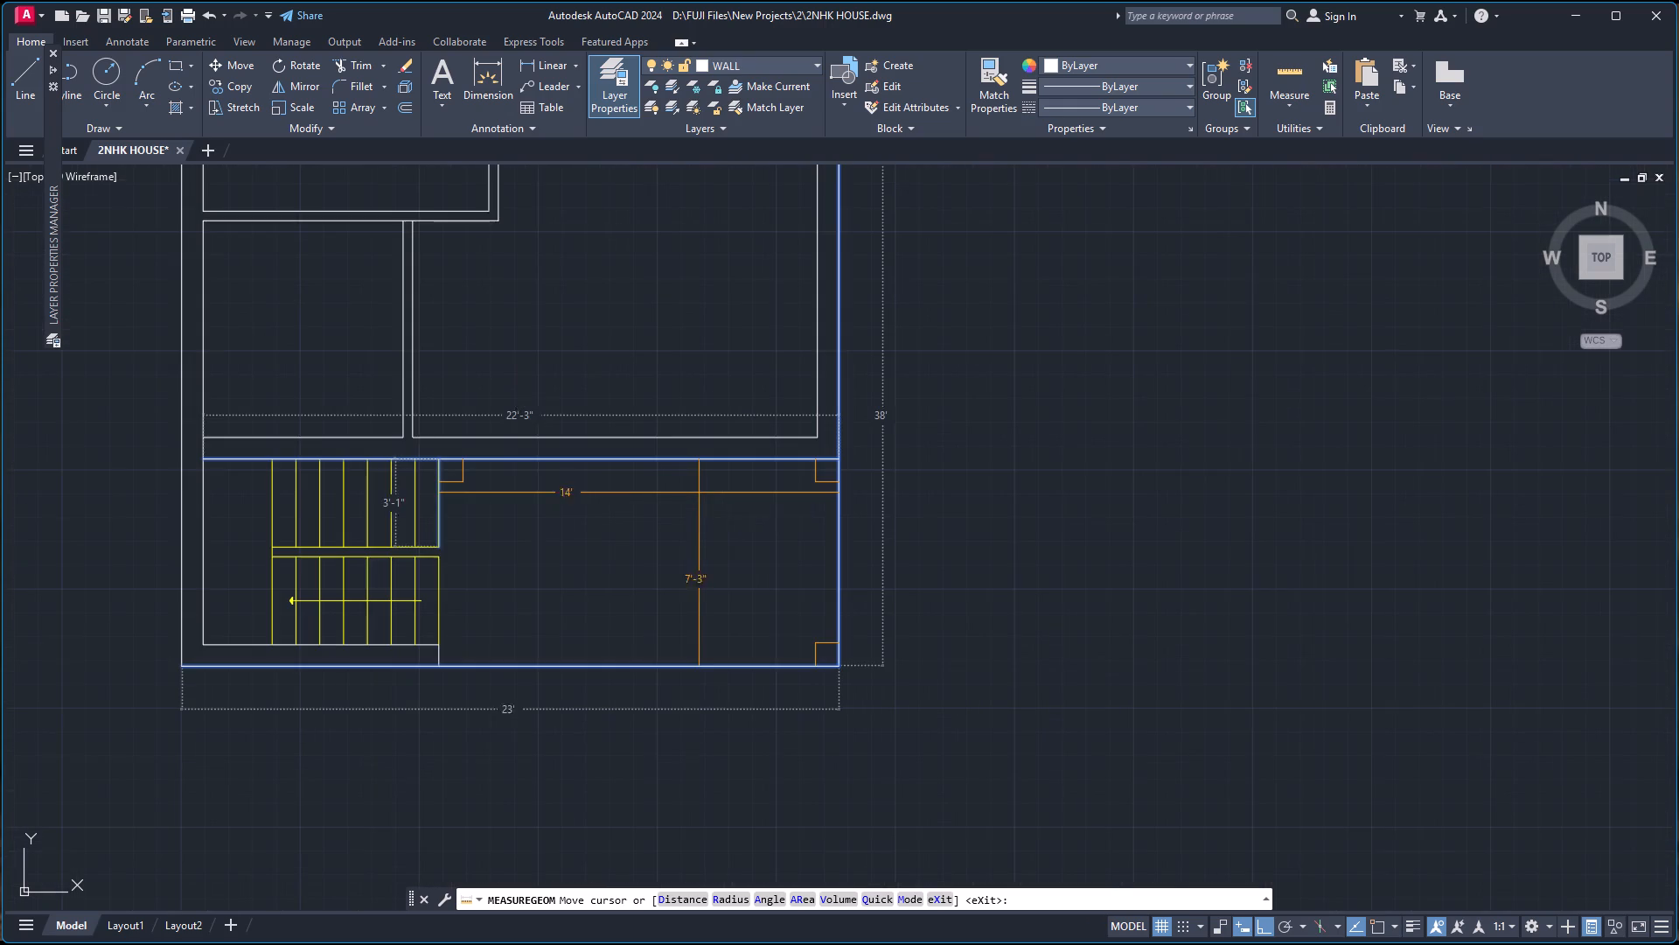
key(grave)
key(Escape)
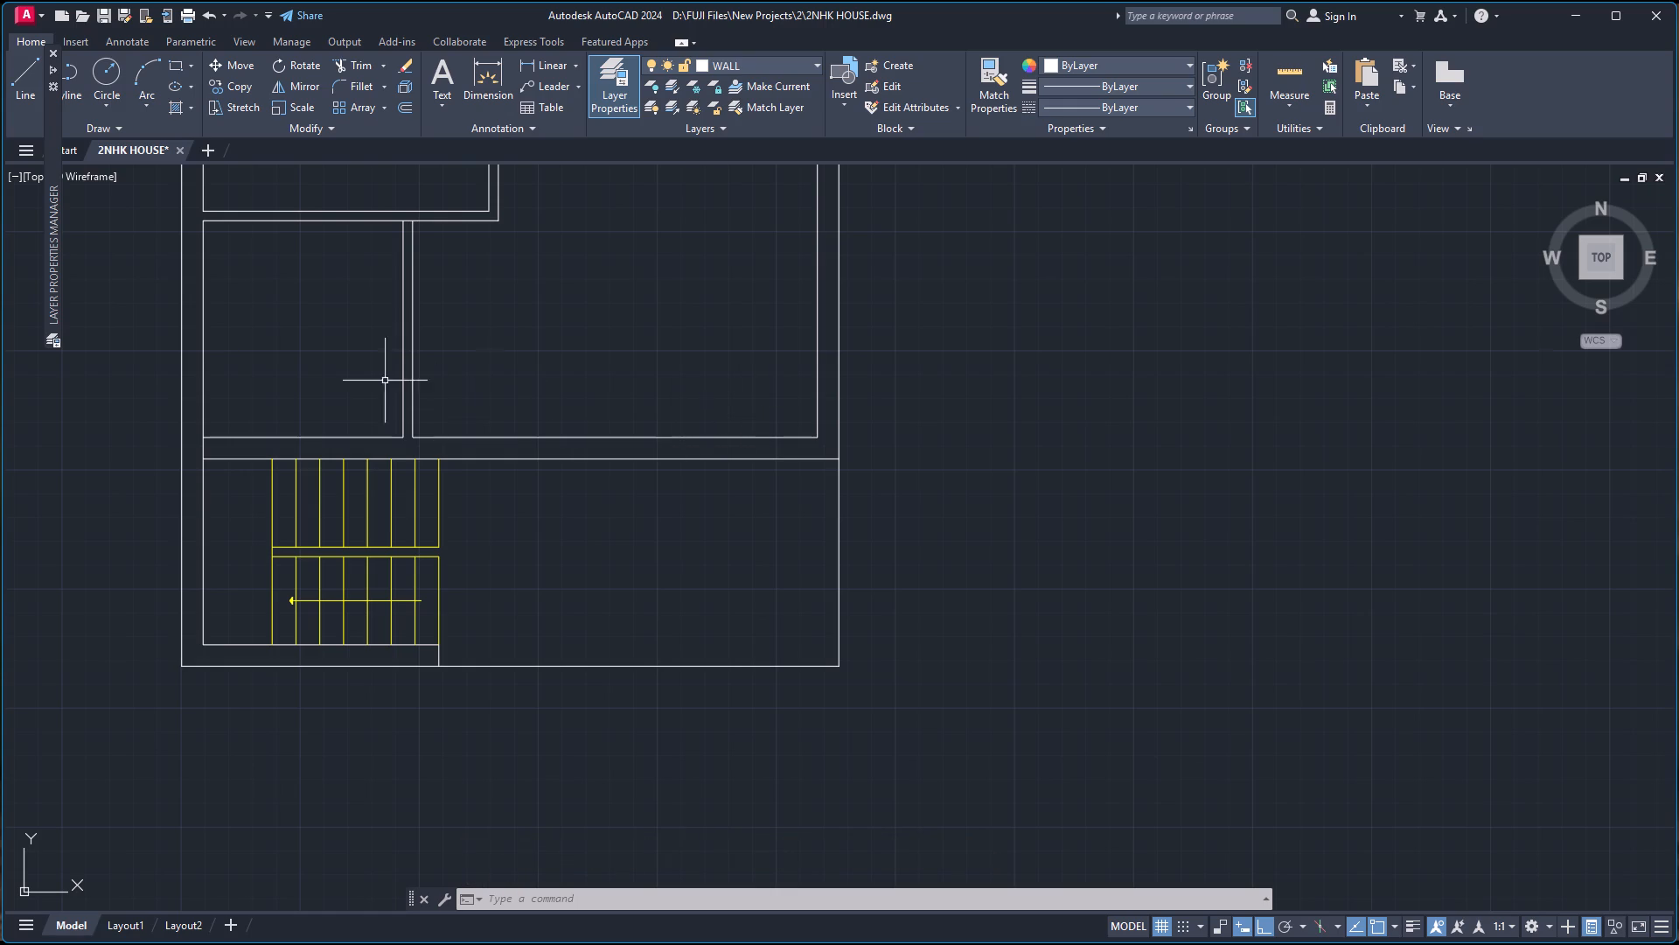
Offset the inner left wall line beside the small room above the staircase 2'-5" to the right.
key(o)
key(Return)
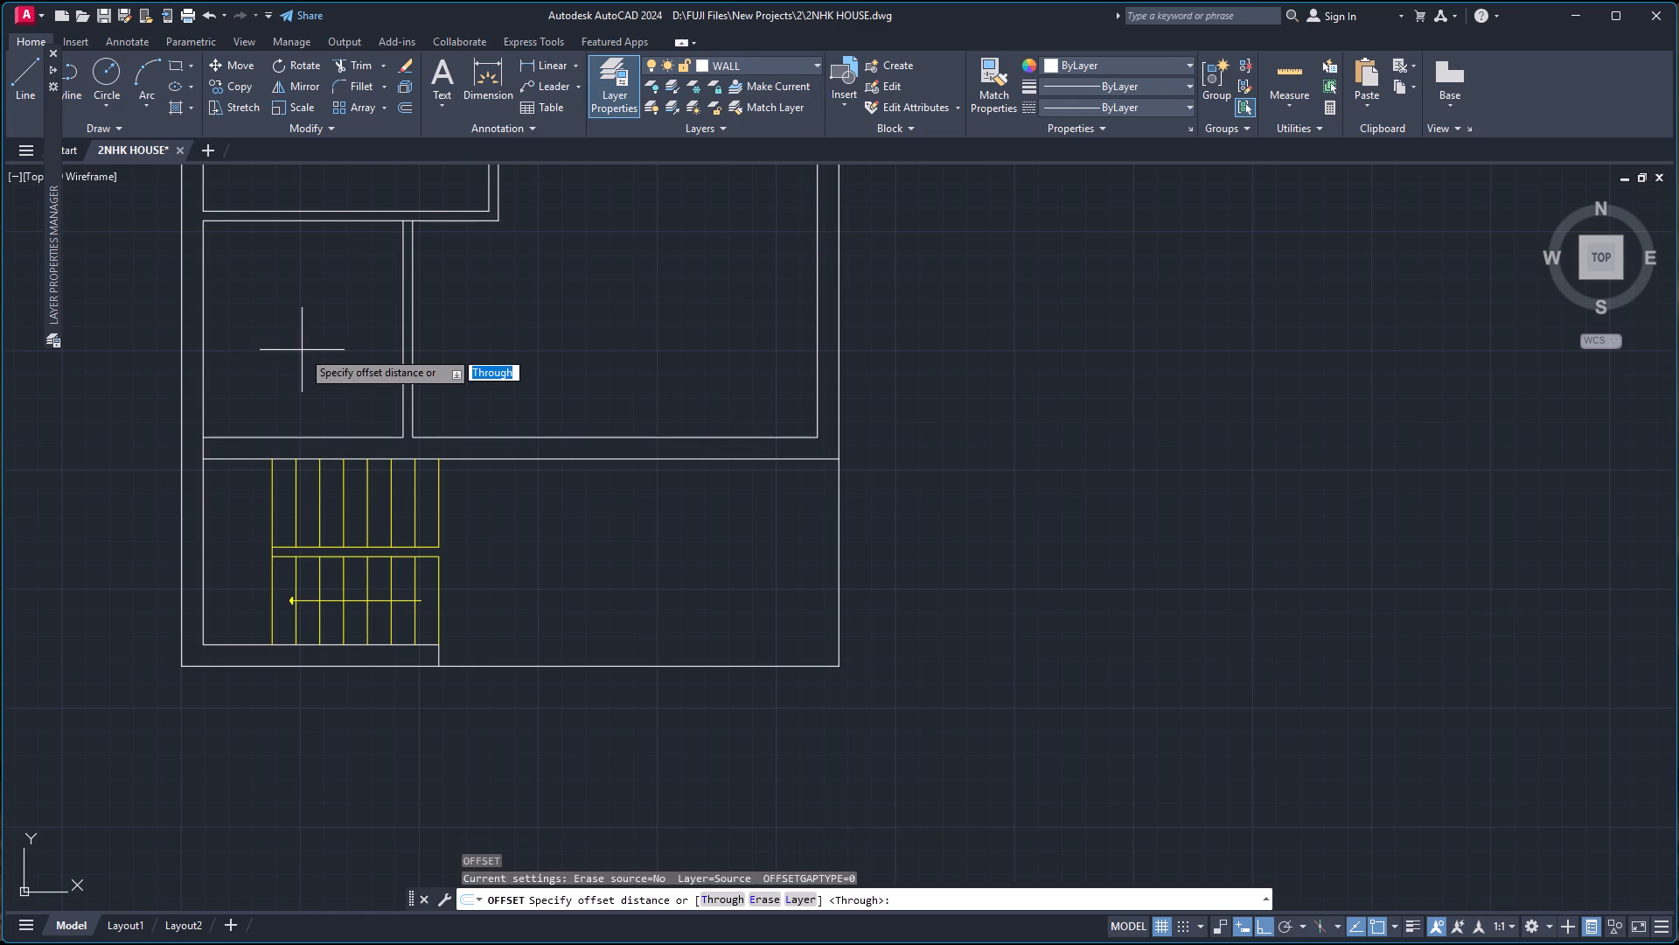
key(Return)
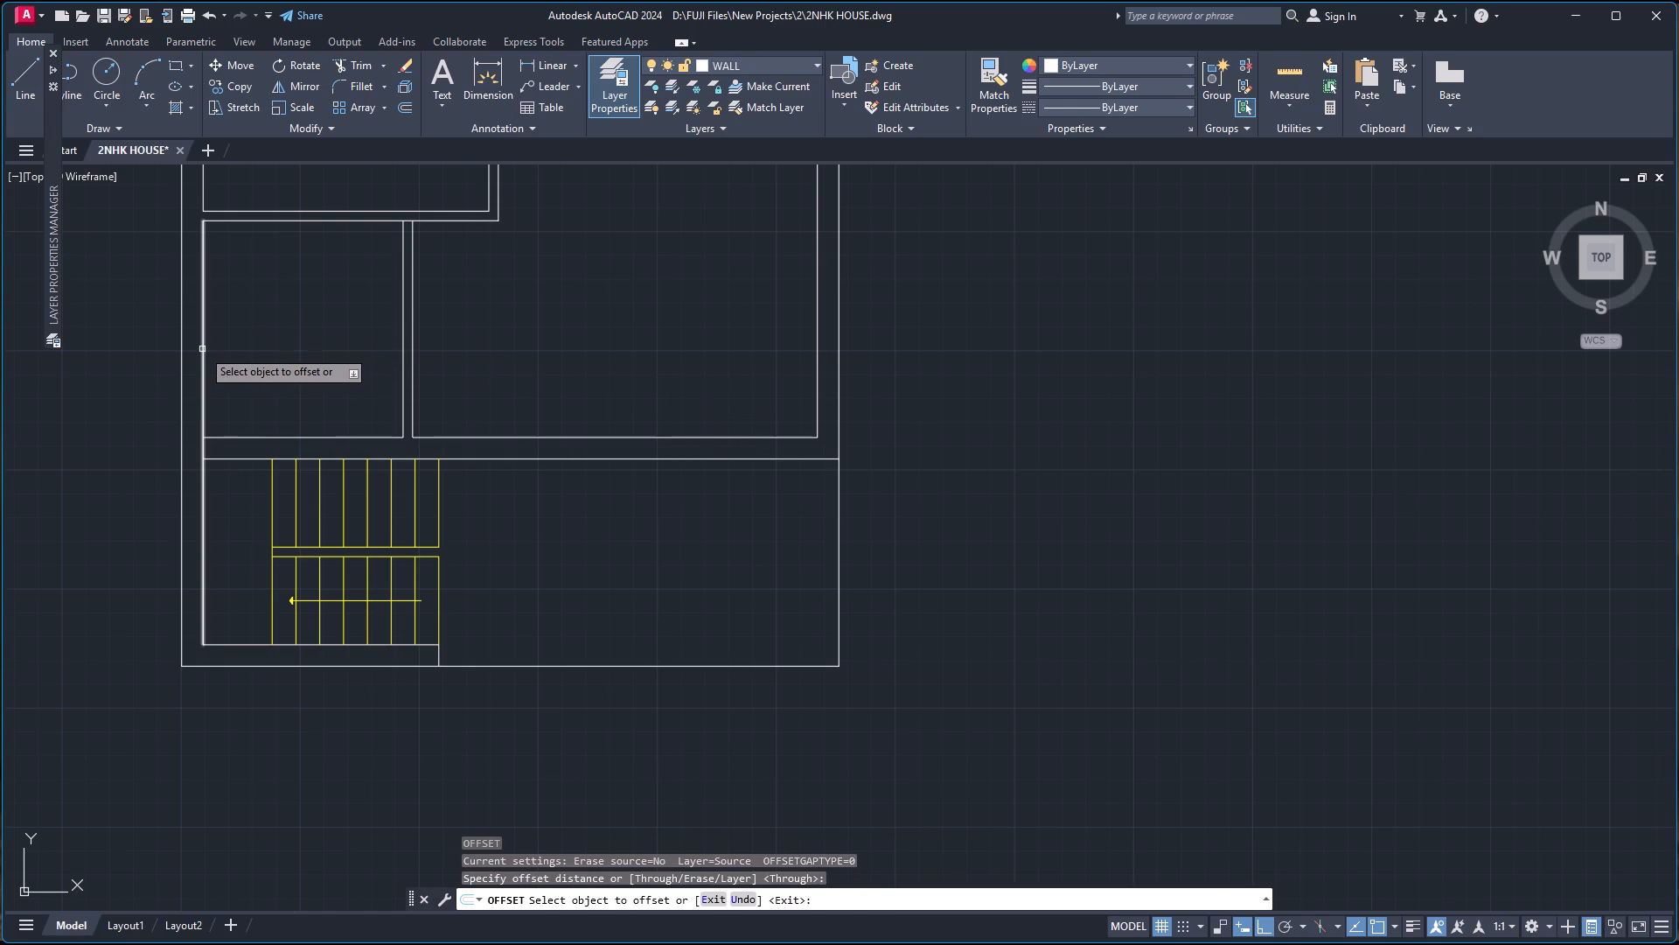
click(202, 349)
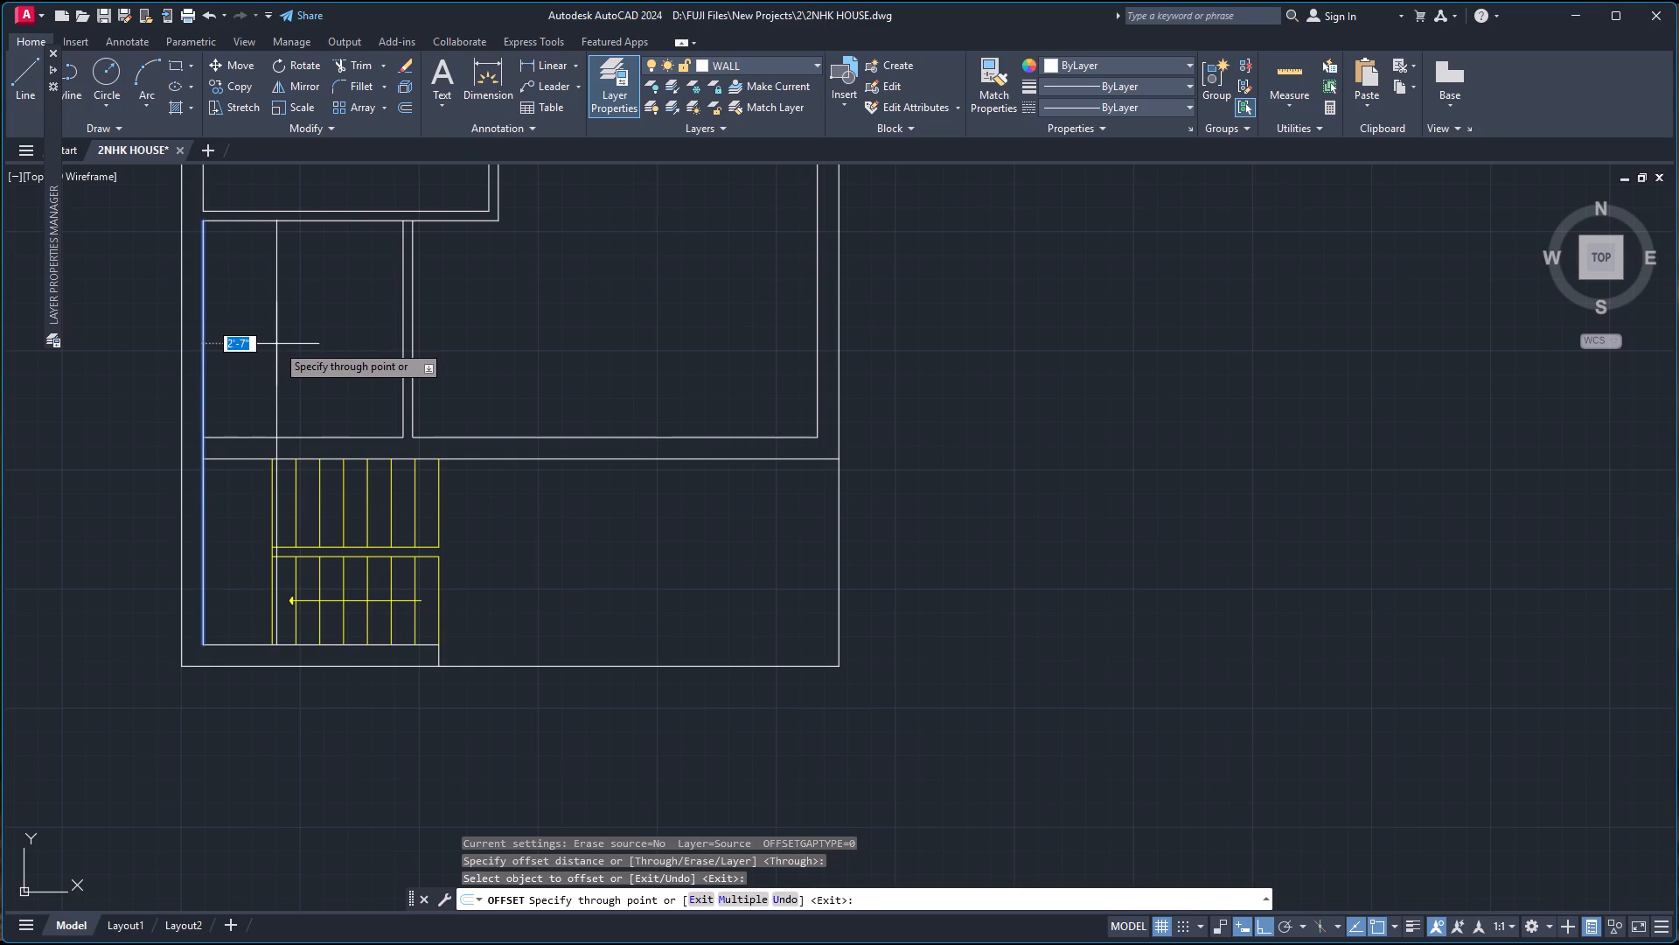
text(2'-)
key(5)
key(Return)
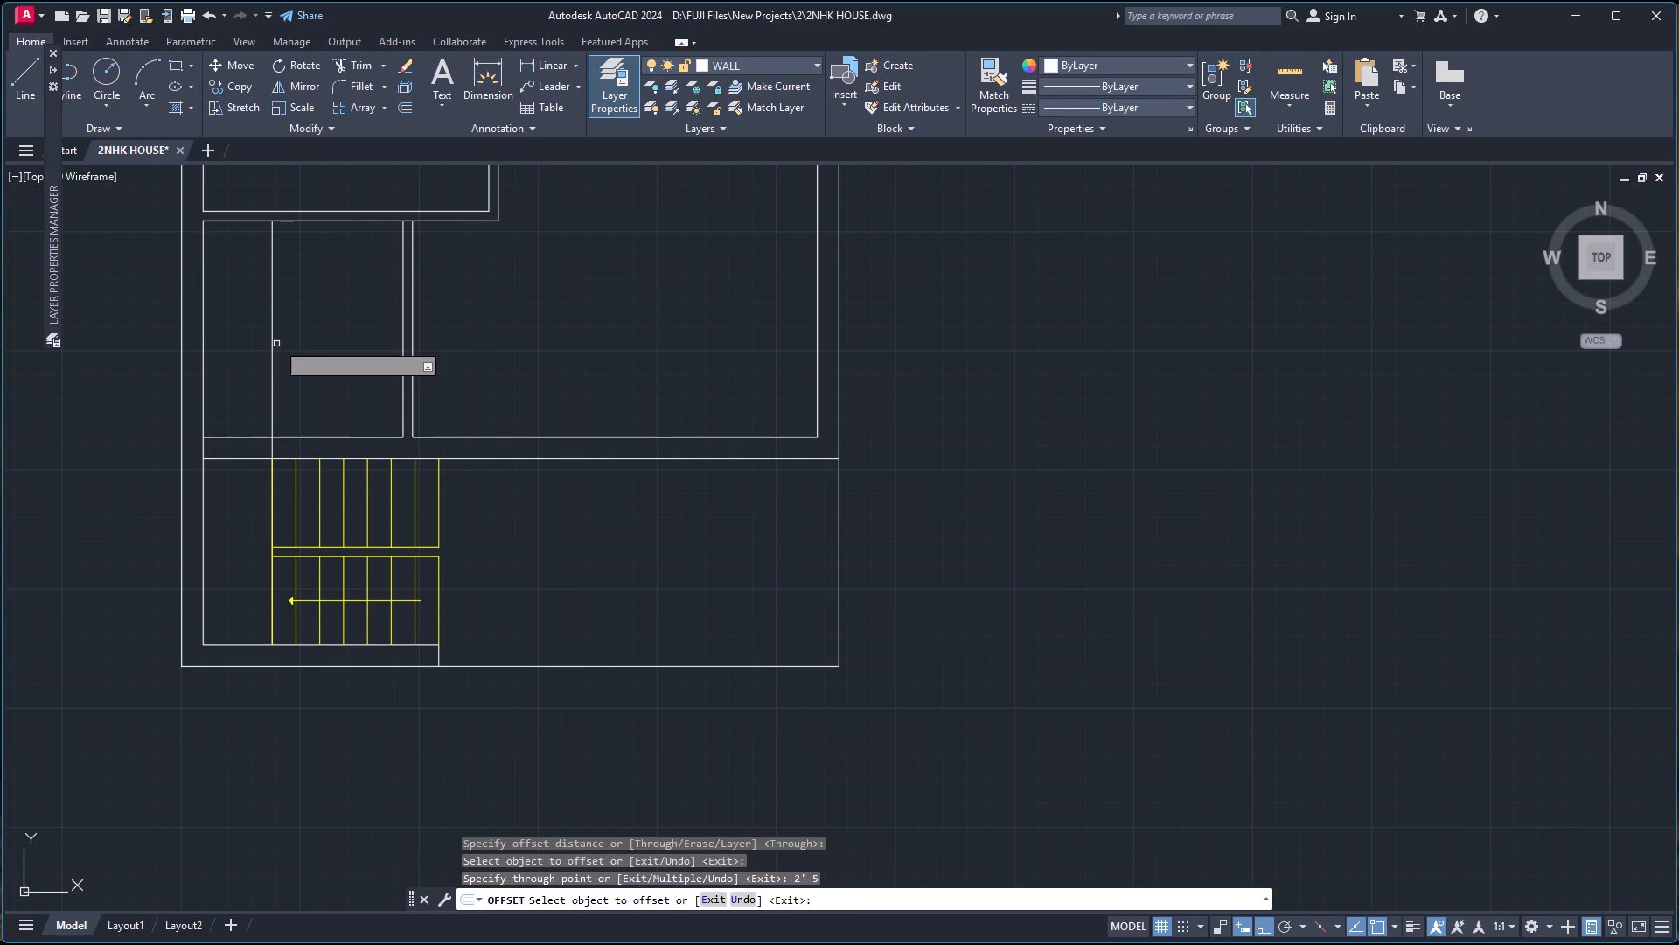
Offset the bottom wall line of the small room above the staircase 2'-5" upward into the room.
scroll(288, 412, up, 2)
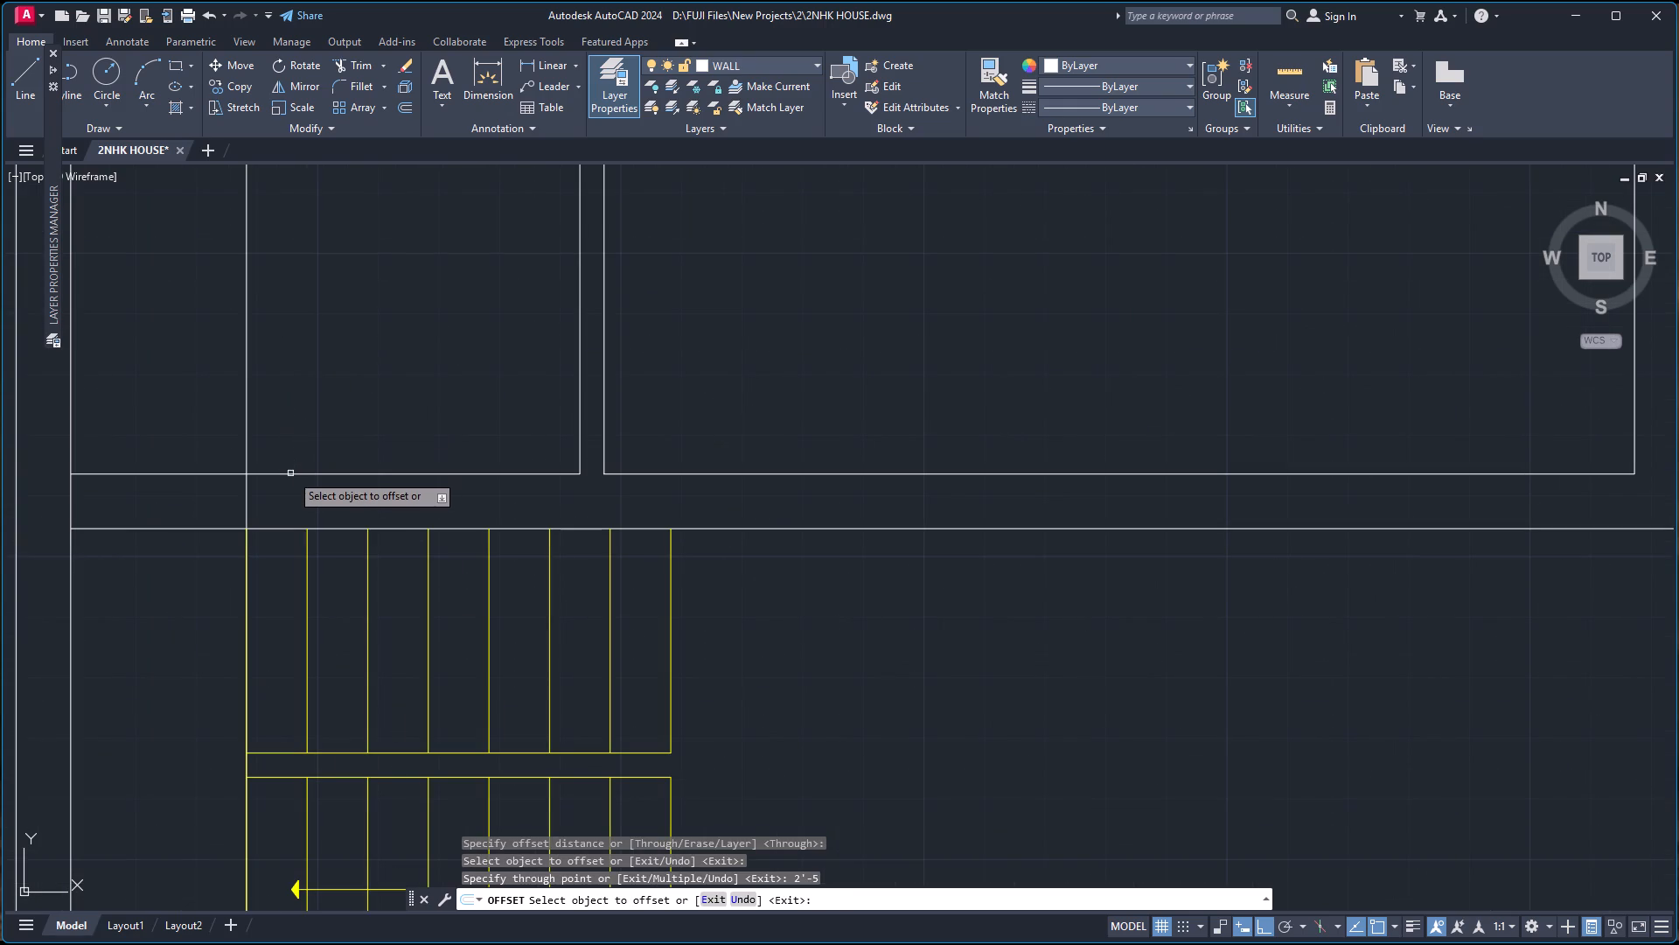
click(287, 475)
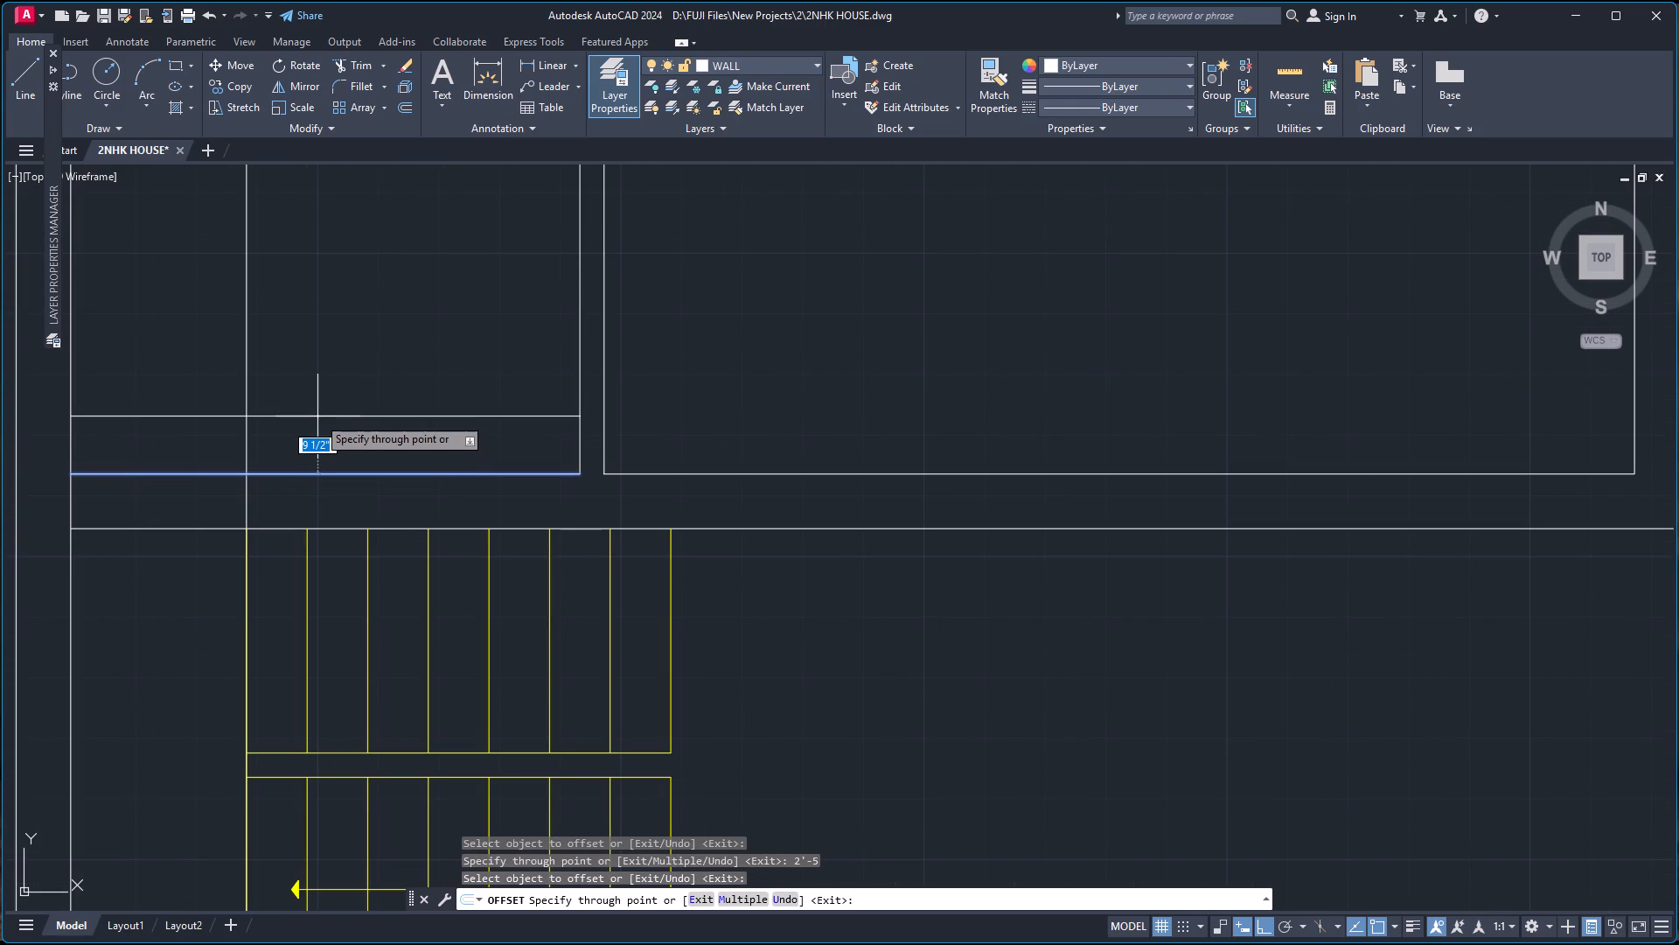
text(2'-5)
key(Return)
scroll(369, 206, down, 4)
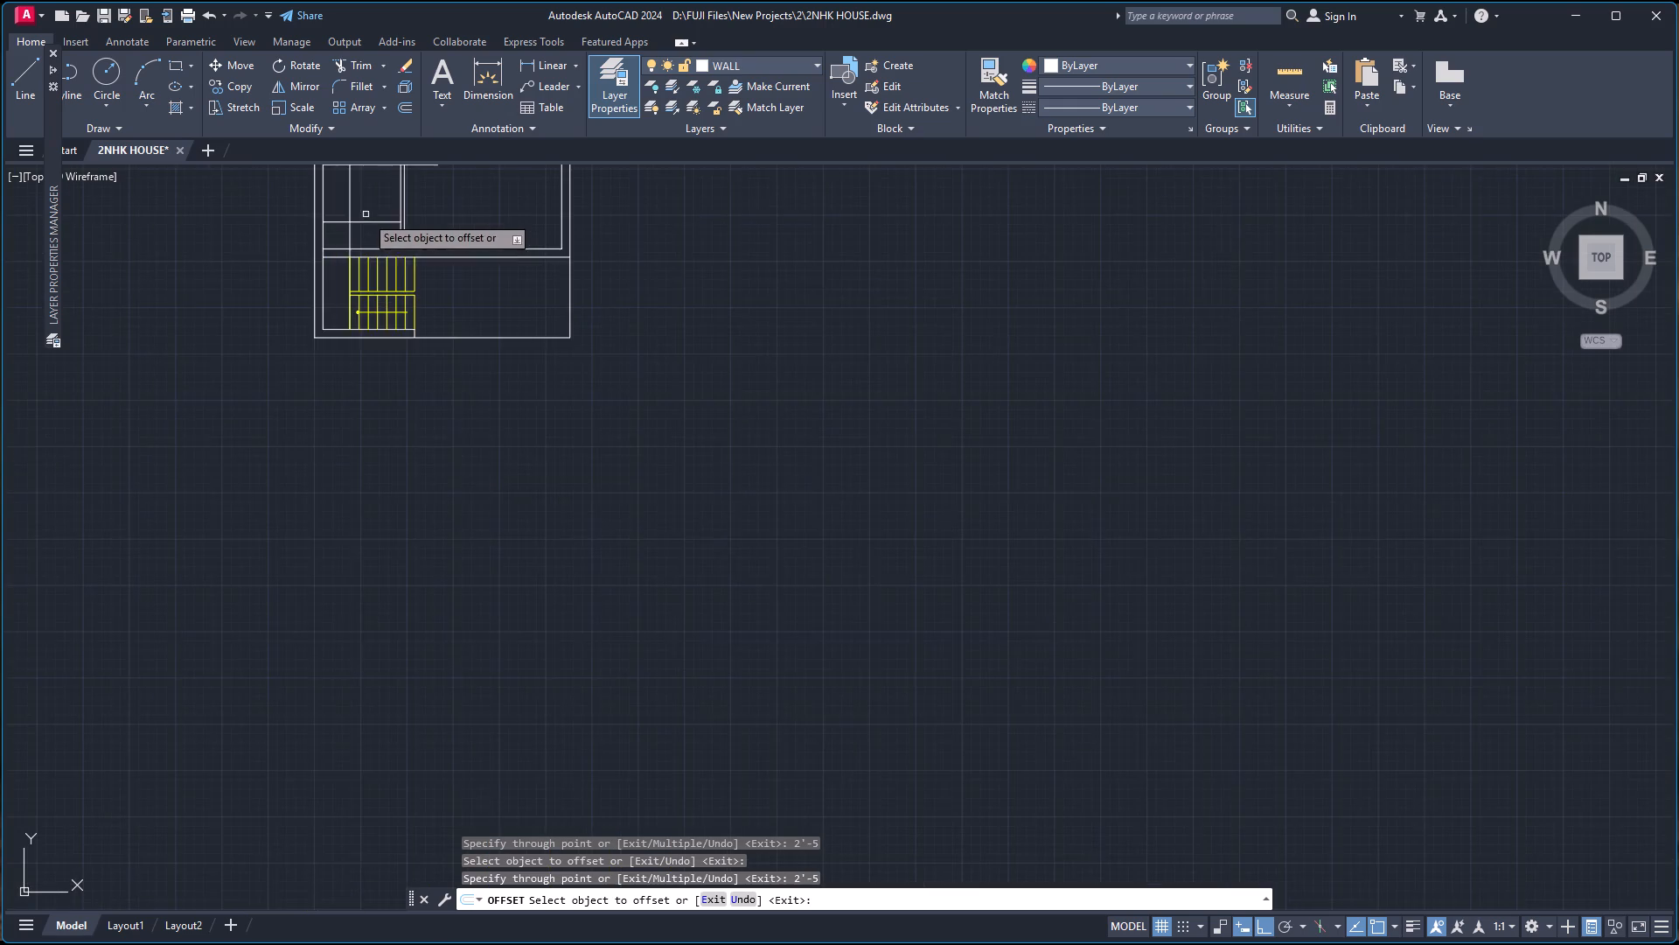
scroll(354, 232, up, 4)
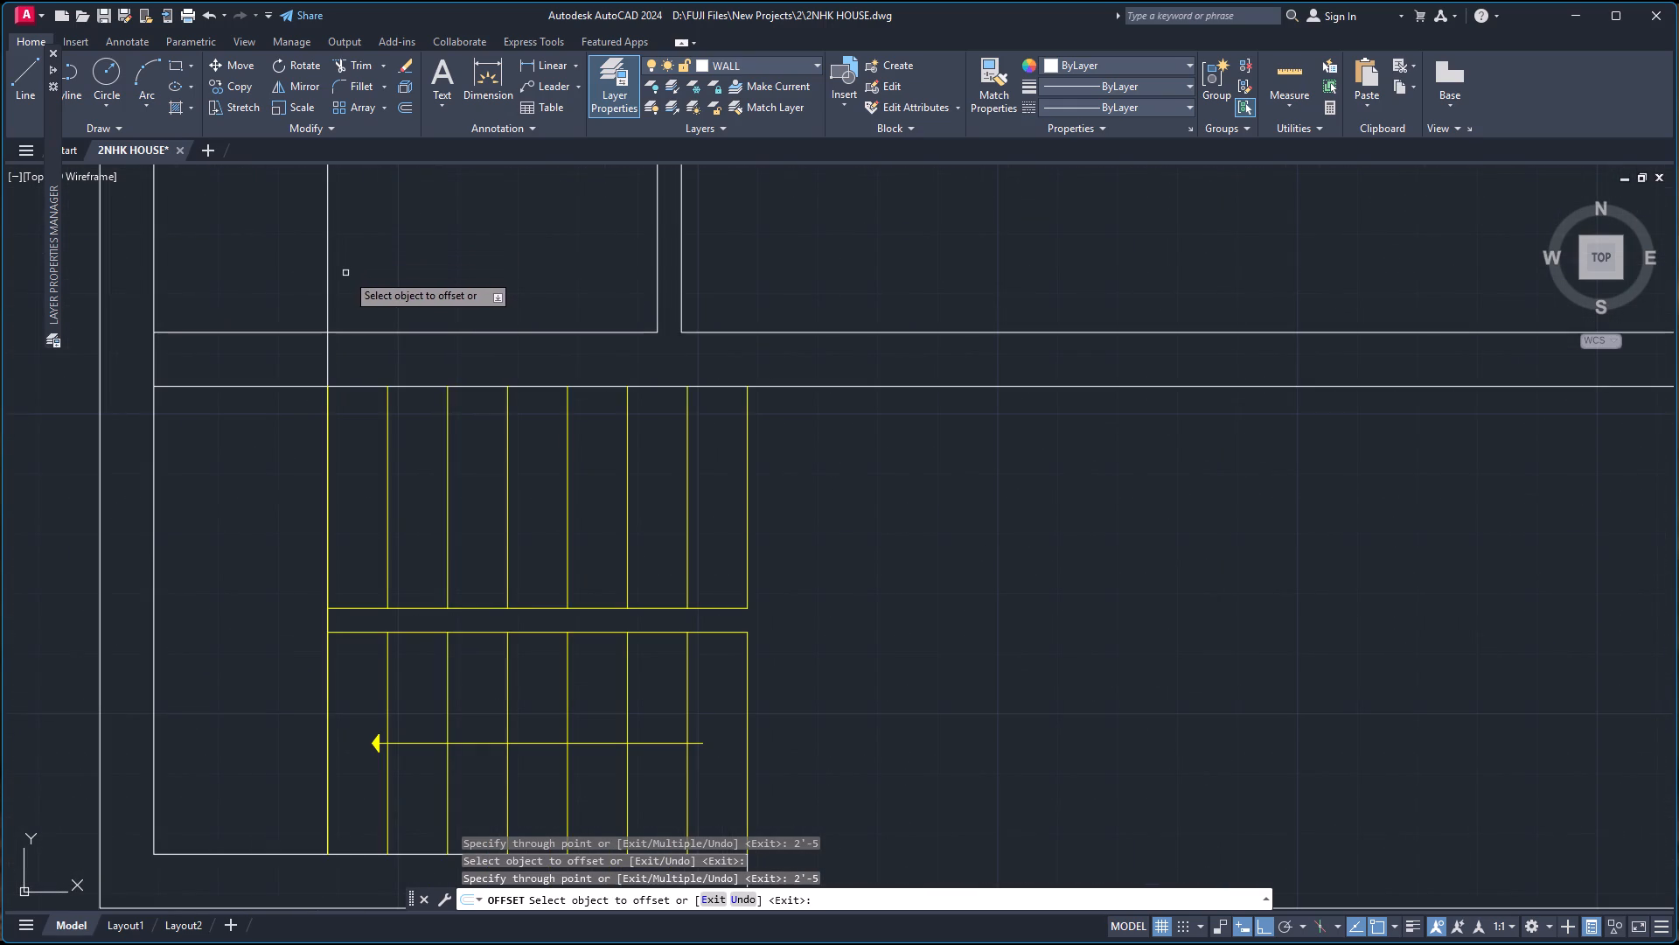
scroll(344, 285, up, 3)
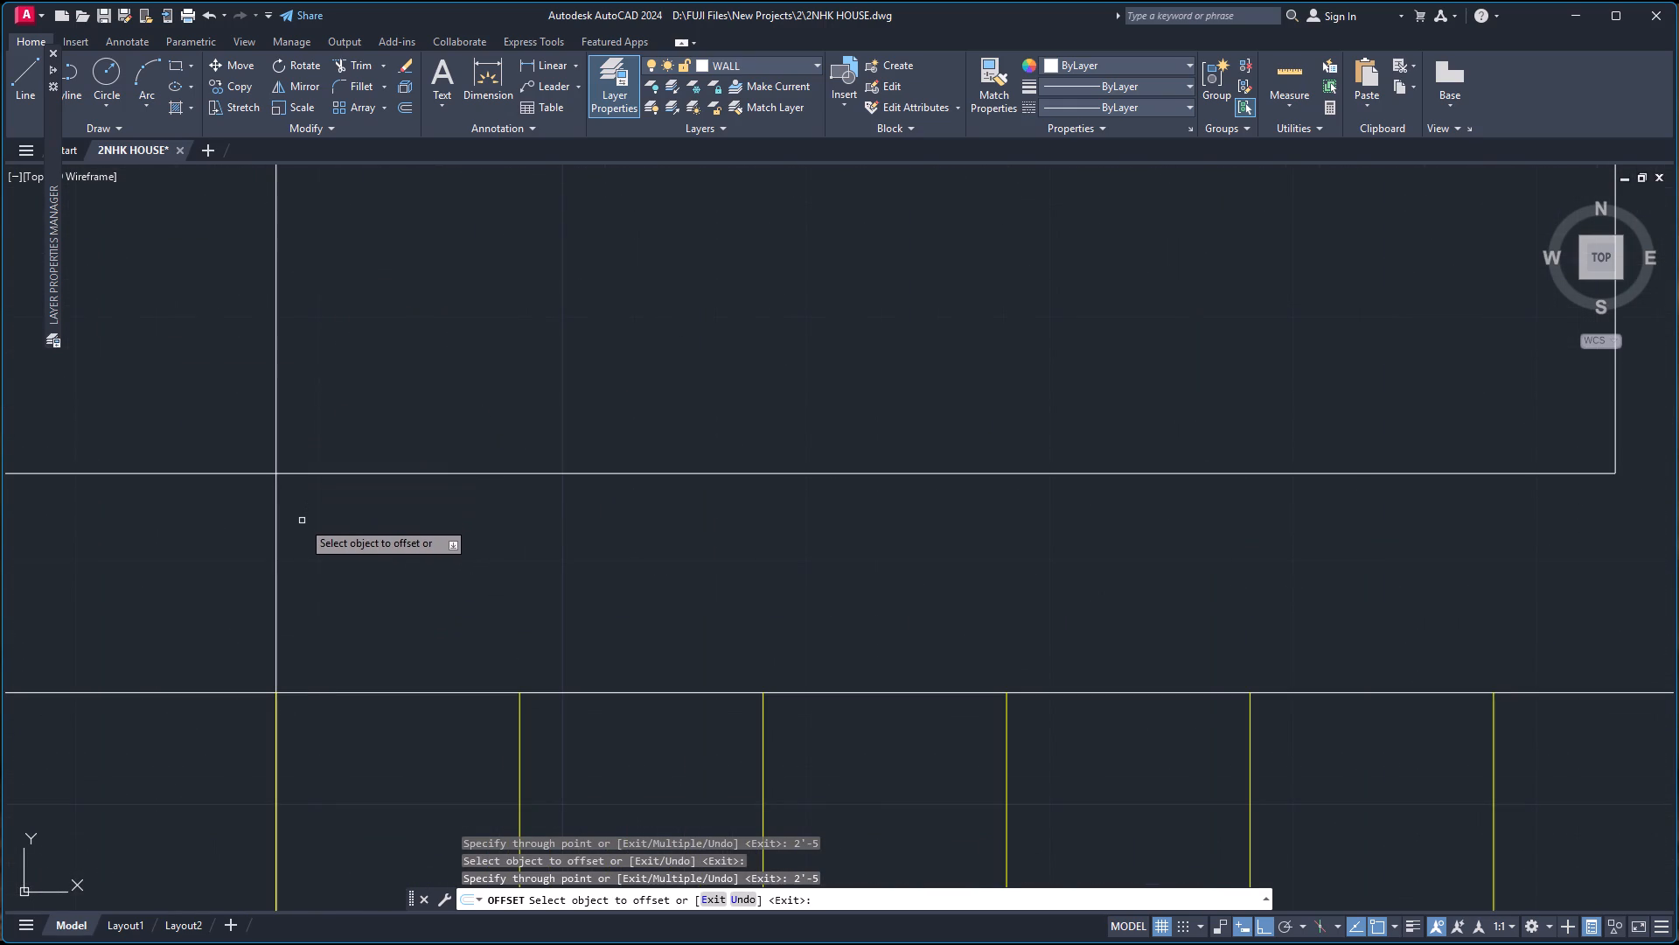
key(Escape)
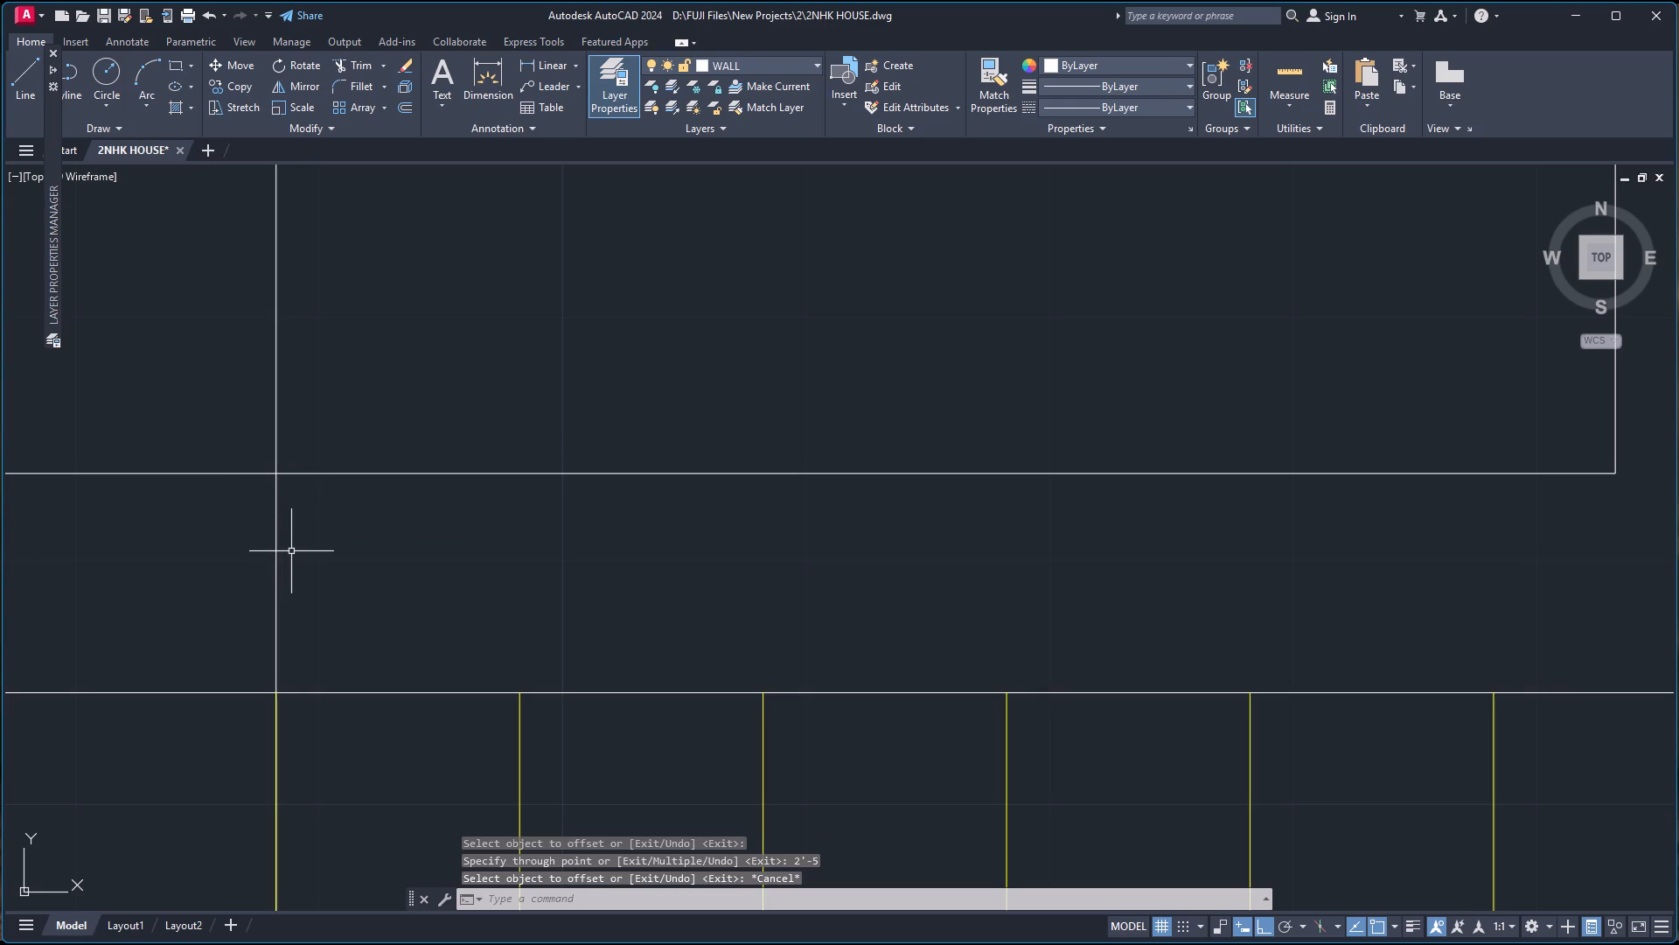
Break the new vertical offset line where it crosses the small room's bottom wall line and delete the part below.
click(275, 500)
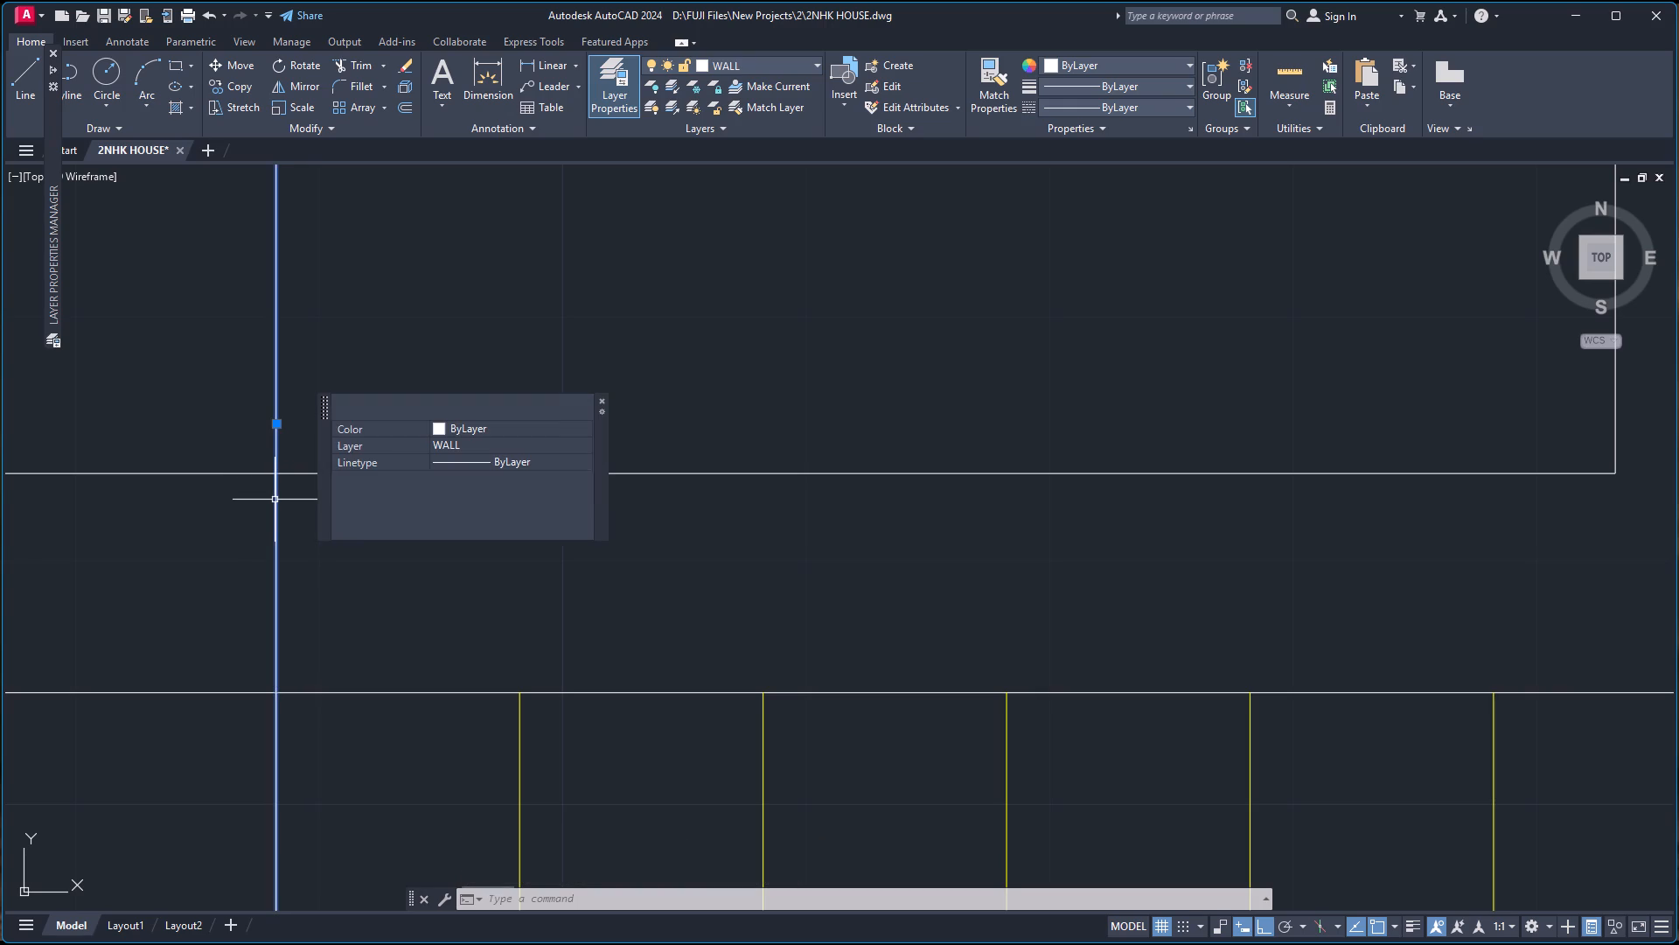
text(BR)
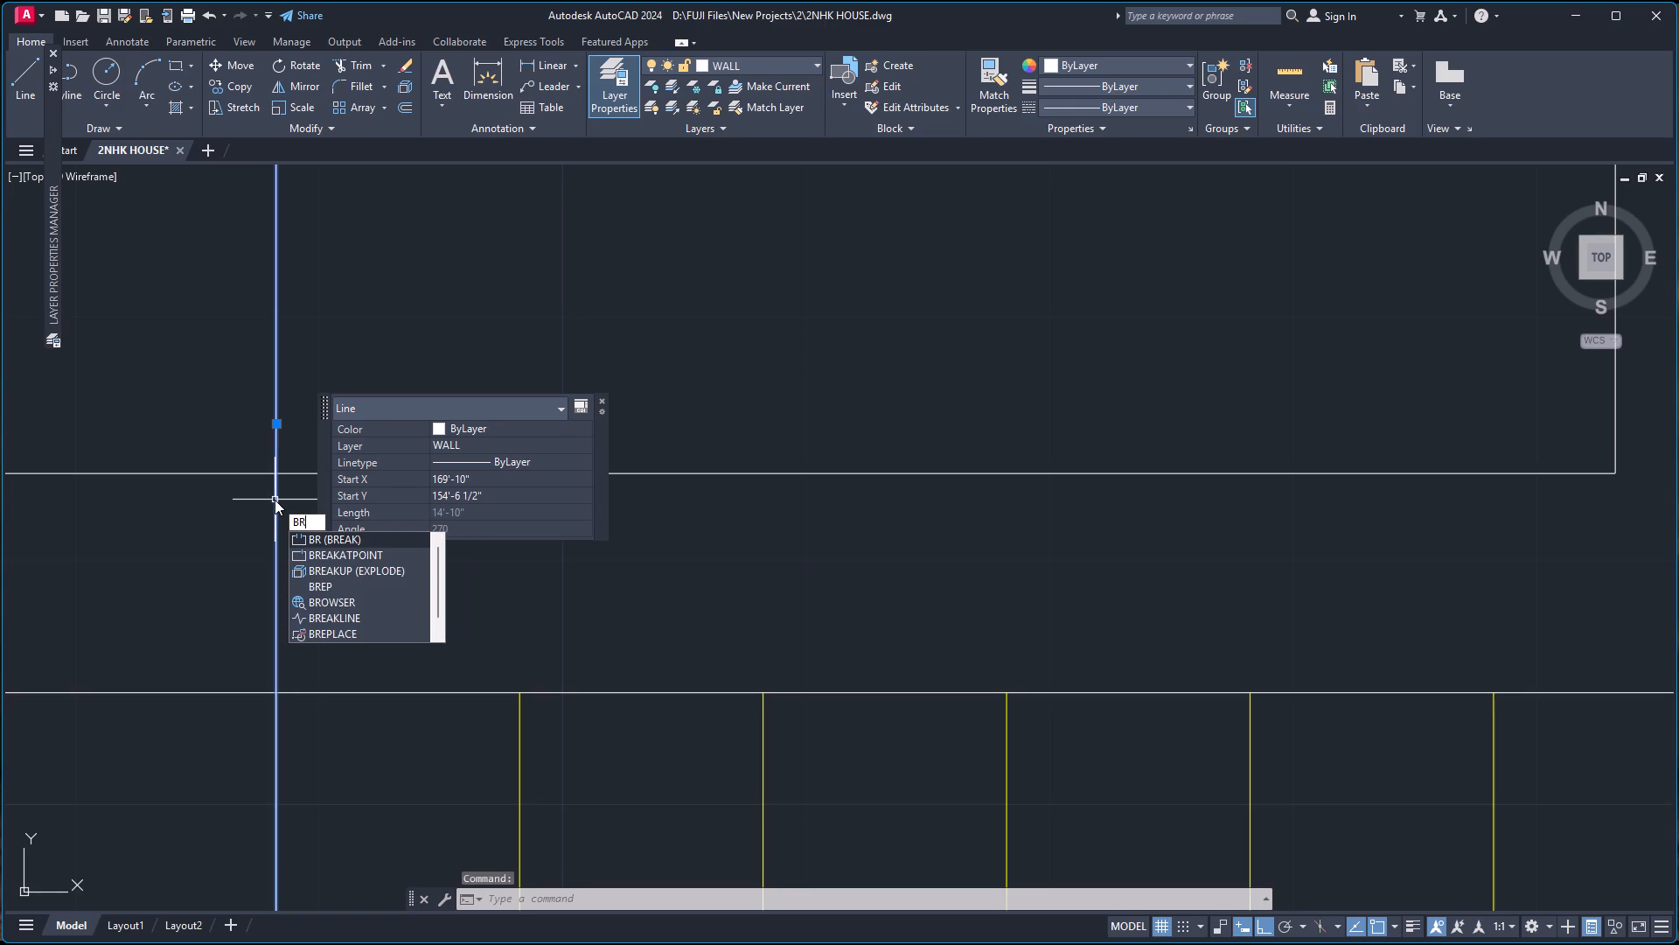
key(Down)
key(Return)
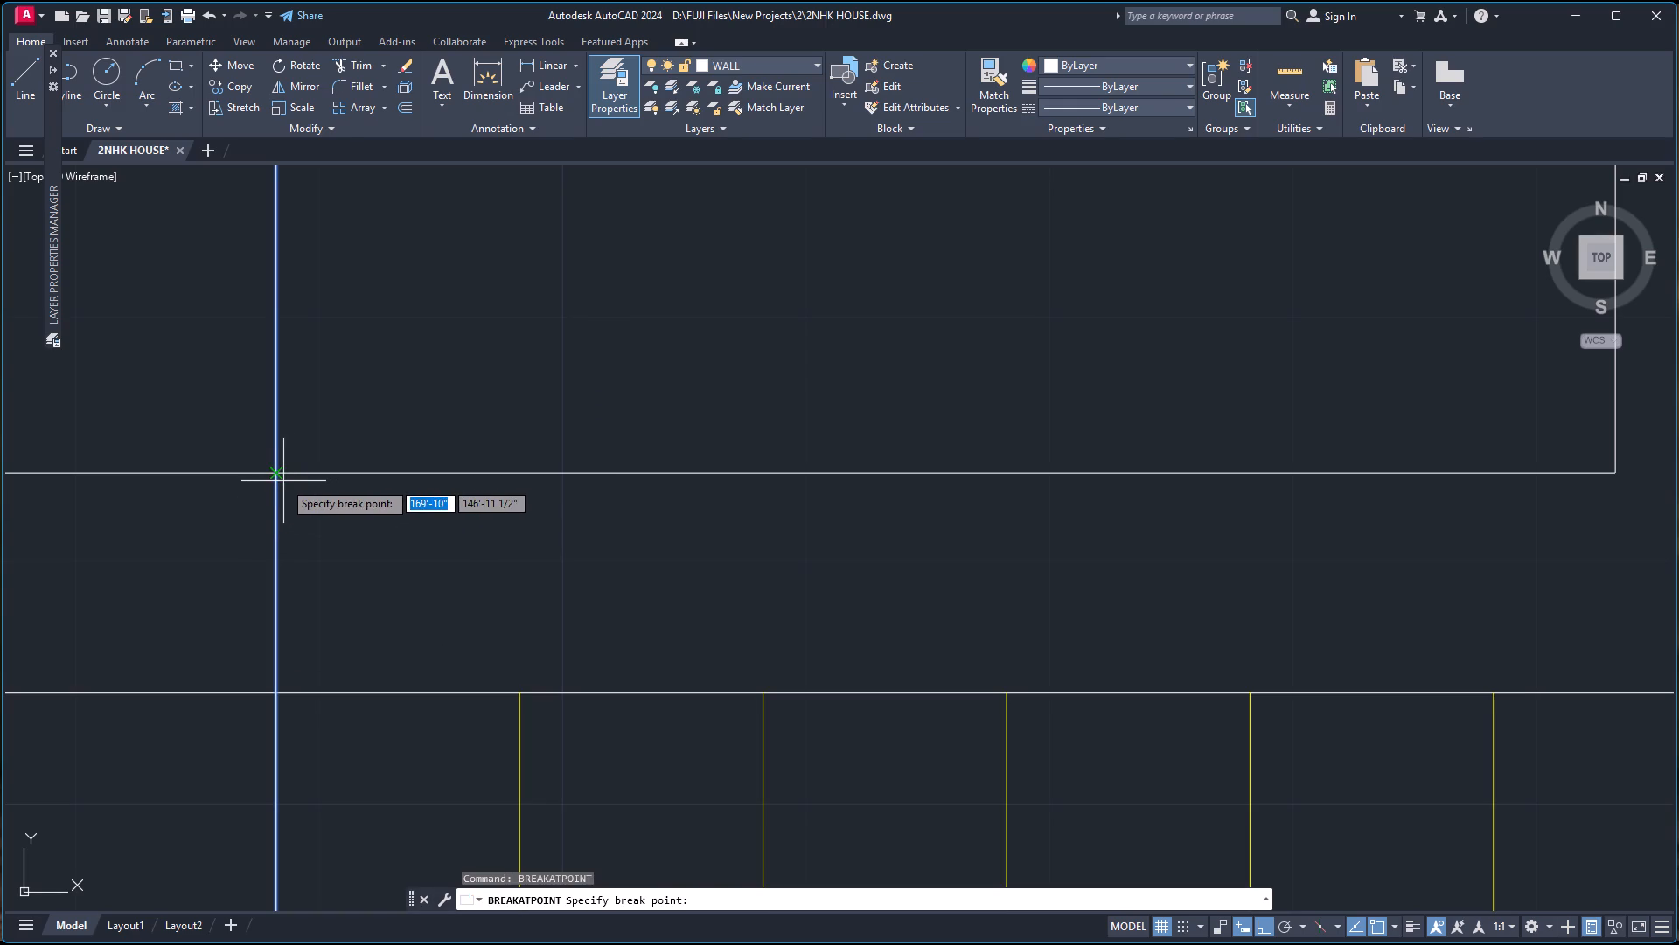
click(277, 478)
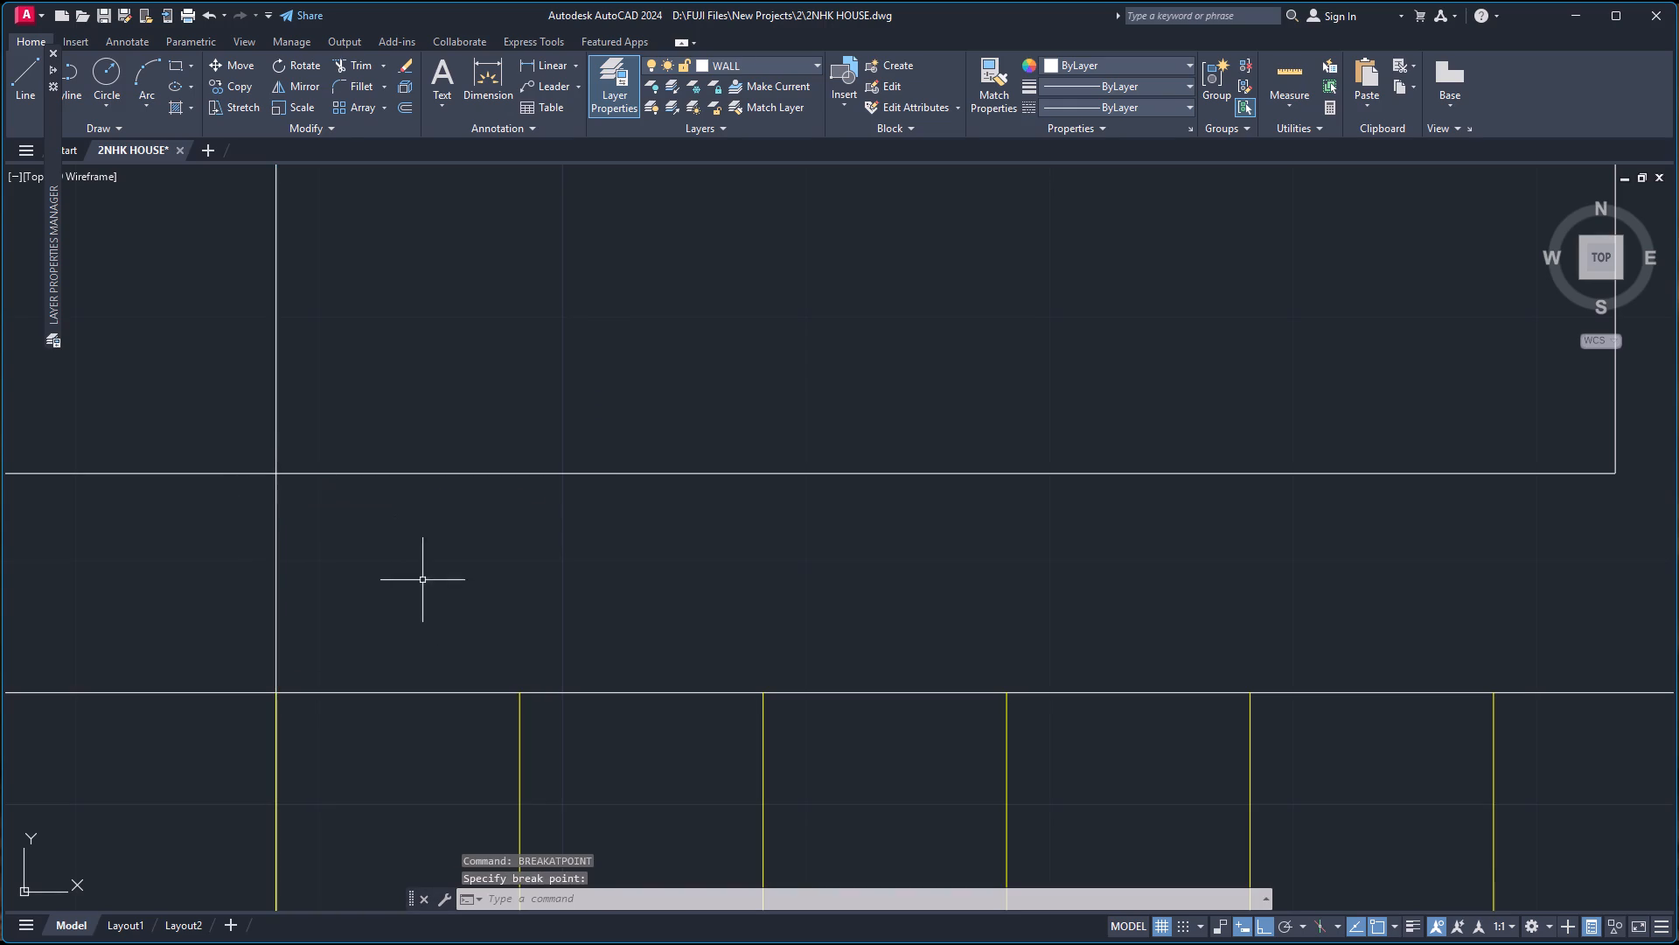
click(274, 591)
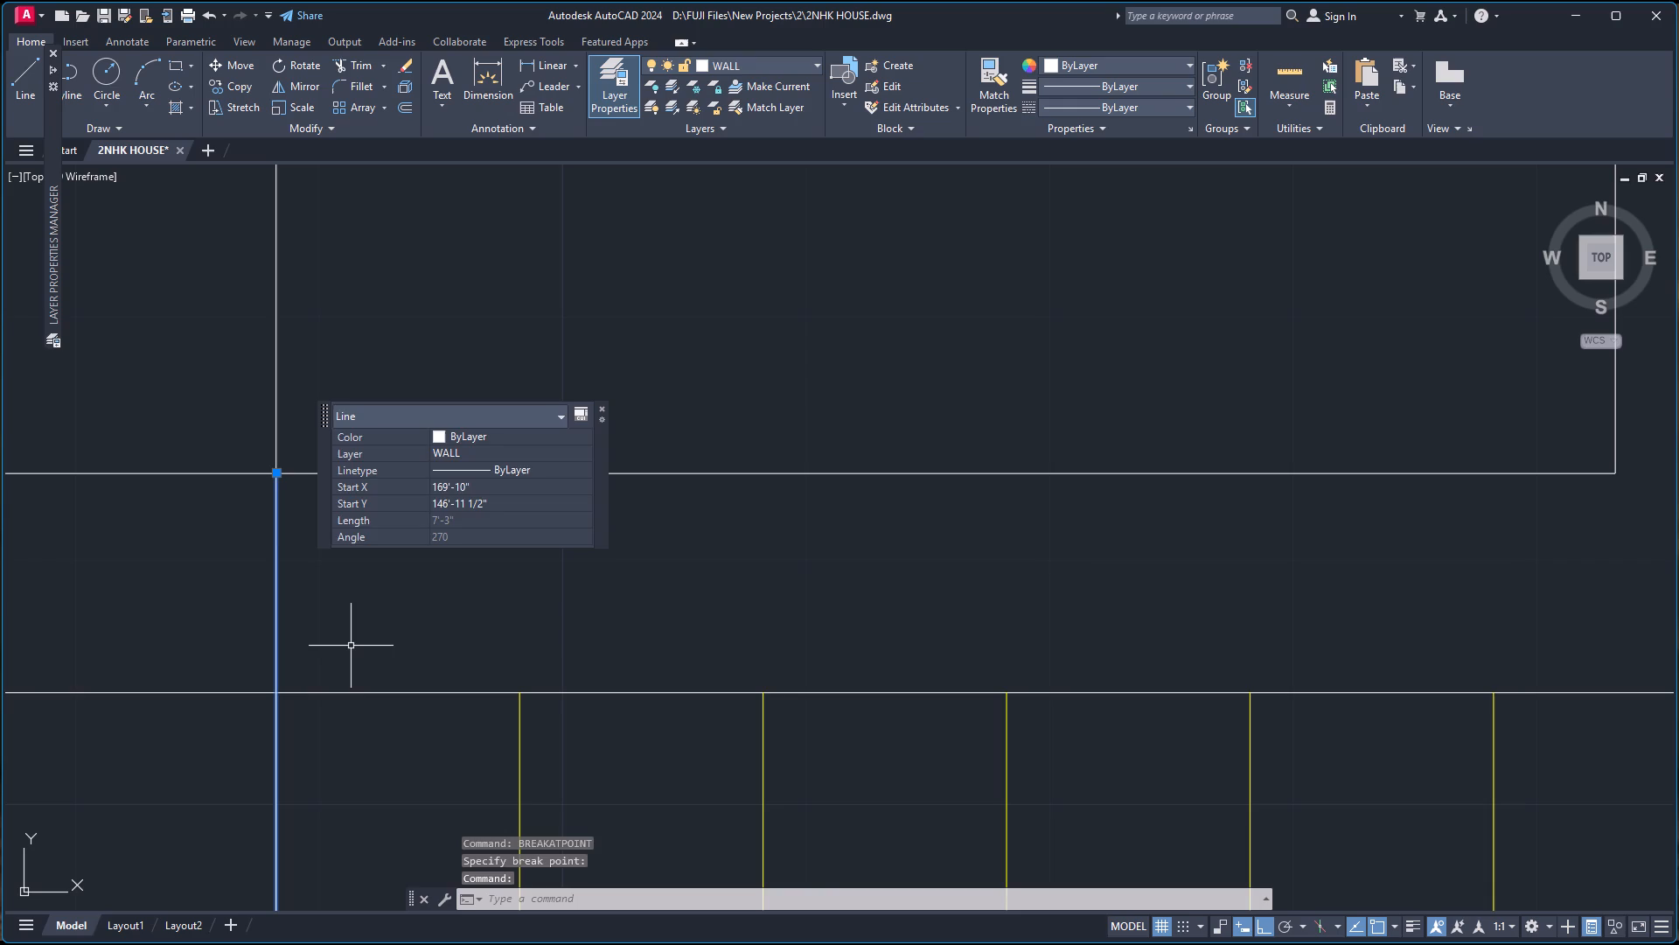
key(Delete)
Trim both offset lines past their crossing so they form a corner inside the small room above the staircase.
scroll(354, 641, down, 5)
scroll(380, 508, up, 2)
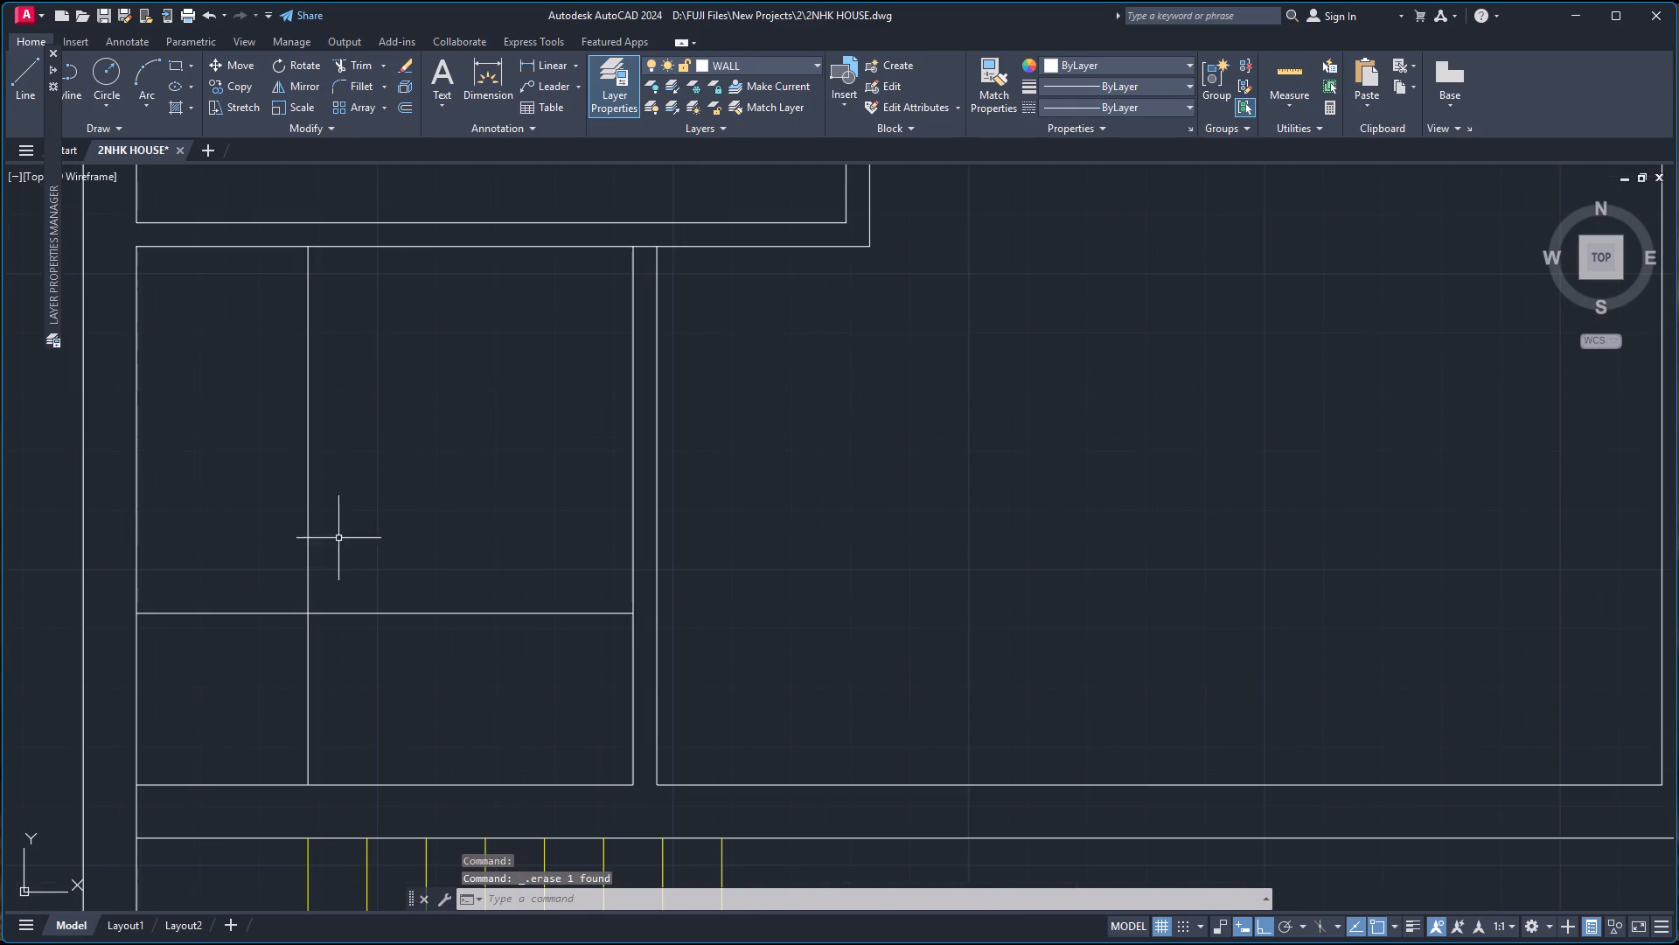
text(TR)
scroll(282, 605, up, 1)
key(Return)
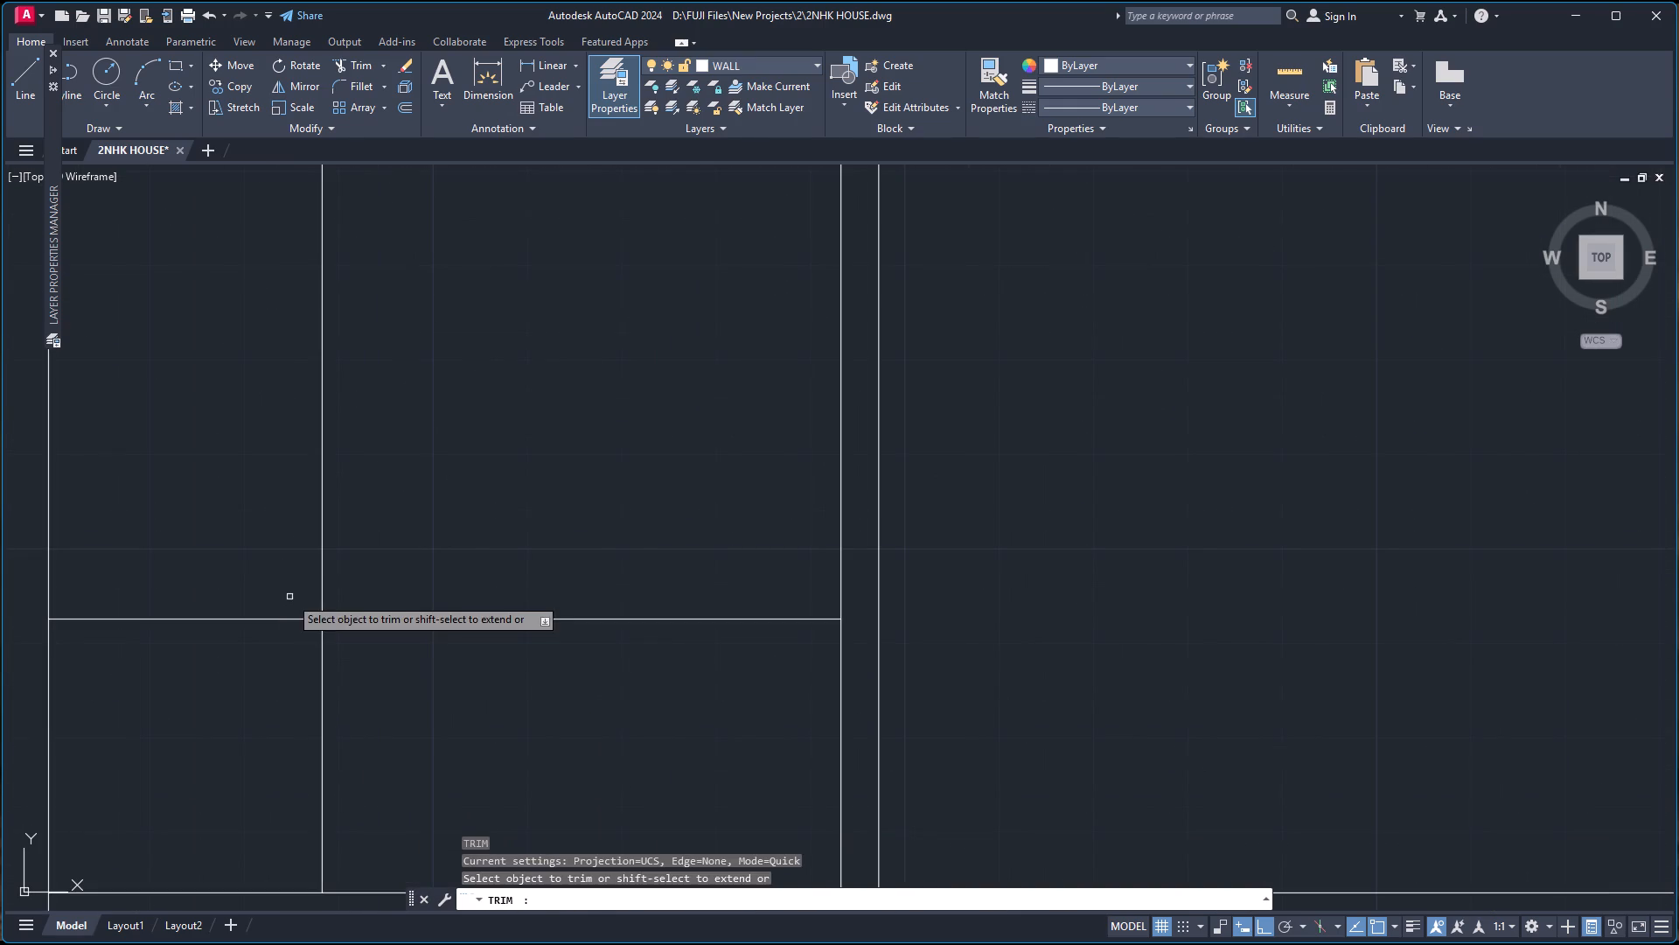
click(226, 573)
click(372, 770)
Examine the room layout across the floor plan, from the new inner corner up to the upper-right rooms.
scroll(499, 707, down, 3)
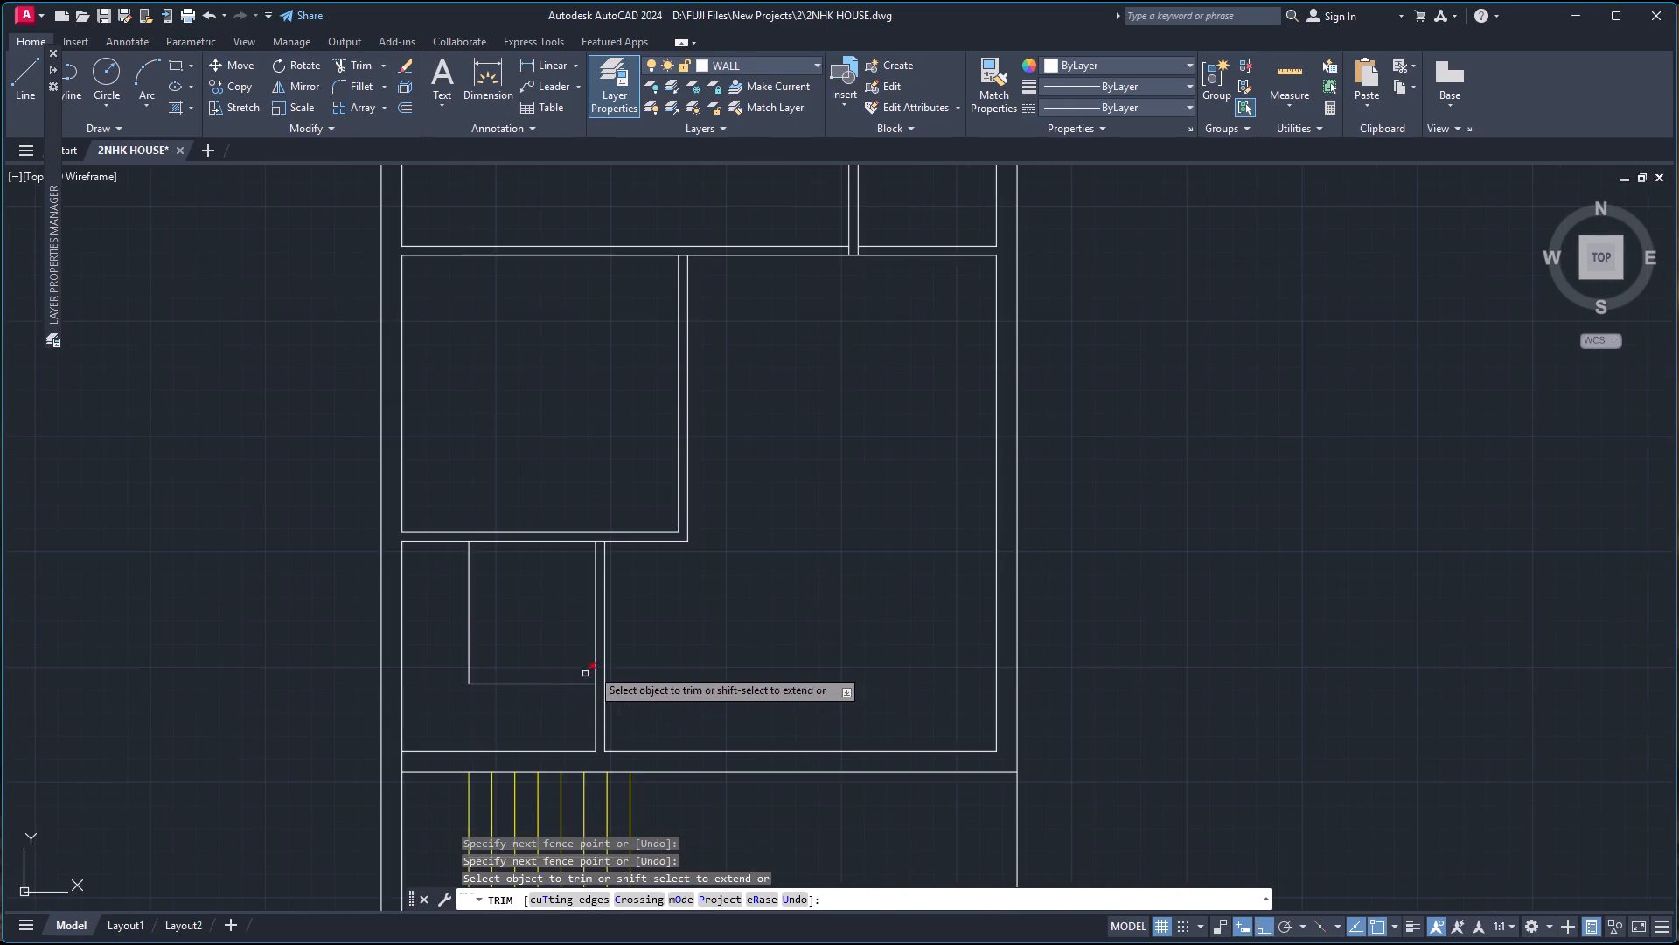
scroll(650, 614, up, 1)
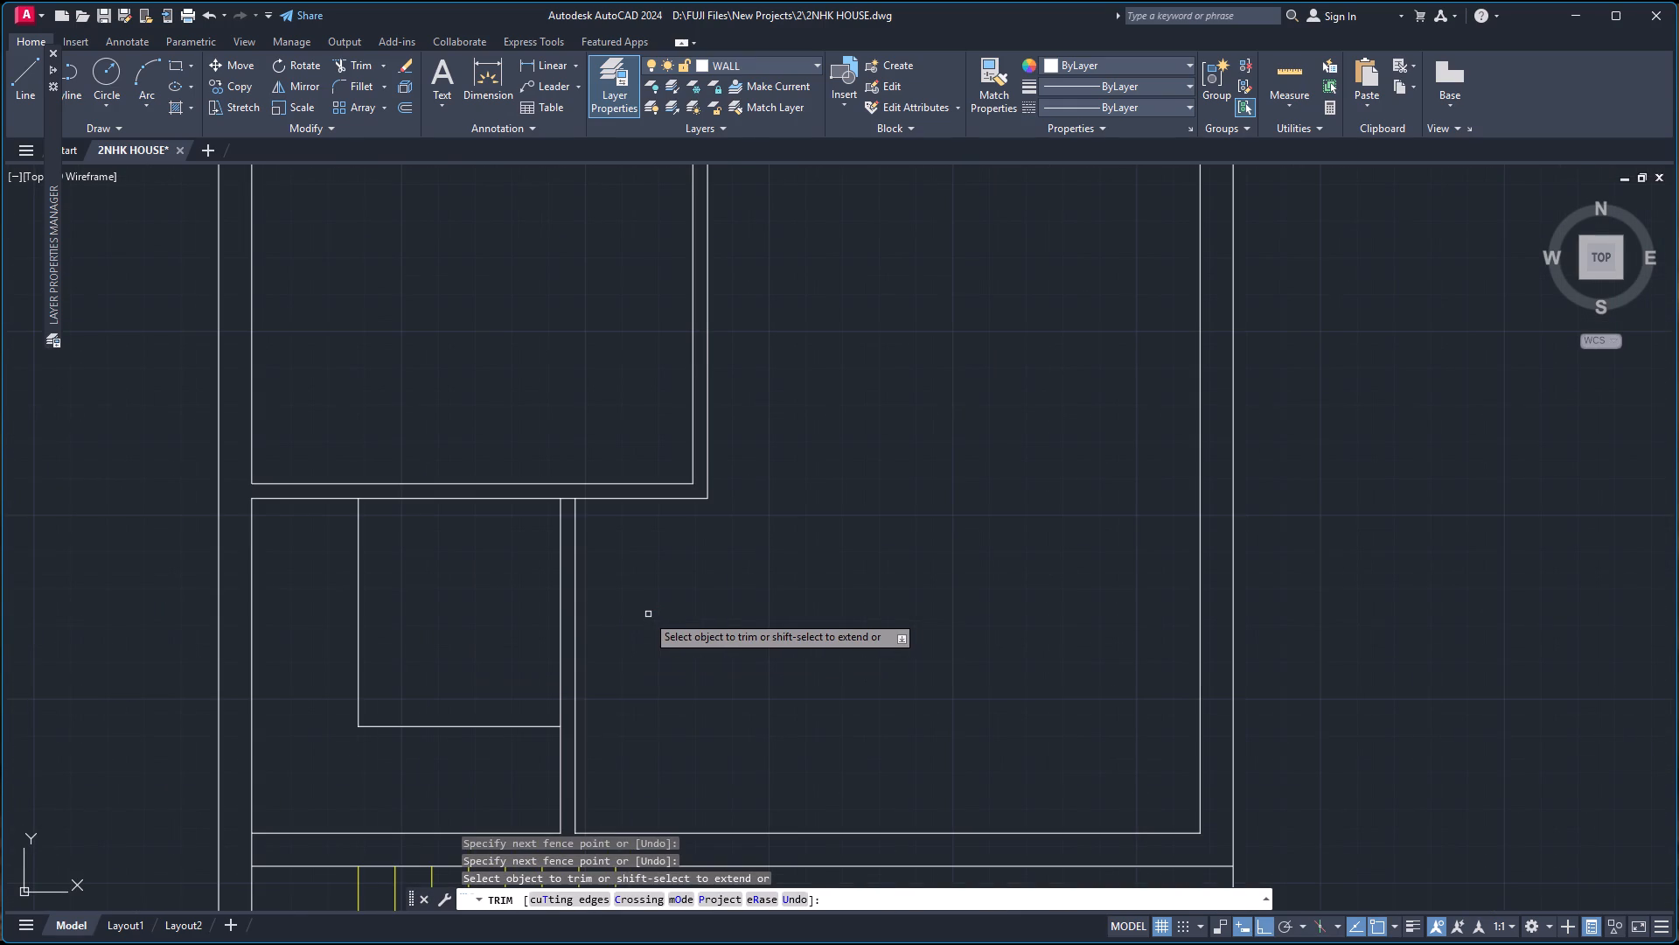
scroll(645, 614, up, 1)
scroll(642, 616, down, 3)
scroll(648, 546, up, 2)
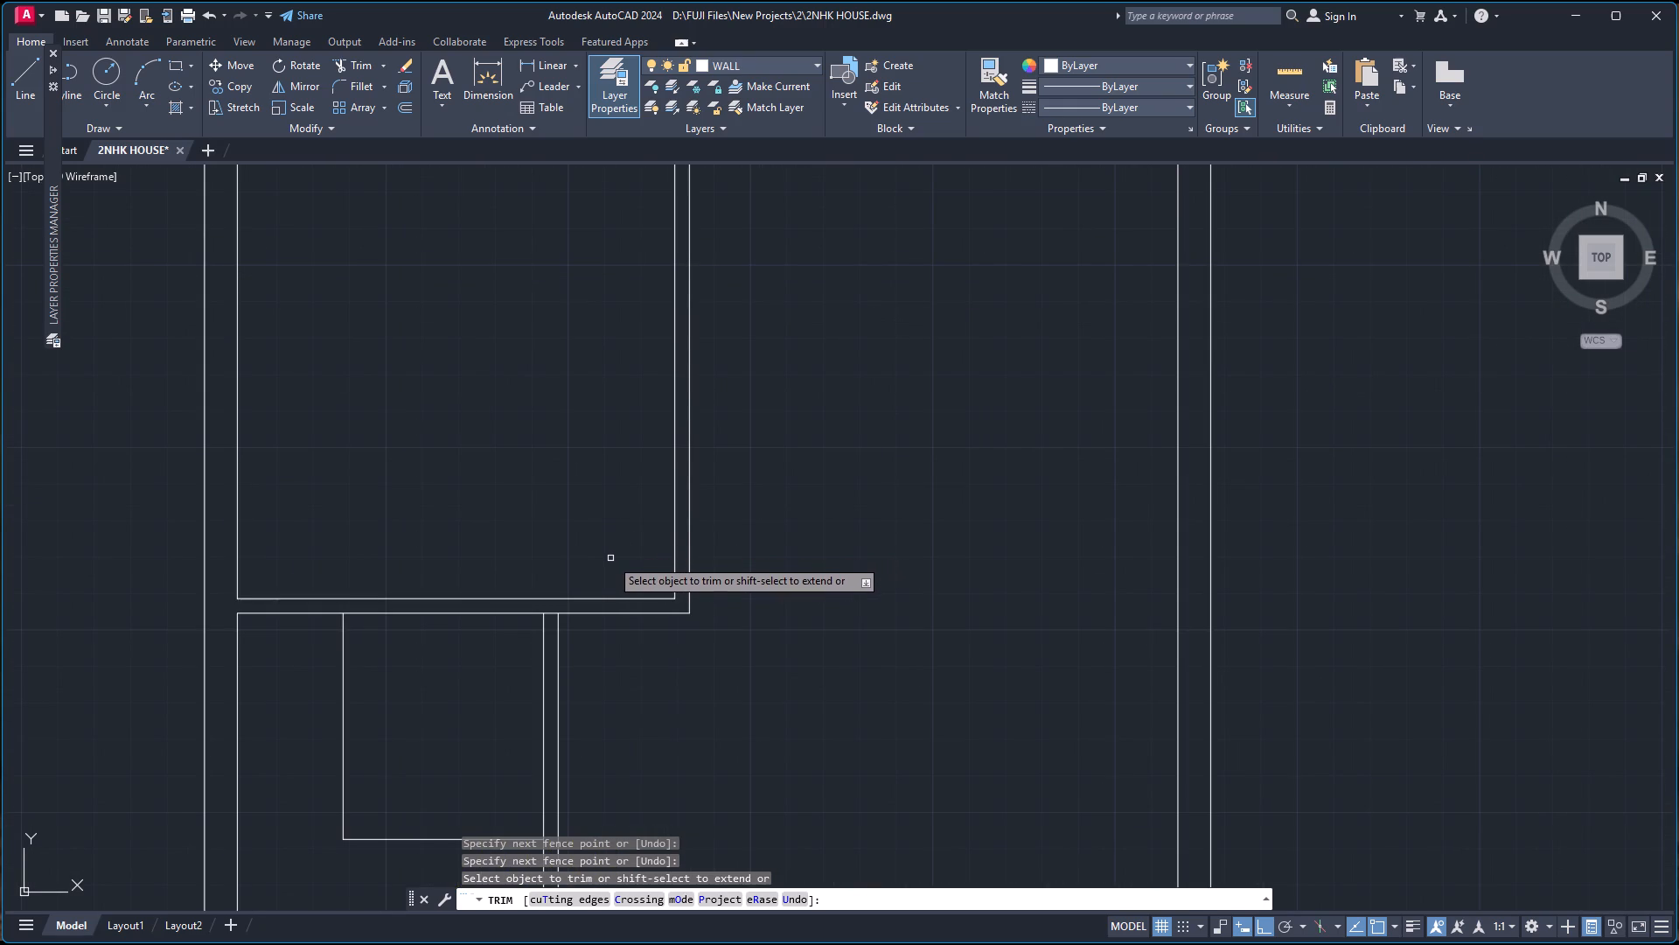
scroll(592, 541, down, 2)
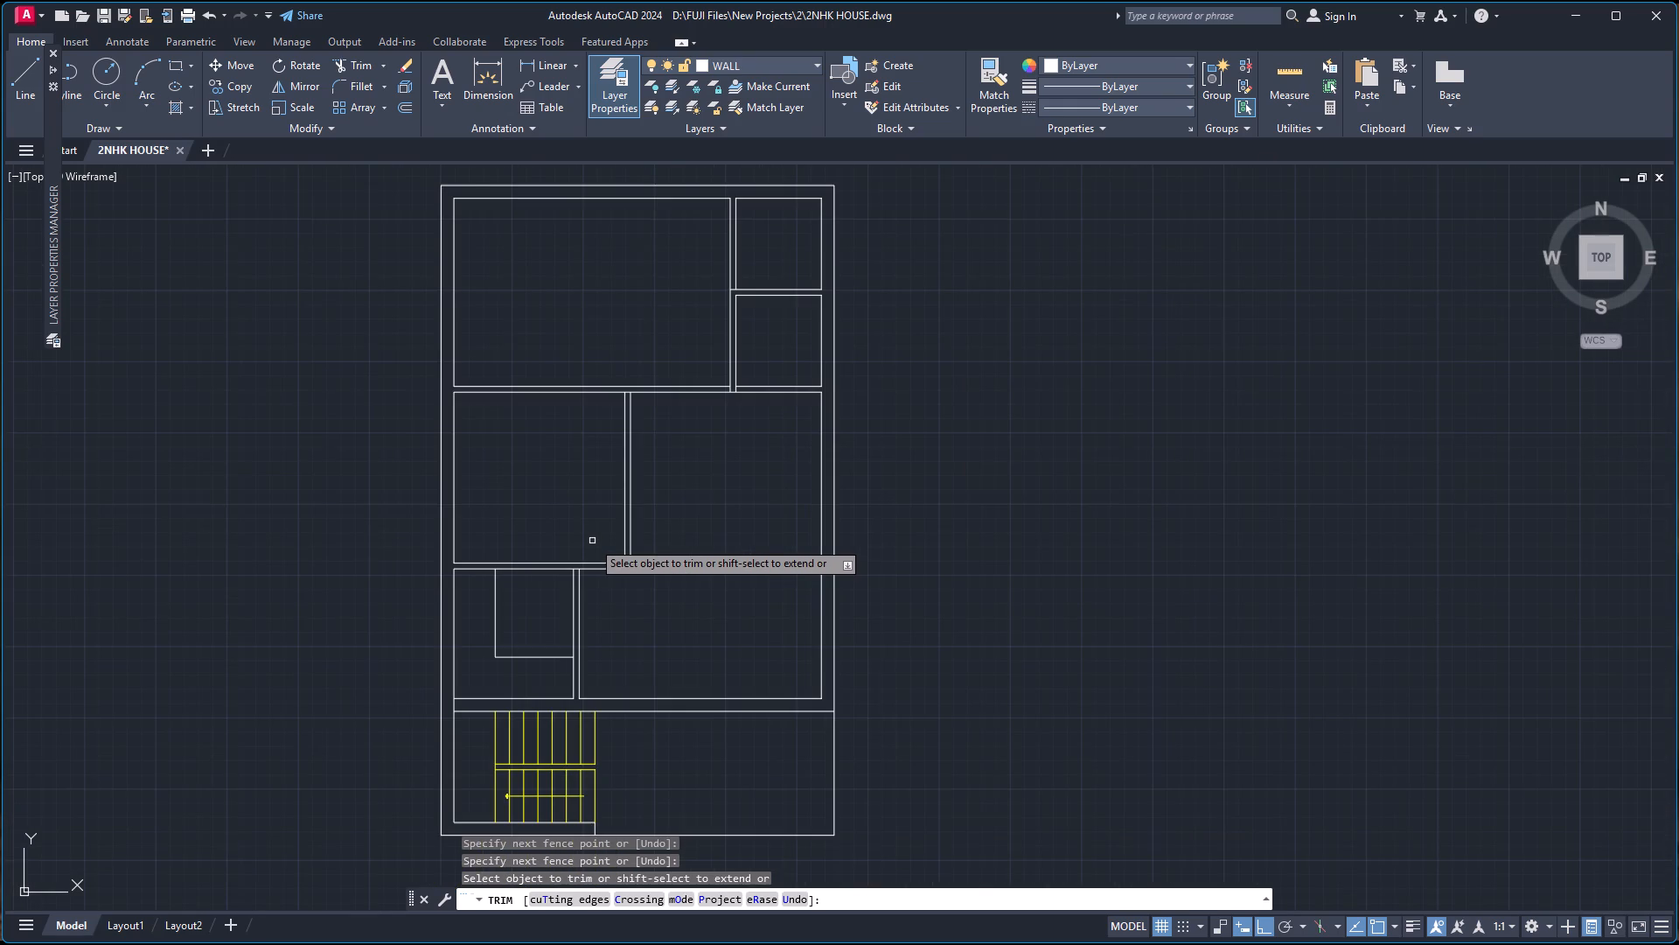
scroll(592, 541, up, 1)
scroll(593, 537, down, 2)
scroll(707, 394, up, 2)
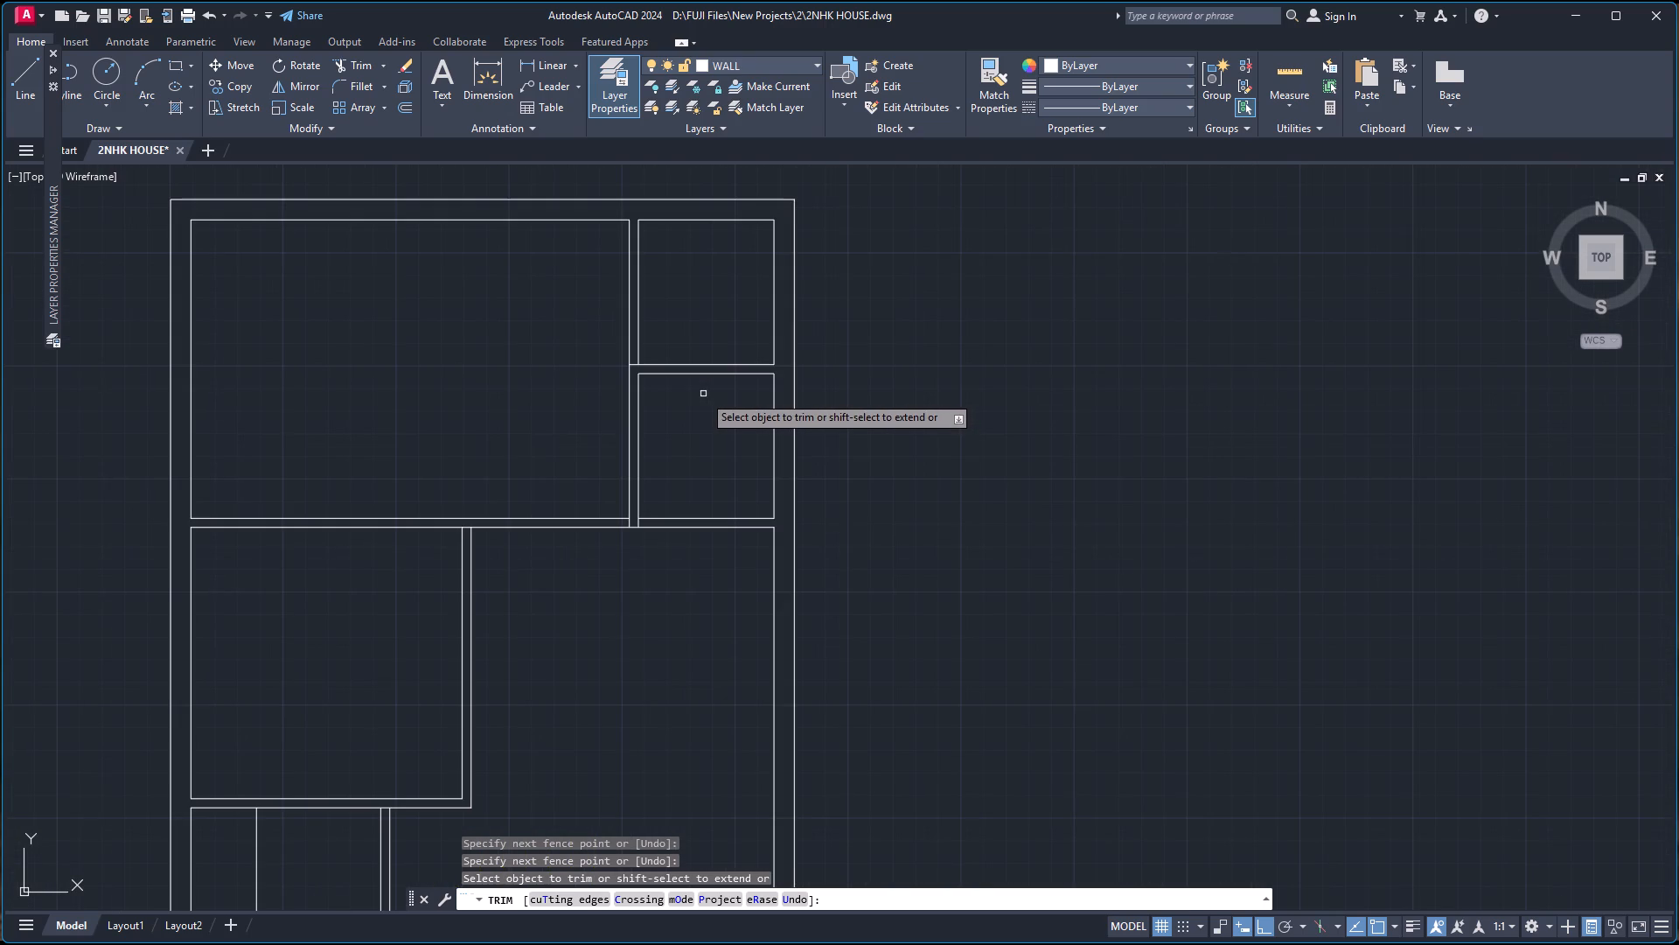
key(Escape)
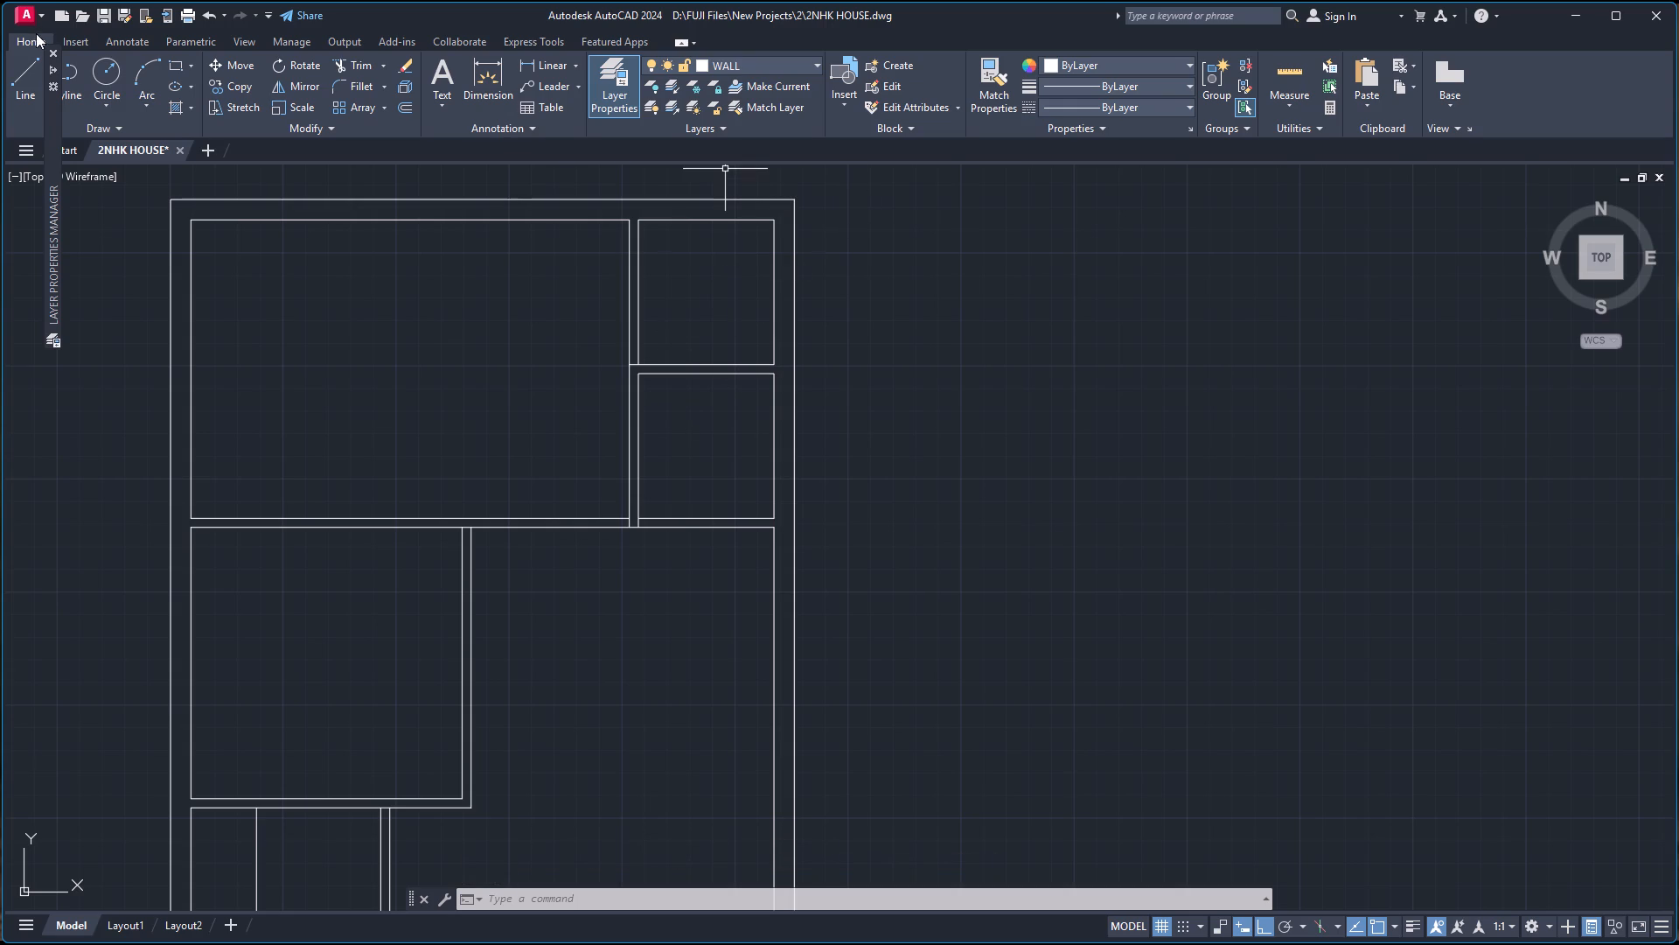
Create a new layer named WINDOW with index color 150 and make it the current layer.
click(166, 86)
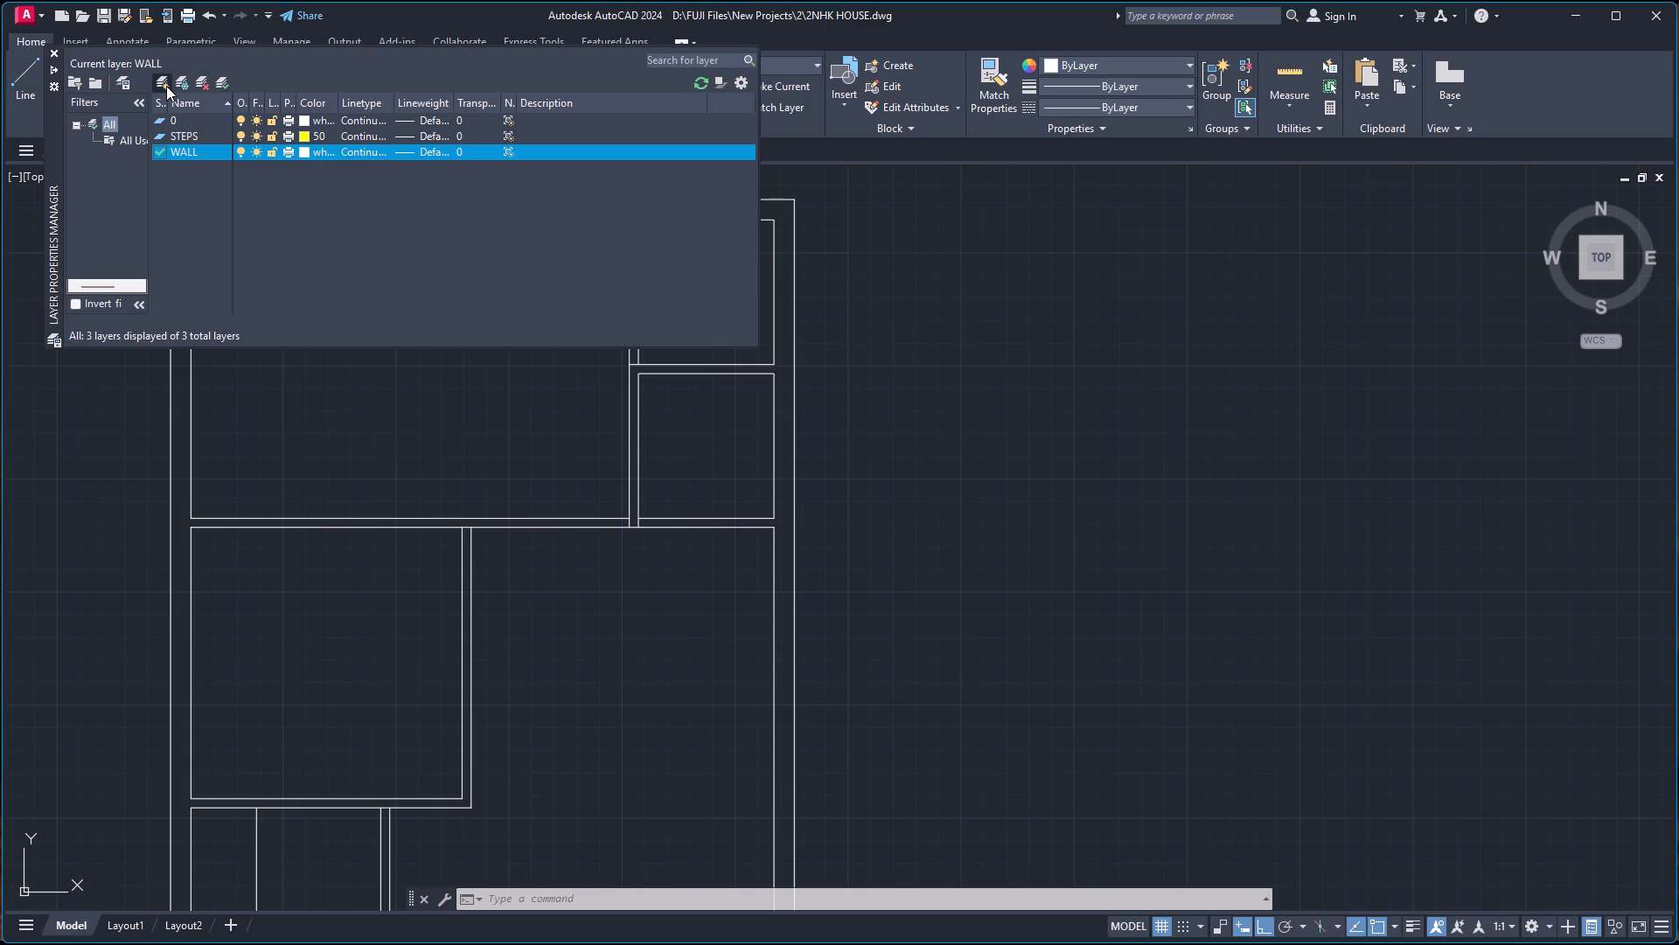
text(WINDOW)
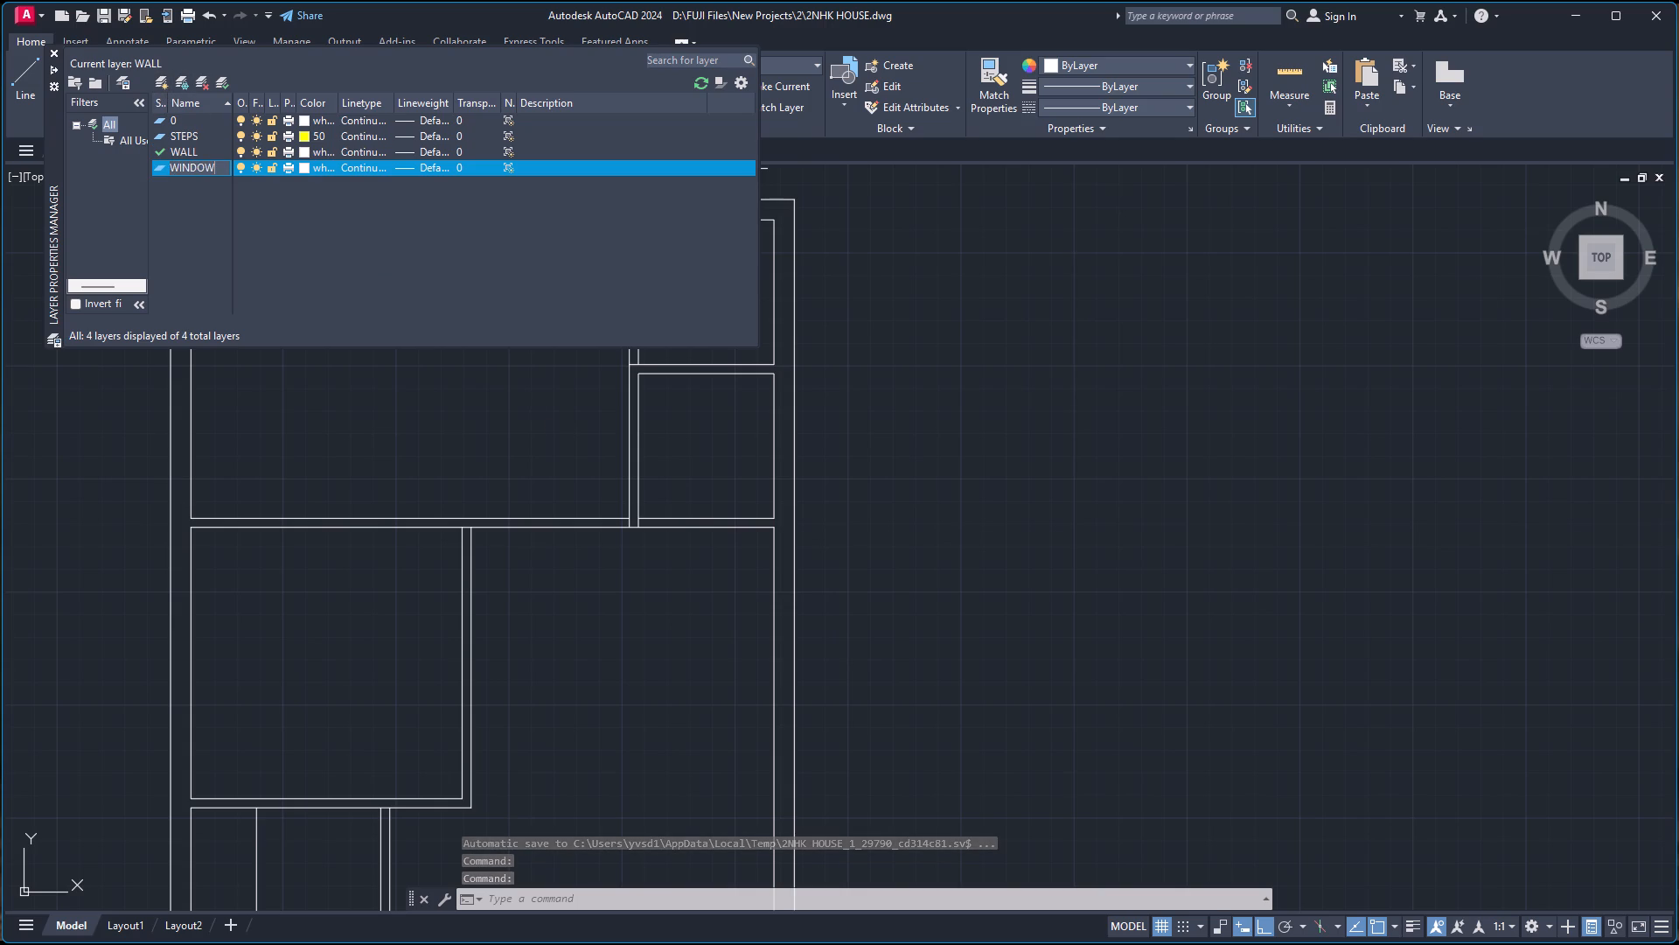
click(301, 170)
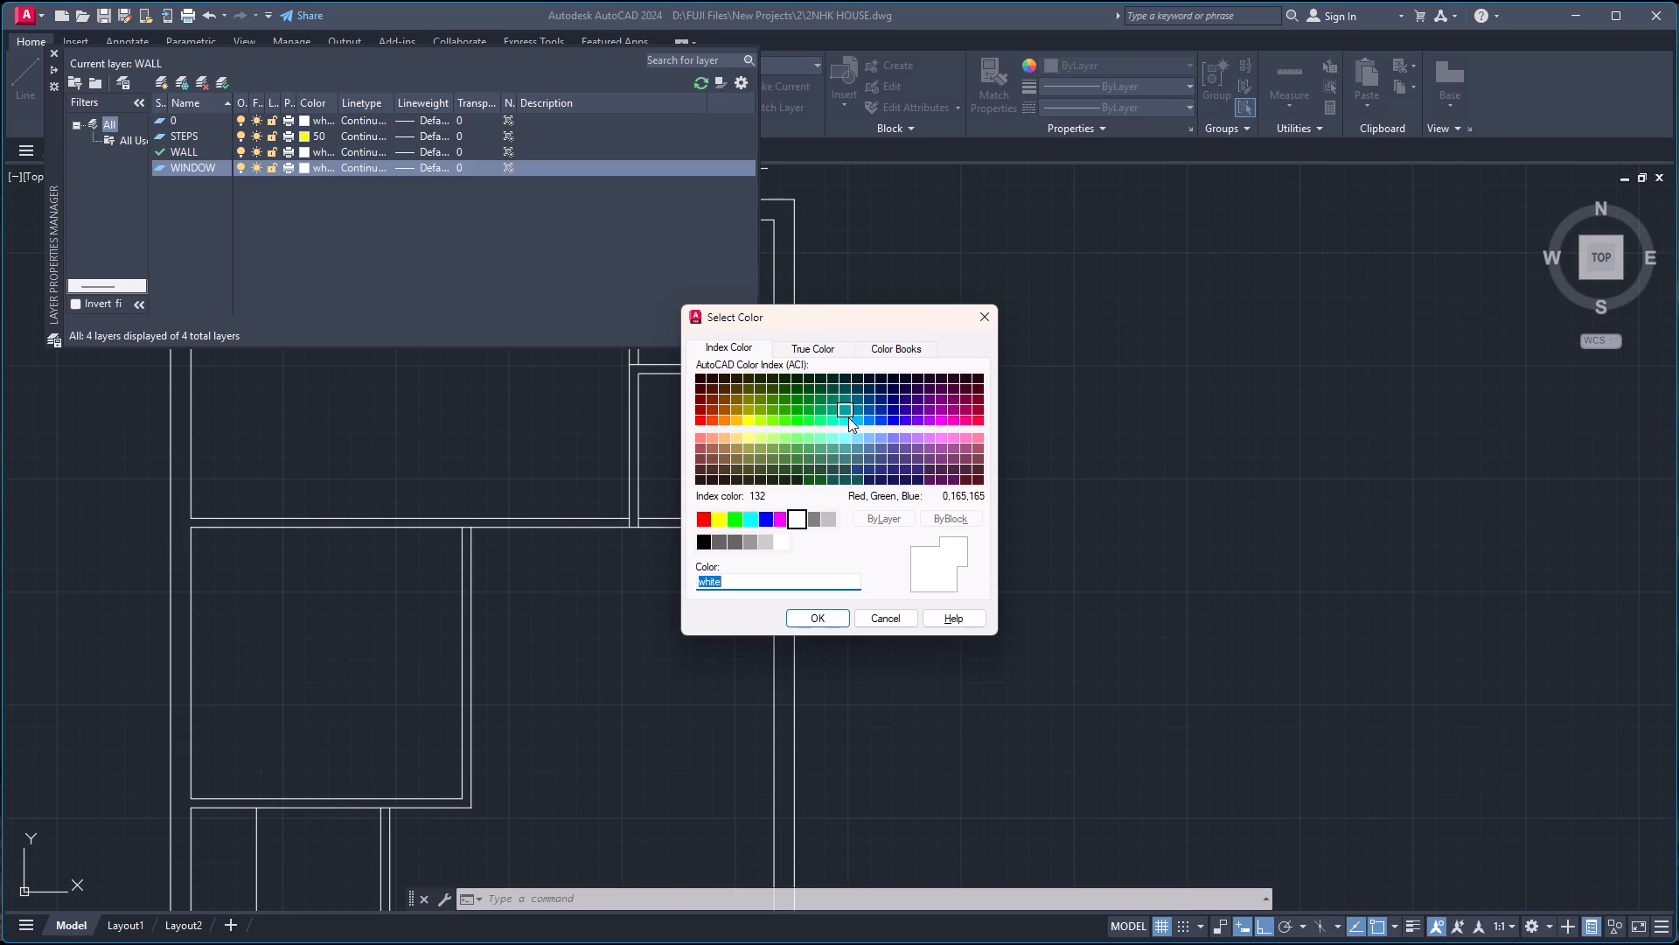
click(867, 419)
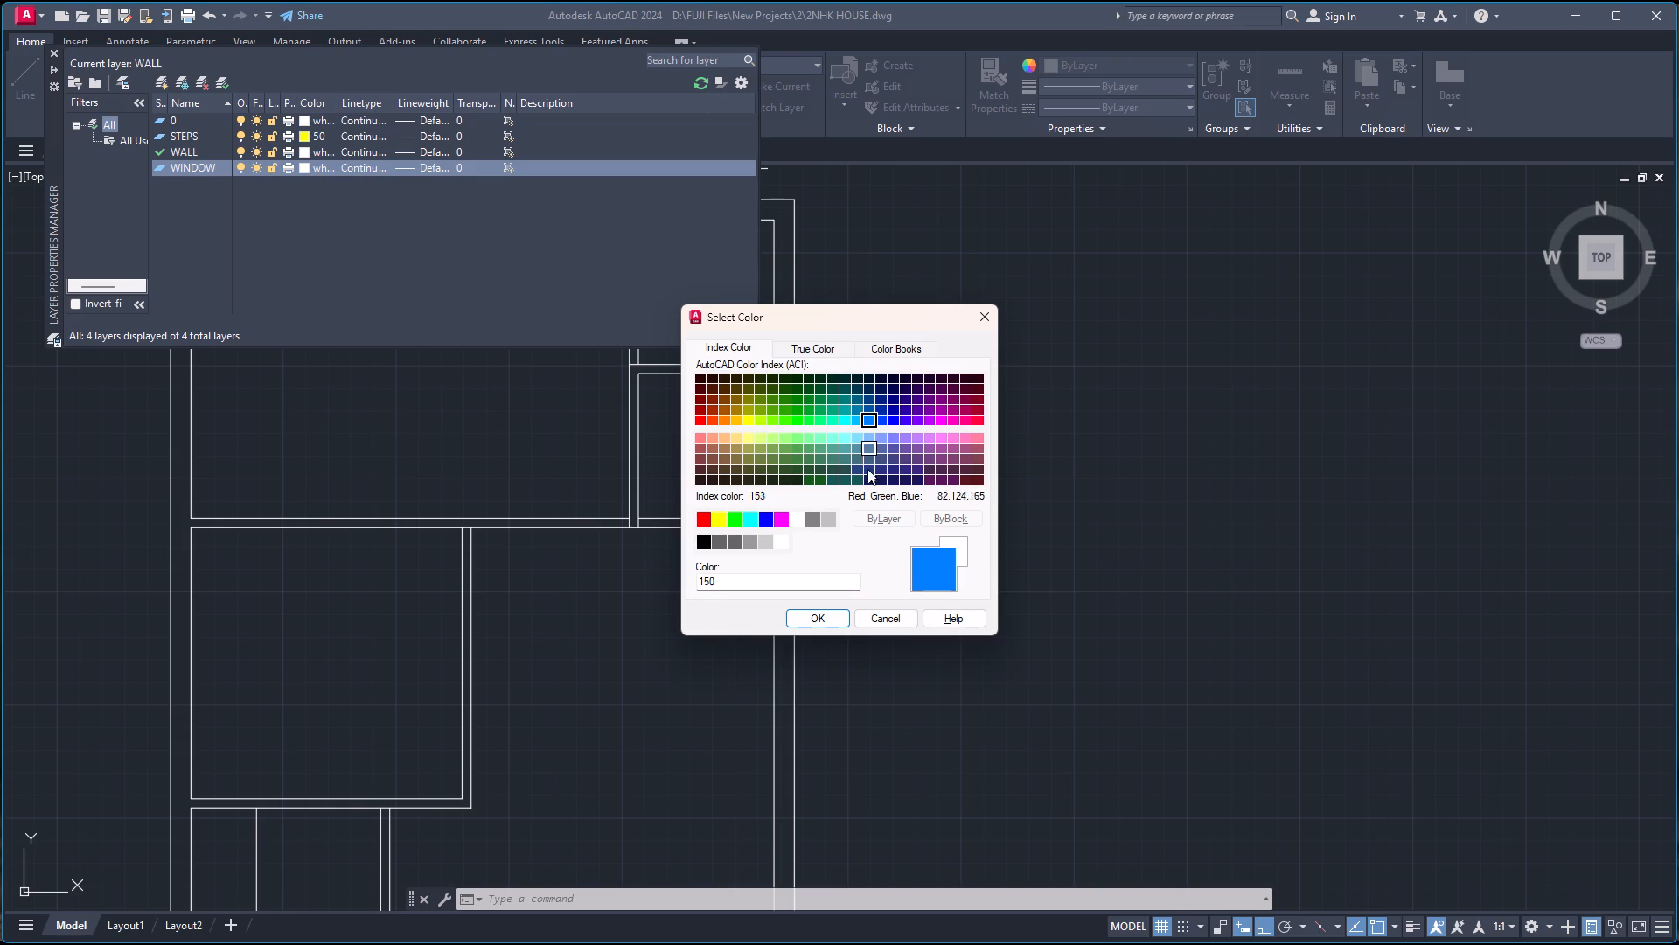
click(826, 614)
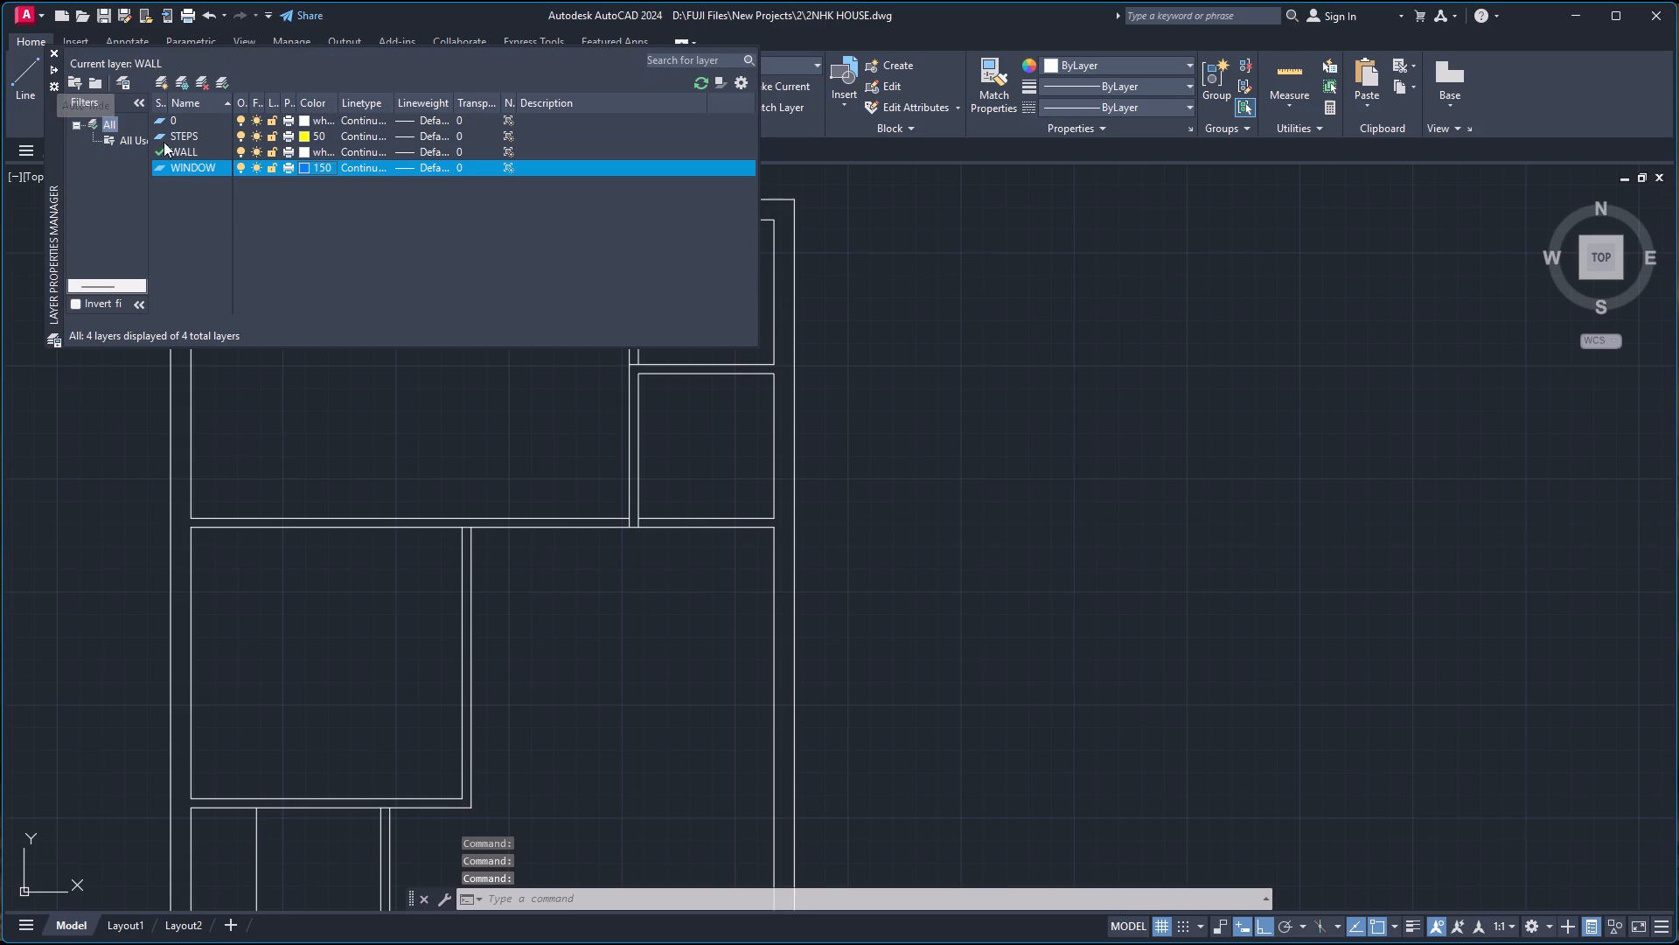
double_click(184, 169)
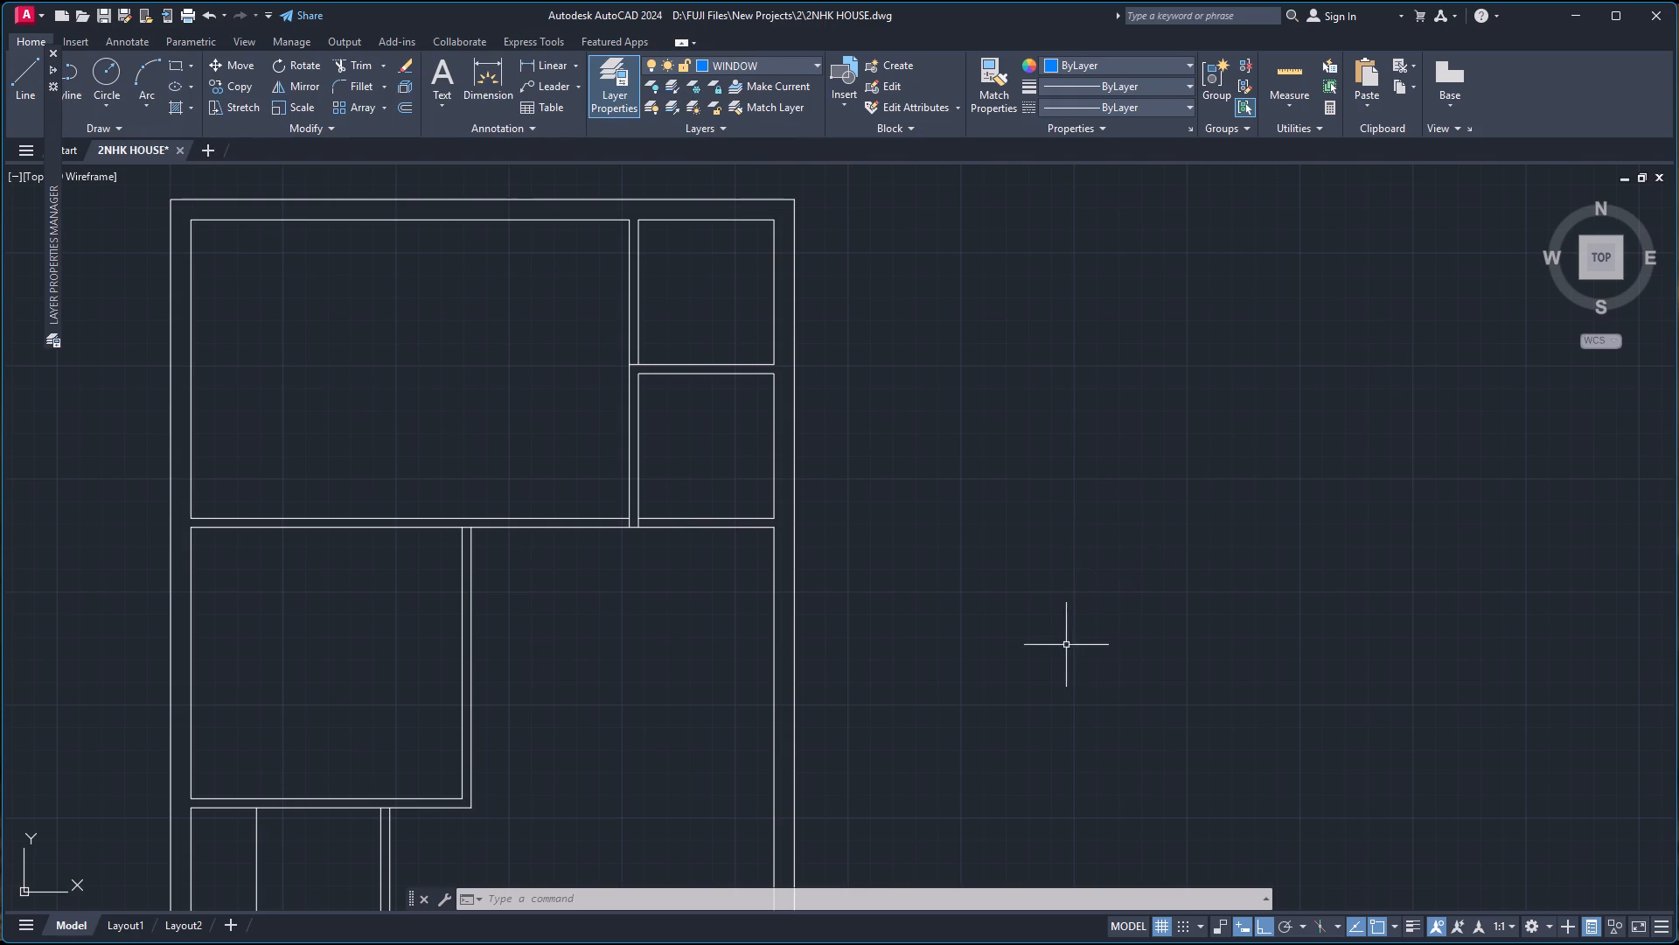
Draw a window rectangle 9" wide and 5' high in the empty space to the right of the floor plan.
click(961, 661)
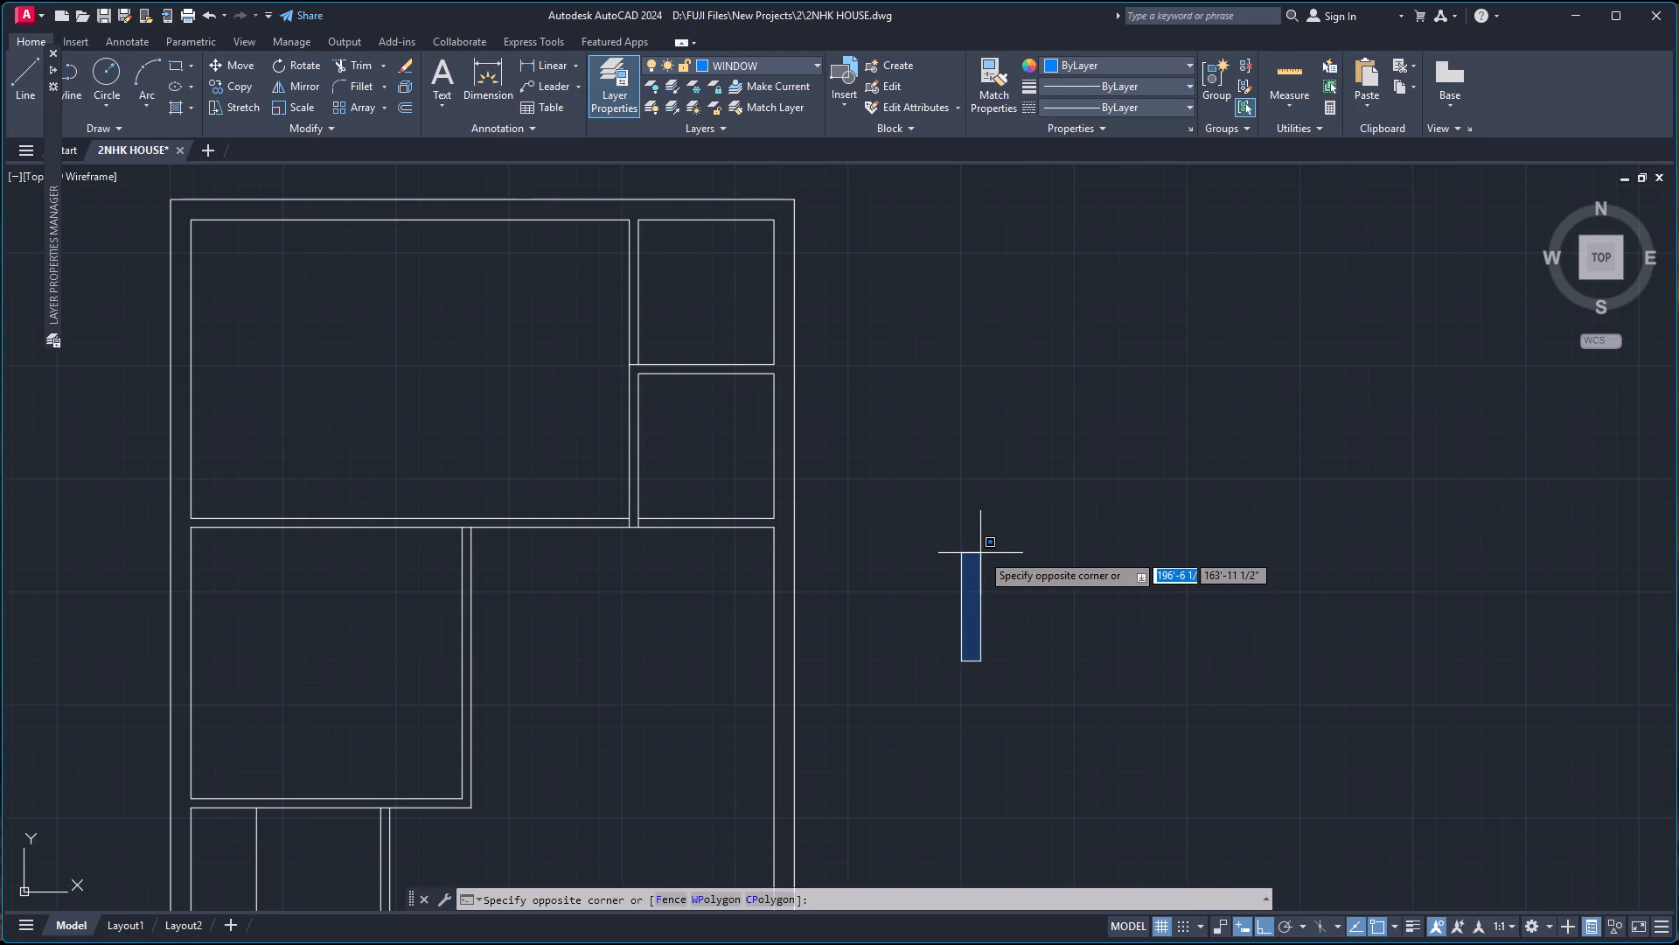
key(Escape)
key(r)
key(e)
key(c)
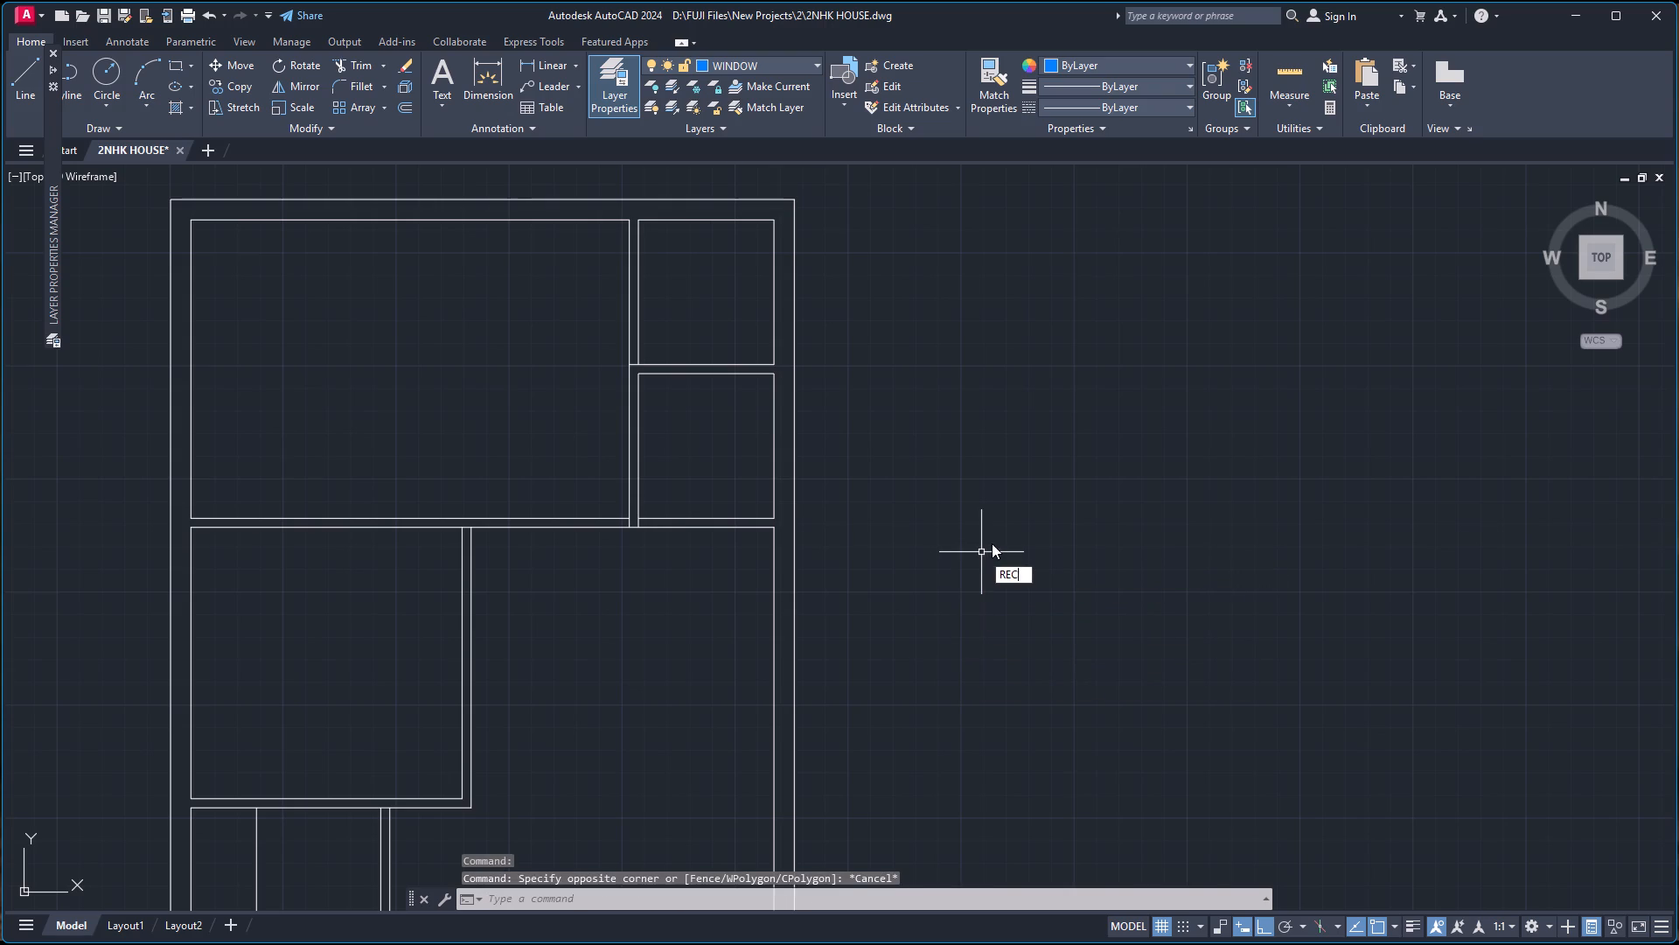
key(Return)
click(963, 667)
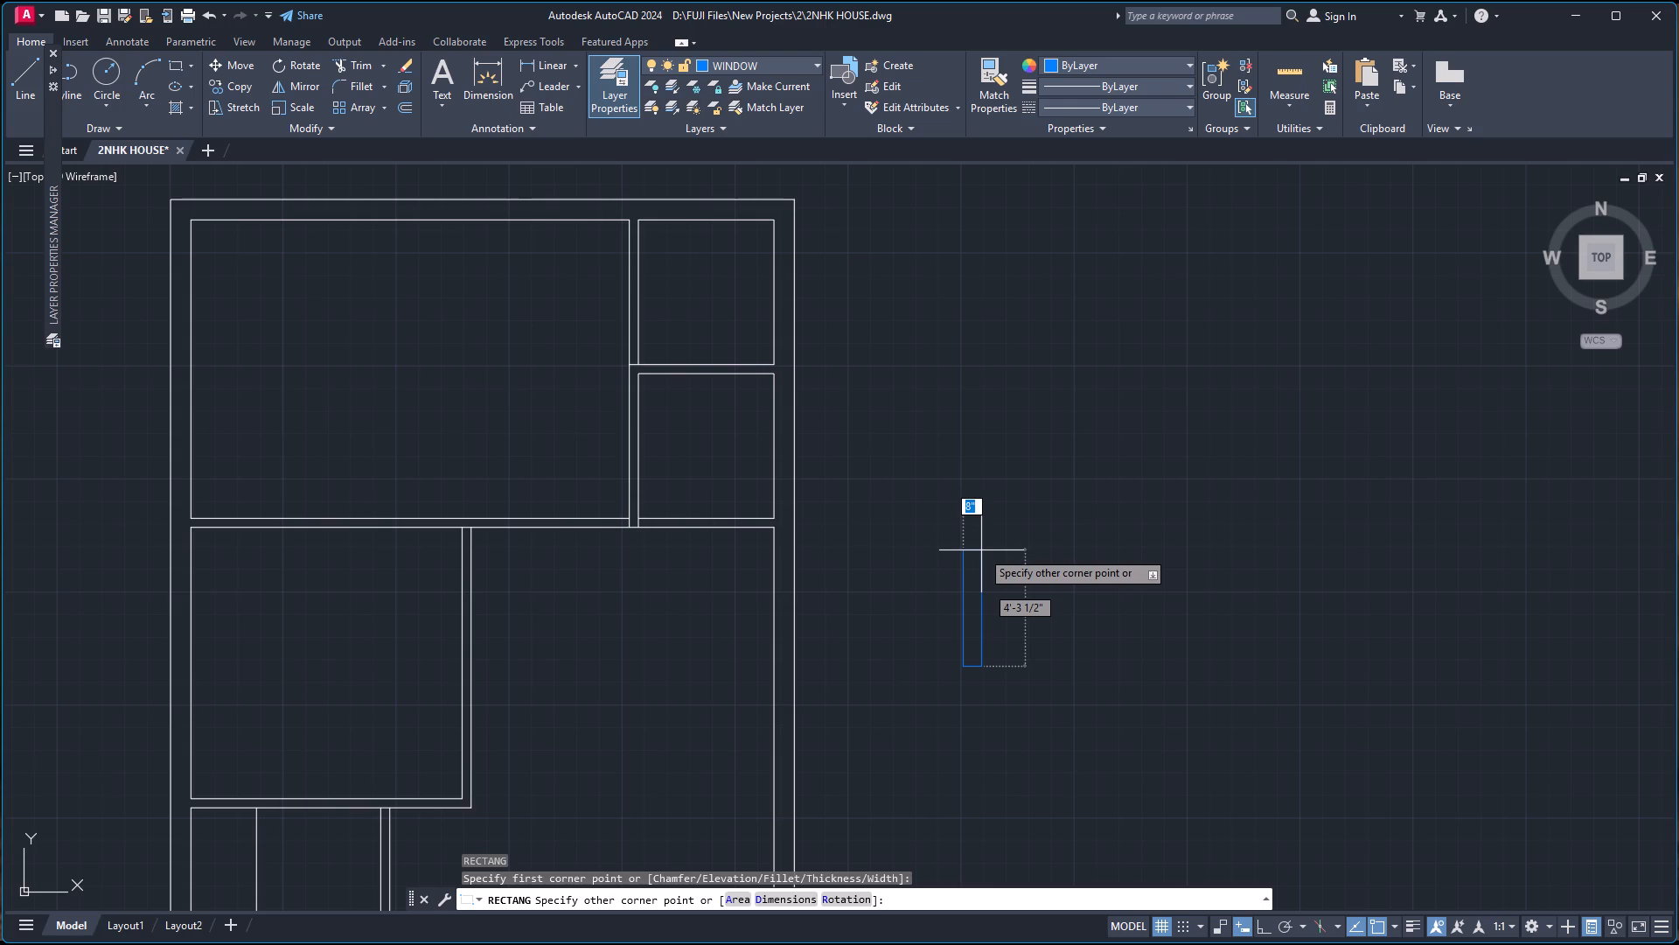
key(9)
key(Tab)
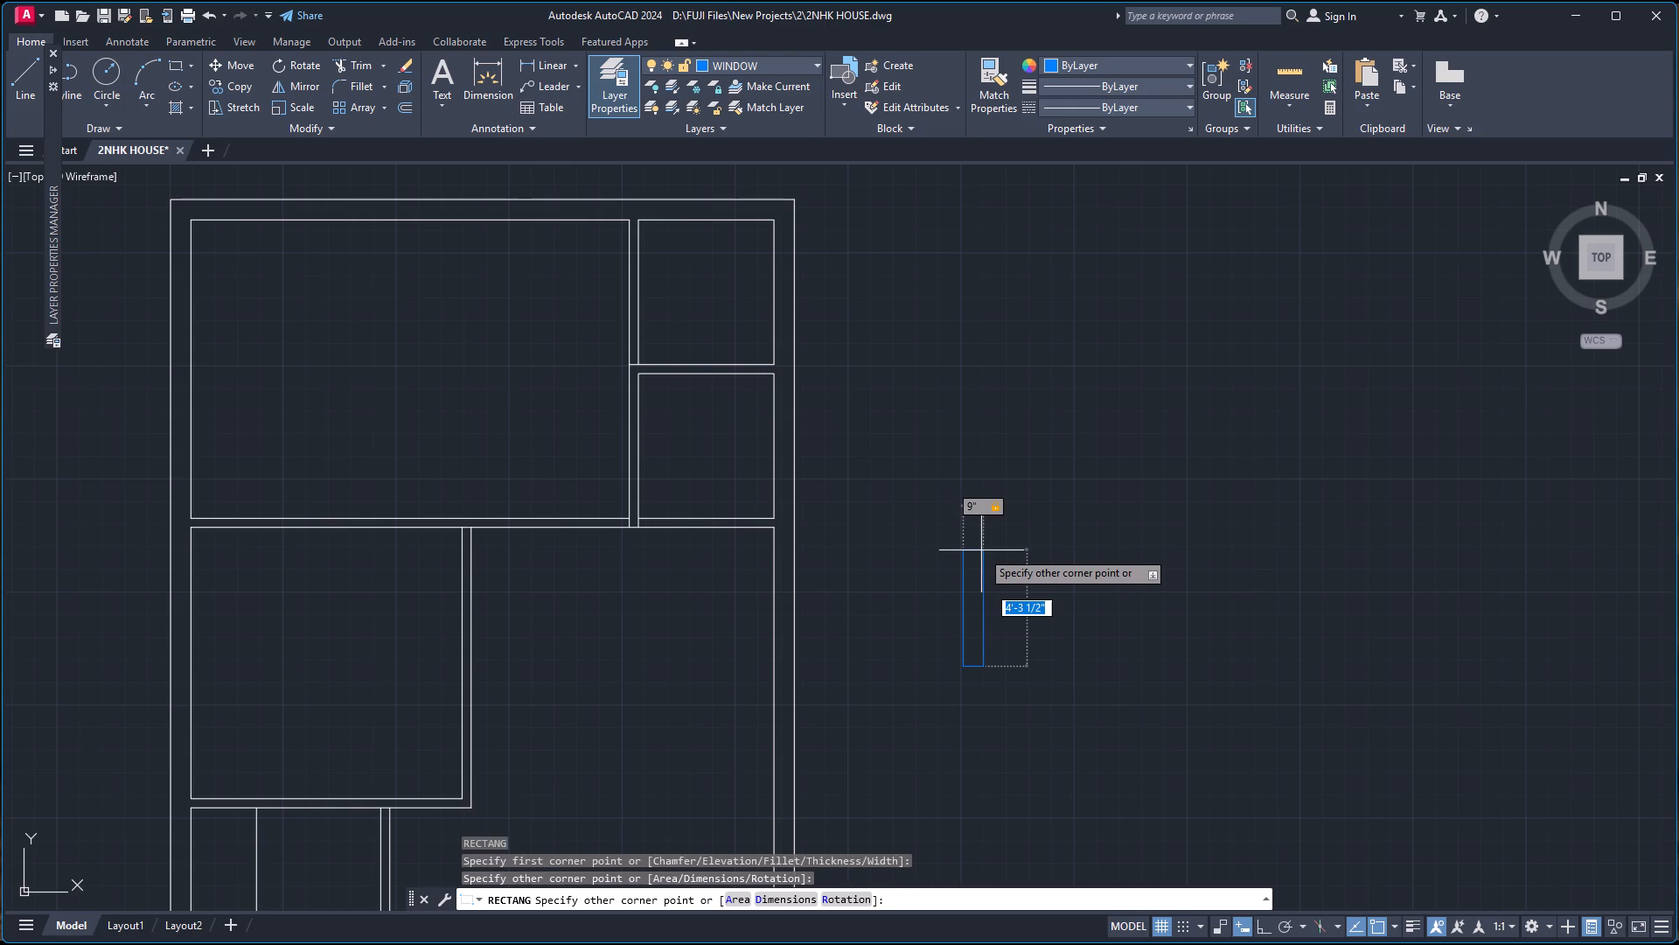
text(5')
key(Return)
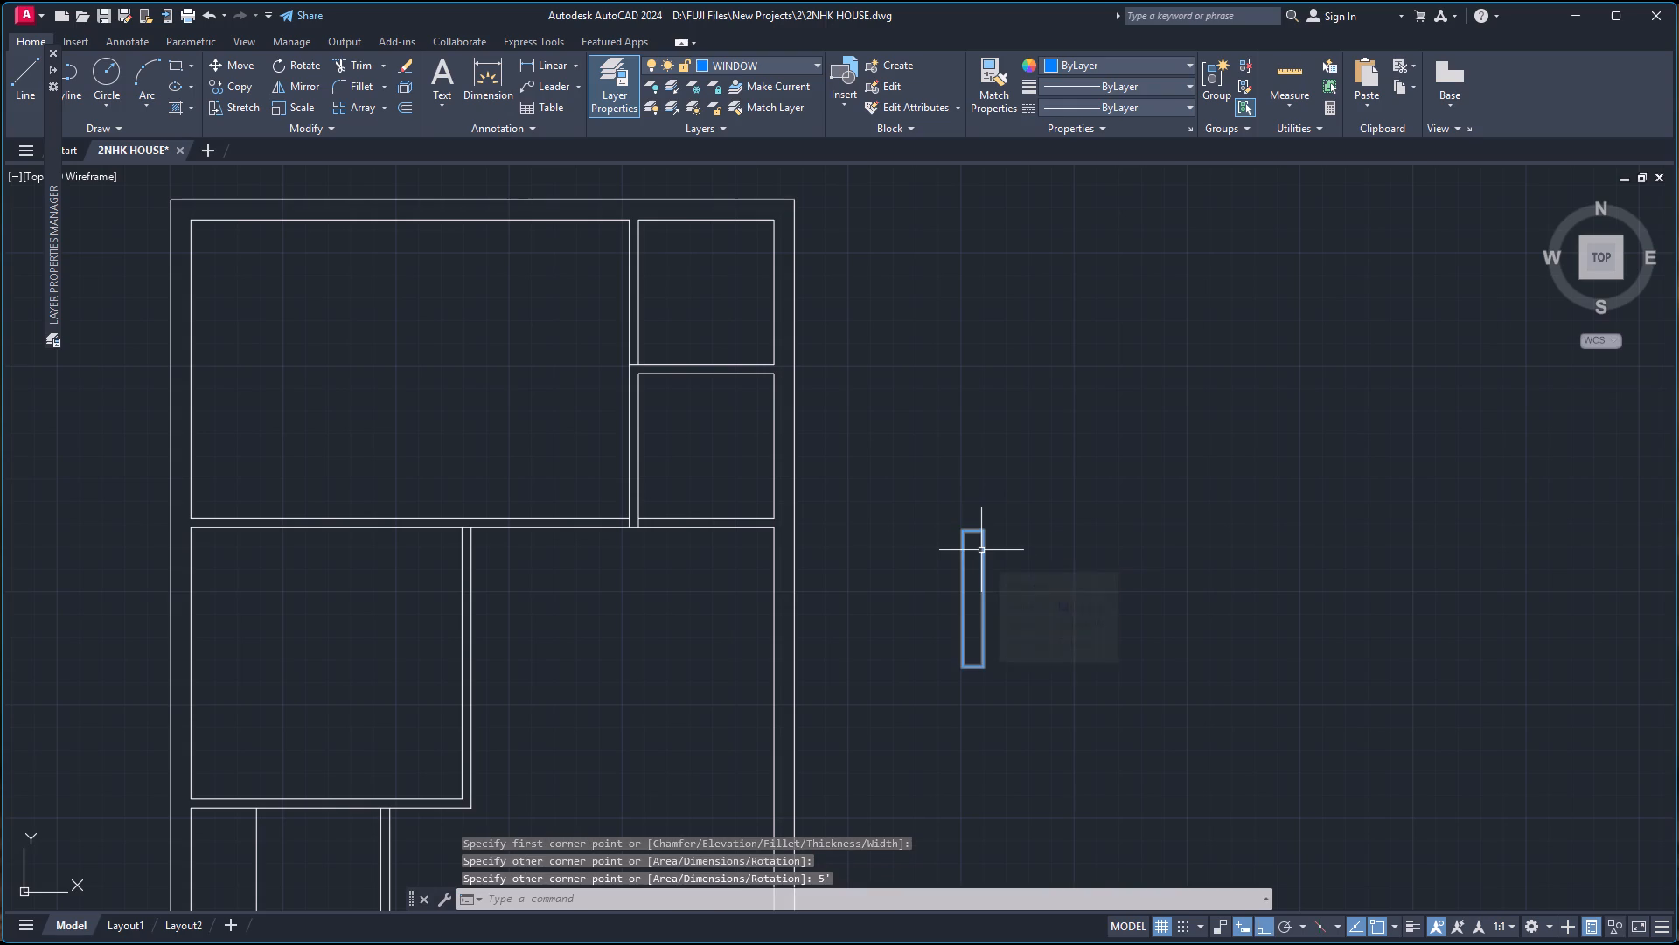
Draw a vertical center line through the window rectangle from its bottom edge midpoint to its top edge midpoint.
scroll(976, 542, up, 1)
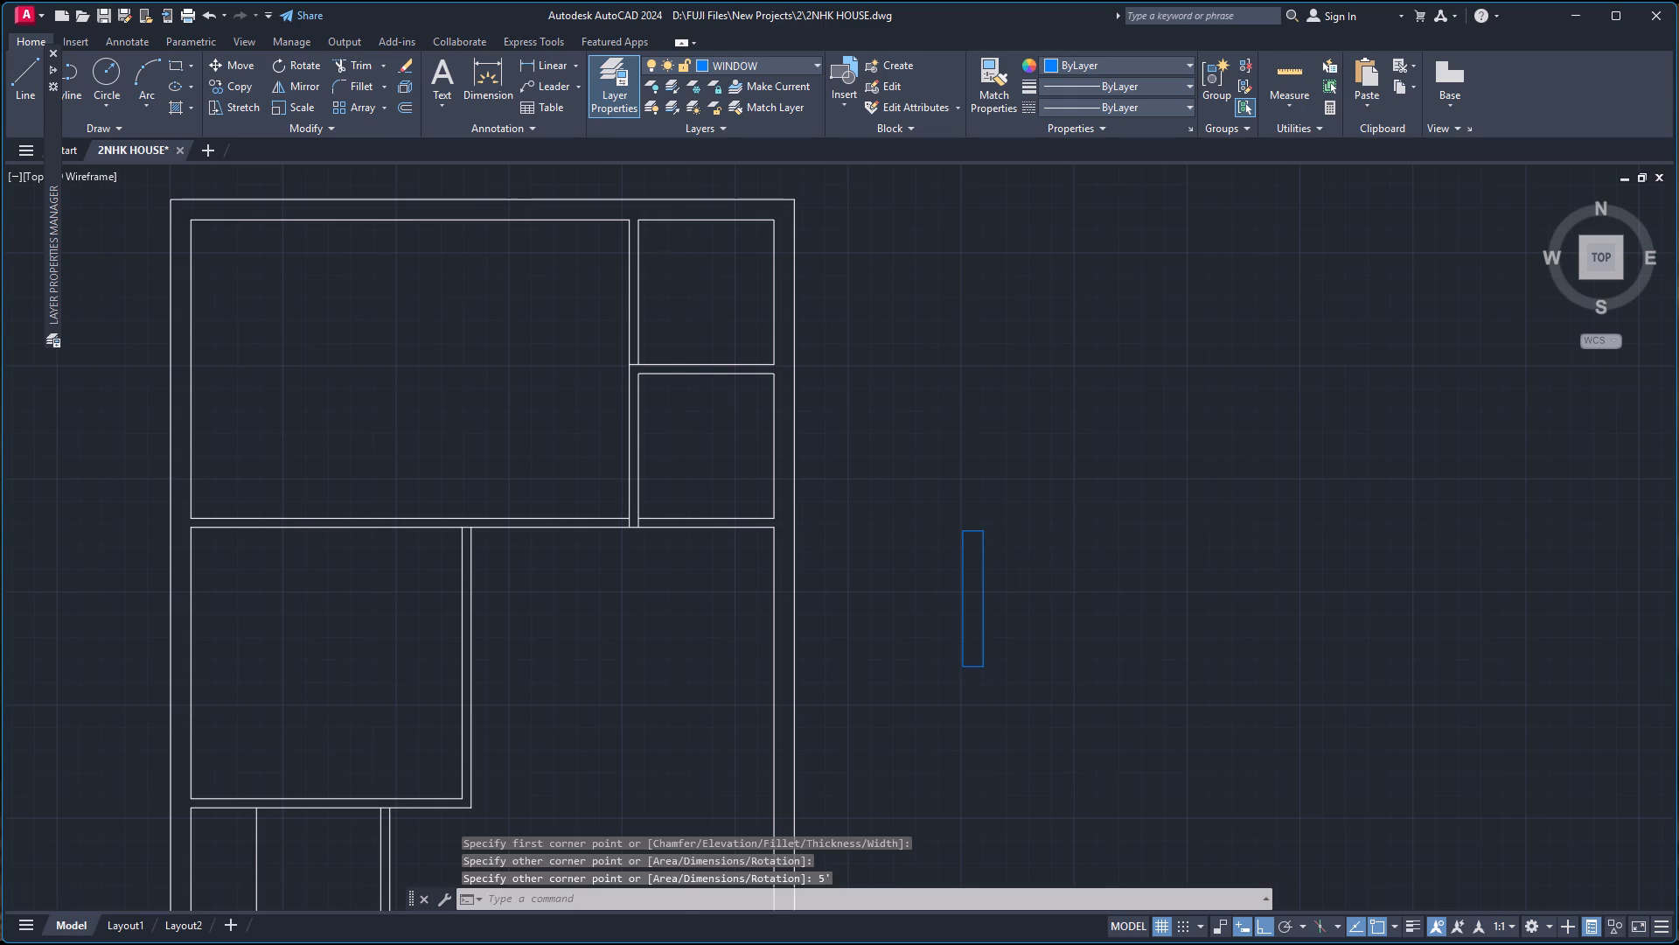
key(l)
key(Return)
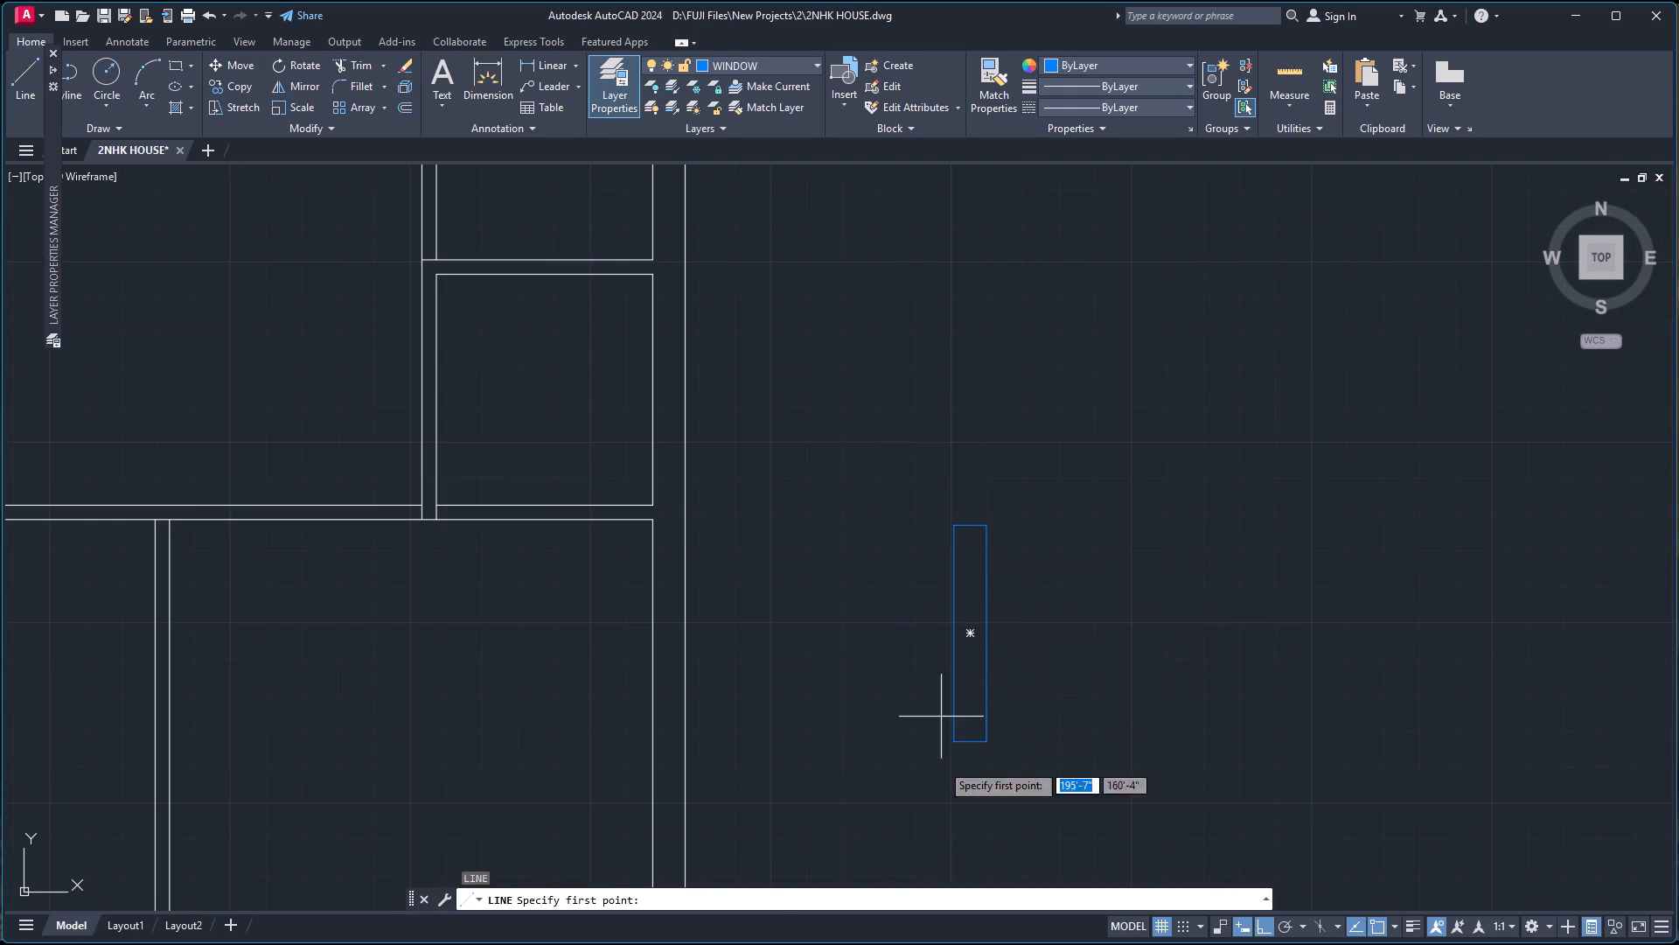
click(965, 738)
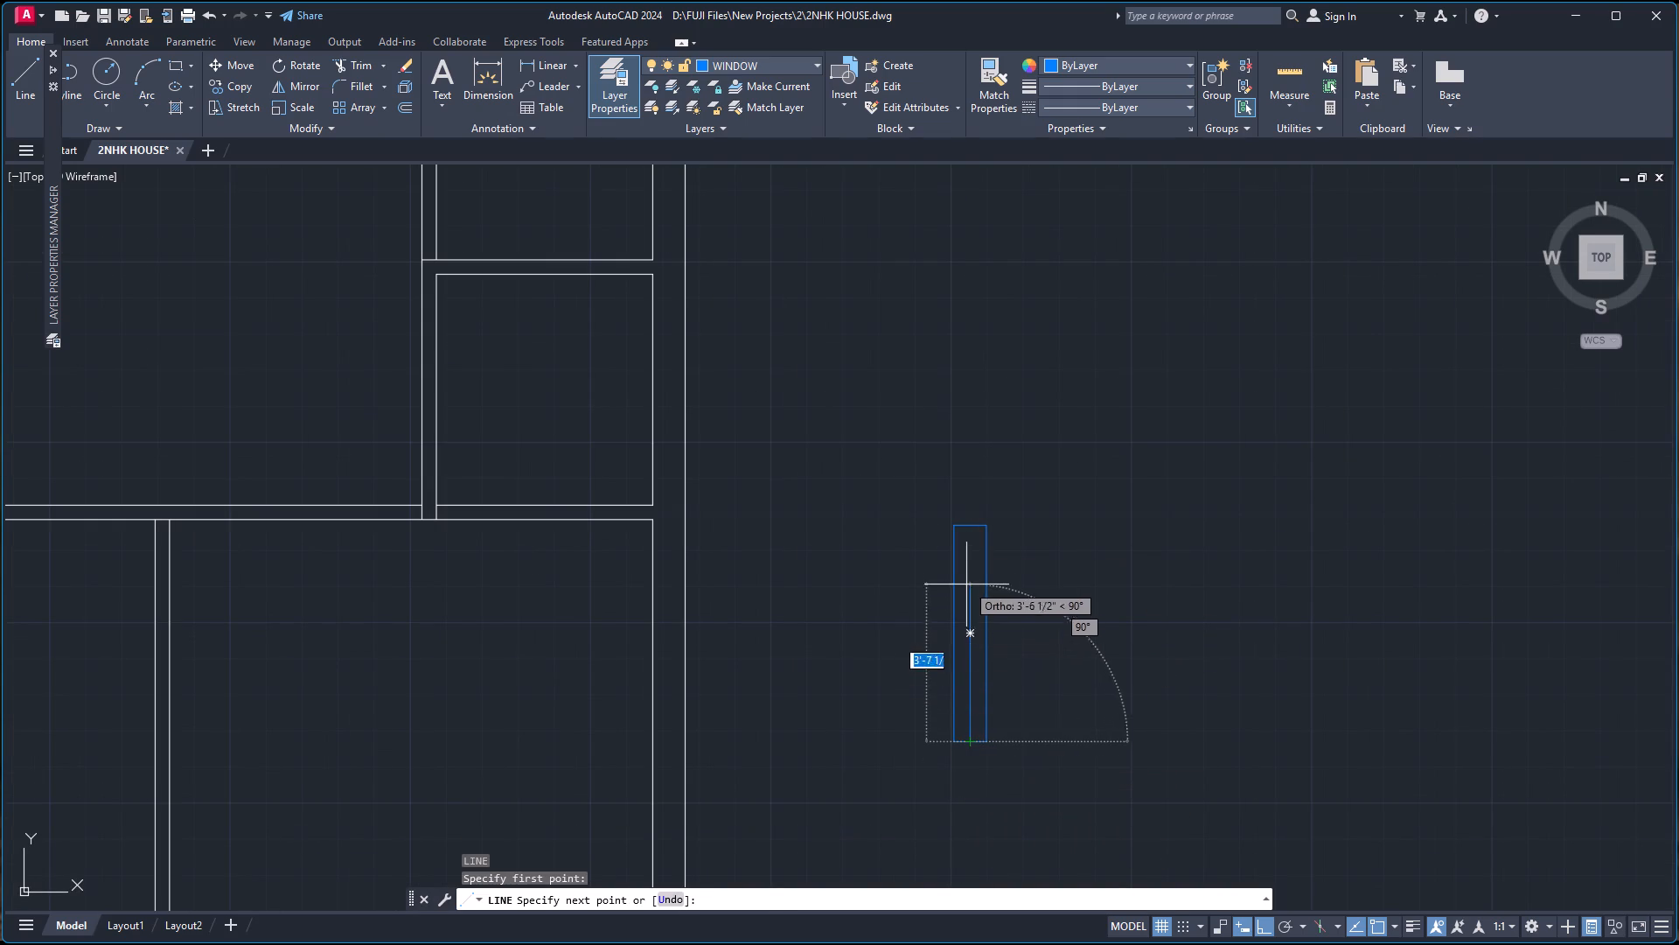
click(969, 521)
key(space)
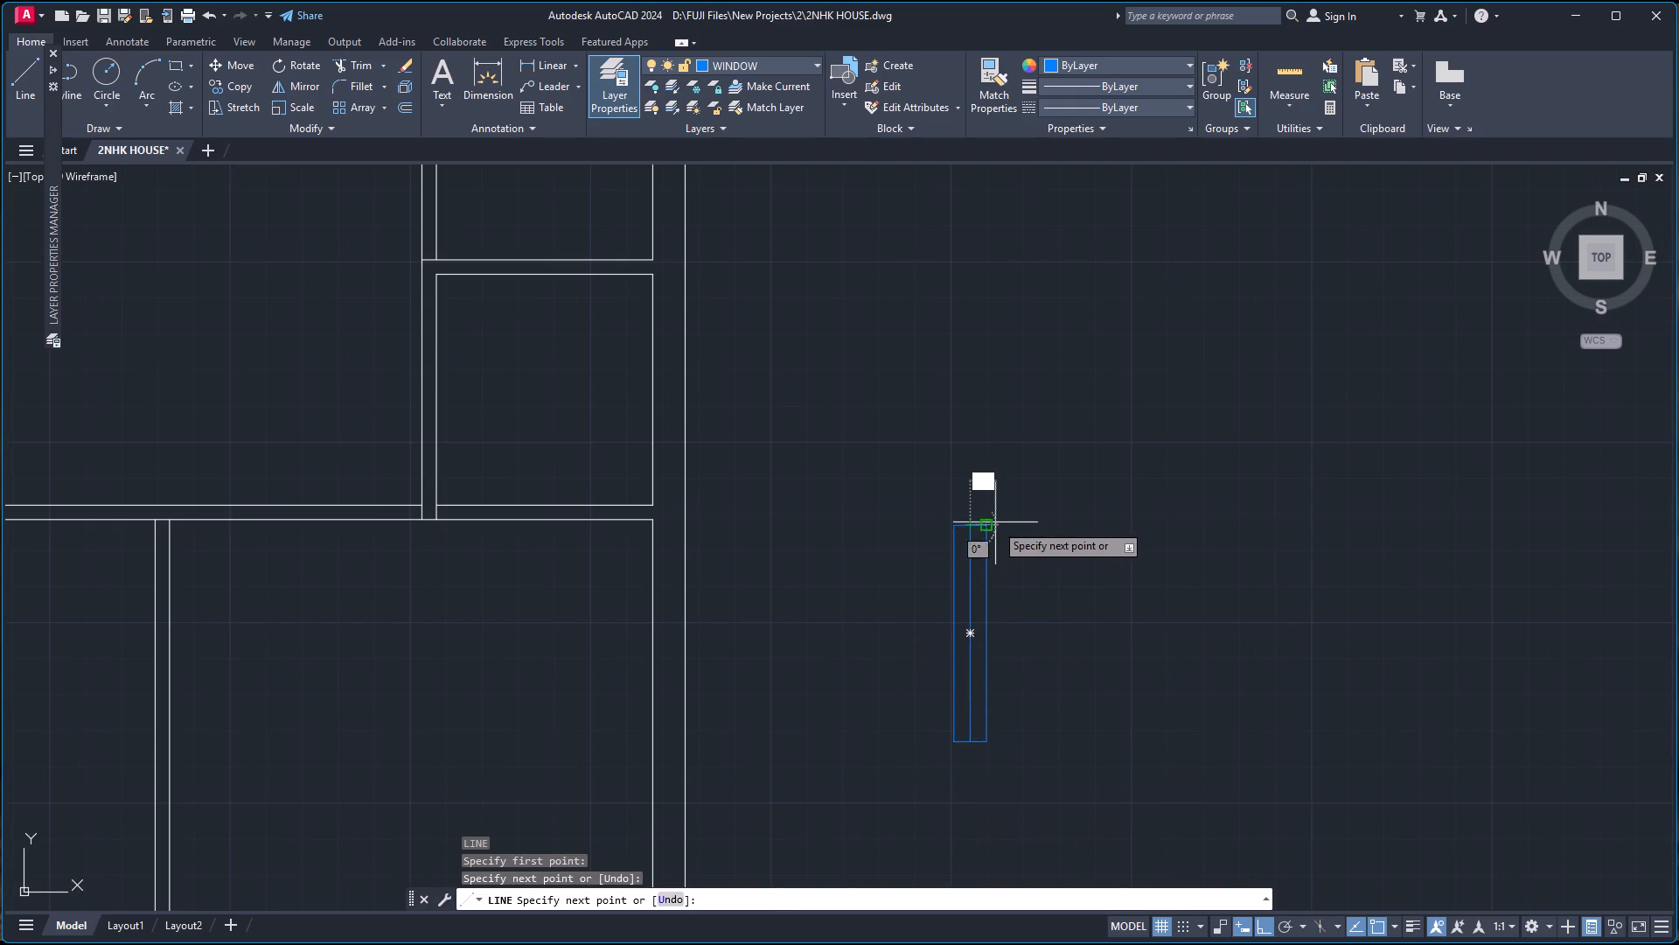
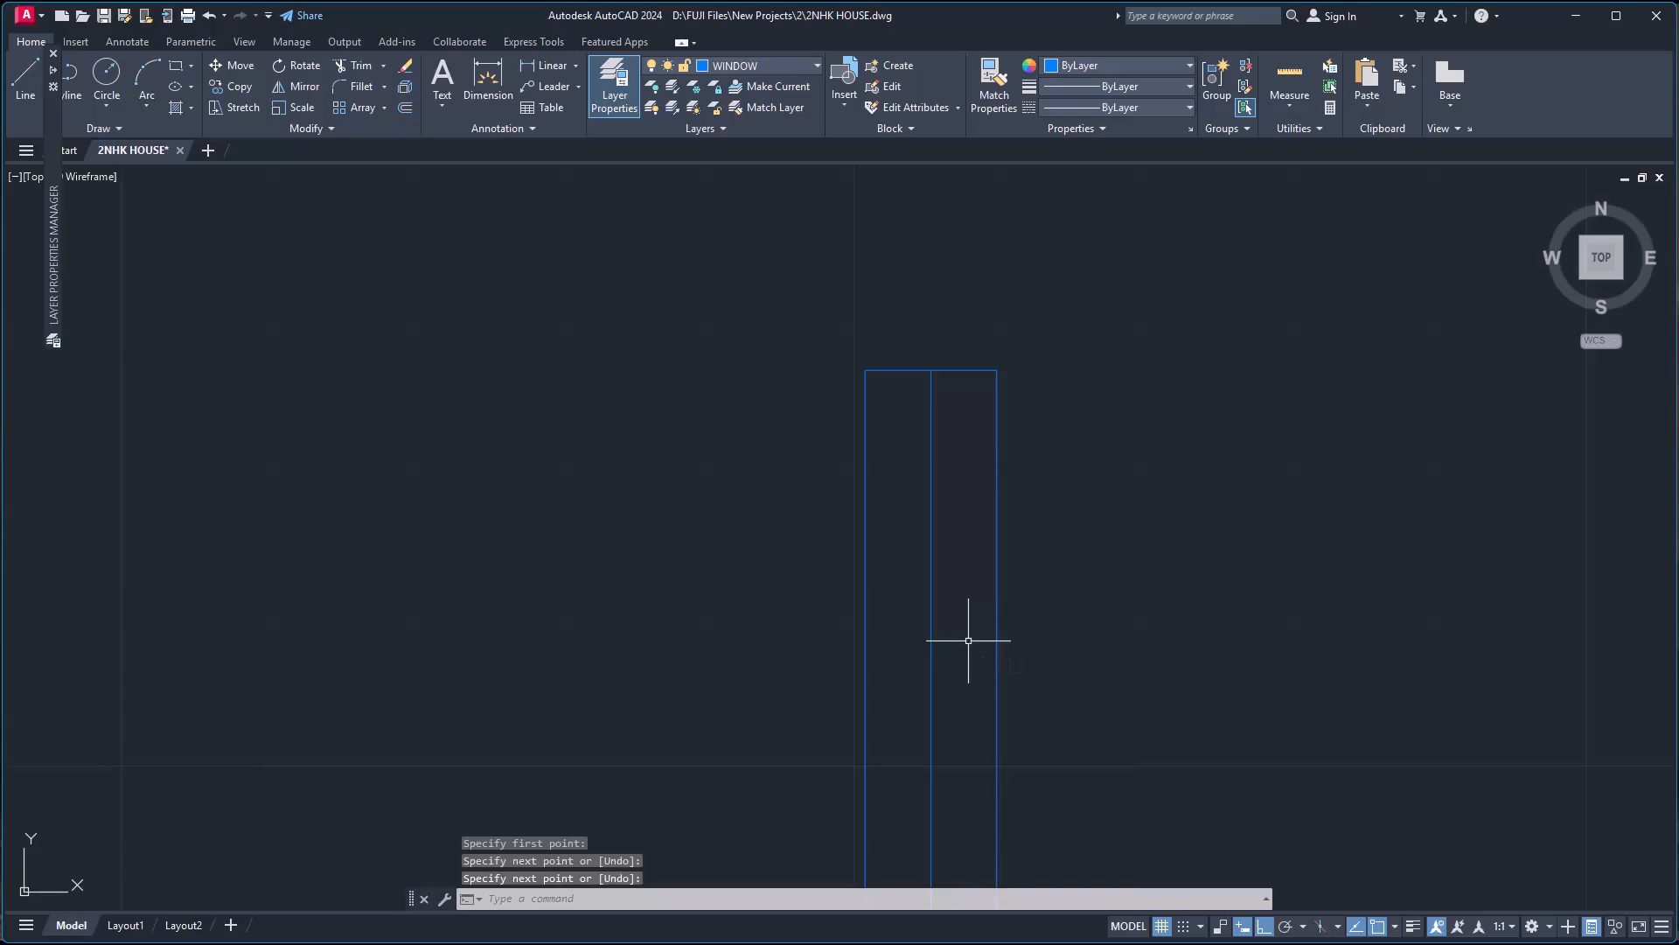
Offset the window's vertical center line 2" to each side.
key(Return)
click(930, 724)
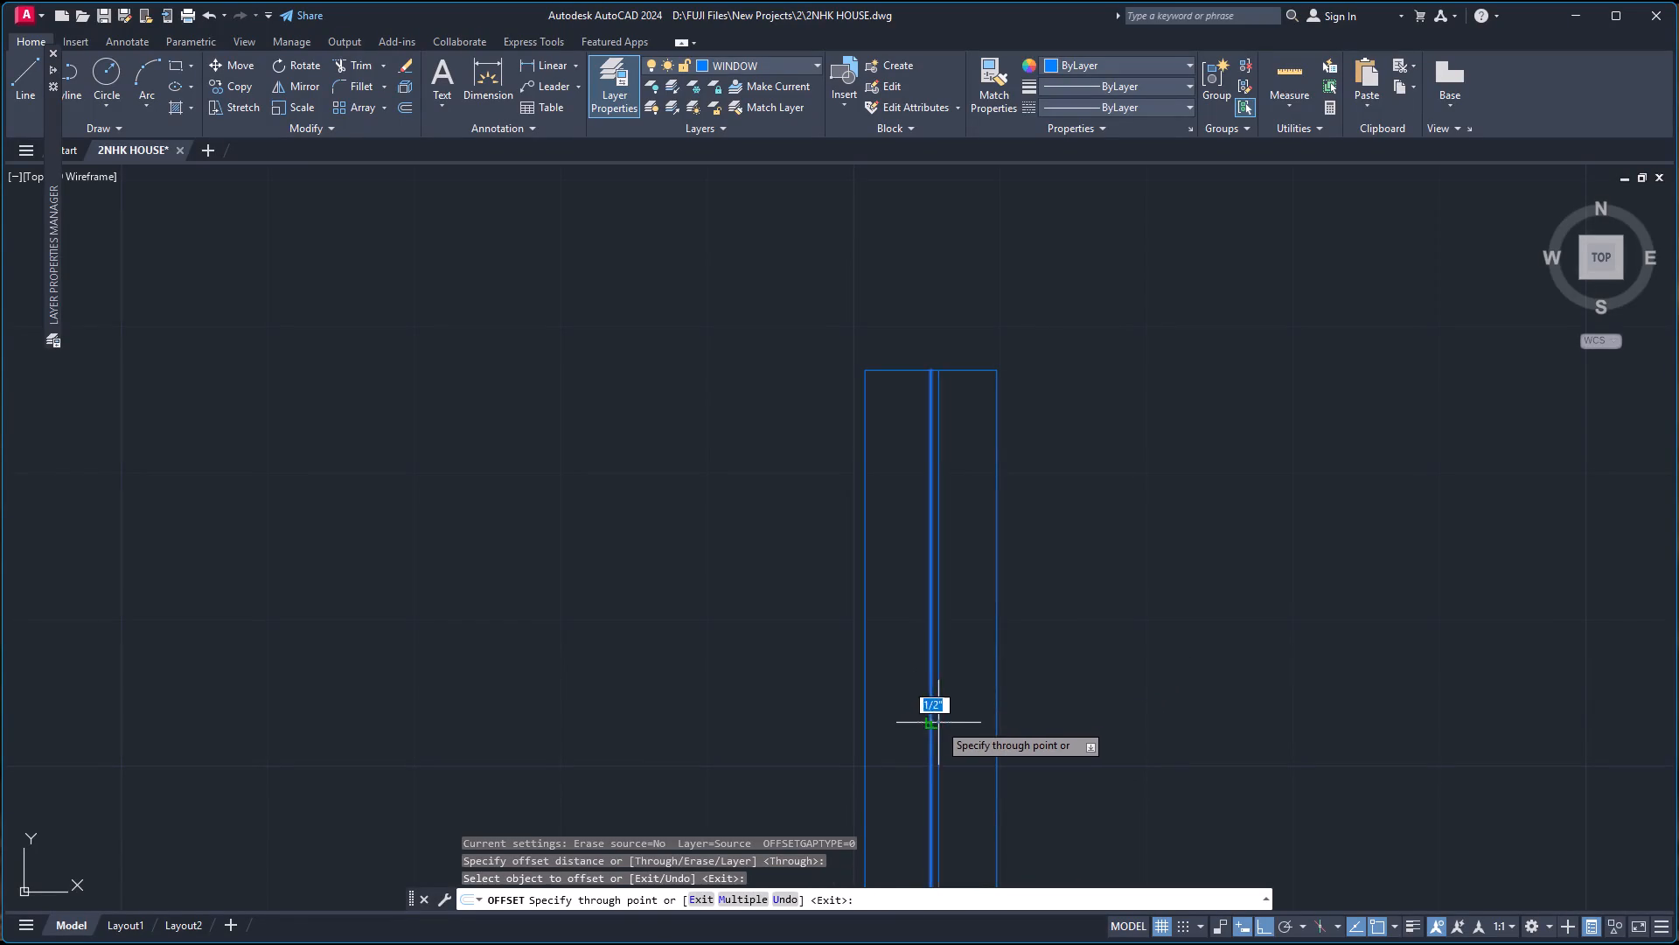
key(2)
key(Return)
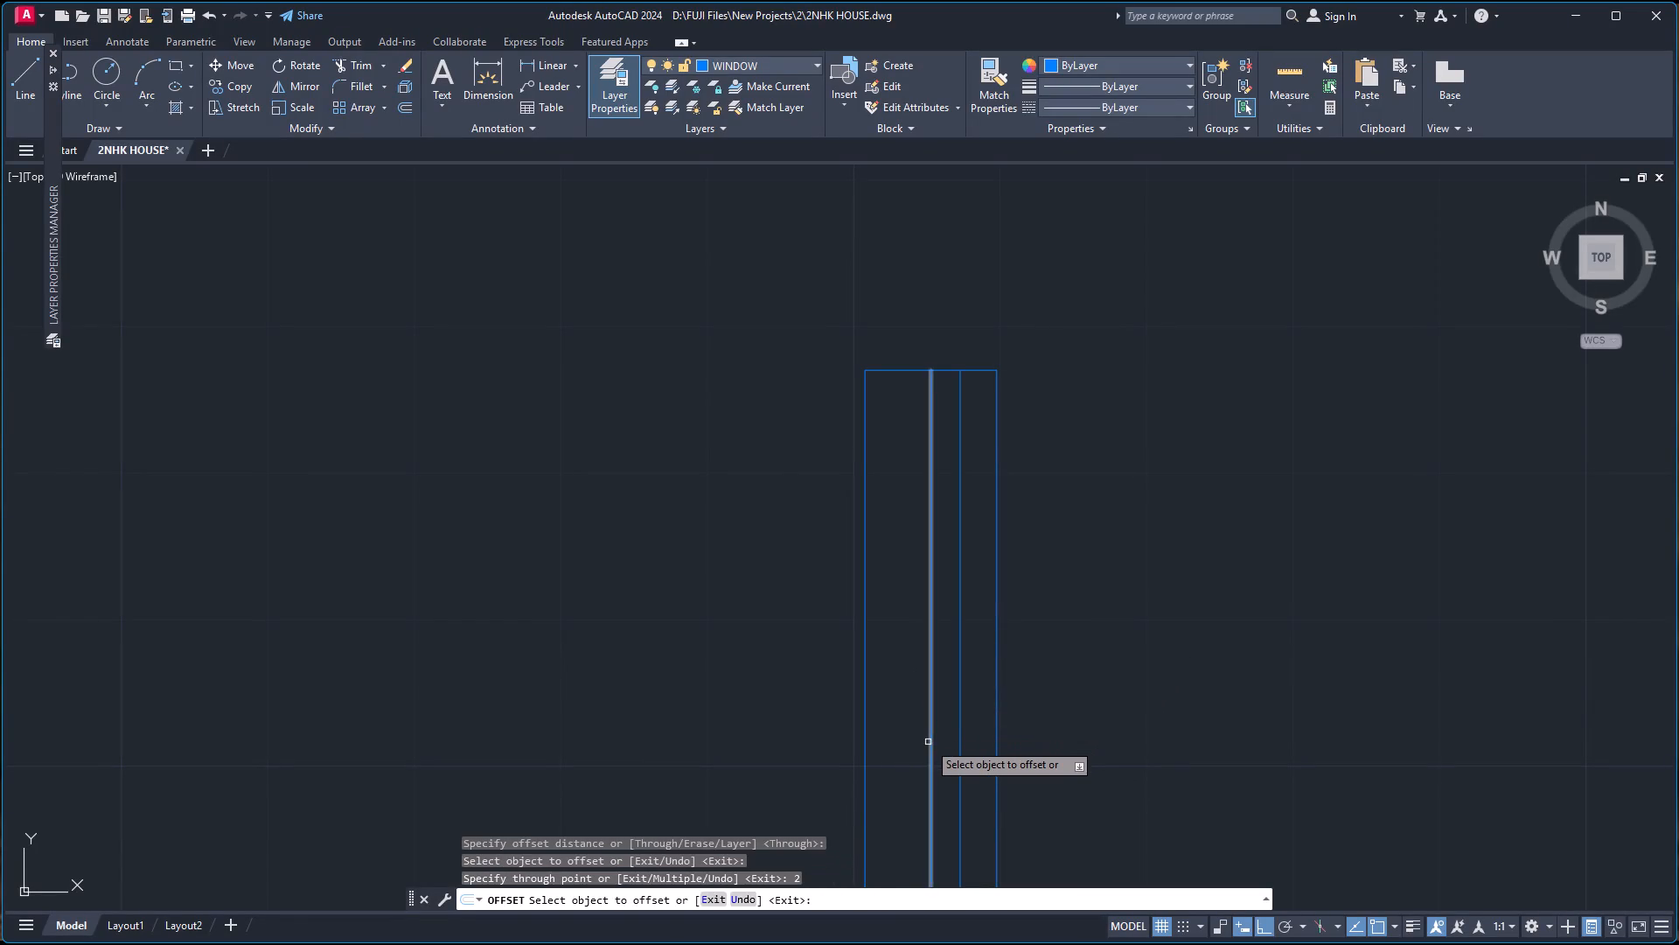
click(931, 738)
key(2)
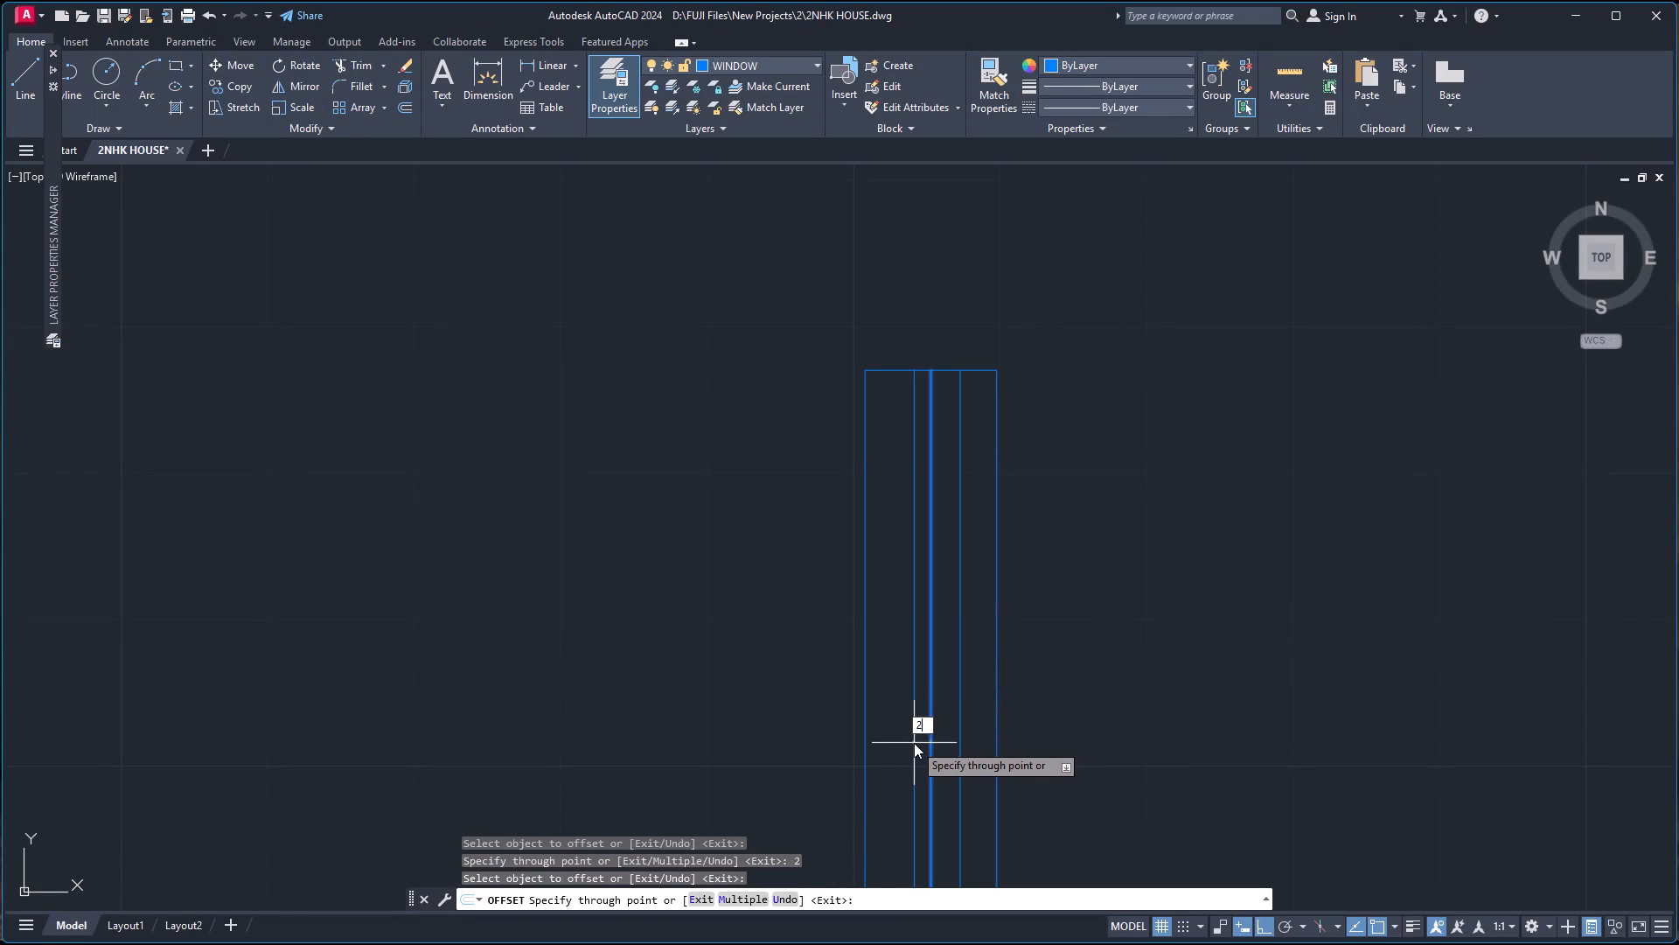
key(Return)
scroll(978, 611, down, 3)
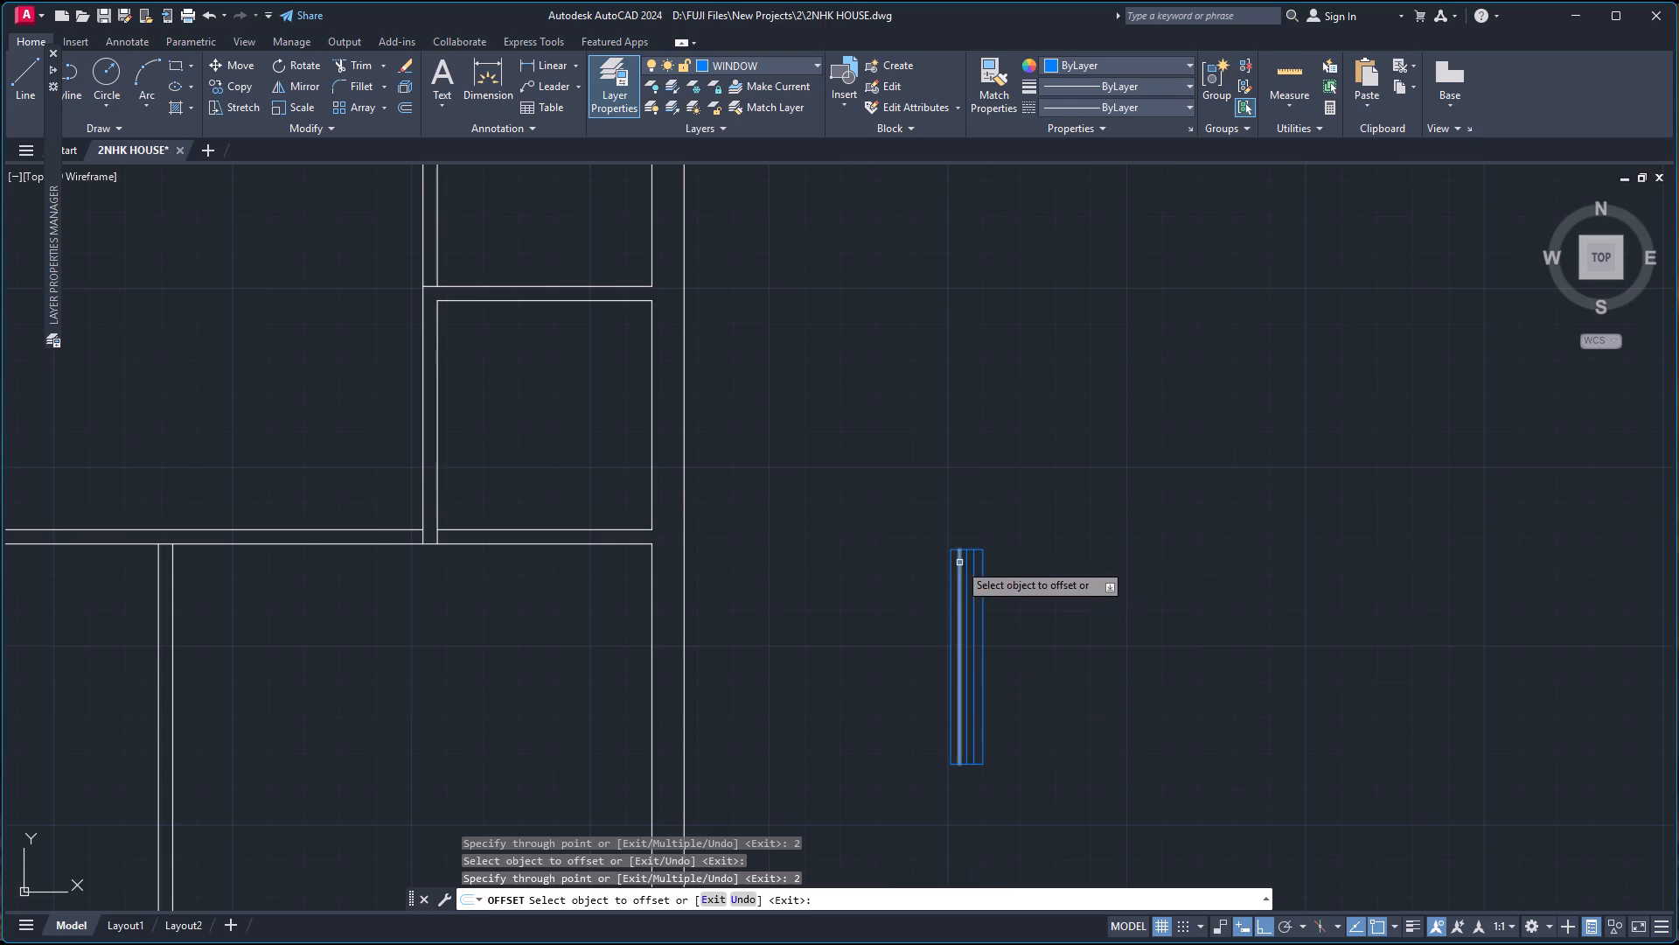
key(Escape)
Group the window rectangle and its three inner vertical lines into one object.
drag(922, 533, 944, 534)
click(1036, 795)
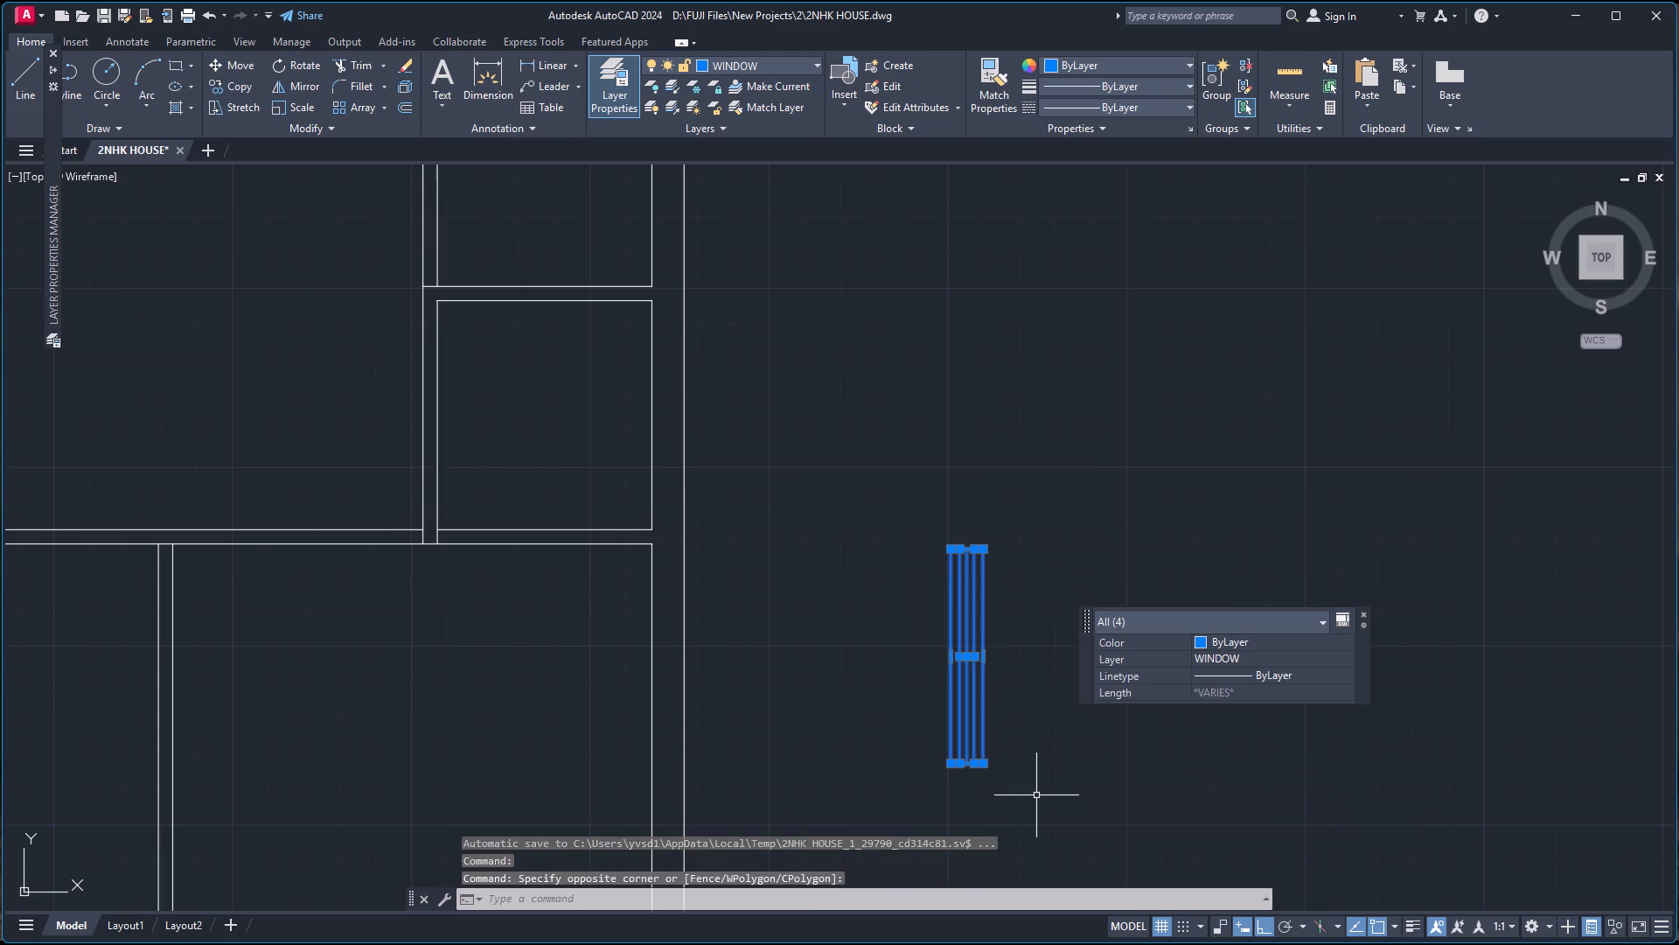
key(g)
key(Return)
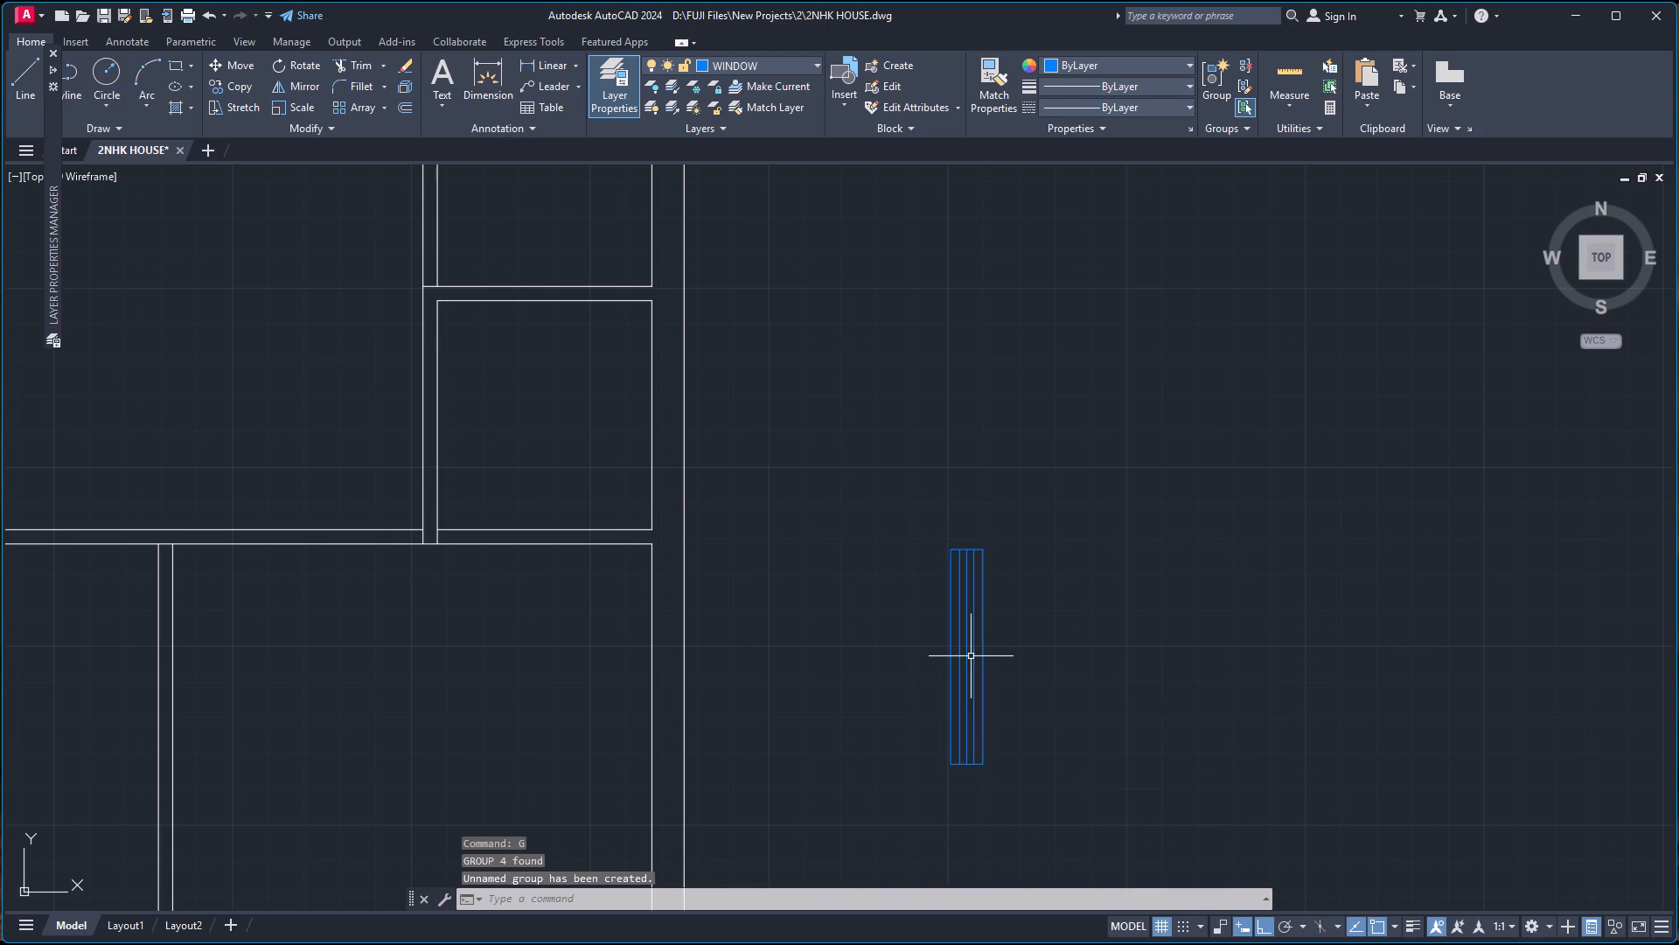
Copy the window group by its right edge midpoint into the left outer wall, centered between the inner corners of the room above the stairs.
click(965, 661)
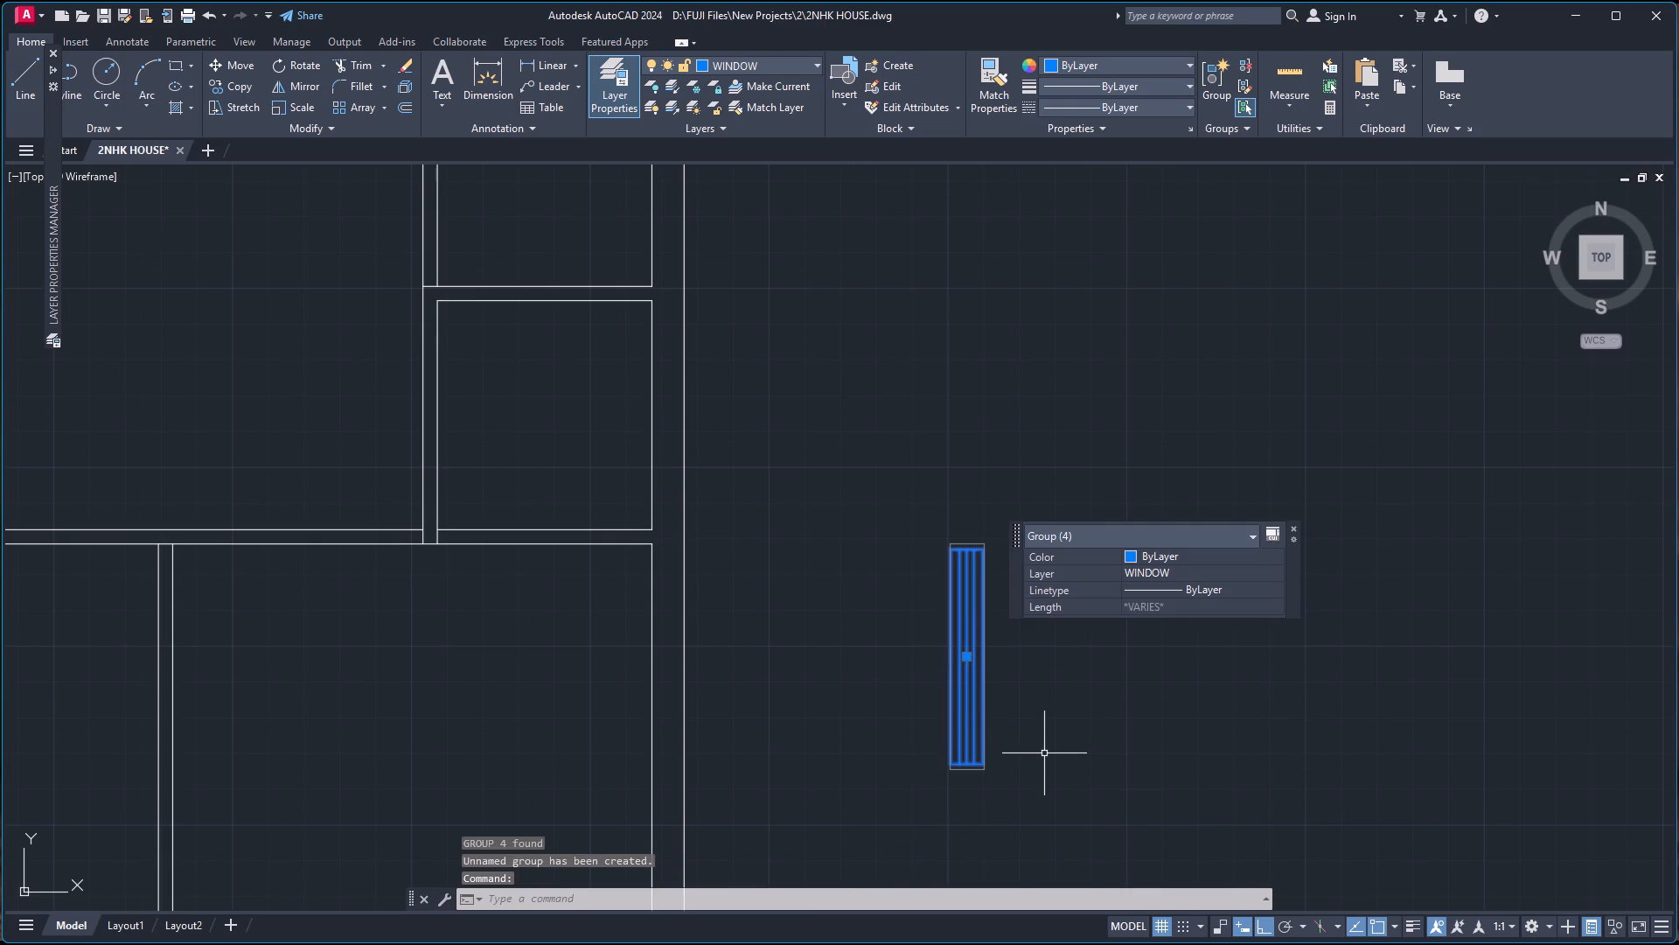
key(c)
key(o)
key(Return)
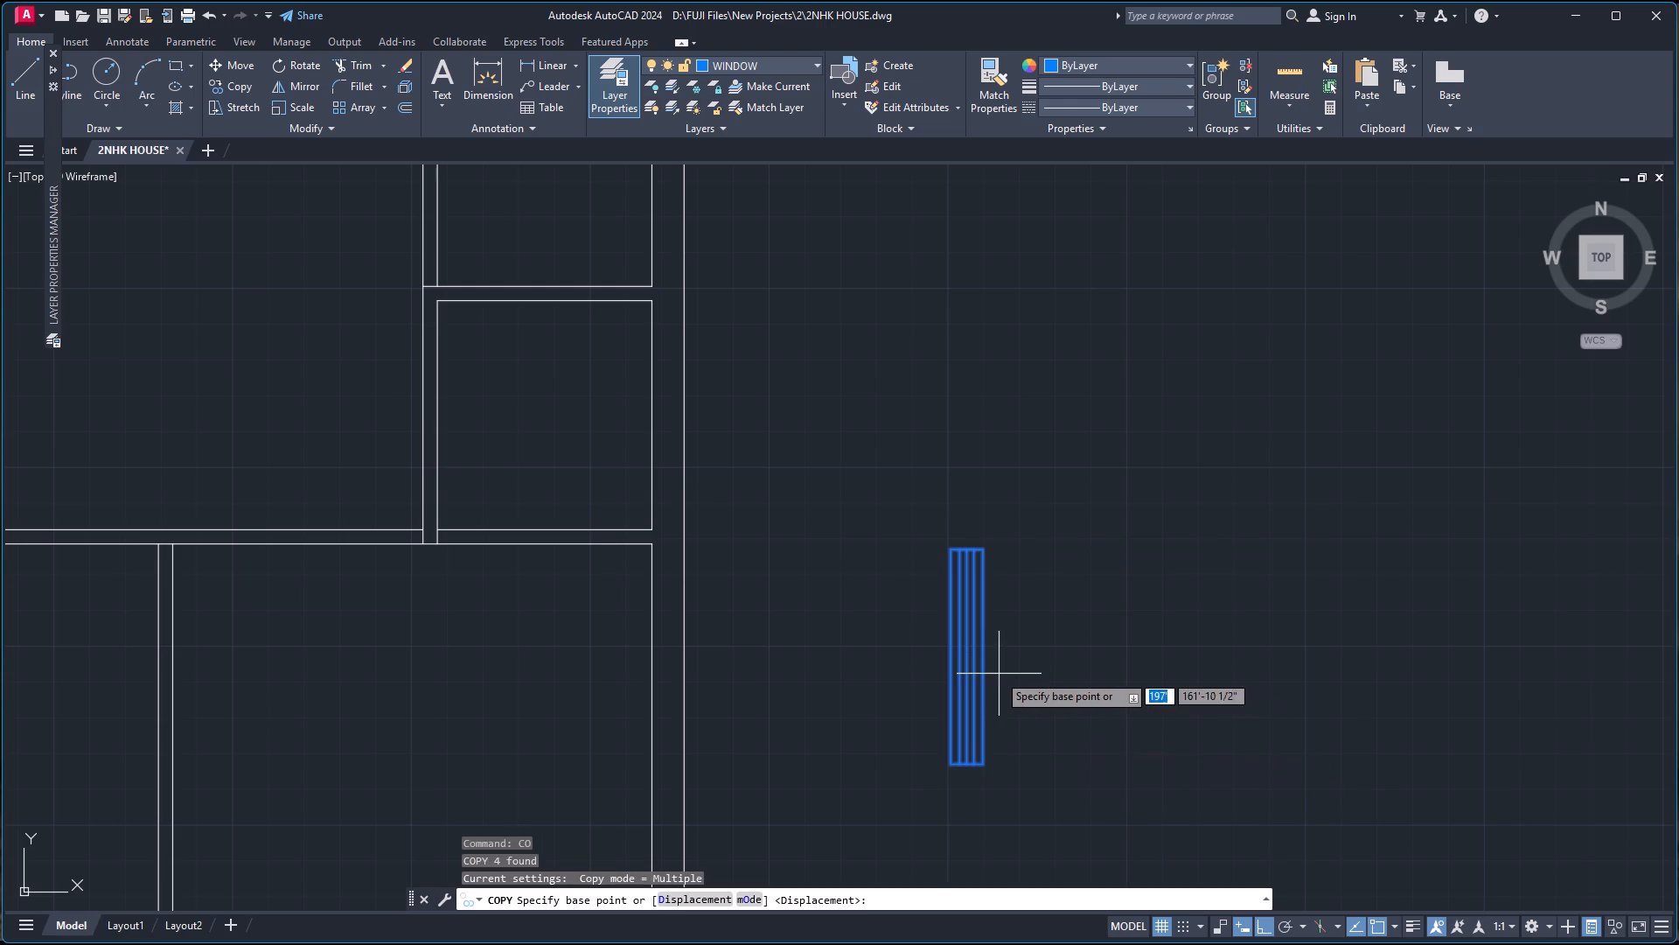
click(980, 655)
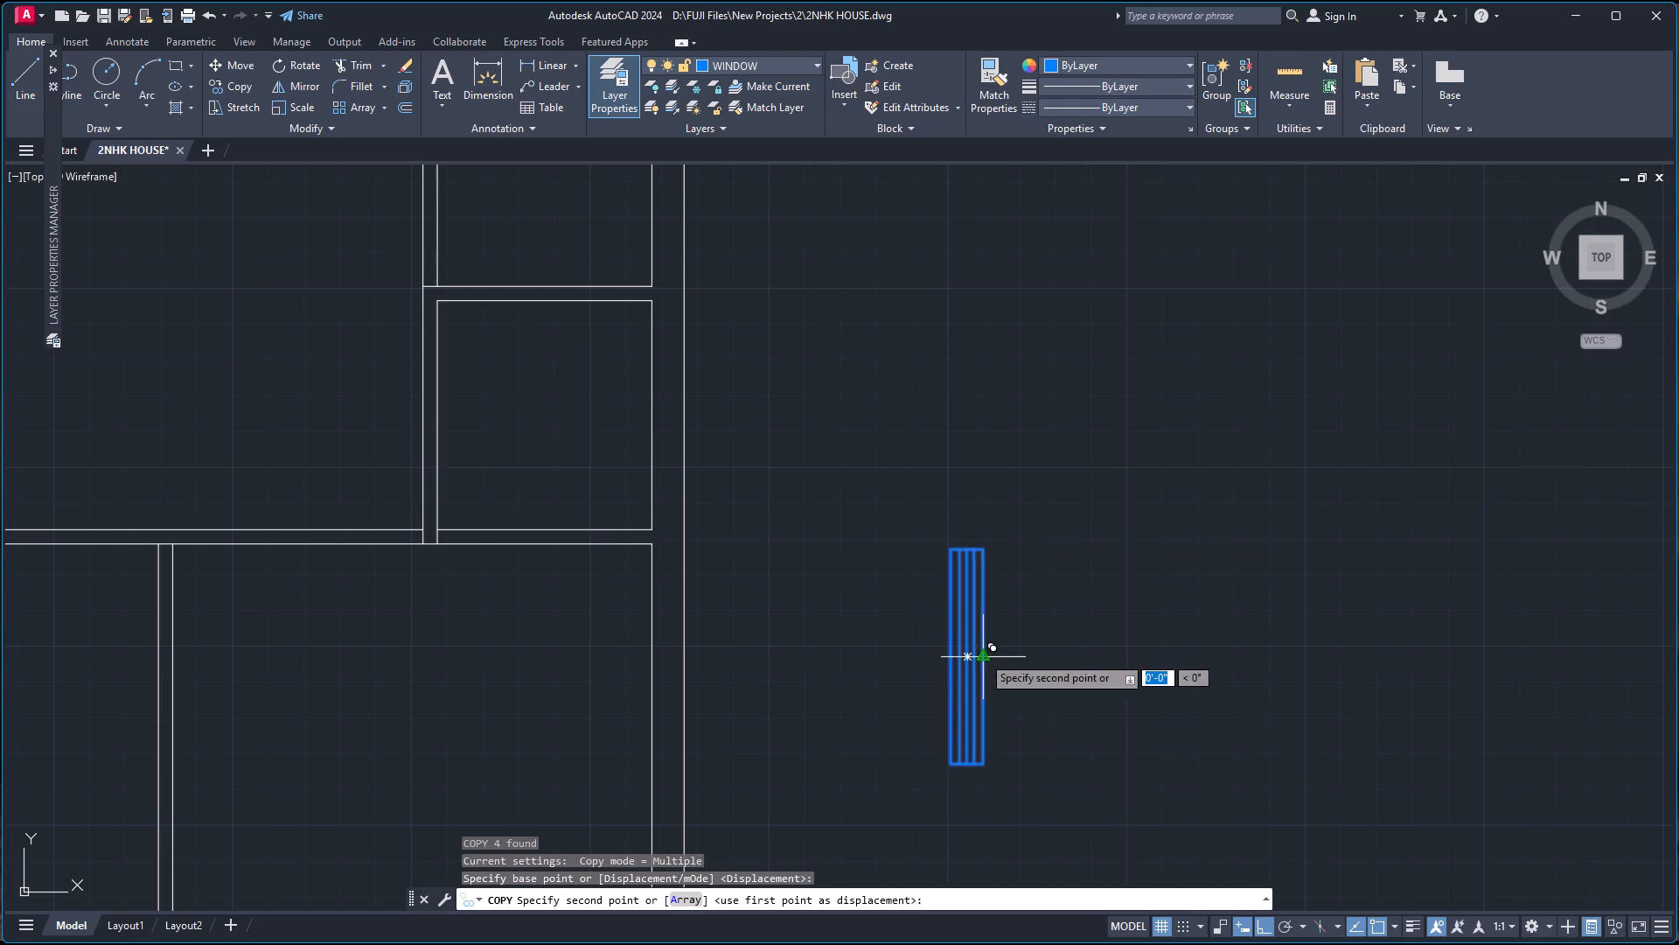
scroll(972, 664, down, 5)
scroll(867, 683, up, 3)
scroll(758, 795, down, 3)
scroll(757, 829, up, 3)
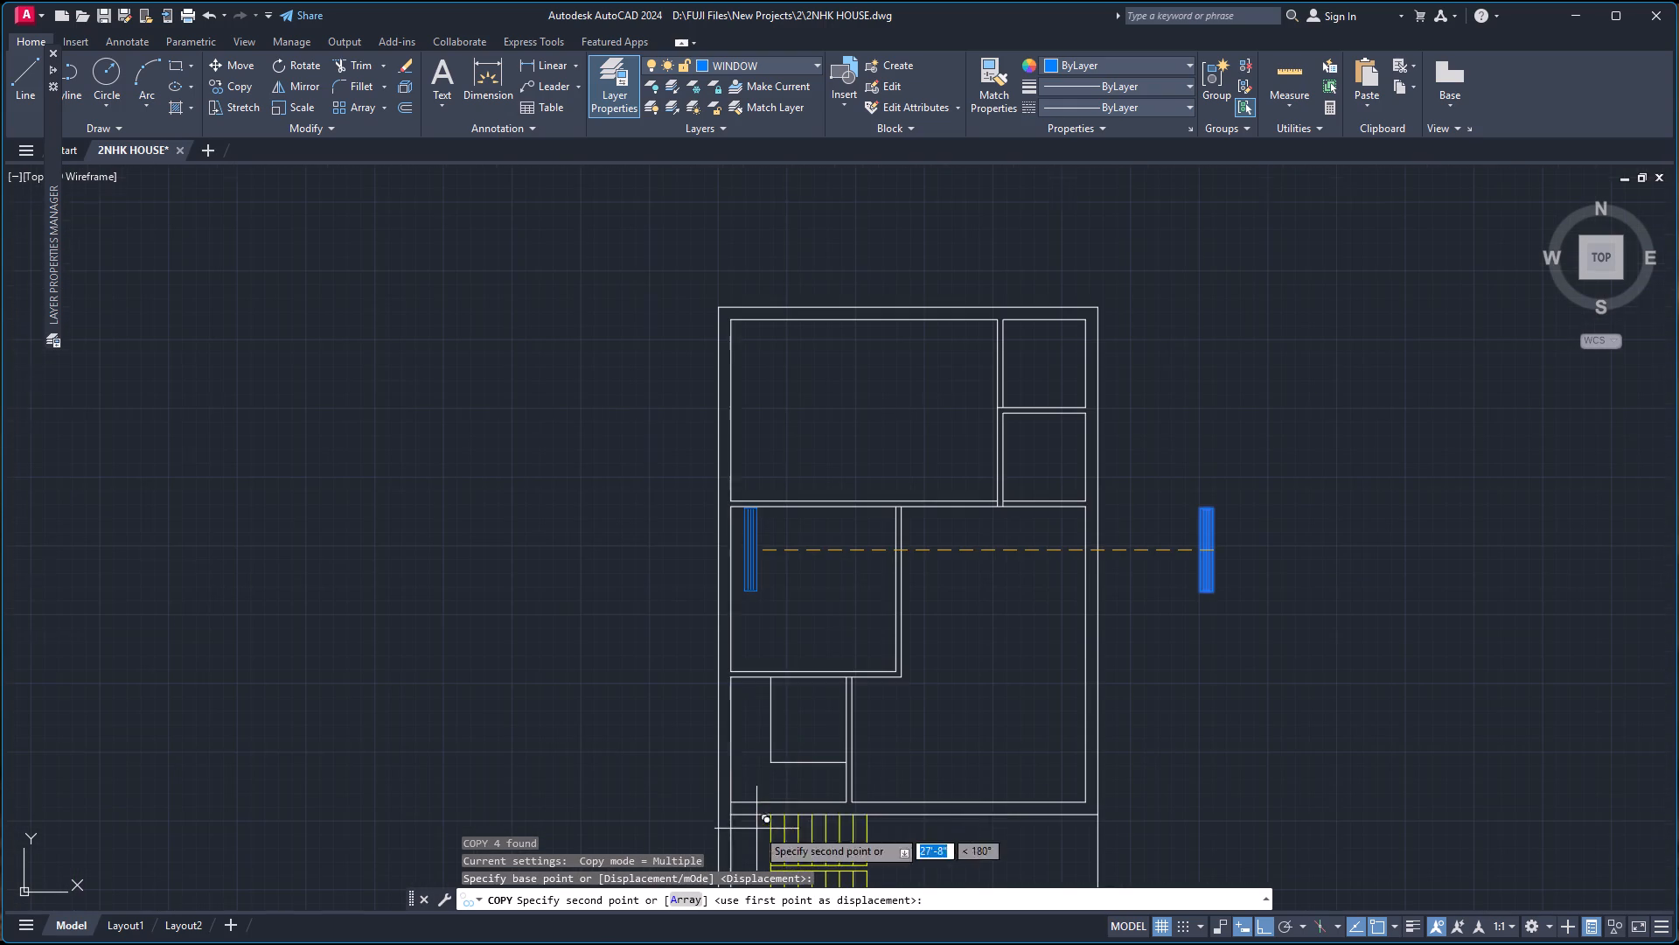
right_click(752, 762)
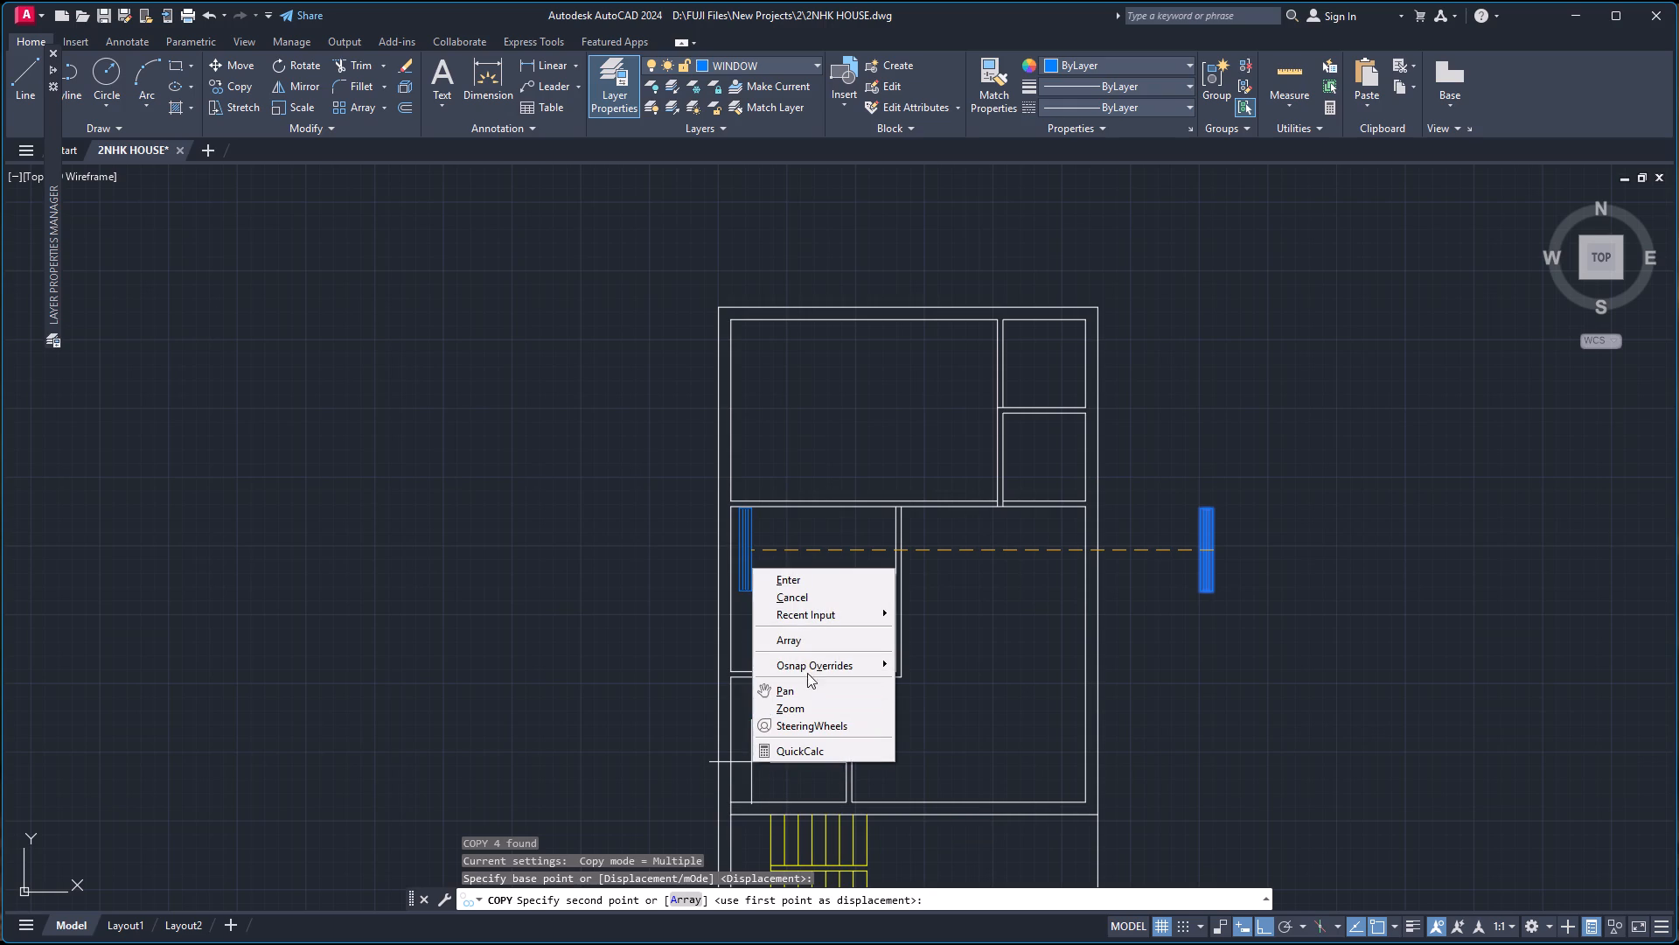
click(833, 664)
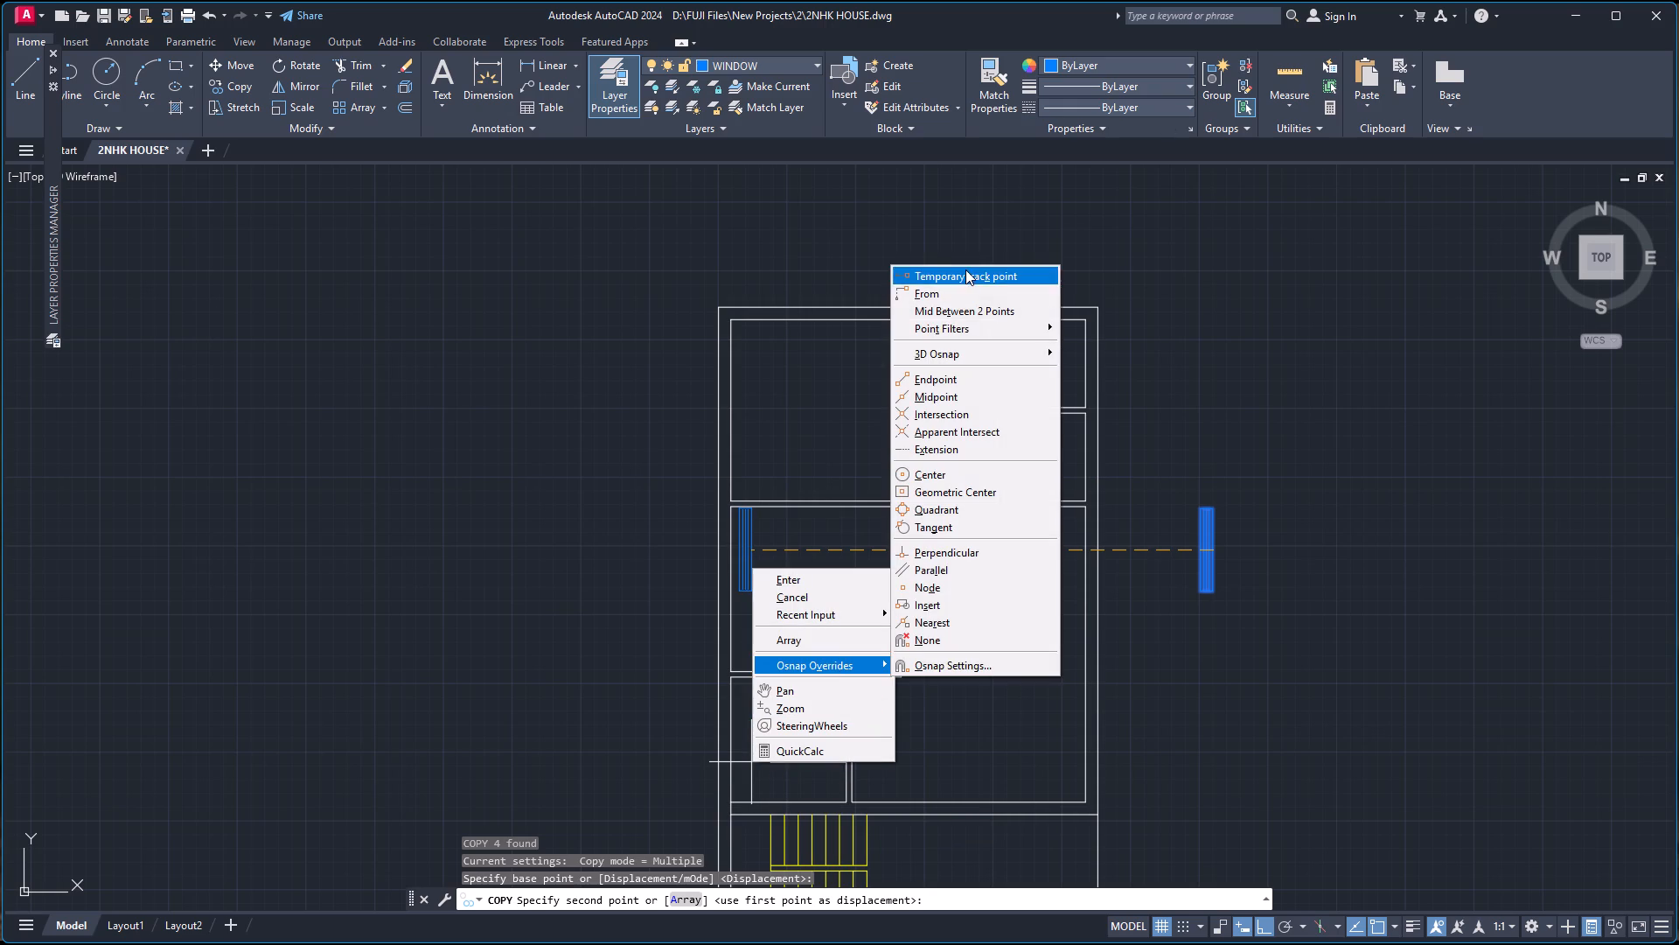
click(967, 307)
scroll(756, 696, up, 4)
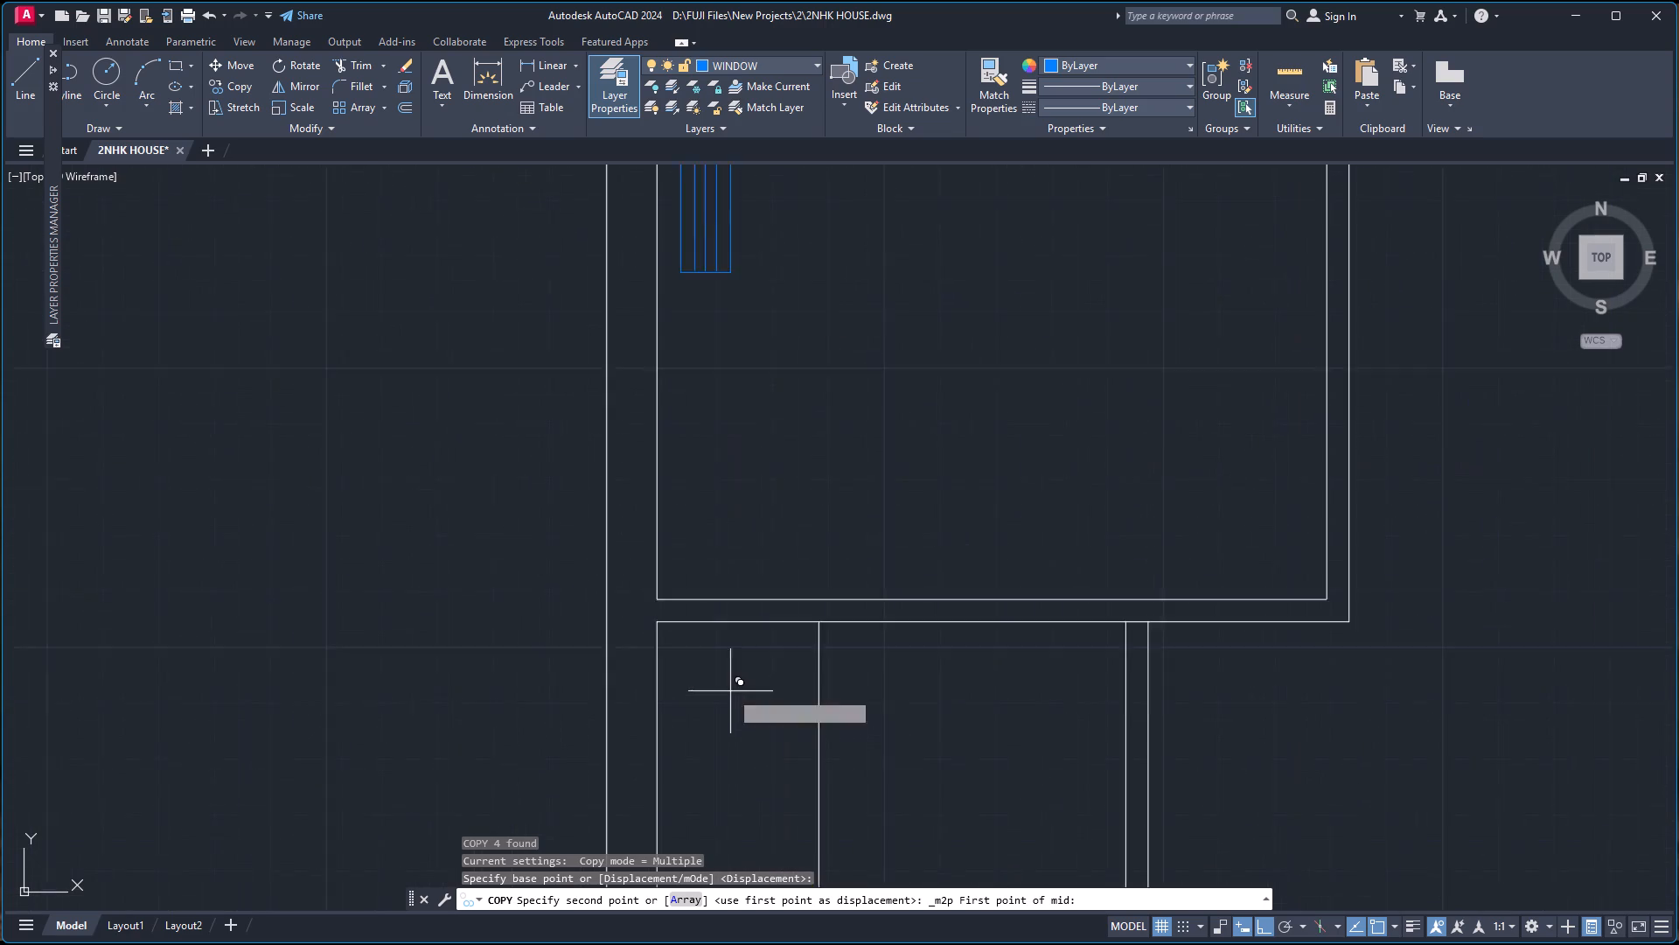
click(618, 579)
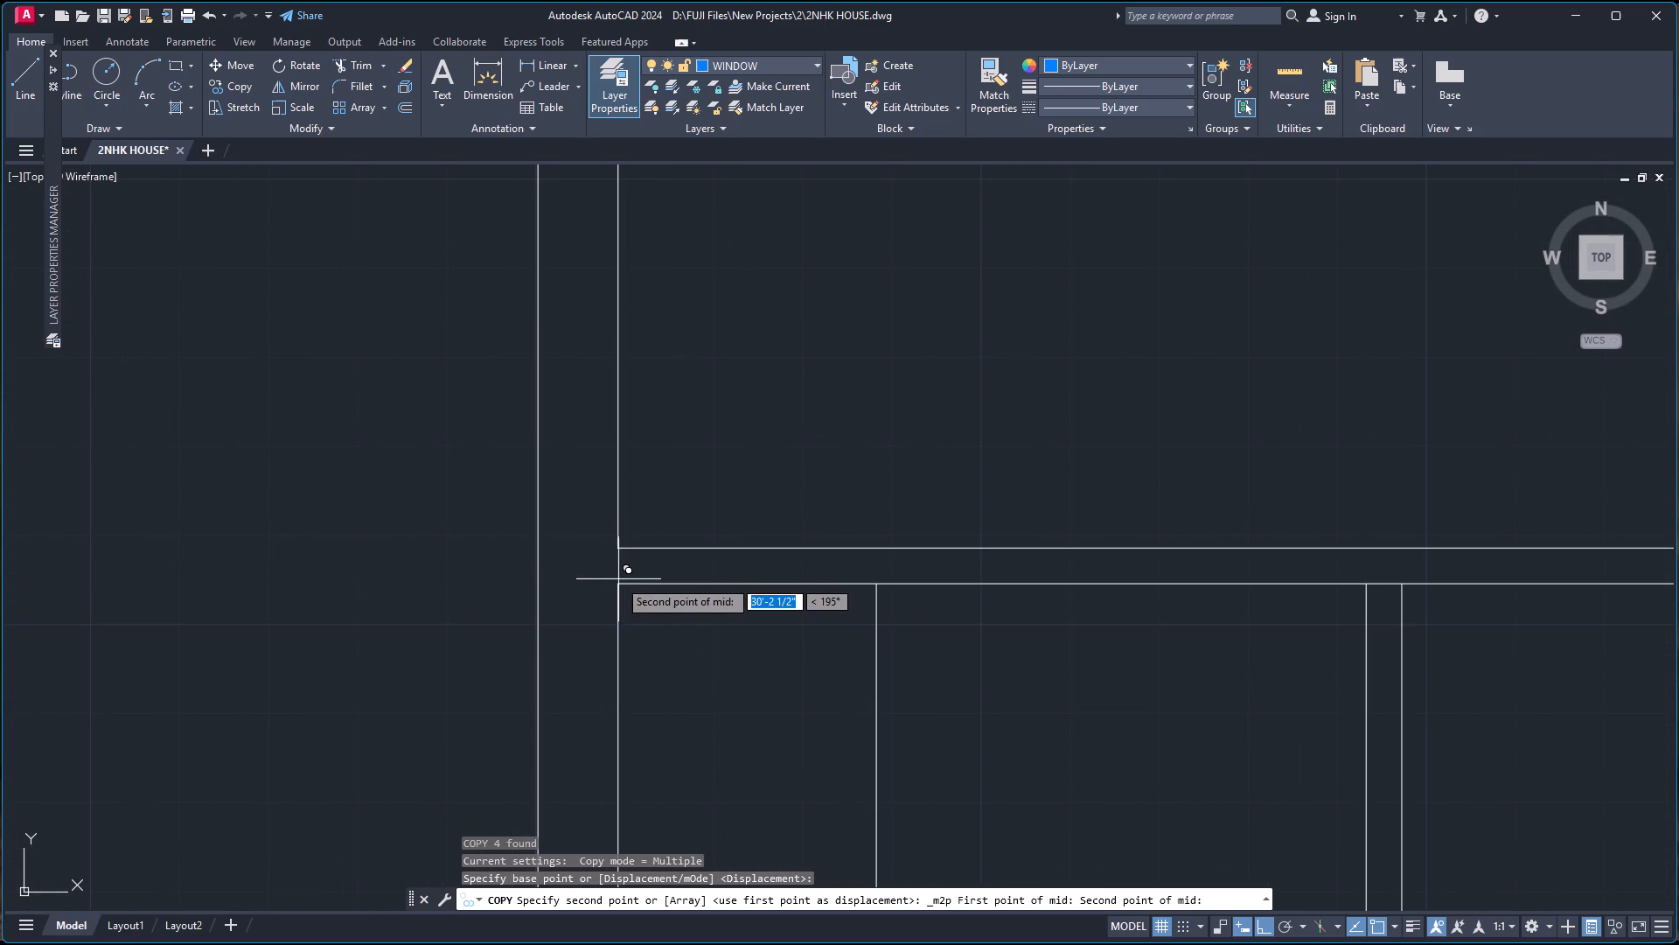
scroll(630, 577, down, 5)
scroll(637, 646, up, 4)
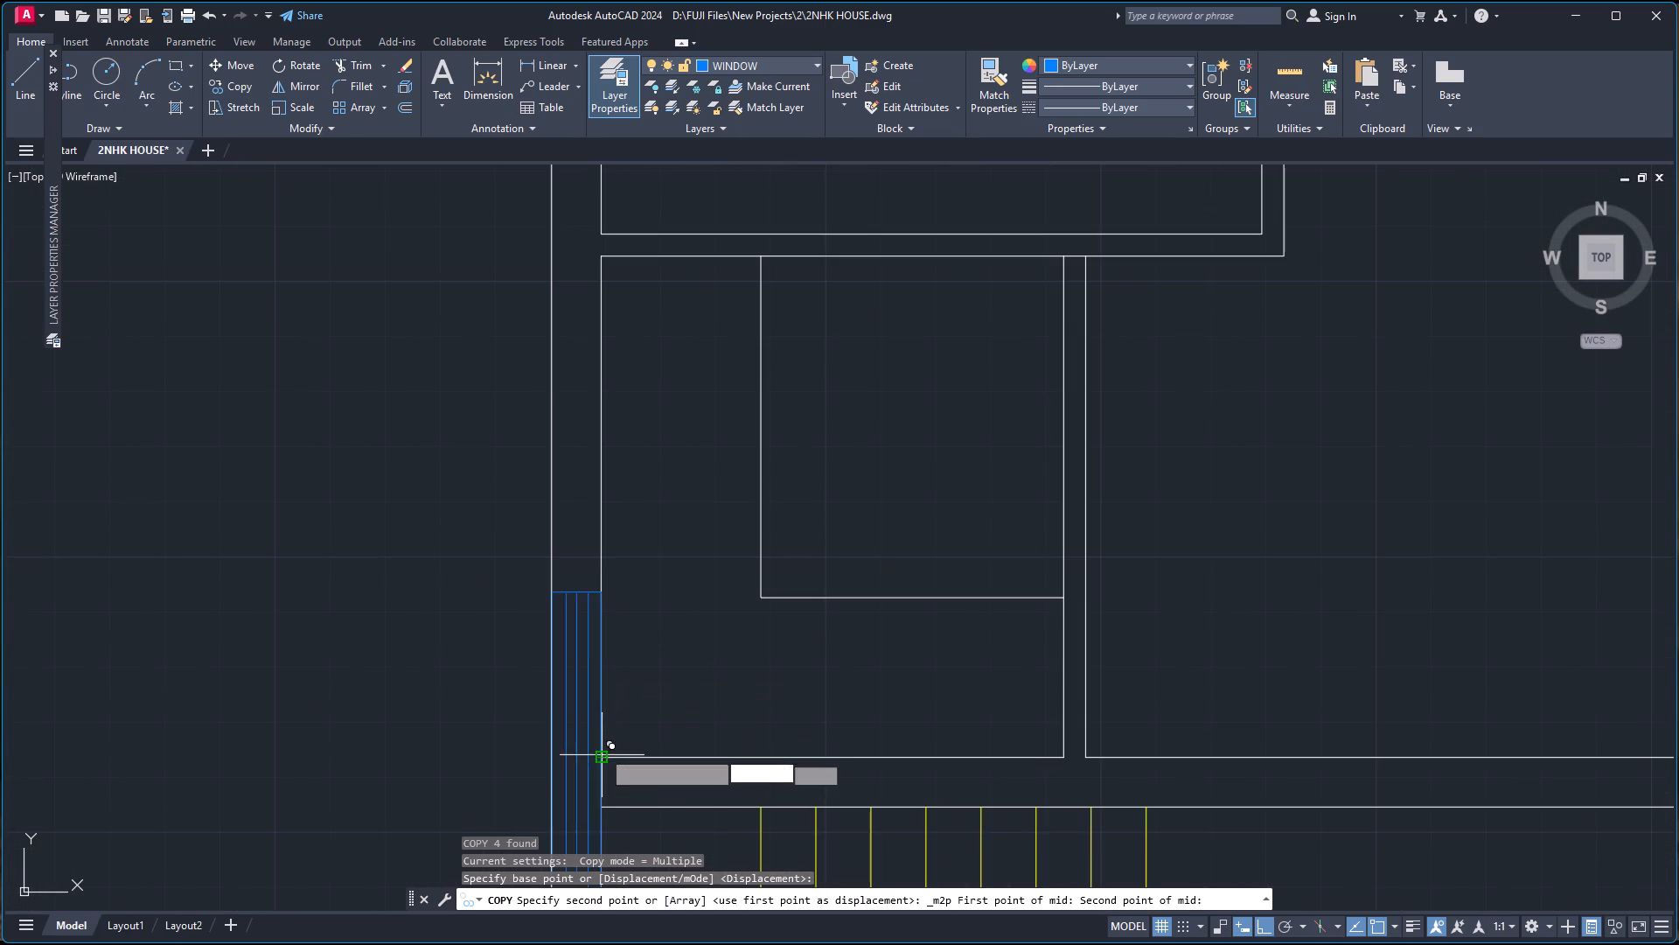
click(601, 759)
Place another window copy in the left outer wall, centered between the middle-left room's two inner corners.
scroll(671, 562, down, 4)
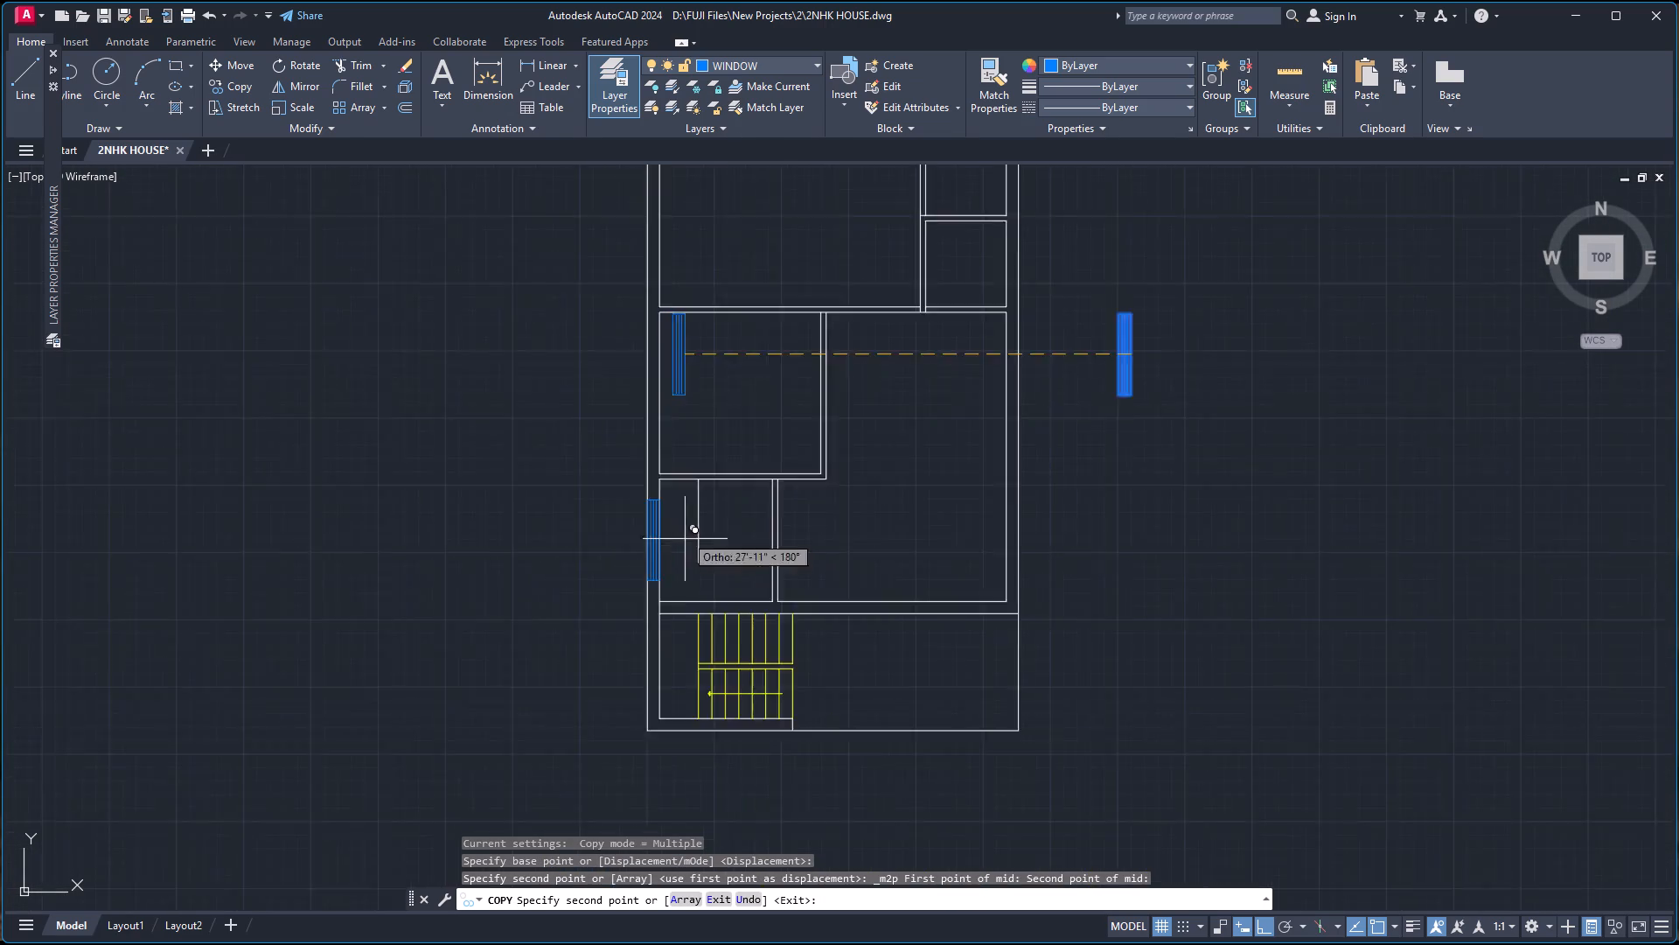
scroll(700, 419, up, 2)
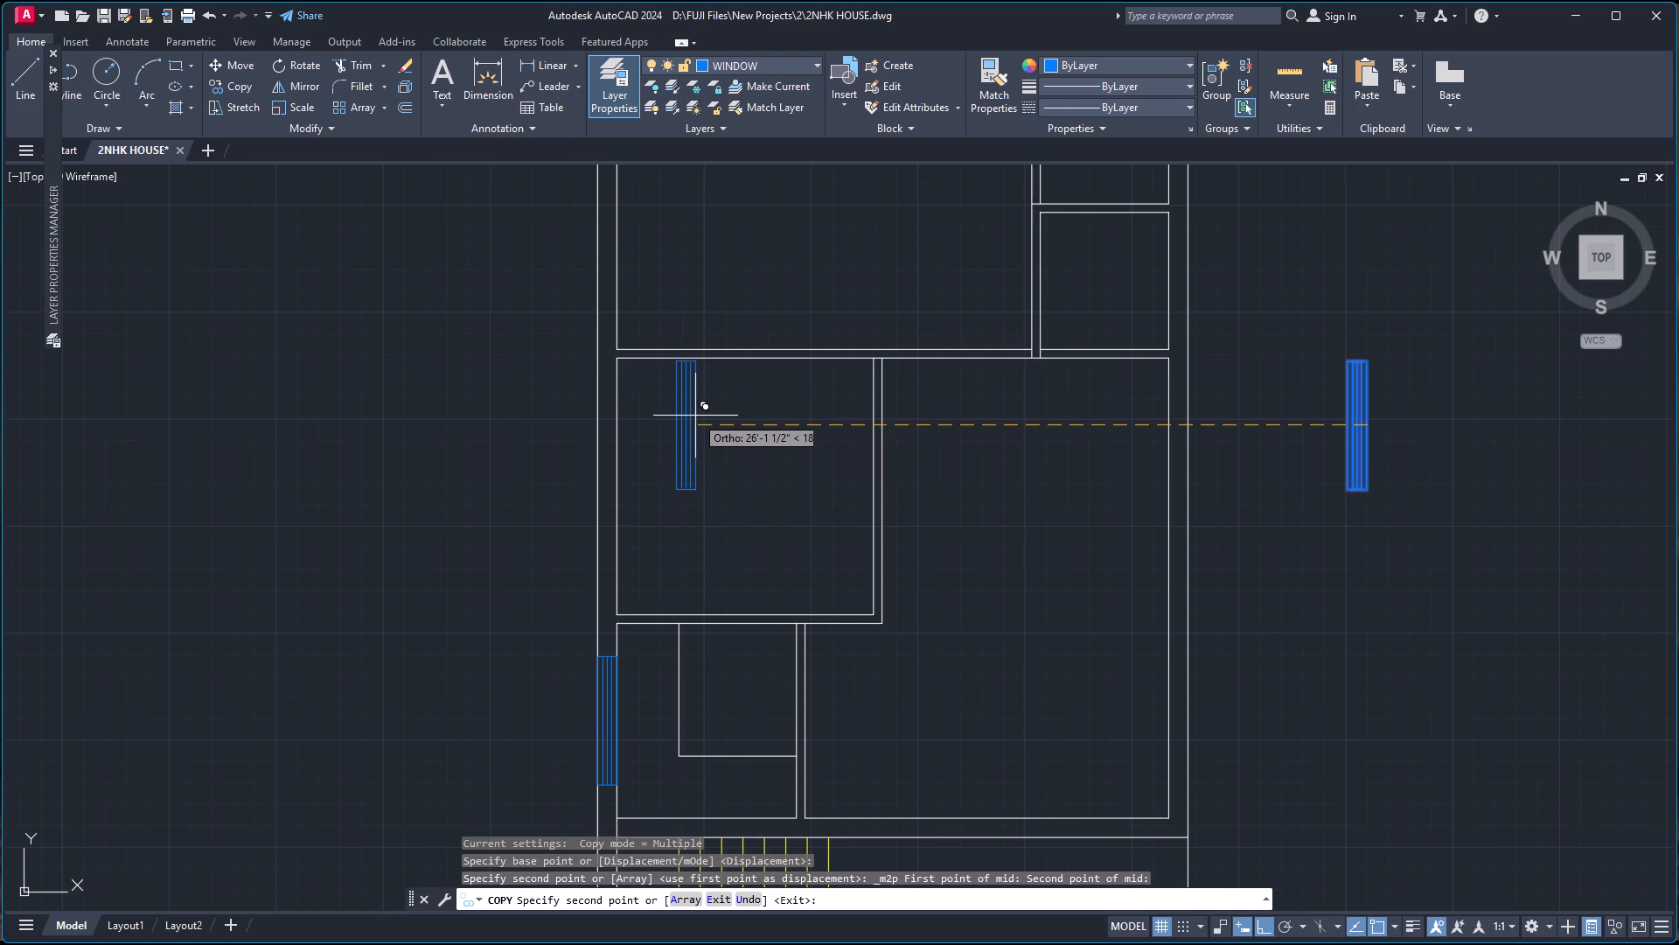
right_click(675, 429)
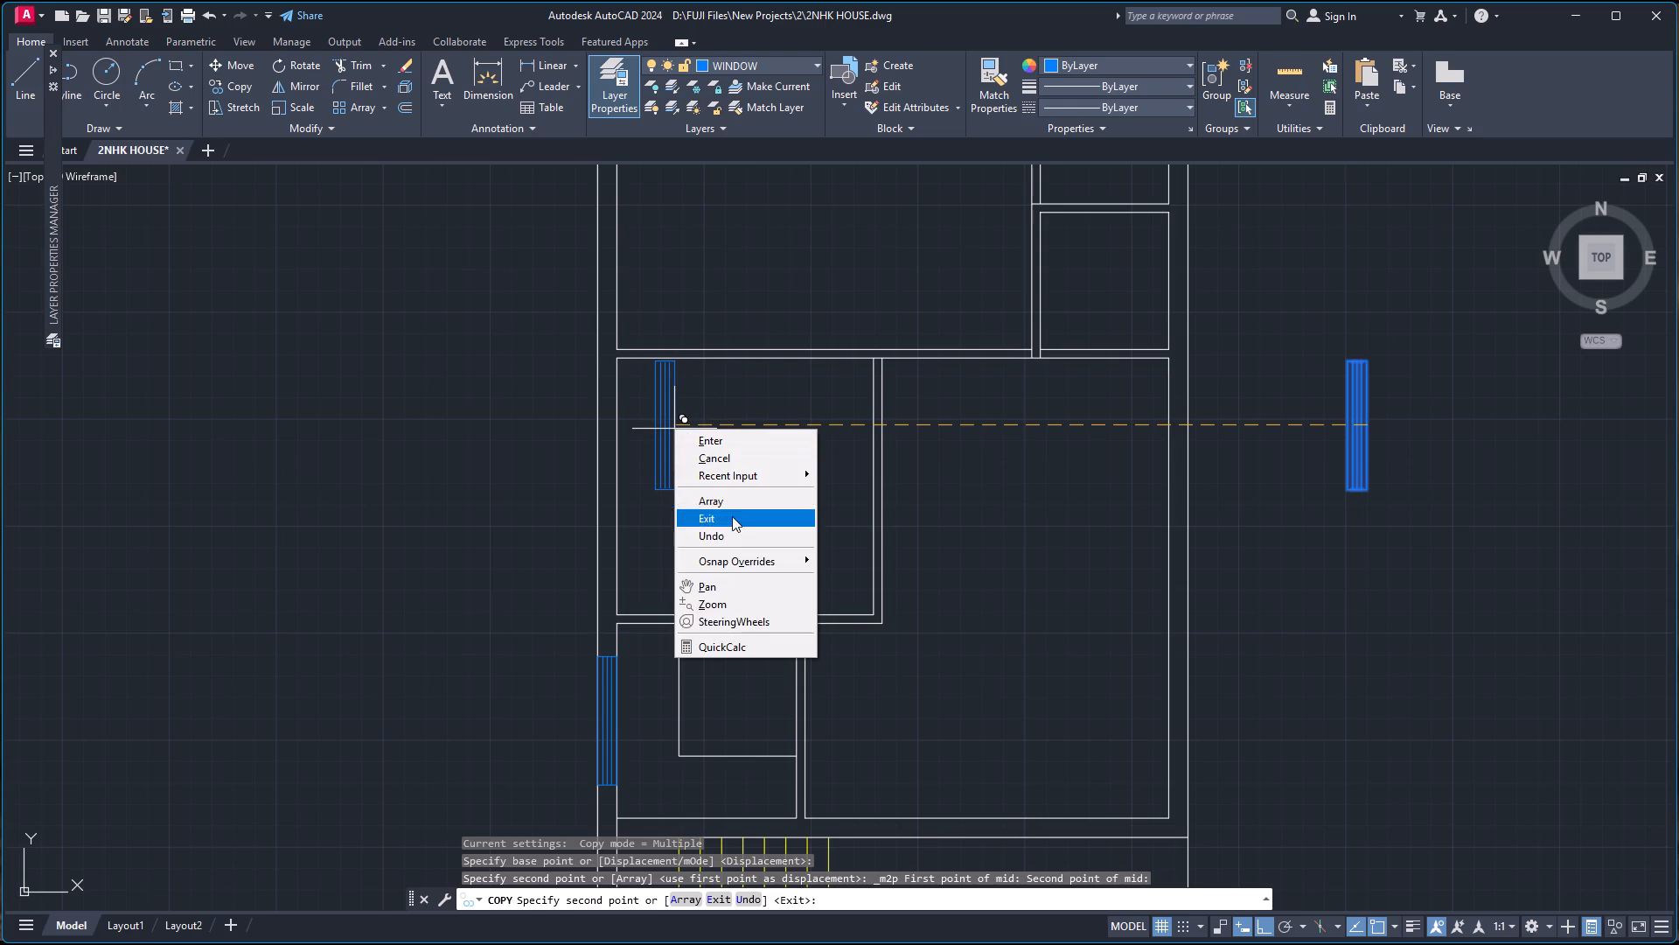
click(878, 213)
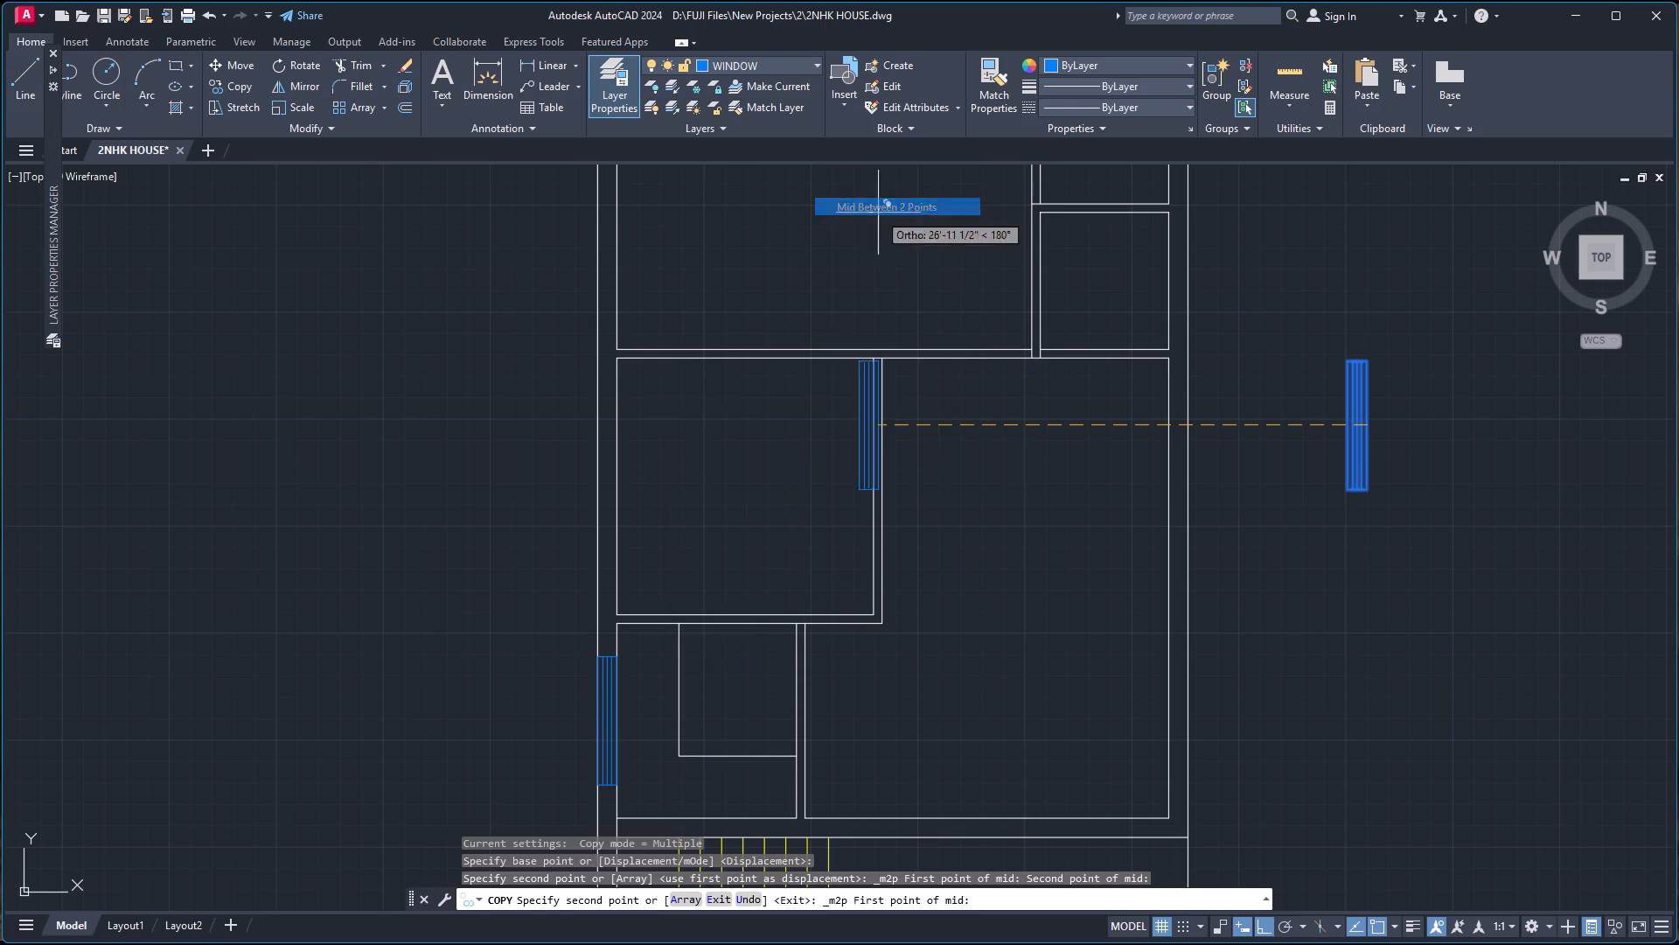
click(617, 360)
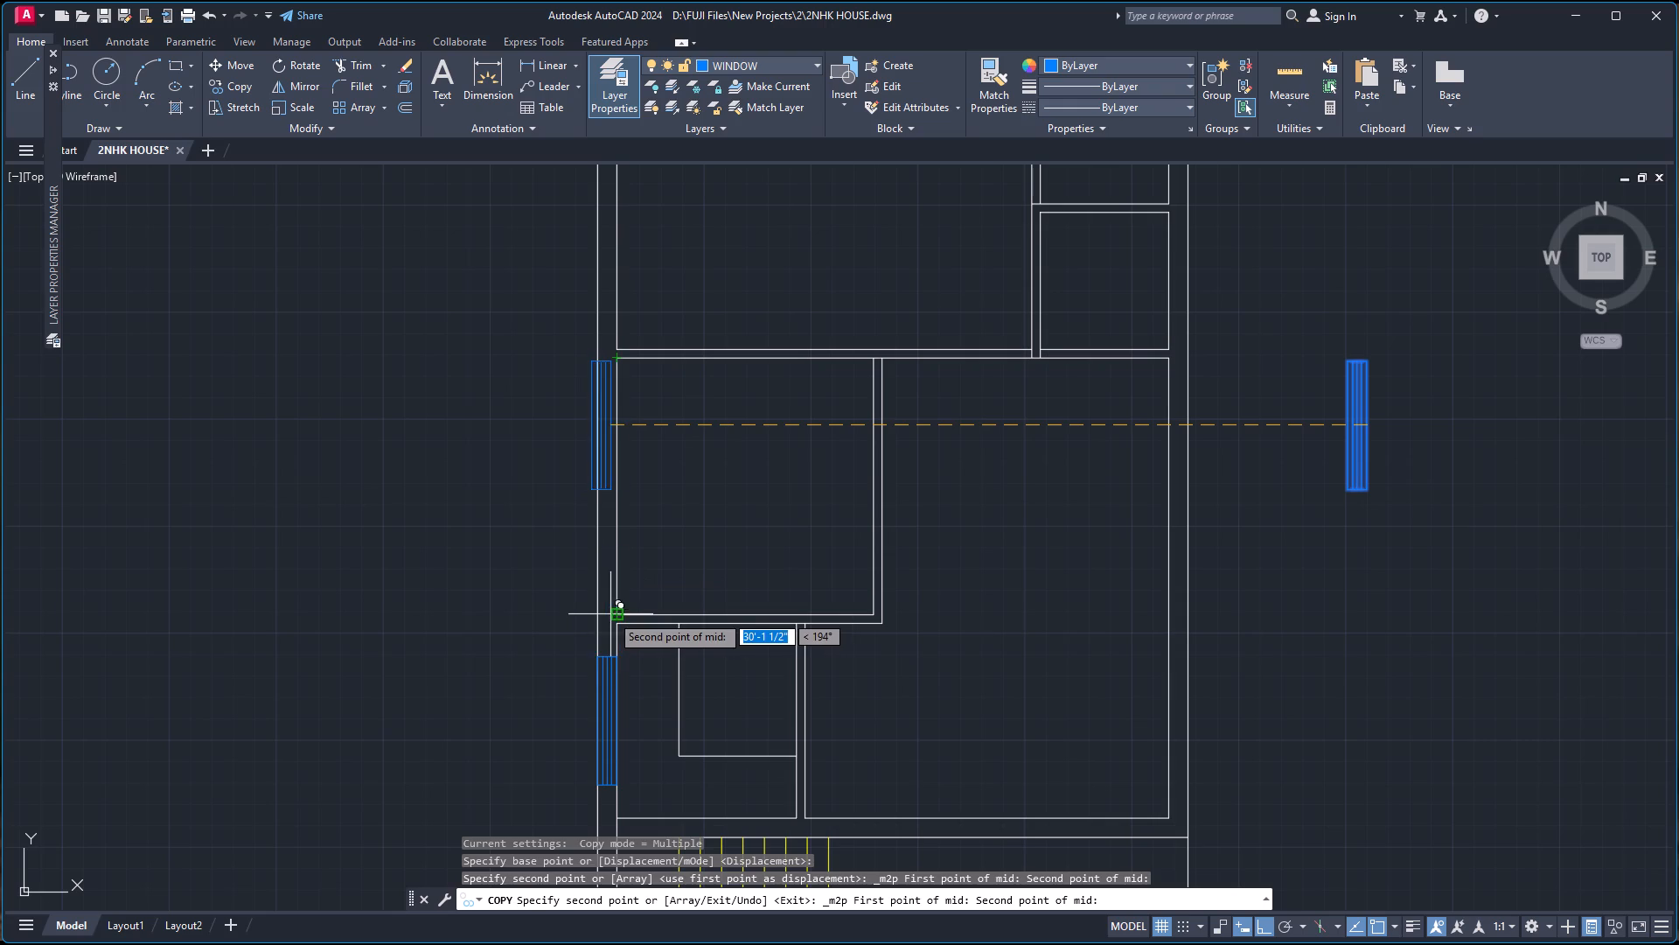
click(618, 612)
Place a third window copy in the left outer wall, centered between the upper-left room's two inner corners.
right_click(668, 336)
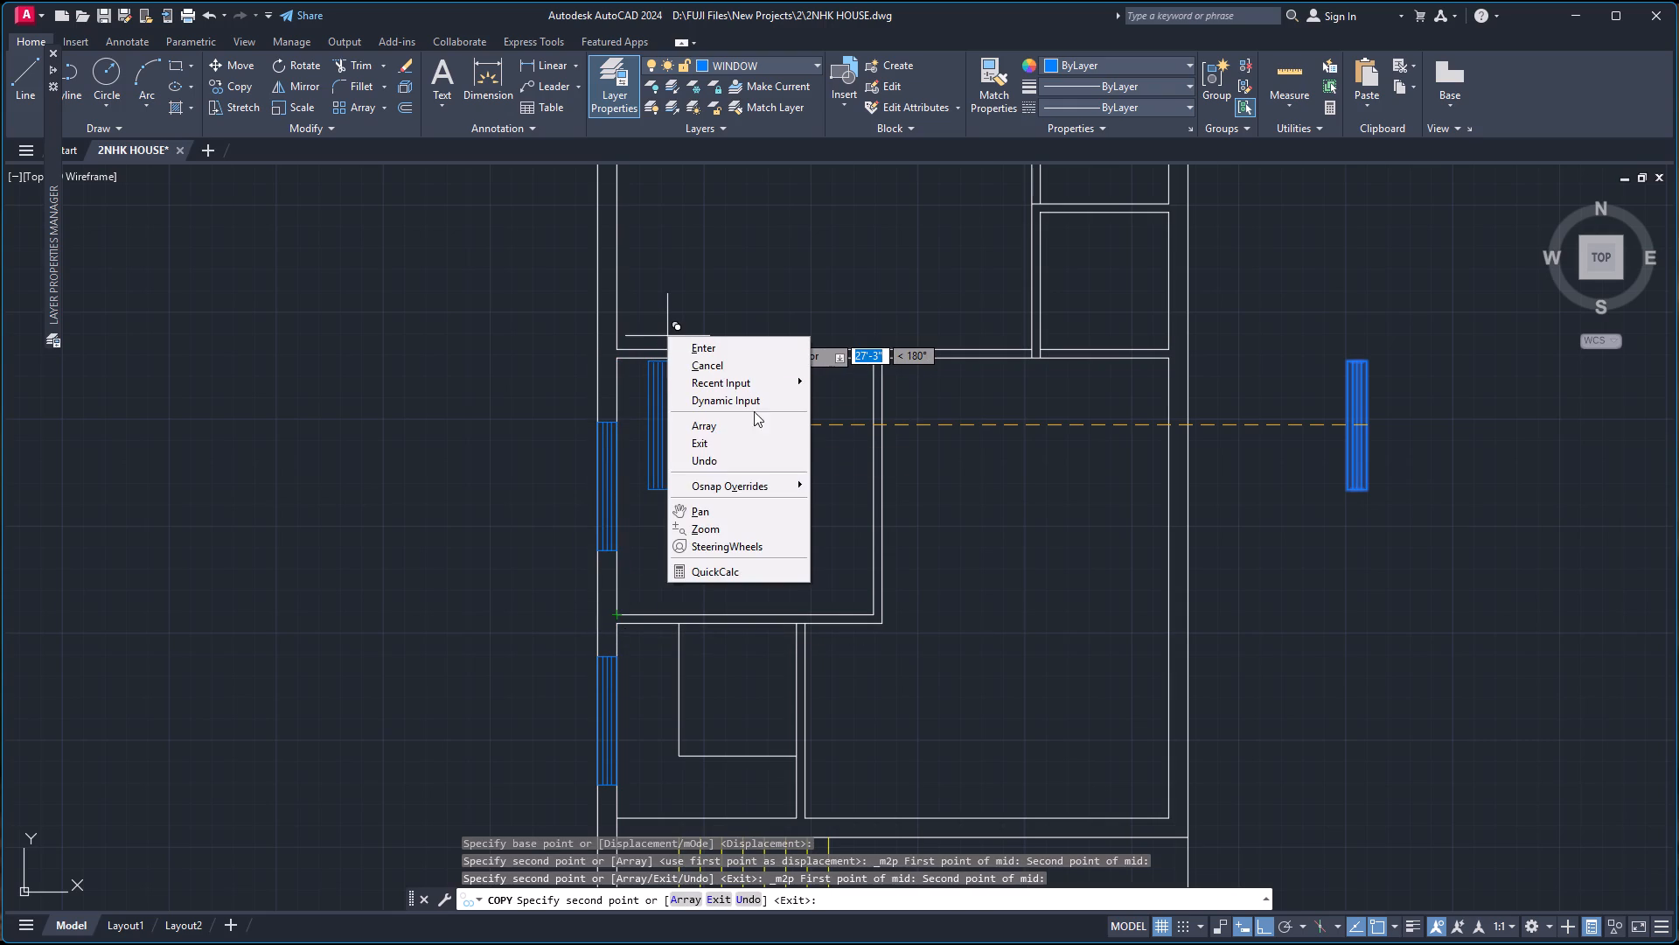
click(751, 490)
click(895, 523)
scroll(635, 270, down, 2)
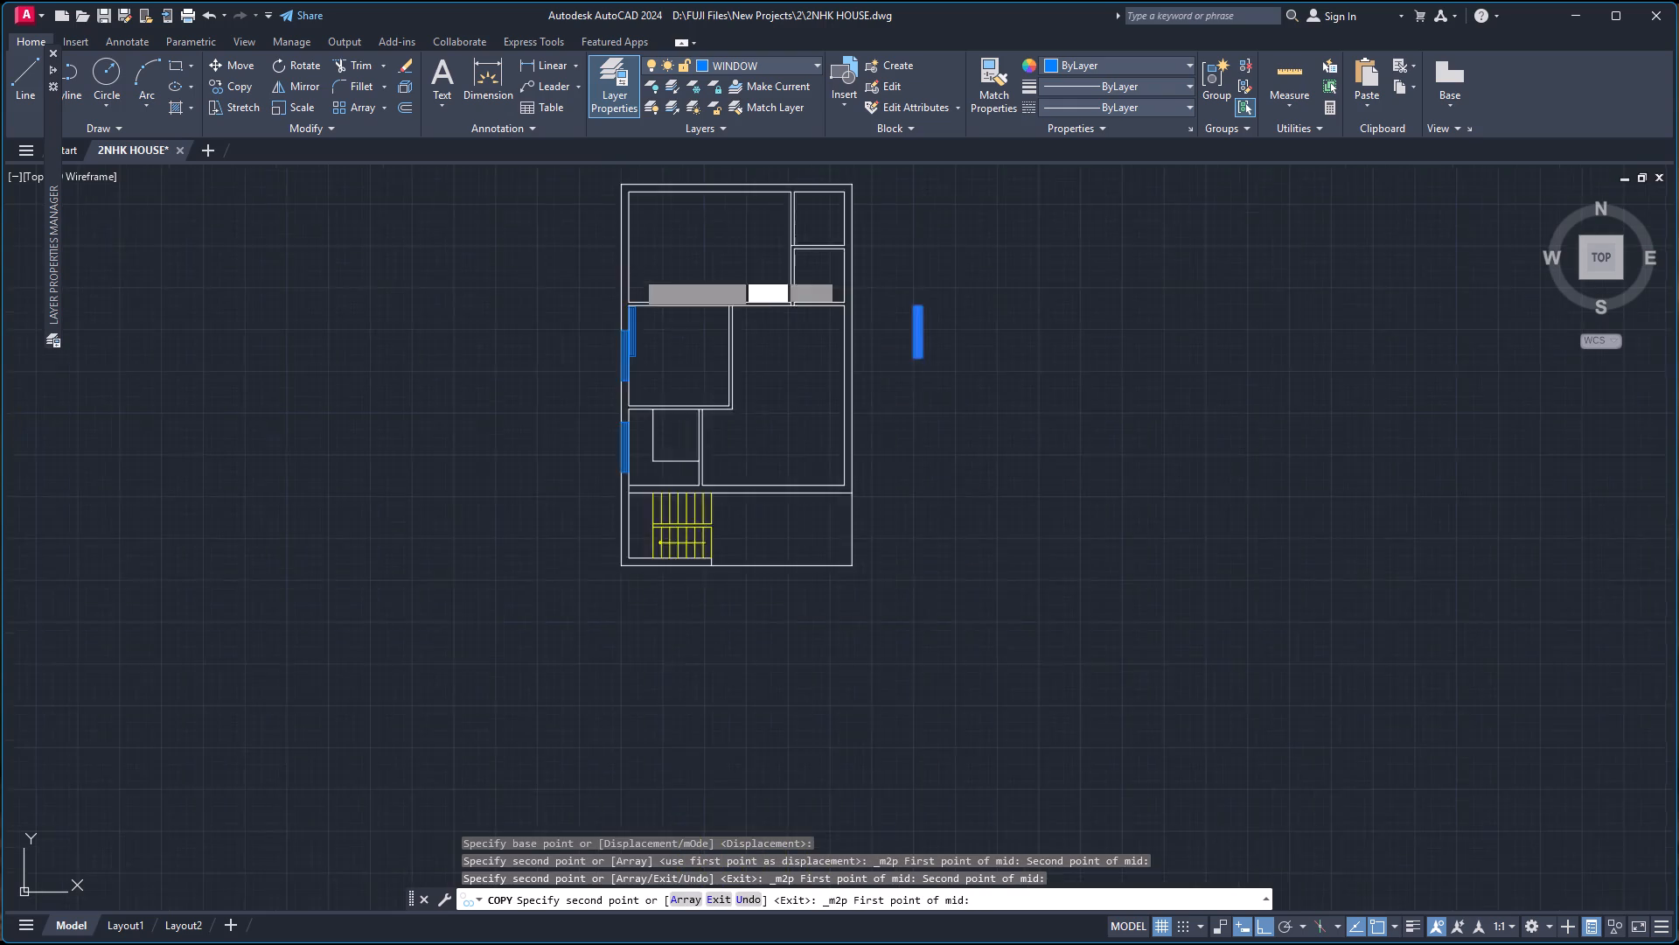
scroll(635, 270, down, 2)
scroll(649, 206, up, 3)
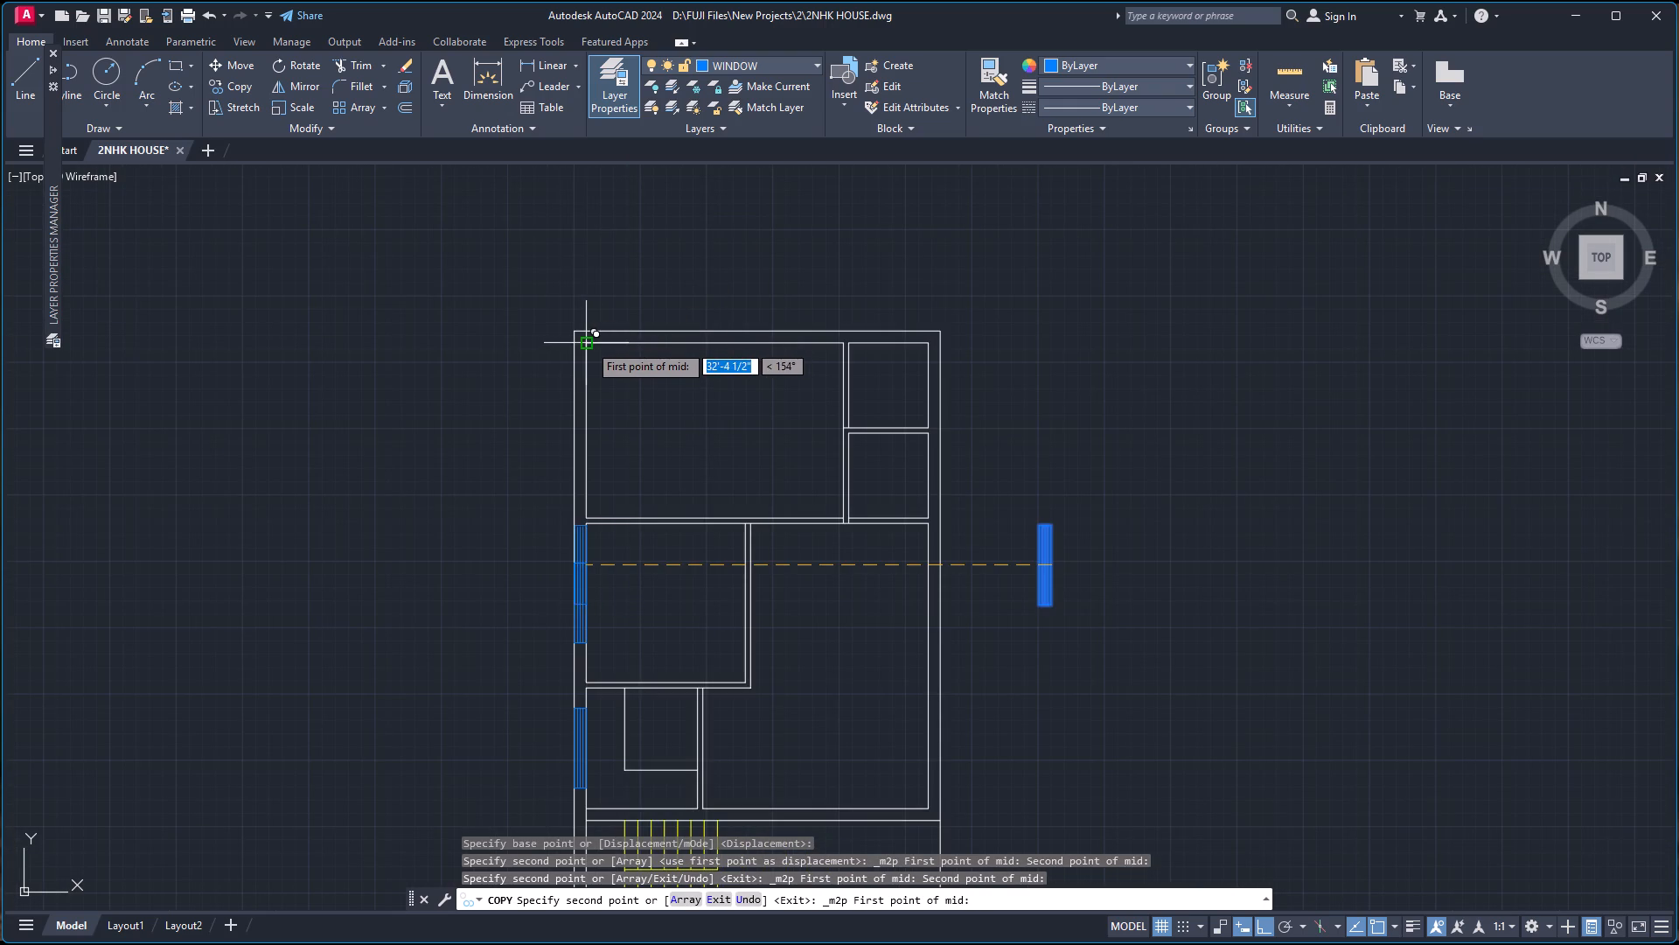
click(584, 344)
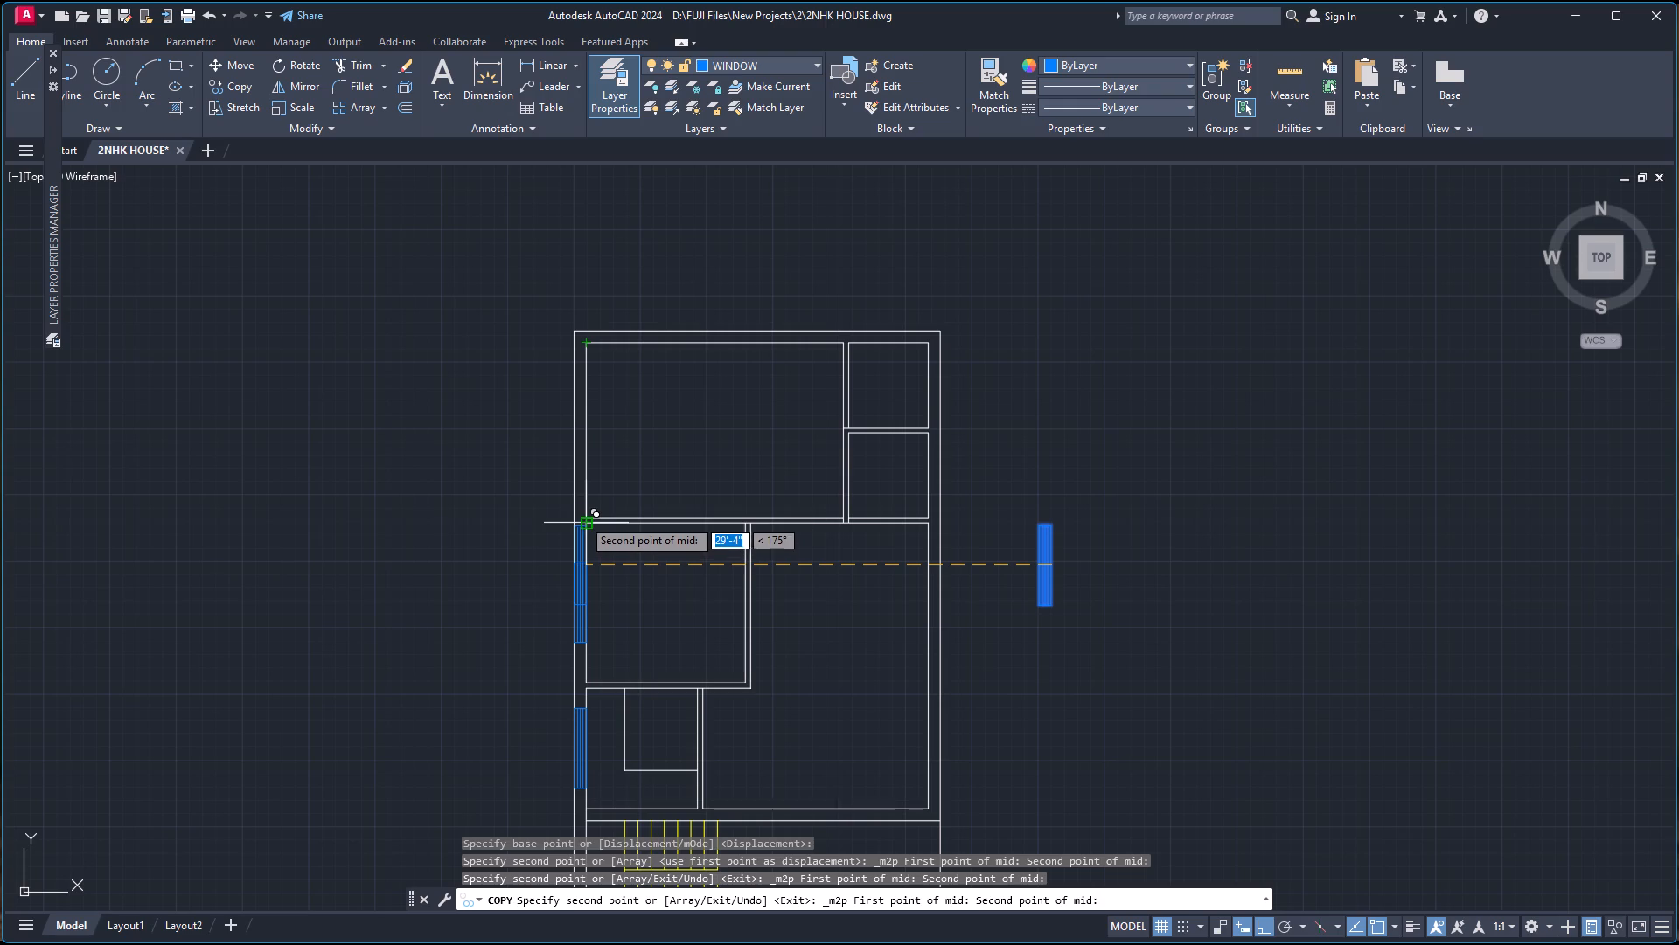
scroll(585, 509, up, 3)
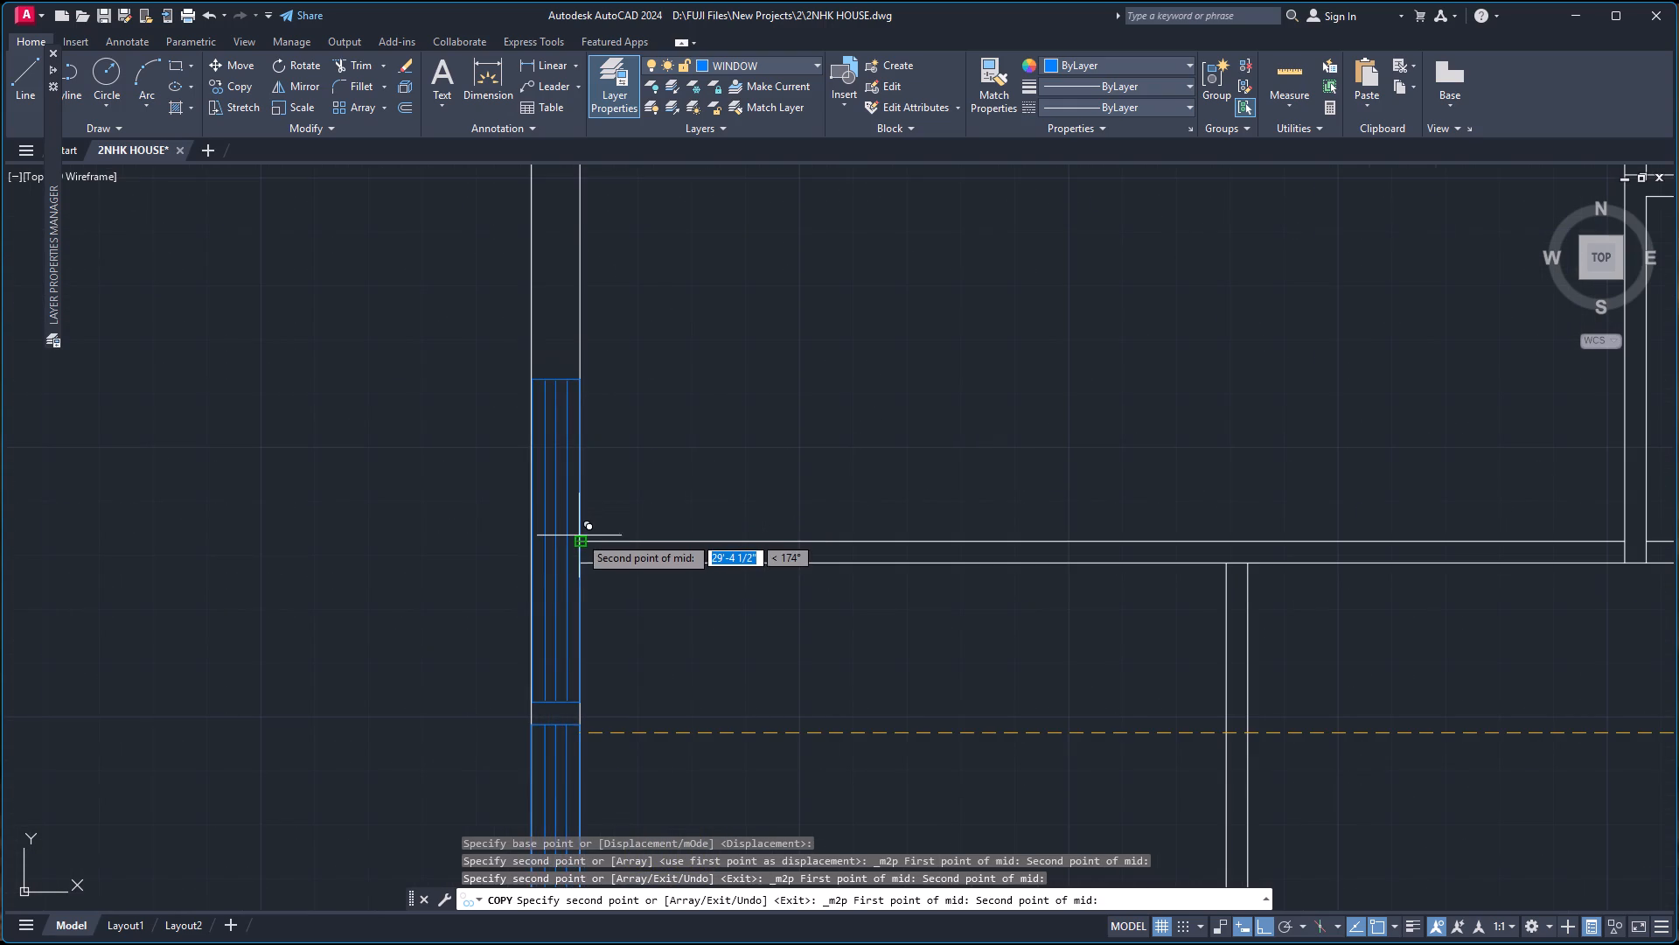
click(578, 539)
Place a window copy in the right outer wall, centered along the large right-hand room, and finish copying.
scroll(728, 337, down, 4)
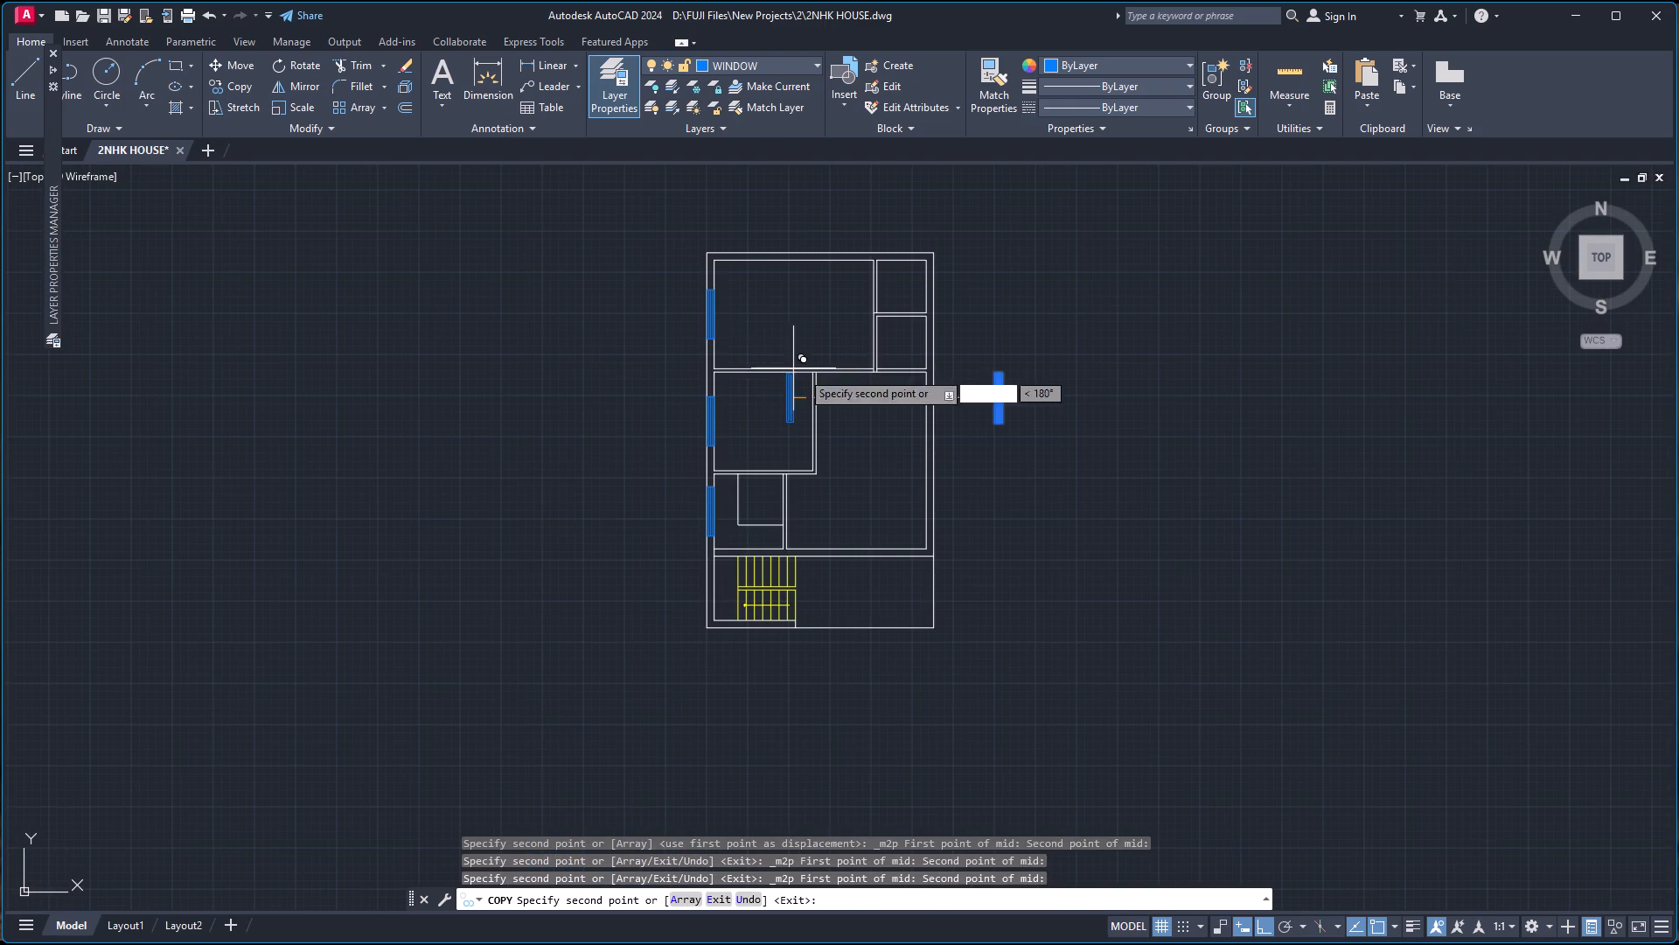
right_click(972, 341)
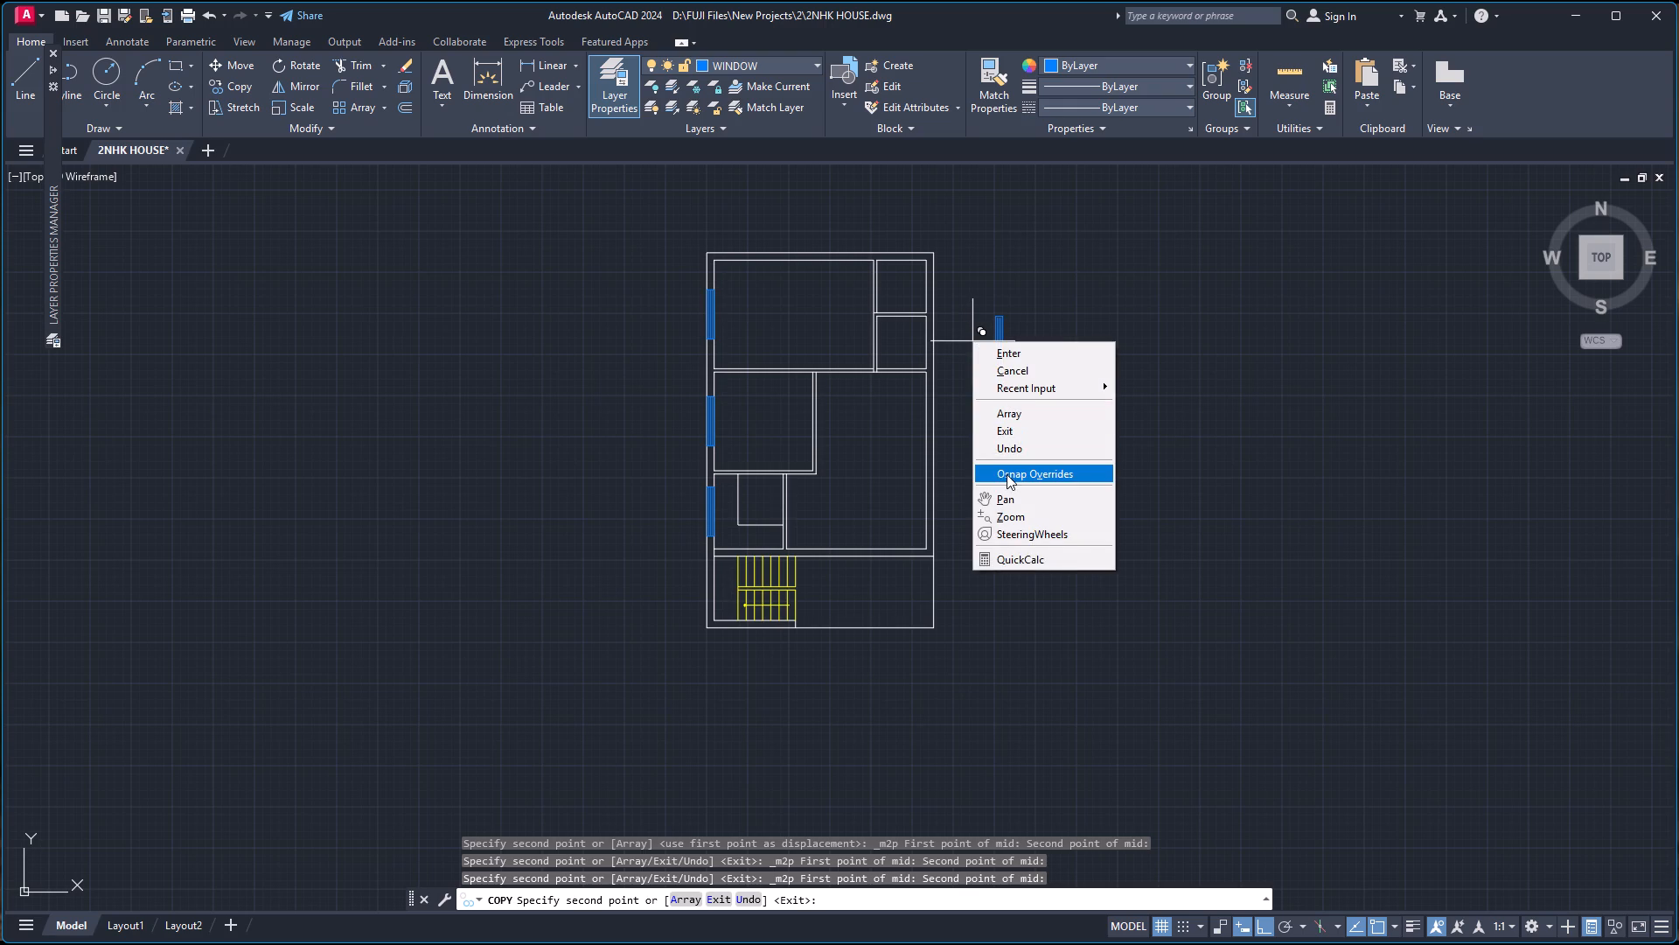
click(1005, 474)
click(1196, 502)
scroll(903, 377, up, 3)
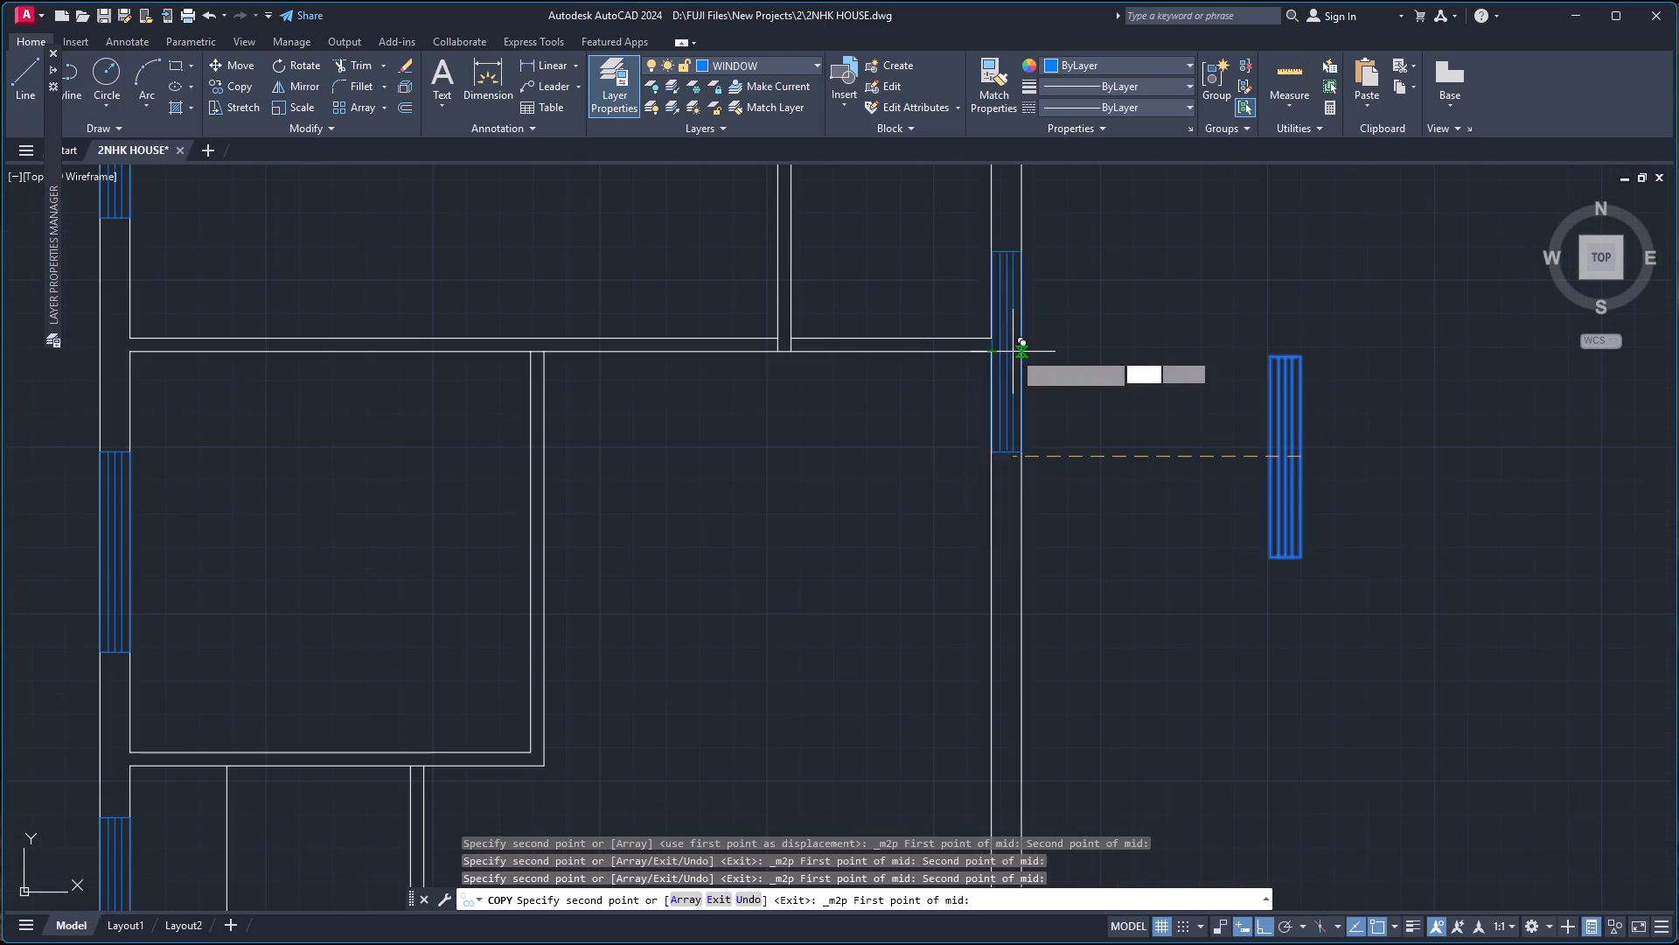
click(1020, 353)
scroll(1027, 390, down, 3)
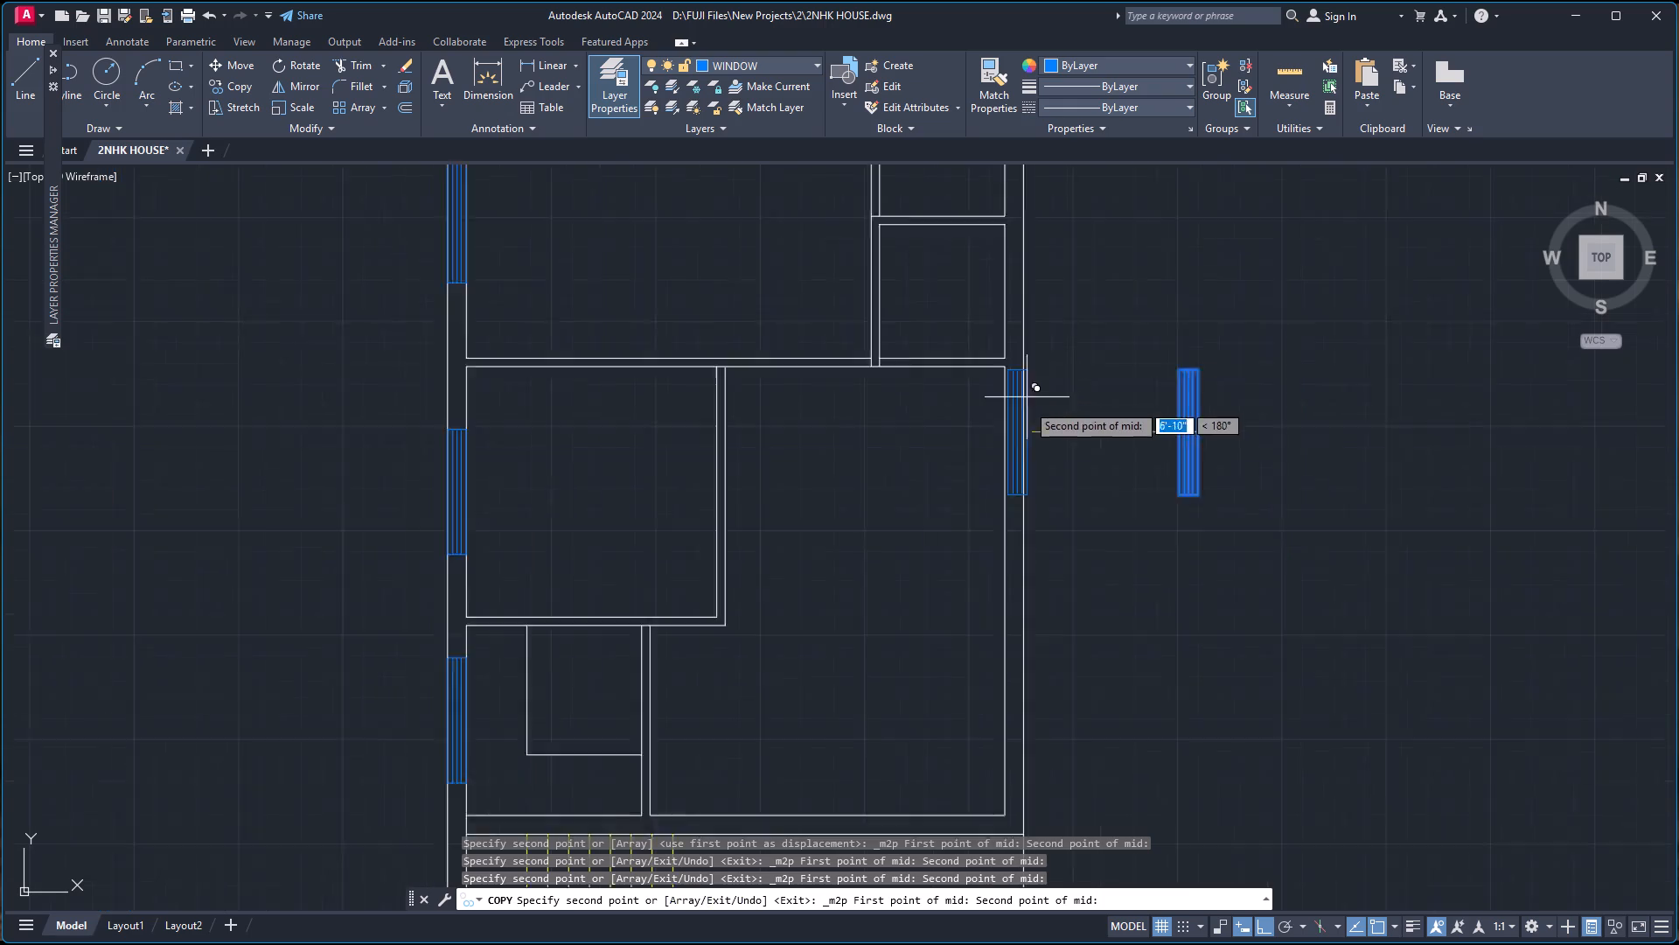
scroll(1027, 423, down, 1)
scroll(1020, 494, up, 3)
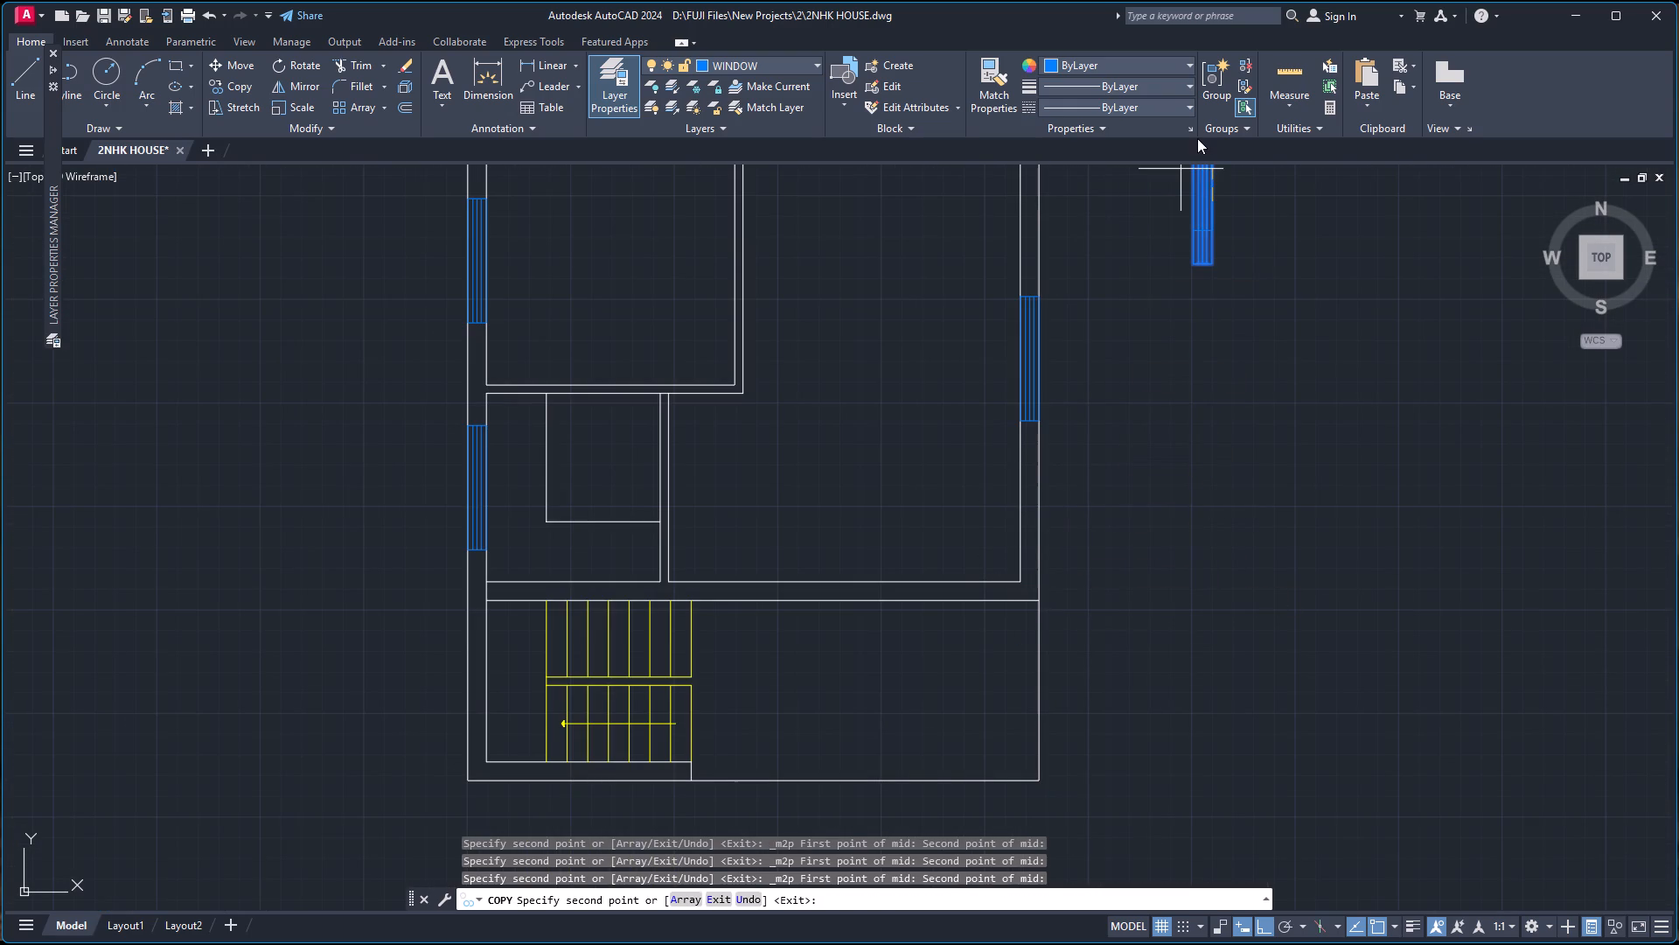
scroll(1197, 144, down, 2)
scroll(1206, 228, down, 2)
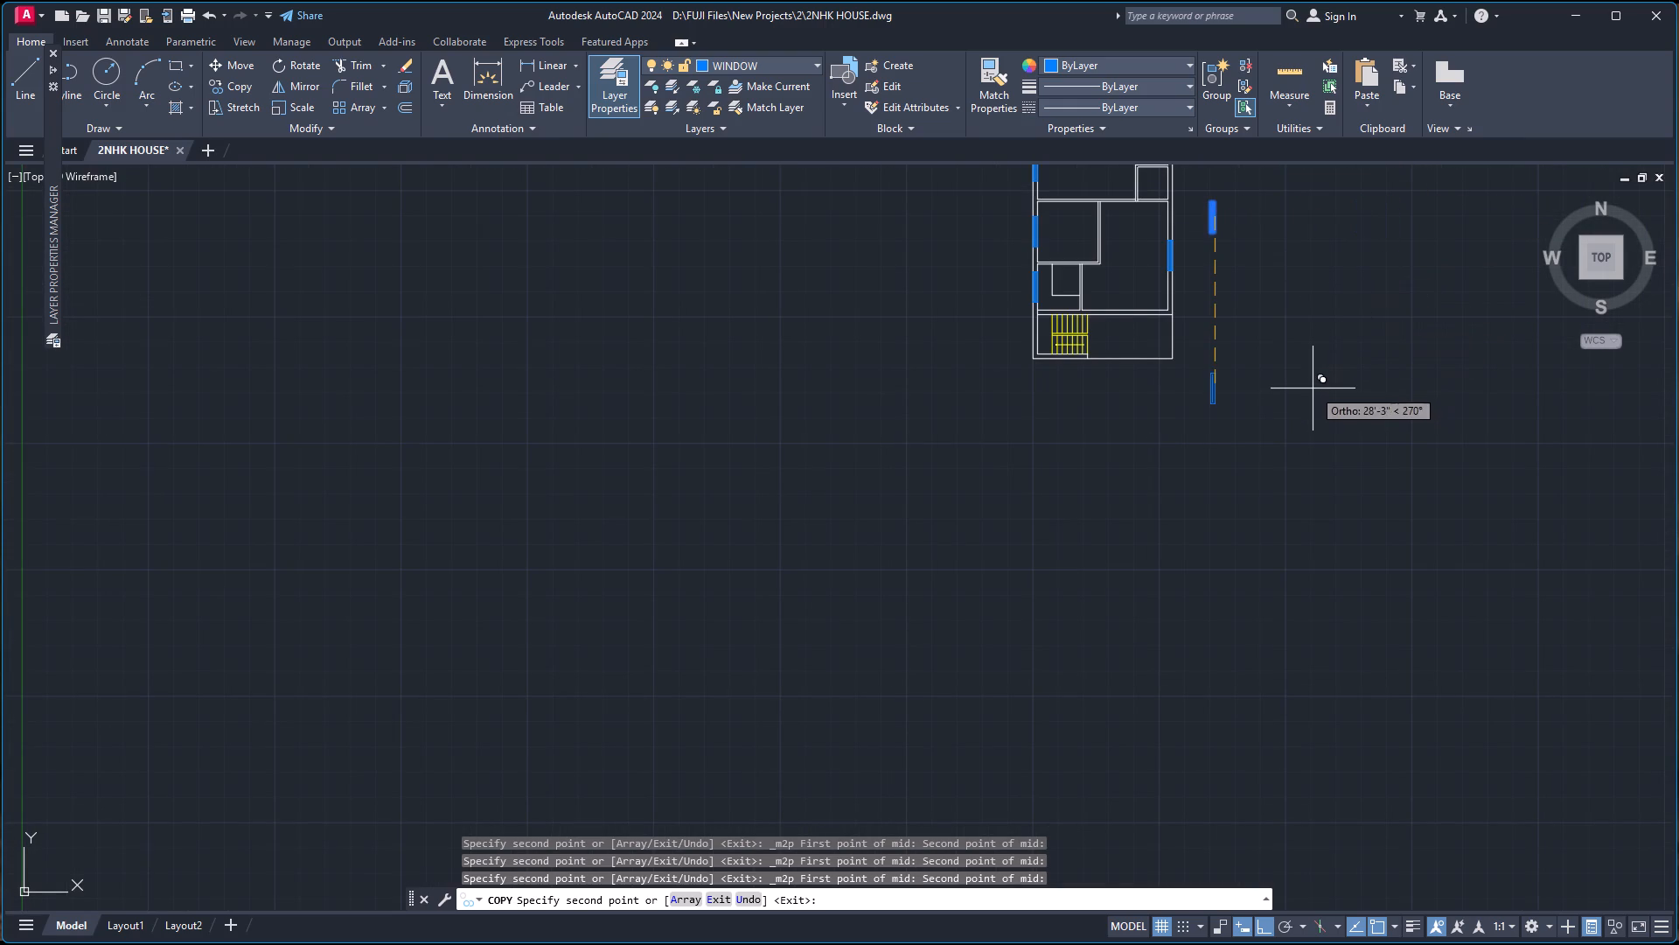
key(Escape)
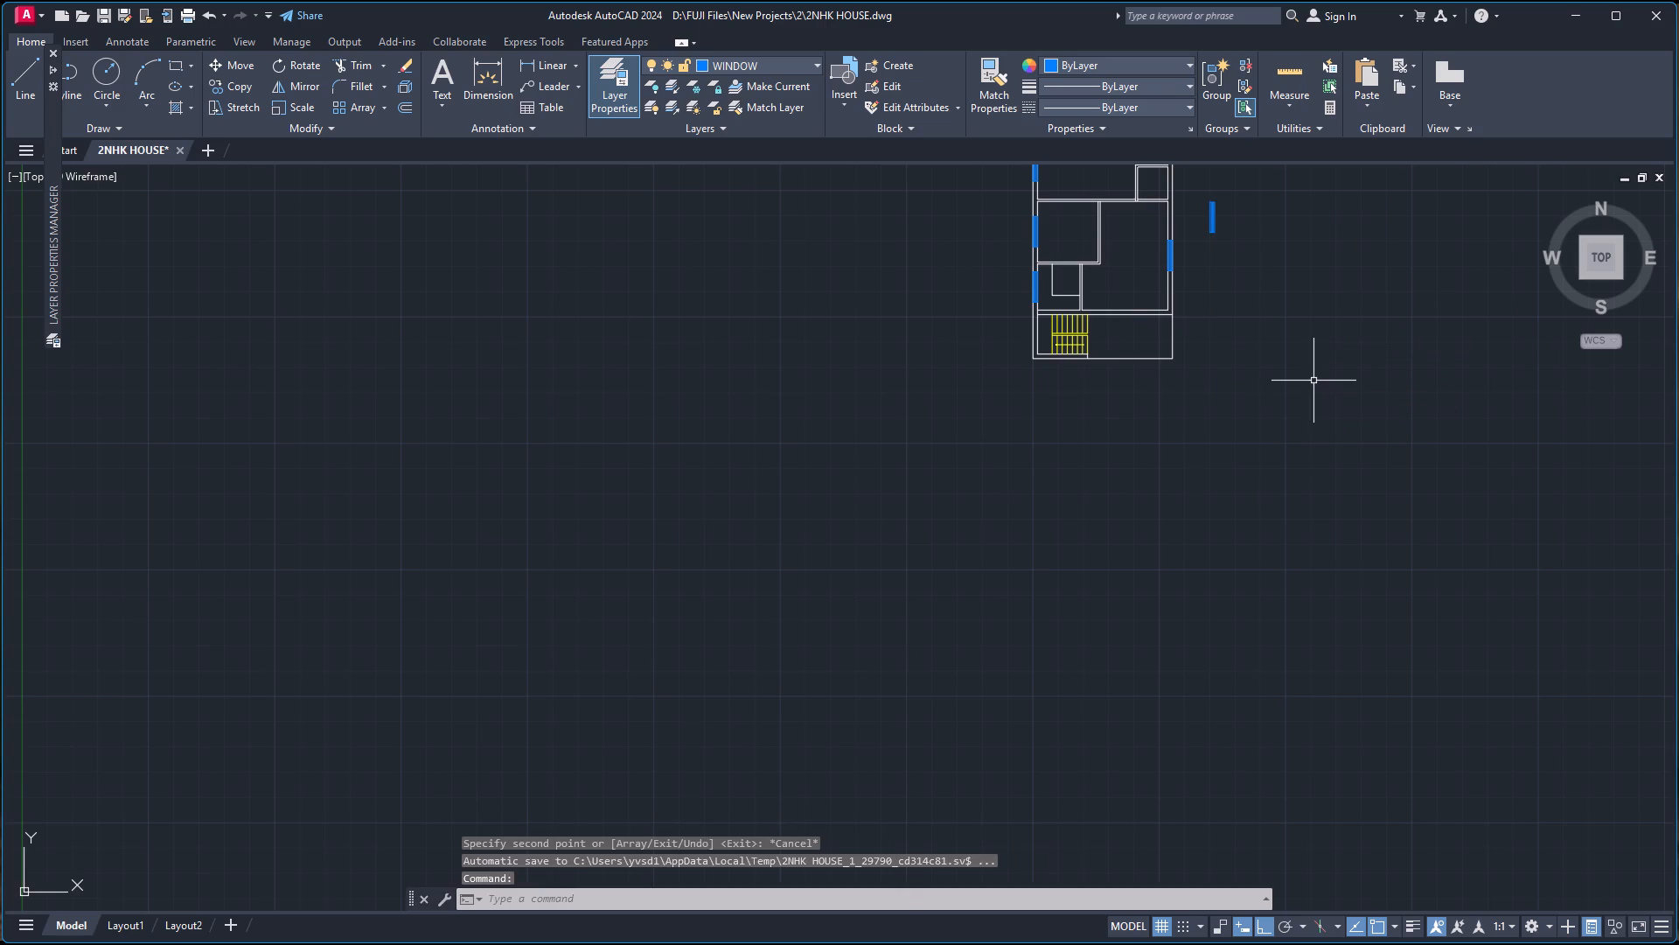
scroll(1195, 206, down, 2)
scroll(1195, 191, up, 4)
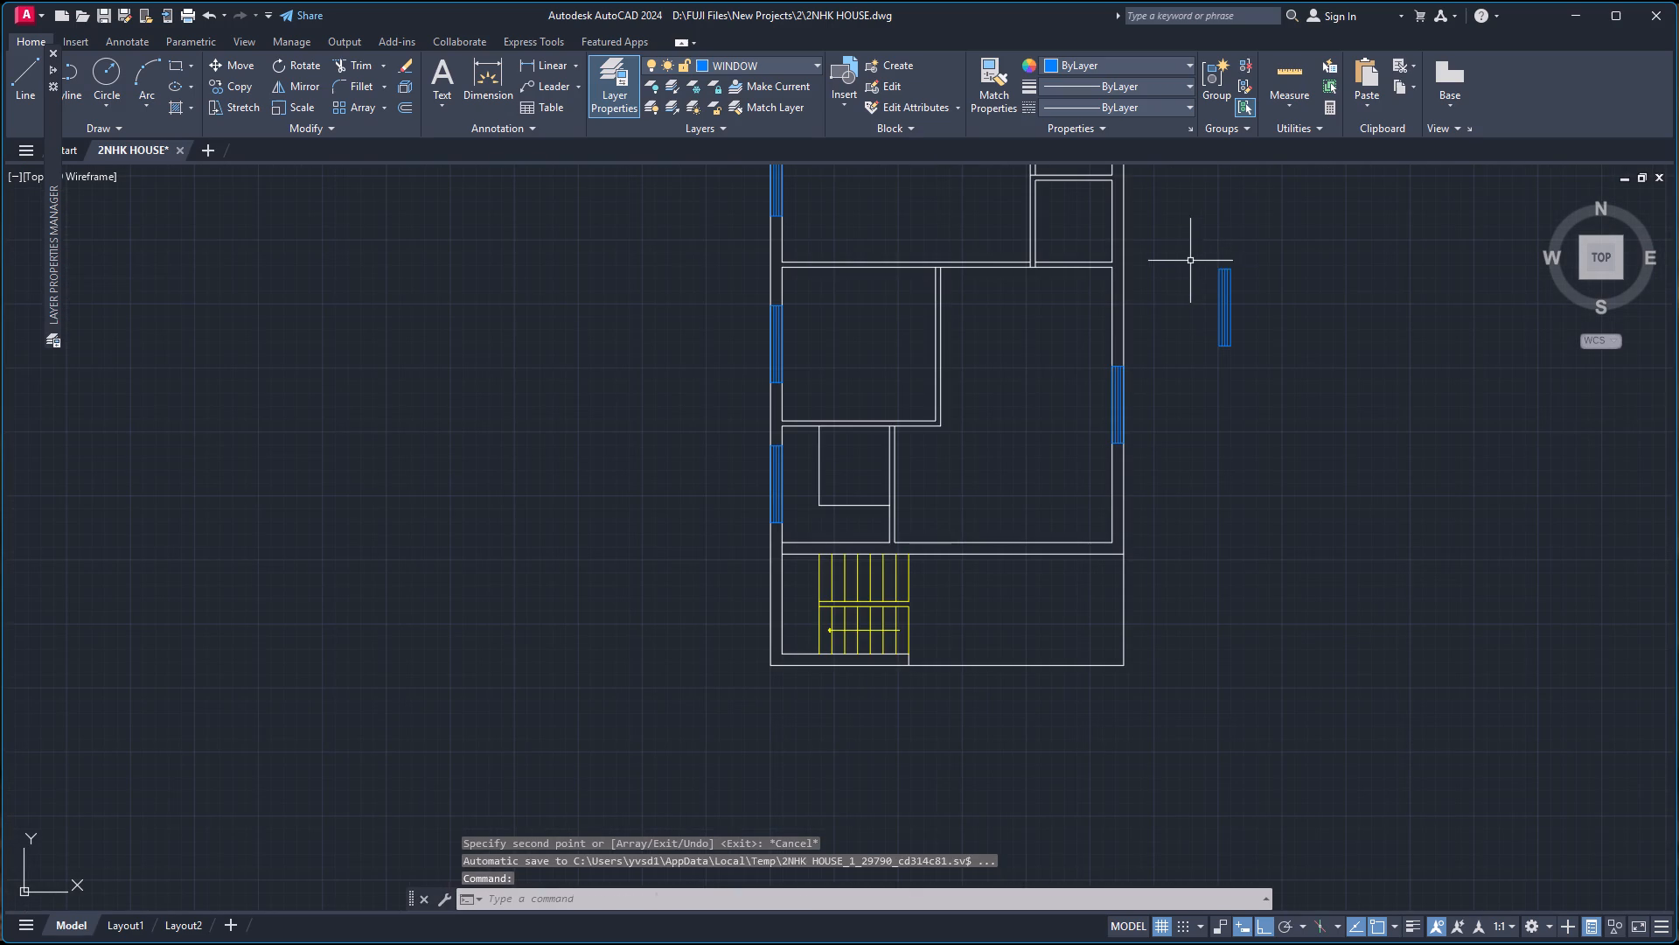
Copy the spare vertical window group to an empty spot just beside it, outside the plan.
click(1190, 261)
click(1296, 404)
key(c)
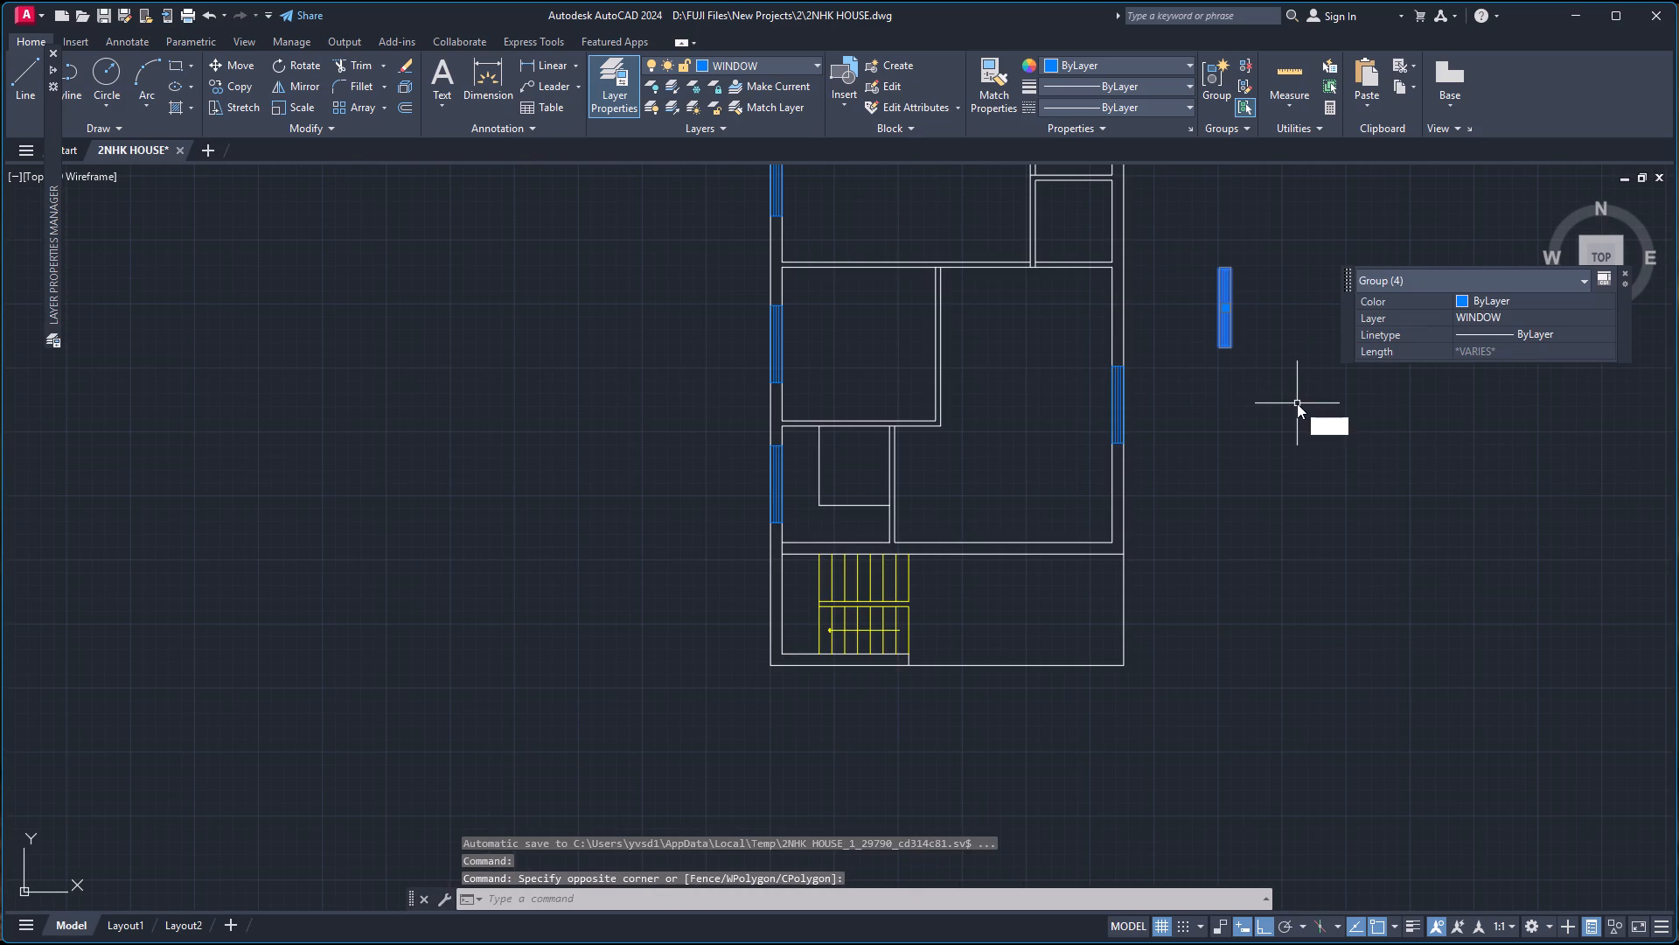
key(o)
key(Return)
click(1232, 313)
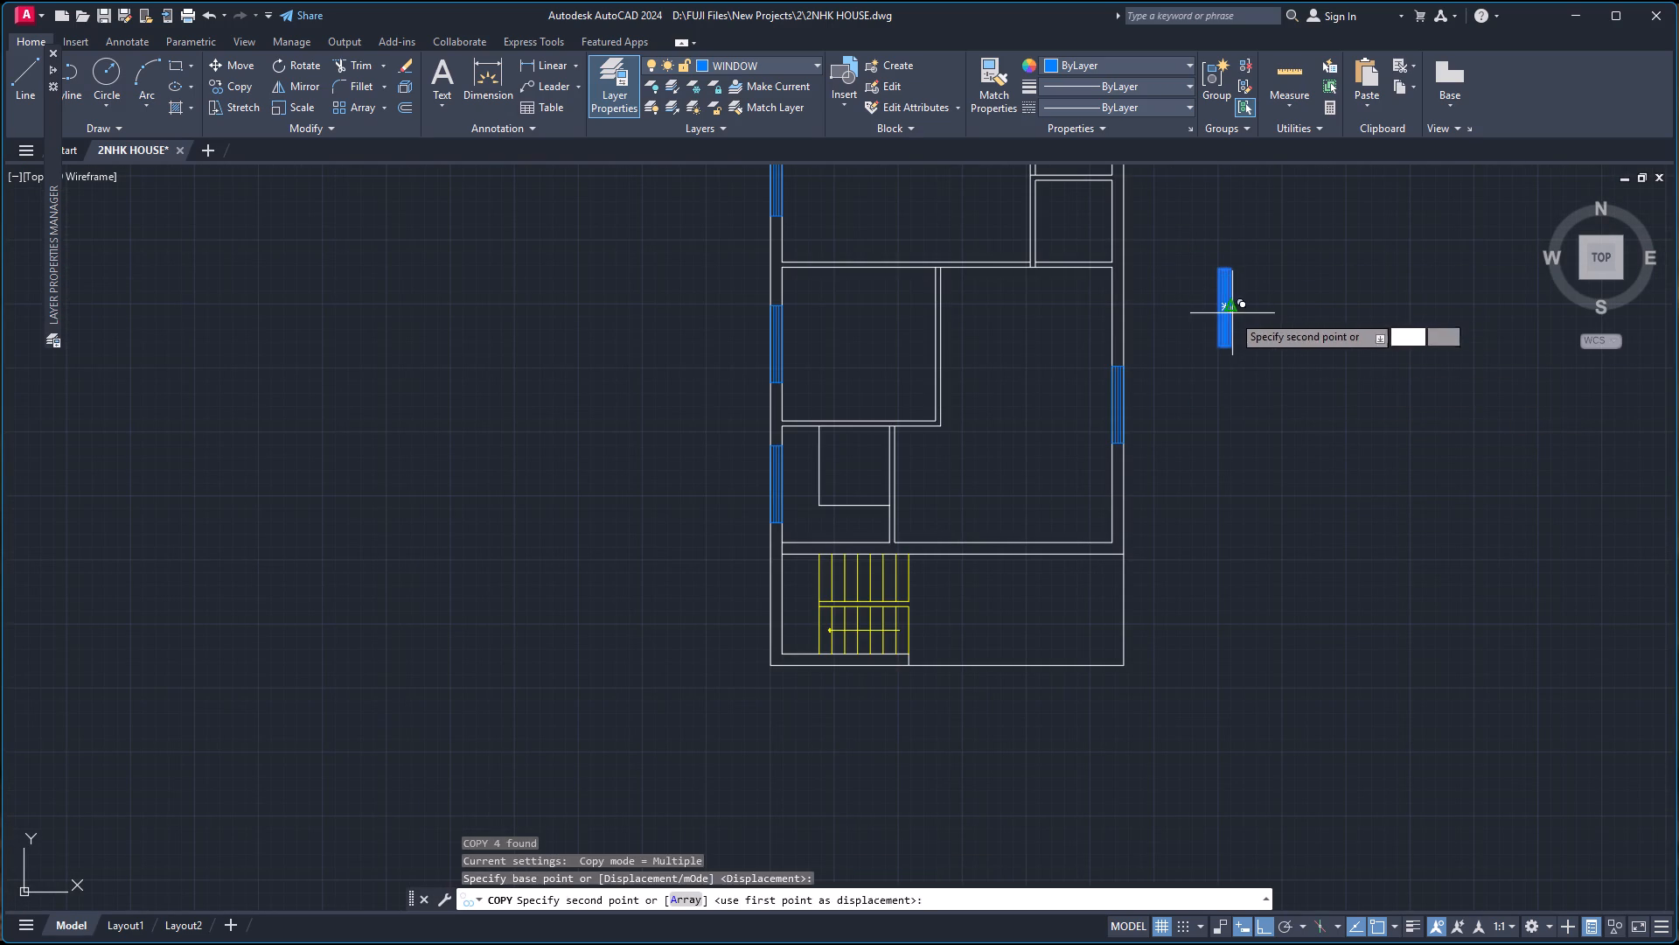
click(1287, 304)
key(Escape)
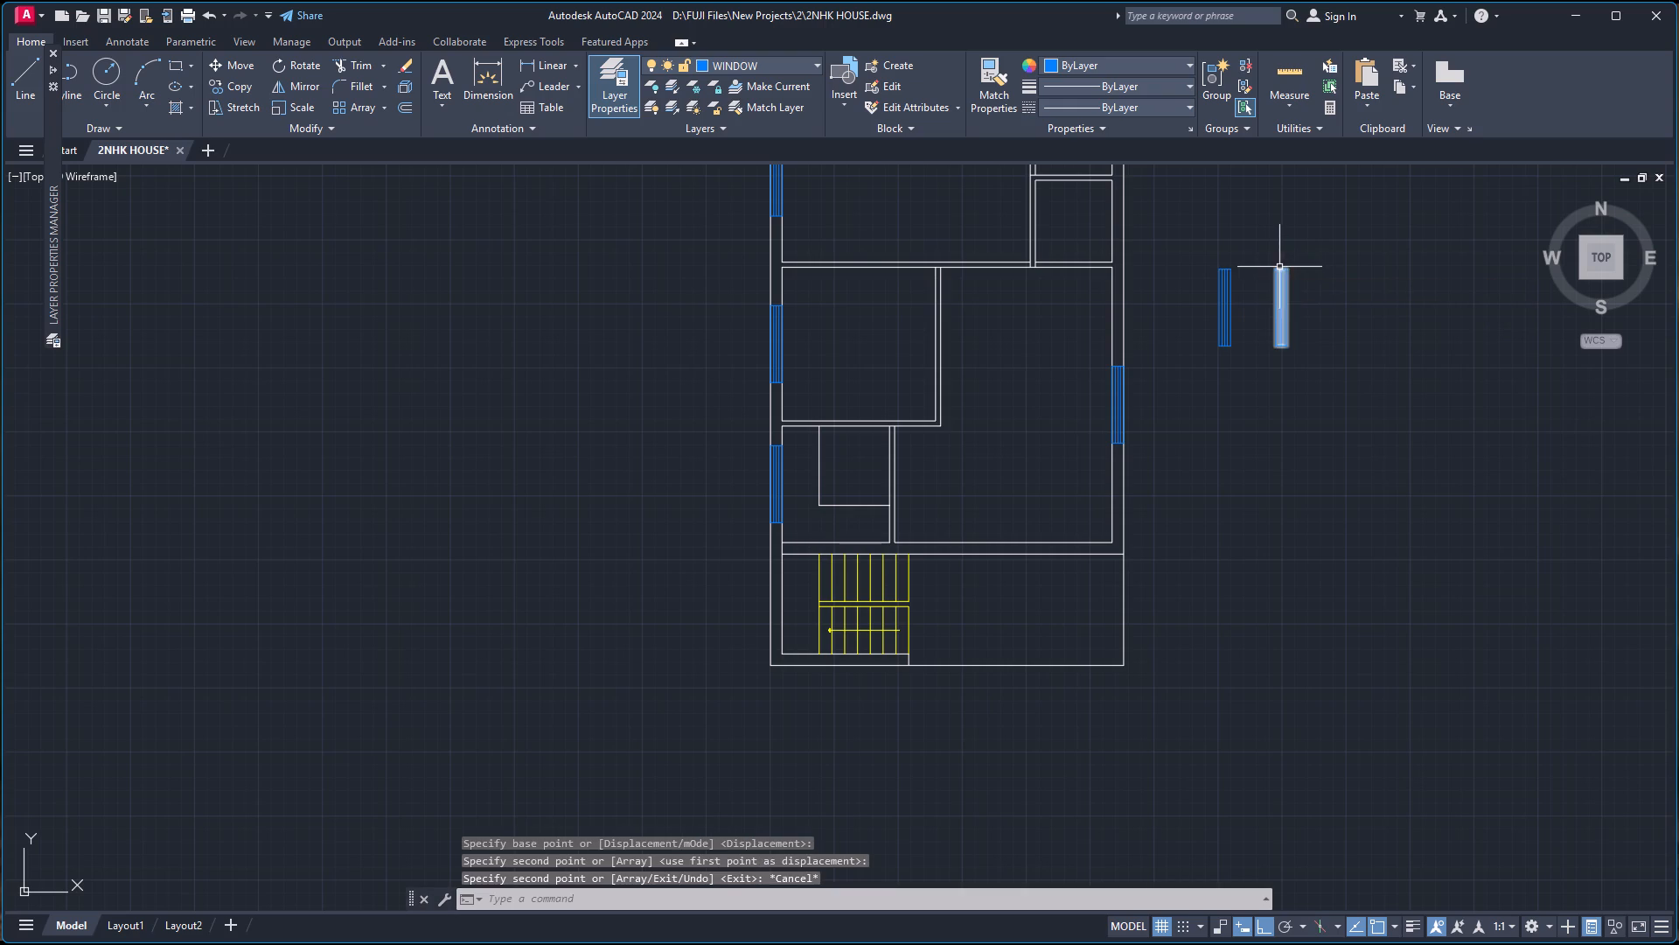
Rotate the new window copy about a point on its right edge so it lies horizontally.
click(1251, 250)
click(1329, 430)
key(r)
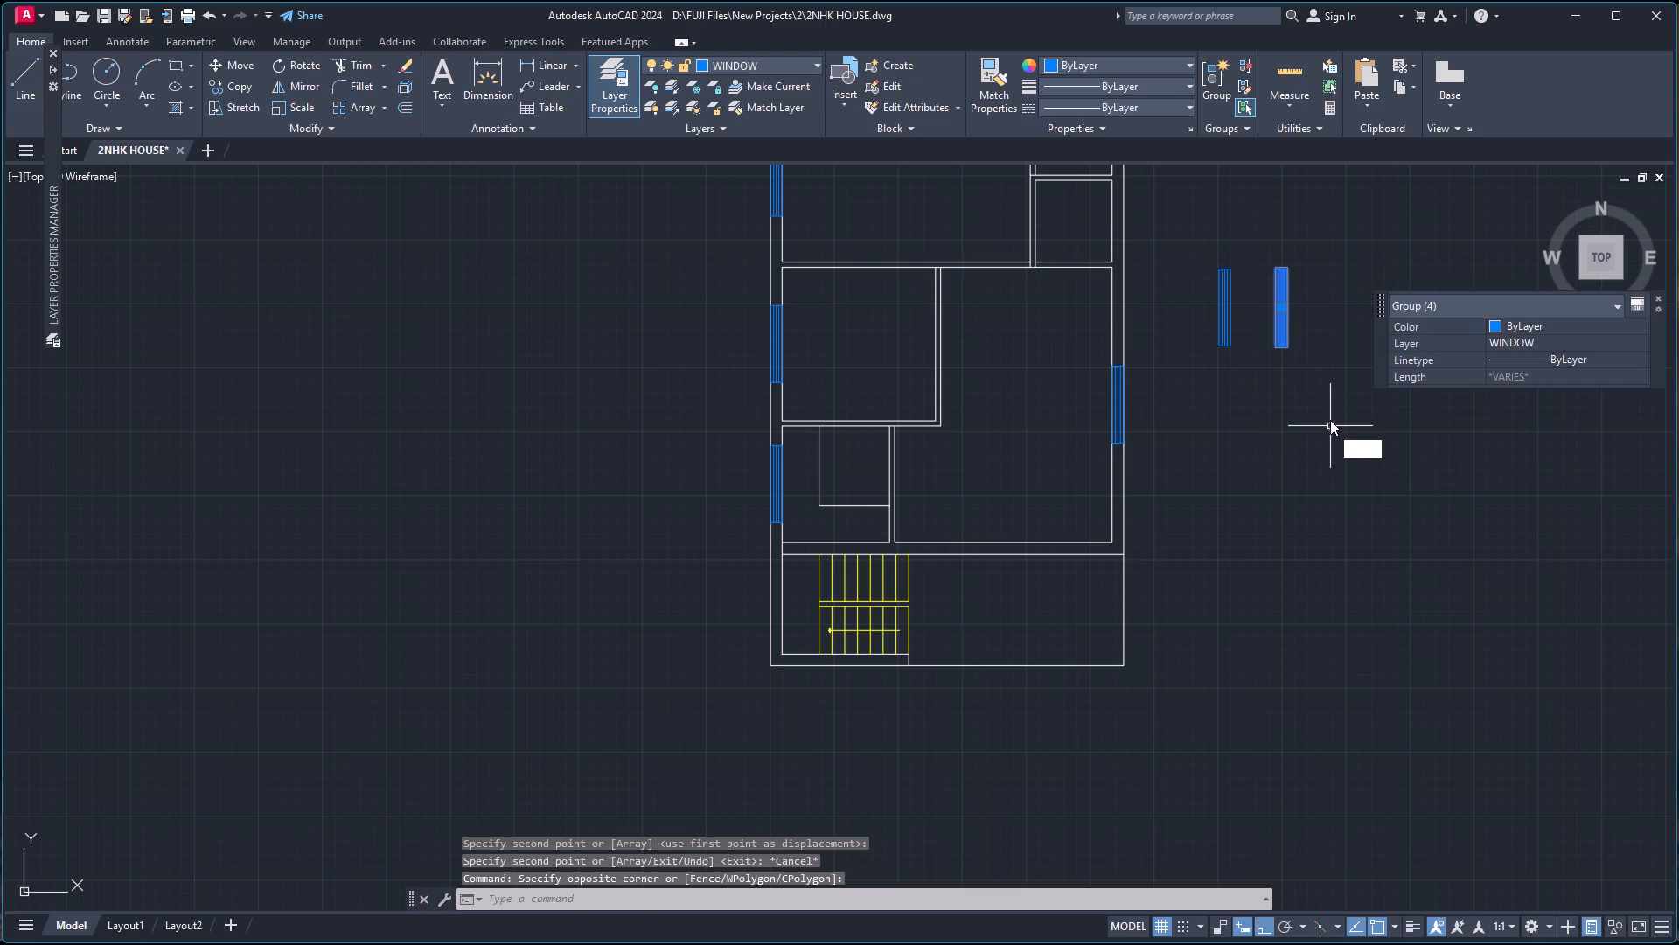
key(o)
key(Return)
scroll(1293, 326, up, 5)
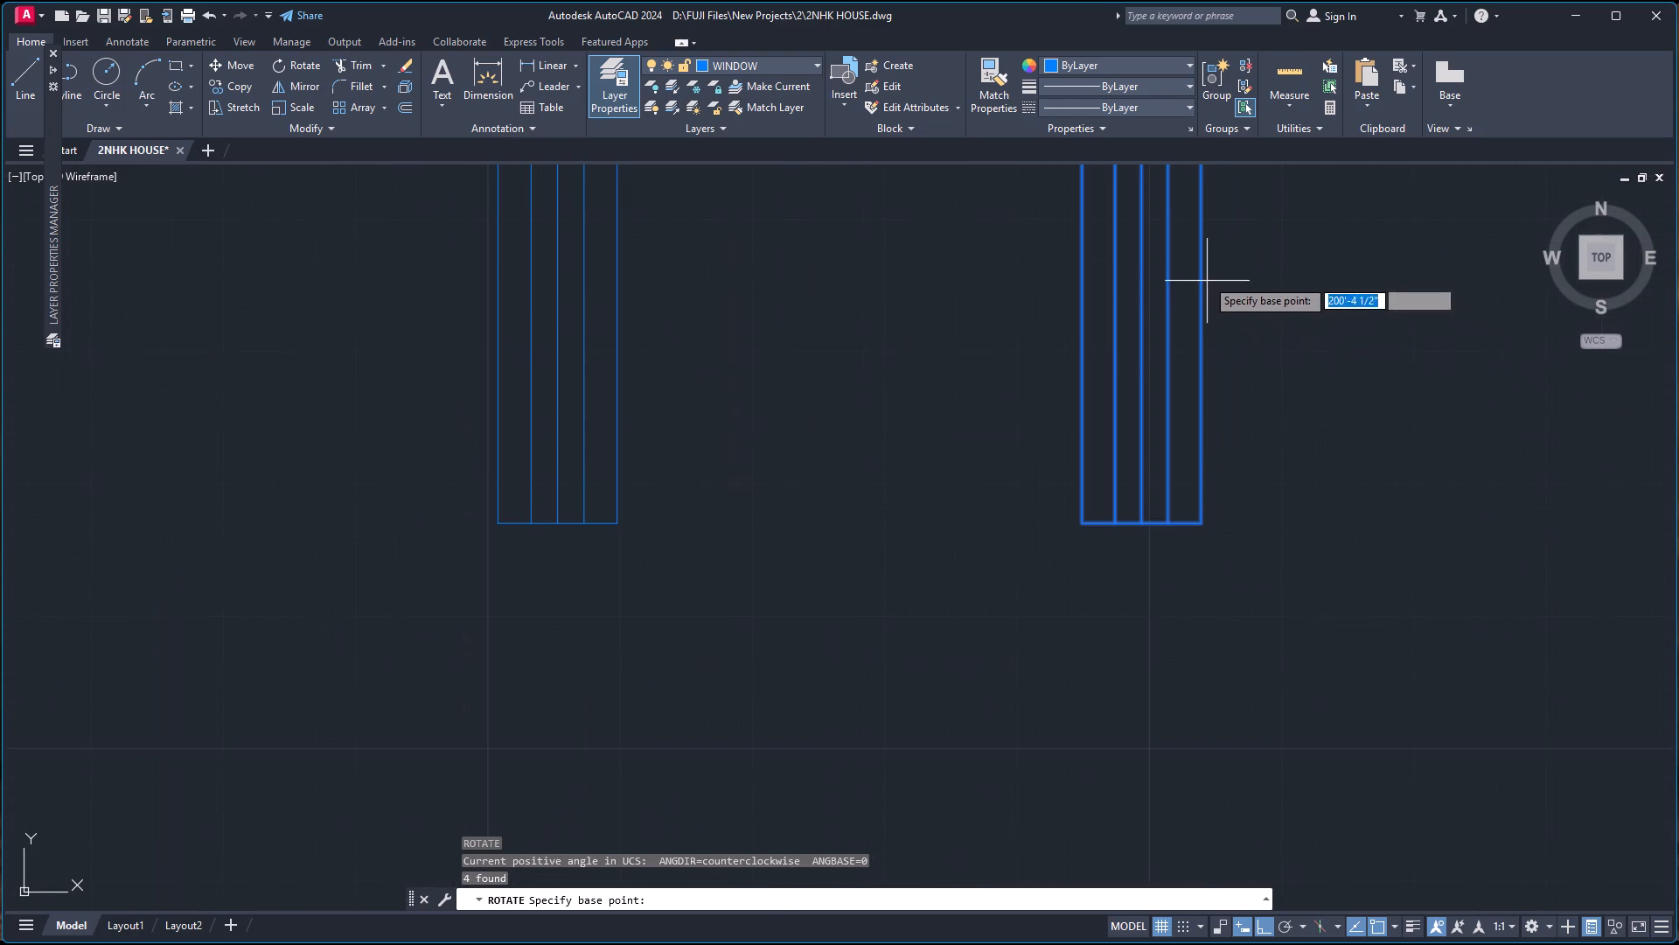
click(1202, 262)
click(1227, 519)
Copy the horizontal window by its lower edge midpoint into the top outer wall, centered between the upper-left room's inner corners, and finish copying.
scroll(1219, 423, down, 5)
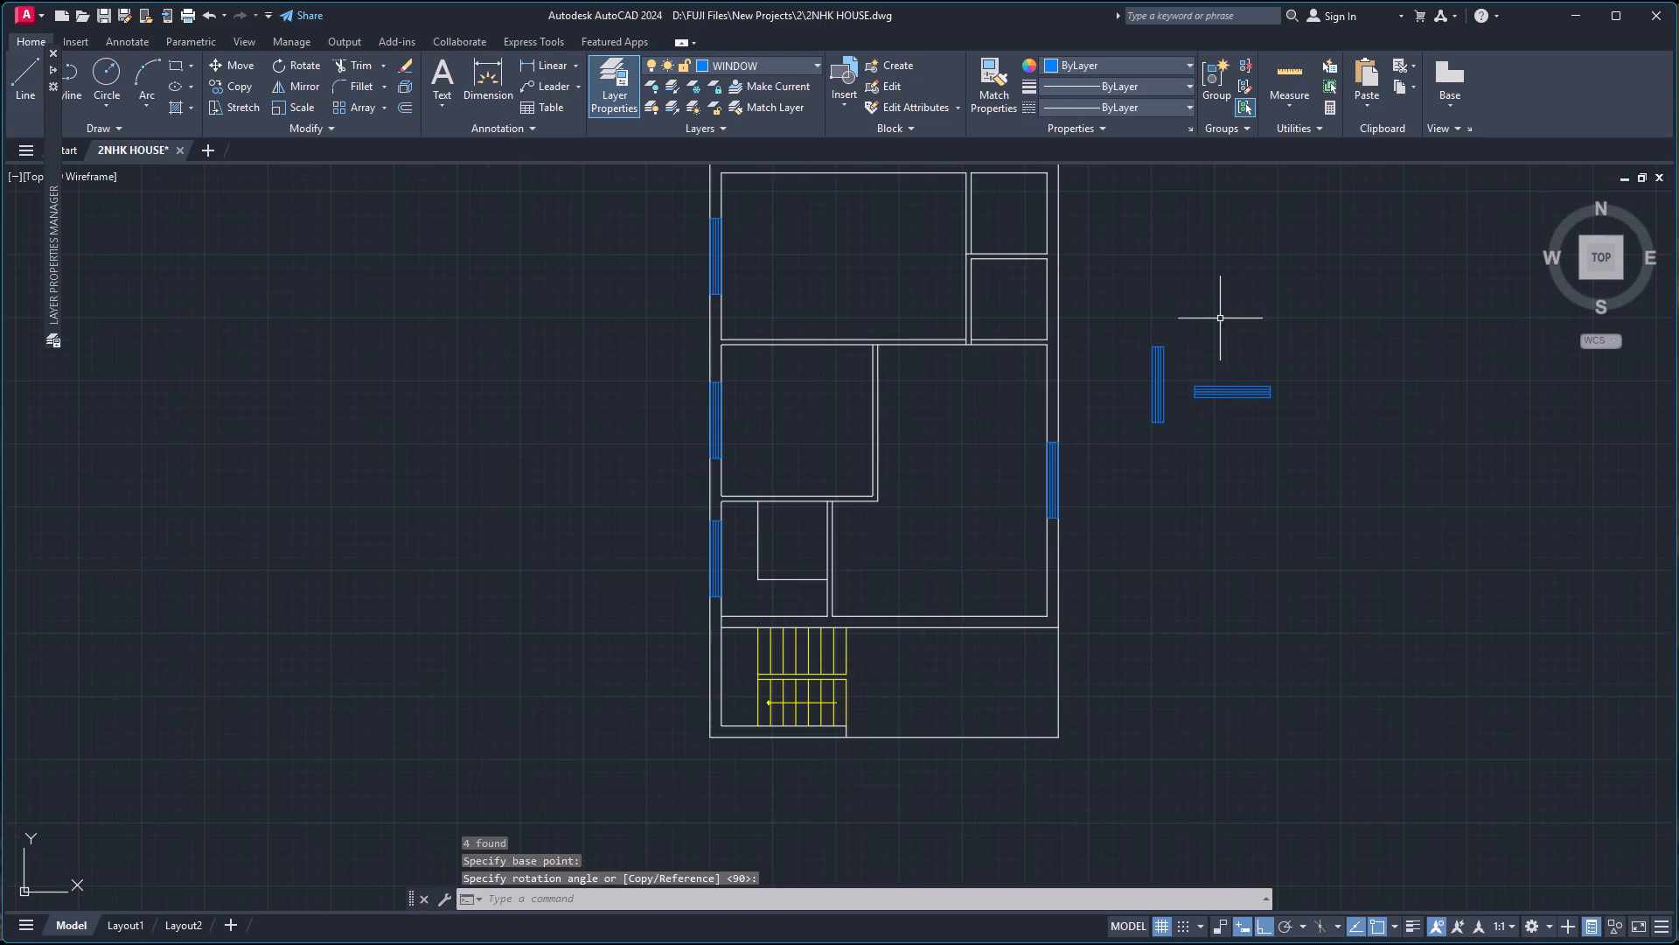
click(1182, 363)
click(1341, 464)
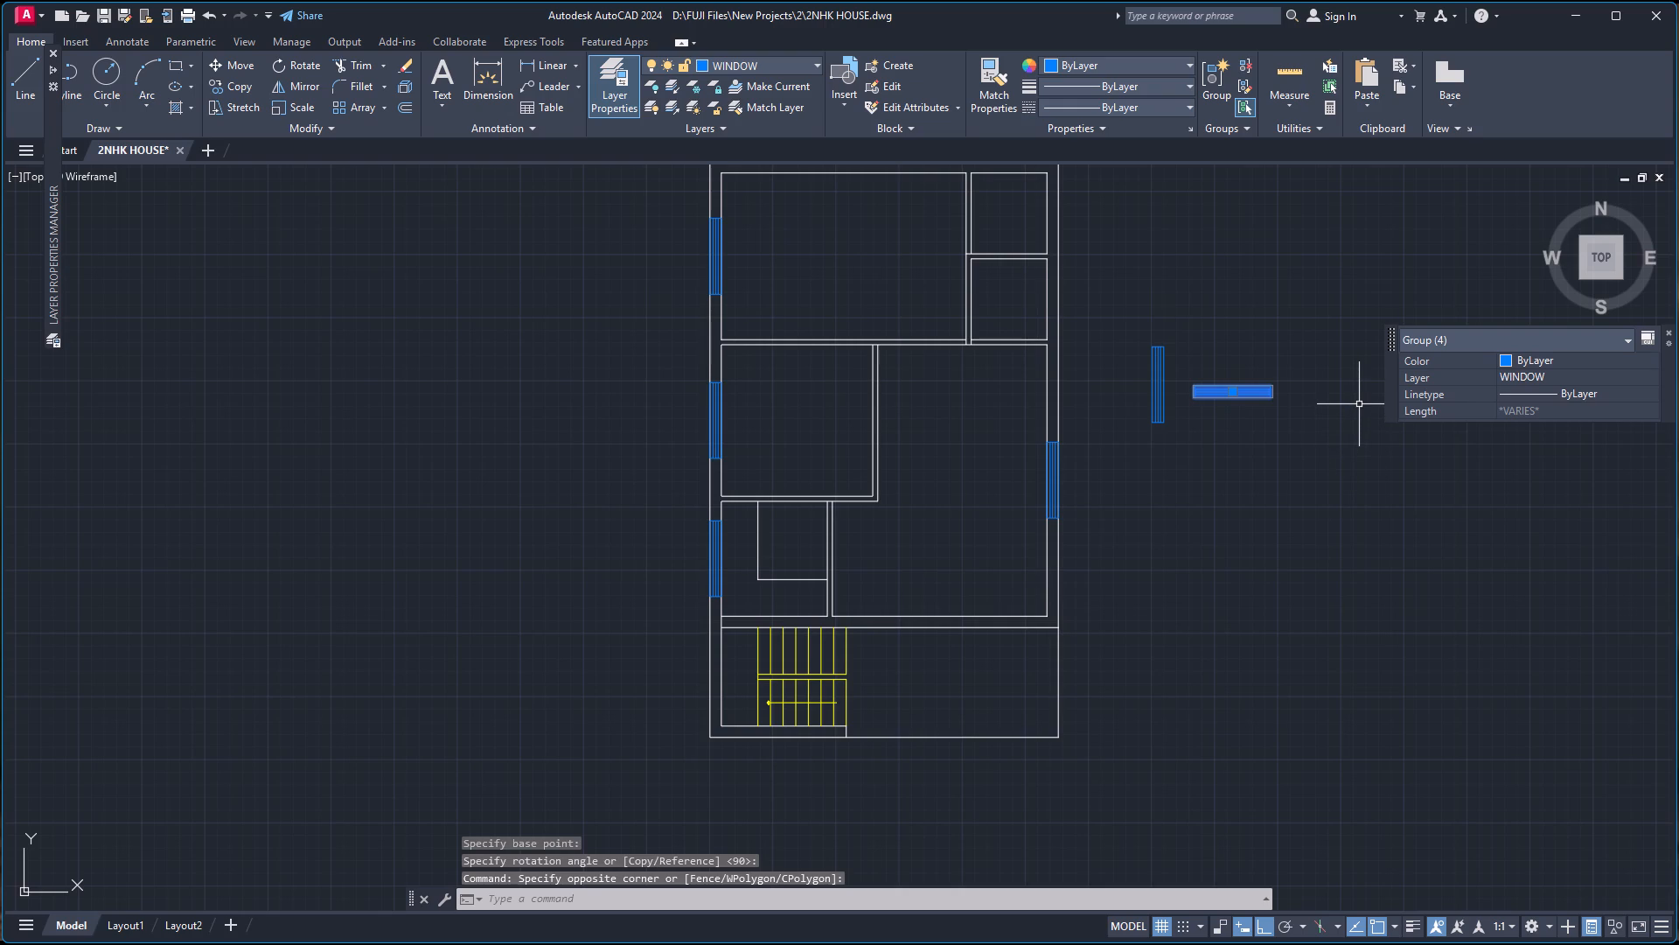
key(c)
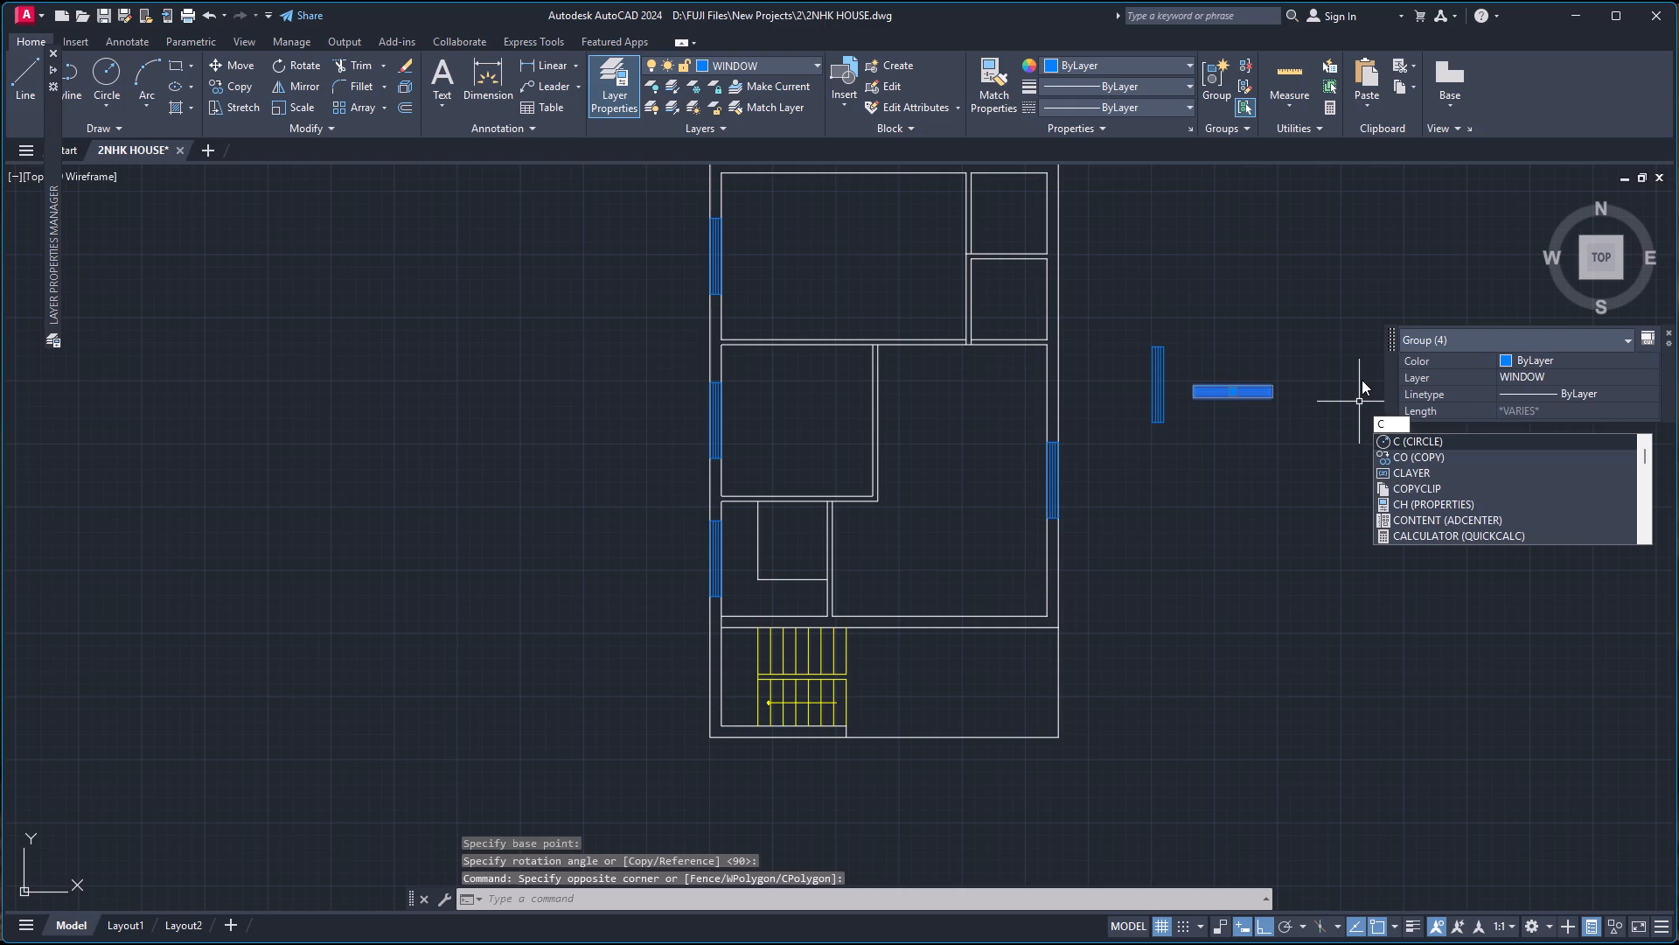
key(o)
key(Return)
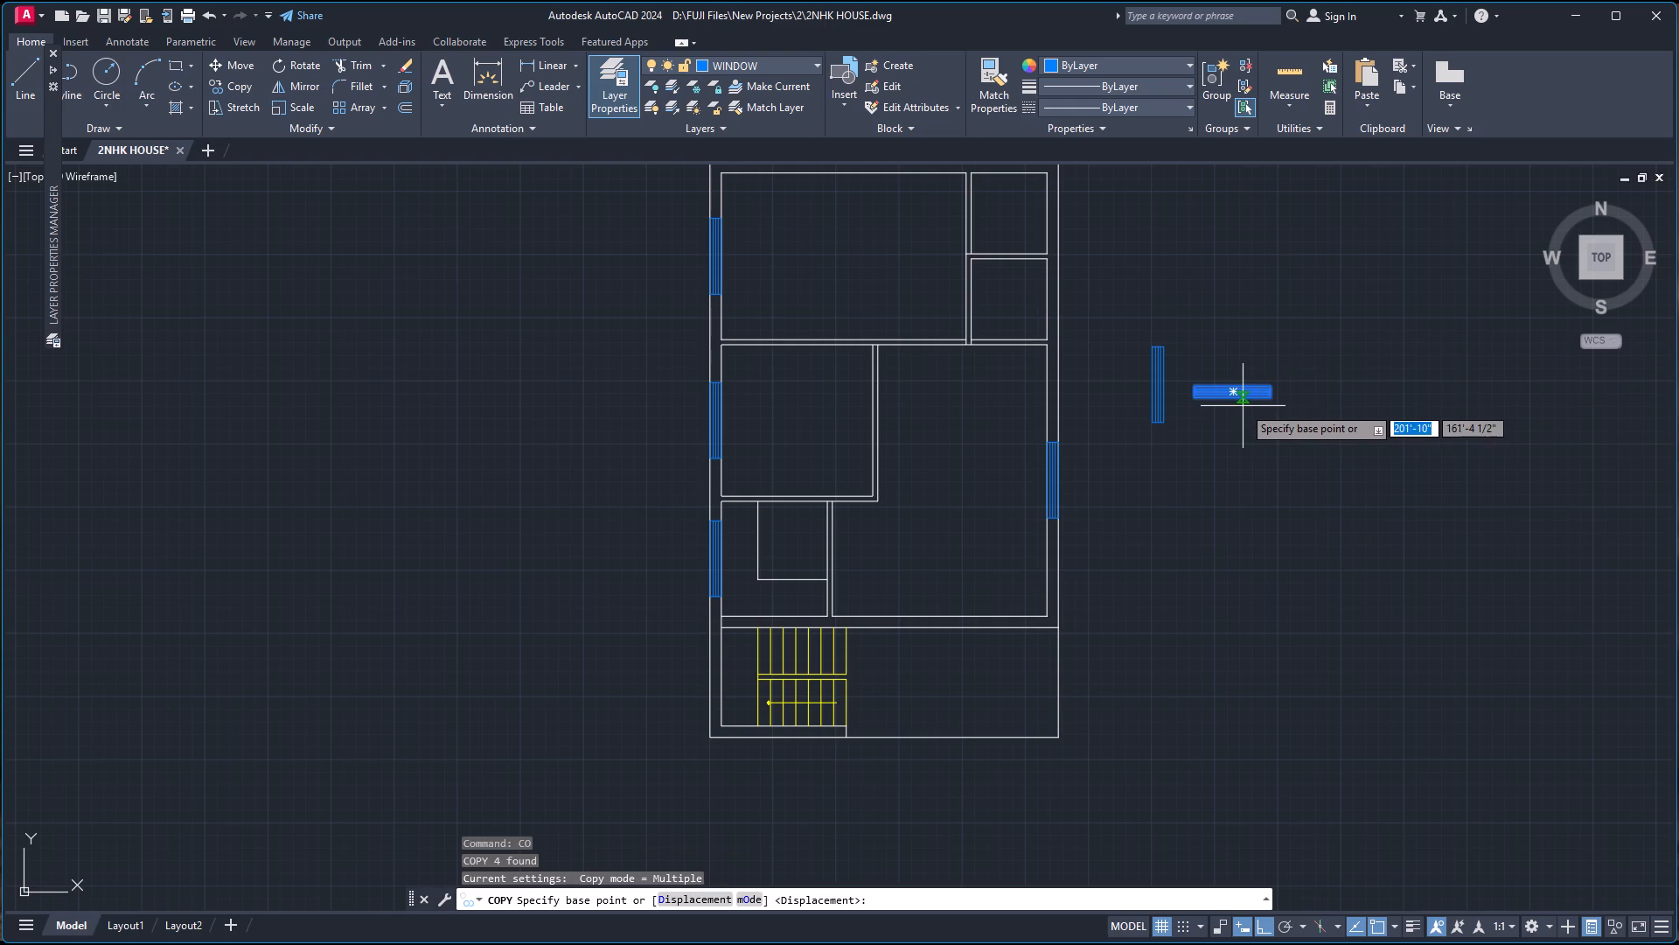
scroll(1237, 405, up, 2)
click(1213, 391)
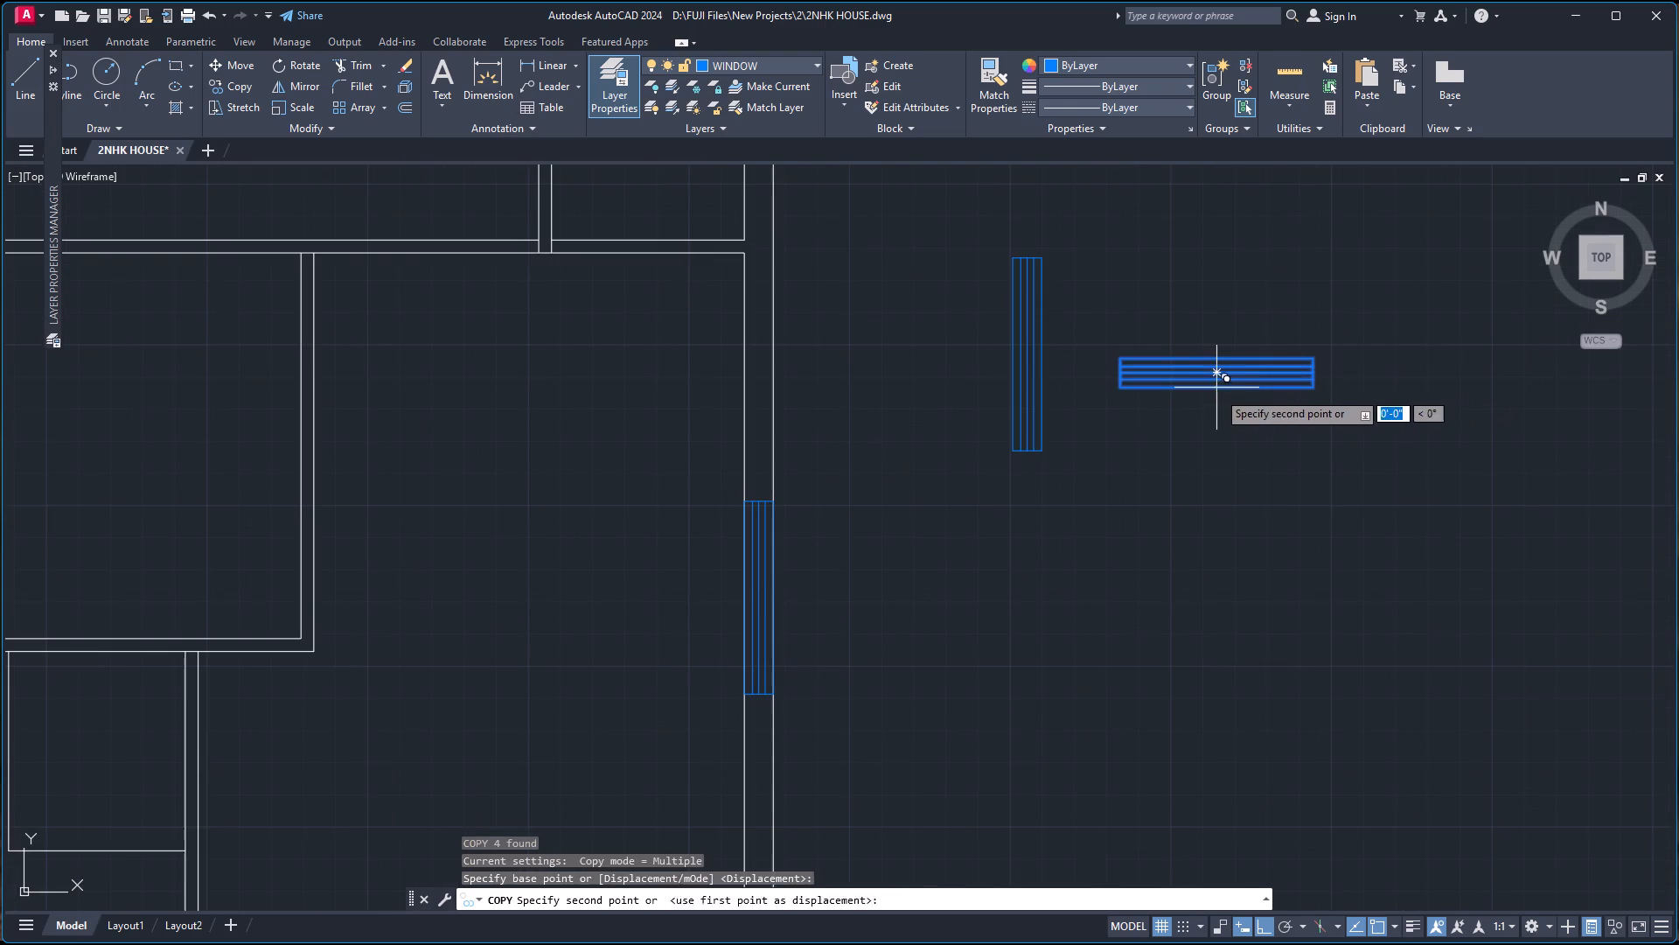
scroll(1017, 364, down, 5)
scroll(892, 297, up, 4)
right_click(871, 268)
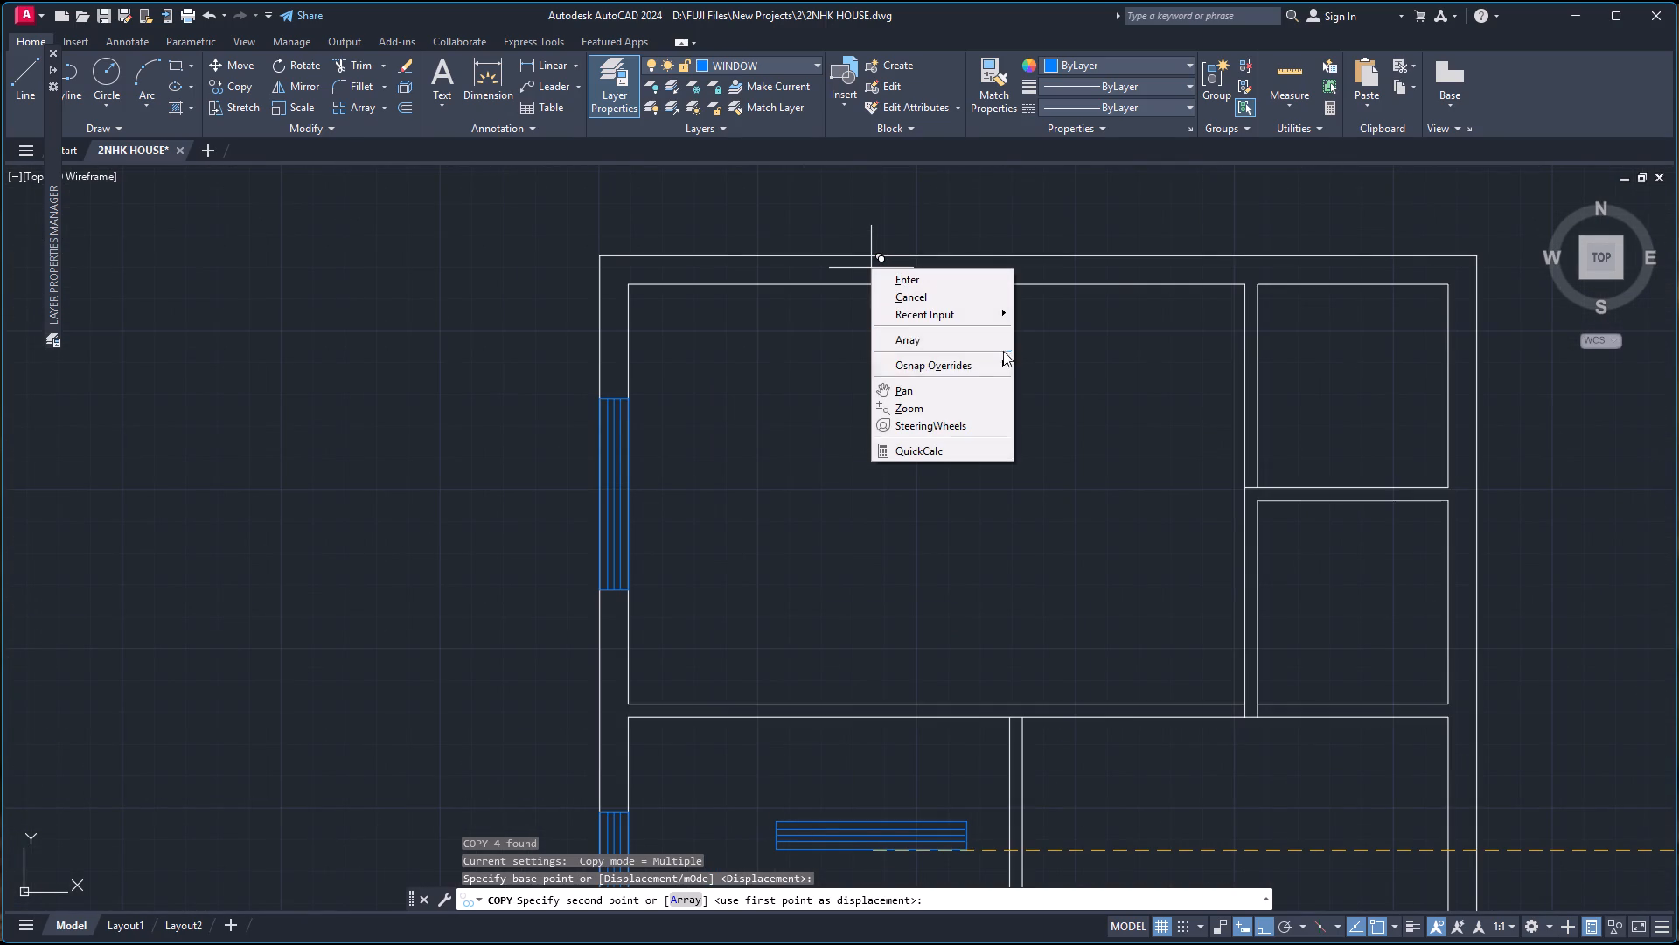
click(1089, 397)
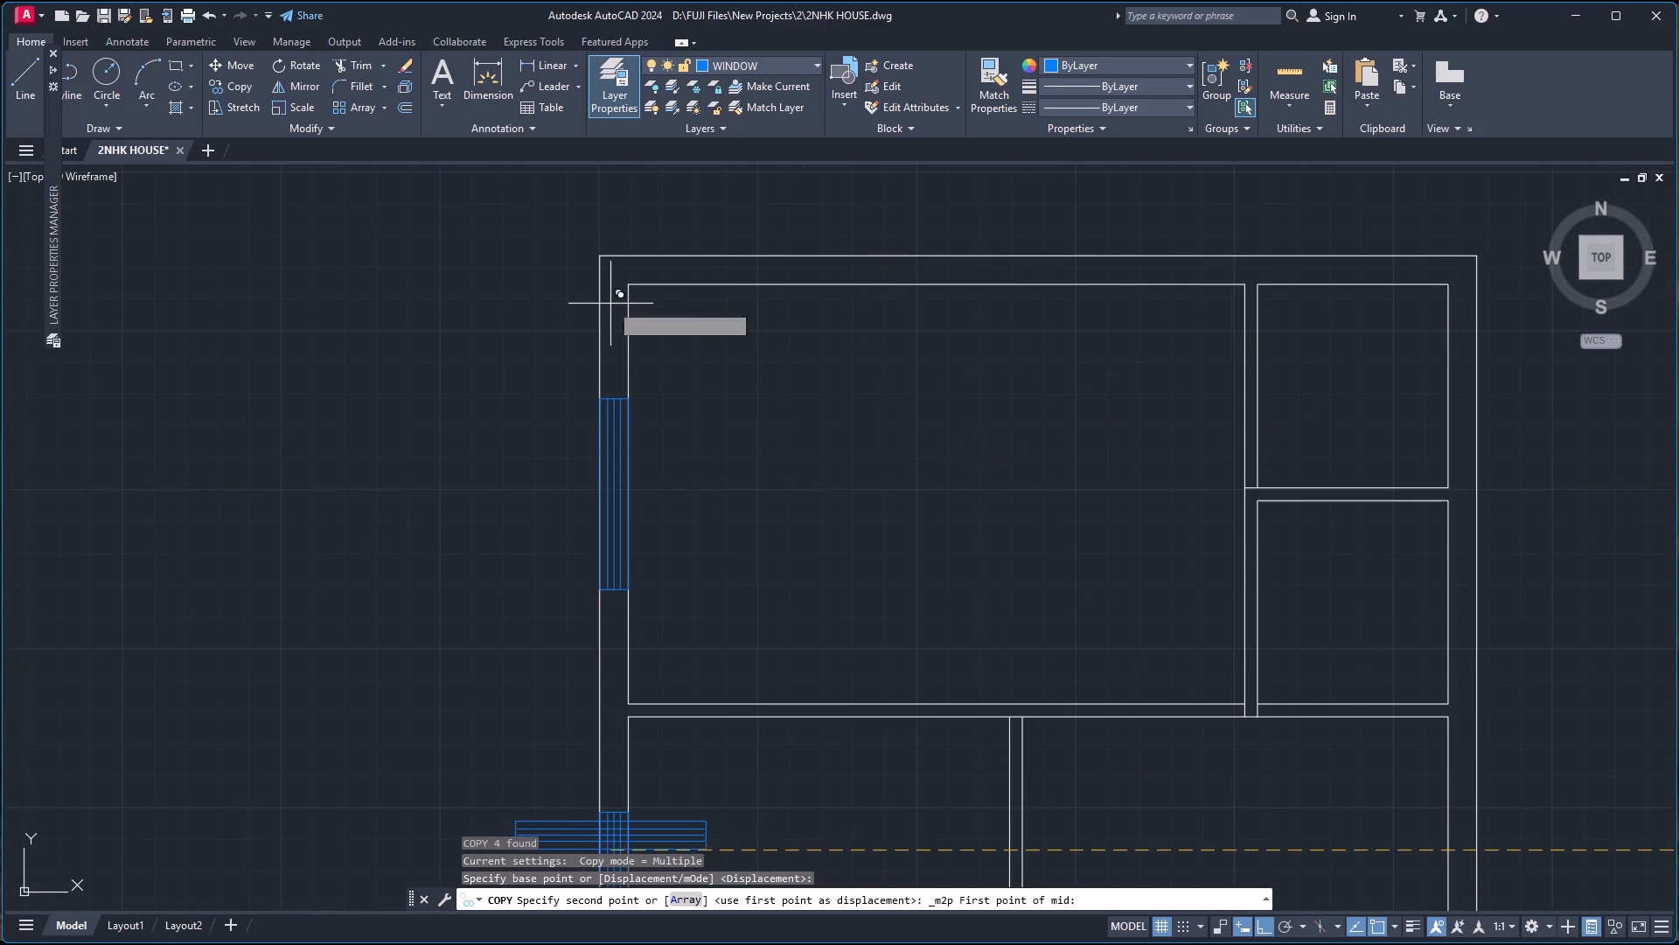
click(627, 283)
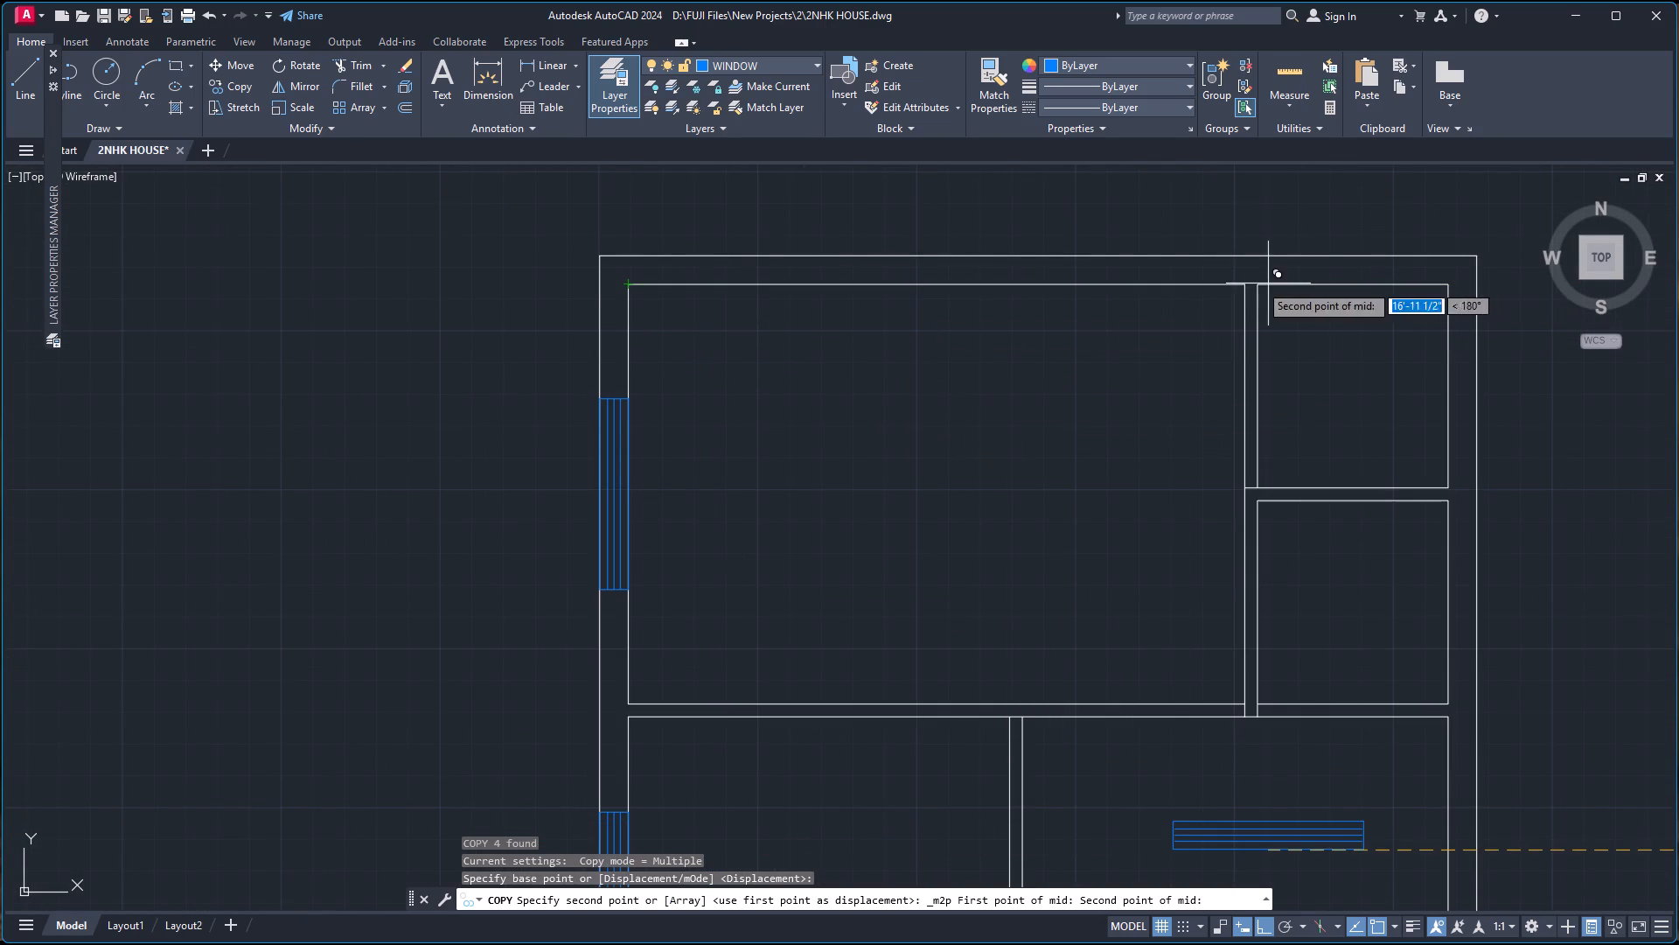
click(1240, 284)
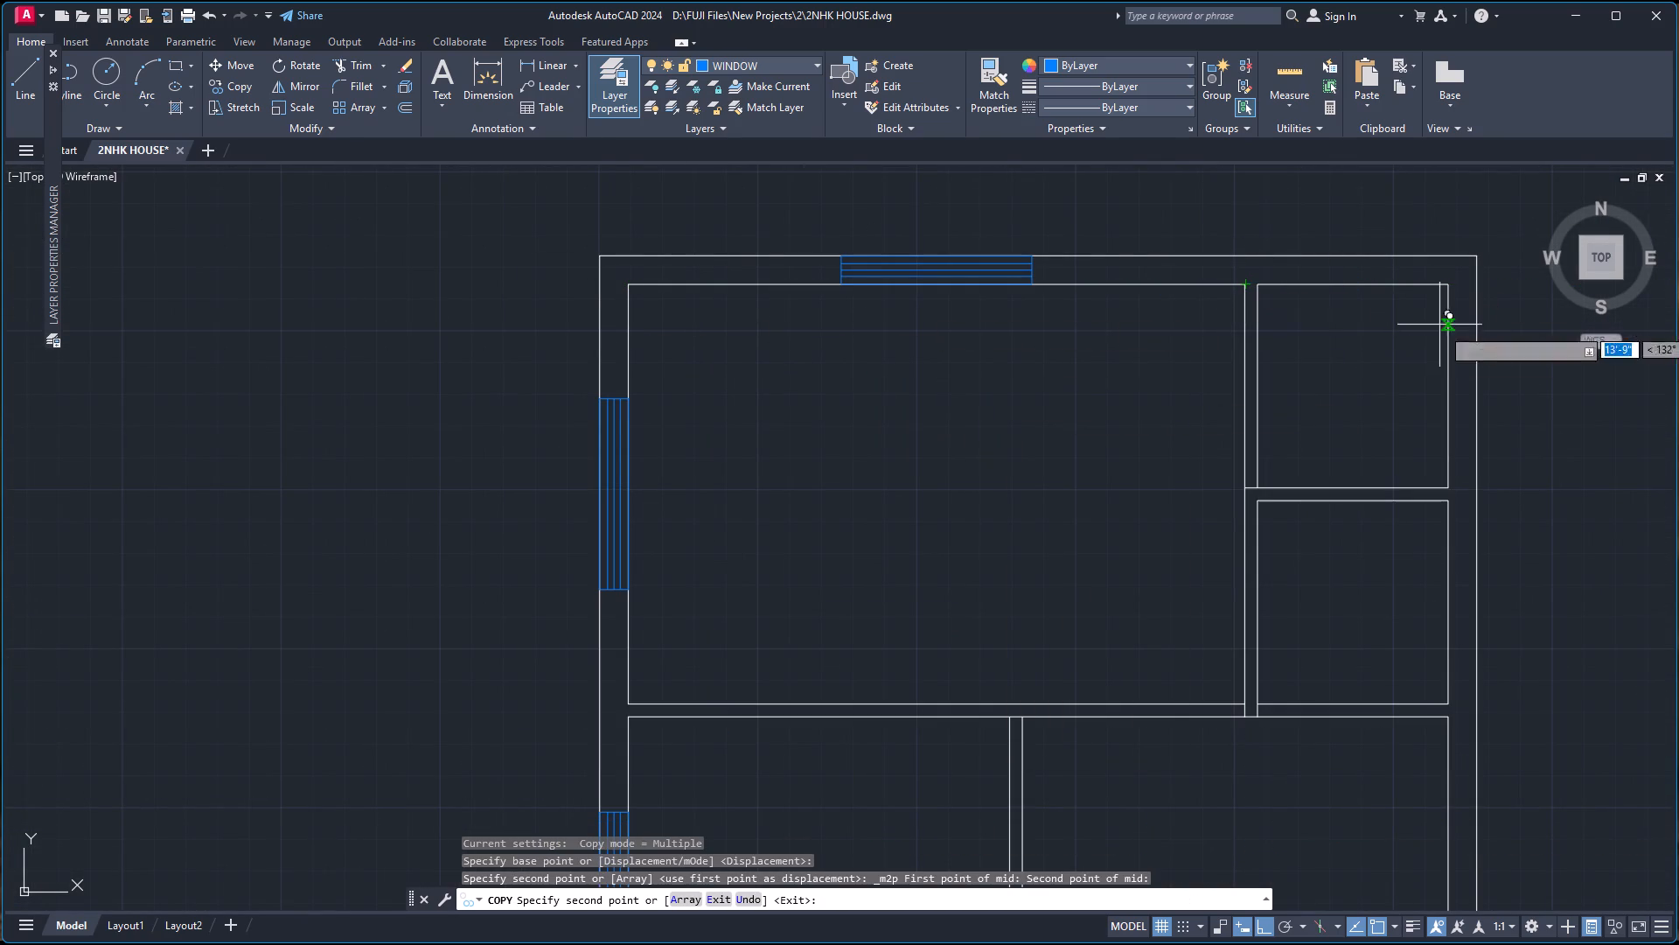
scroll(1536, 459, down, 1)
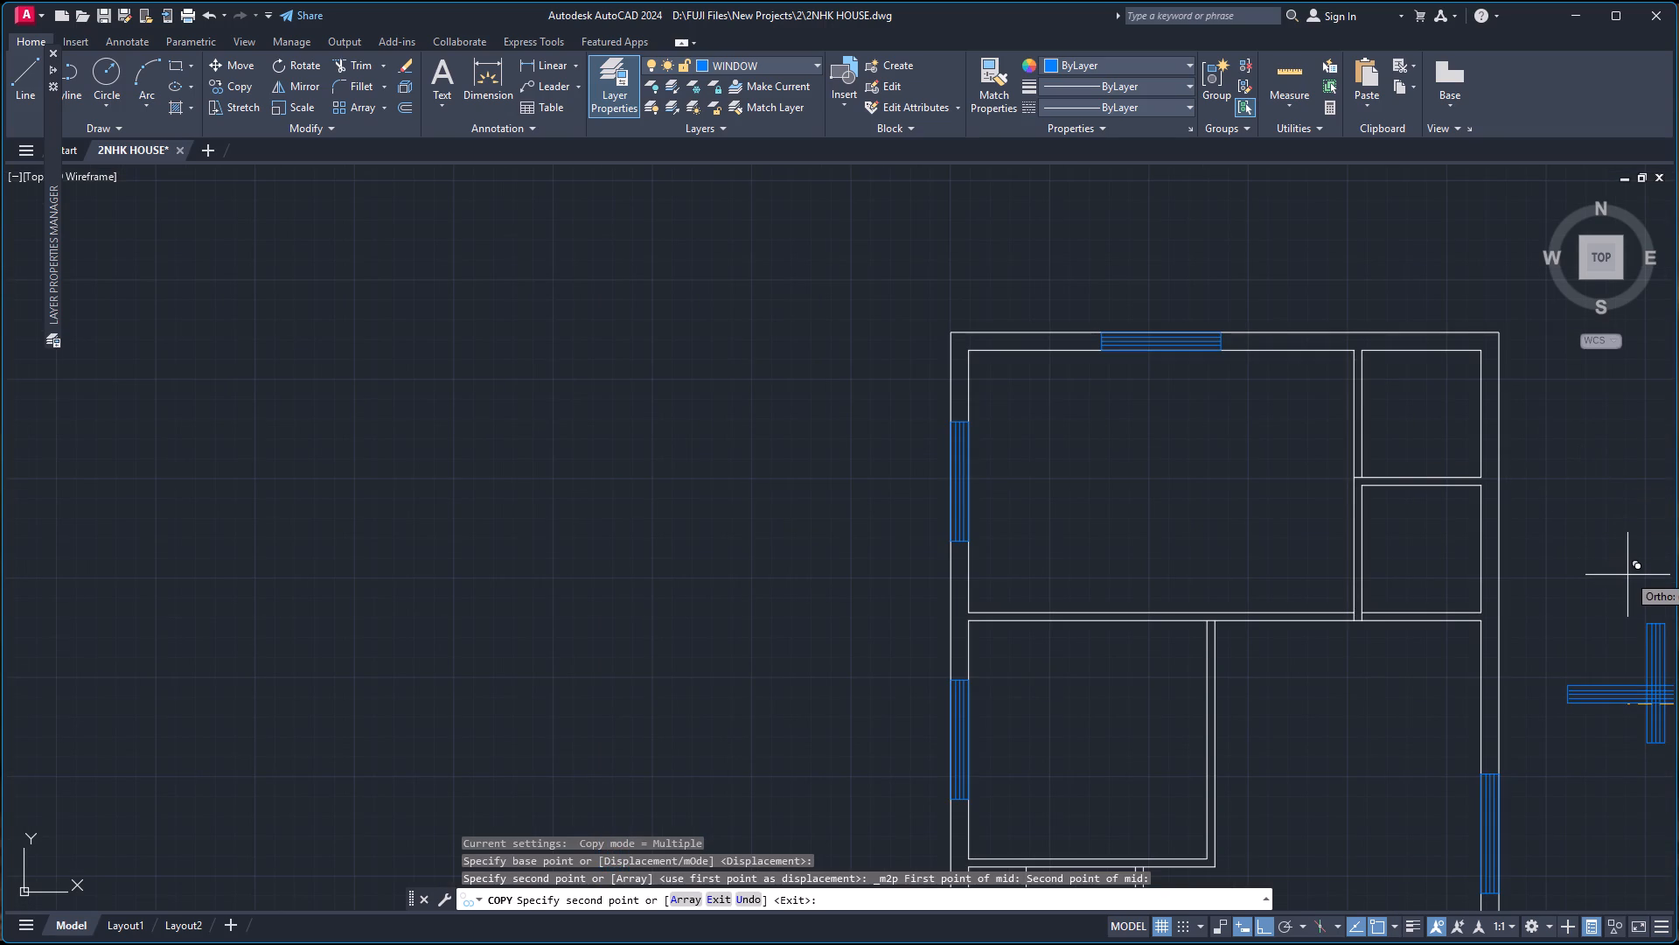
scroll(1508, 484, down, 1)
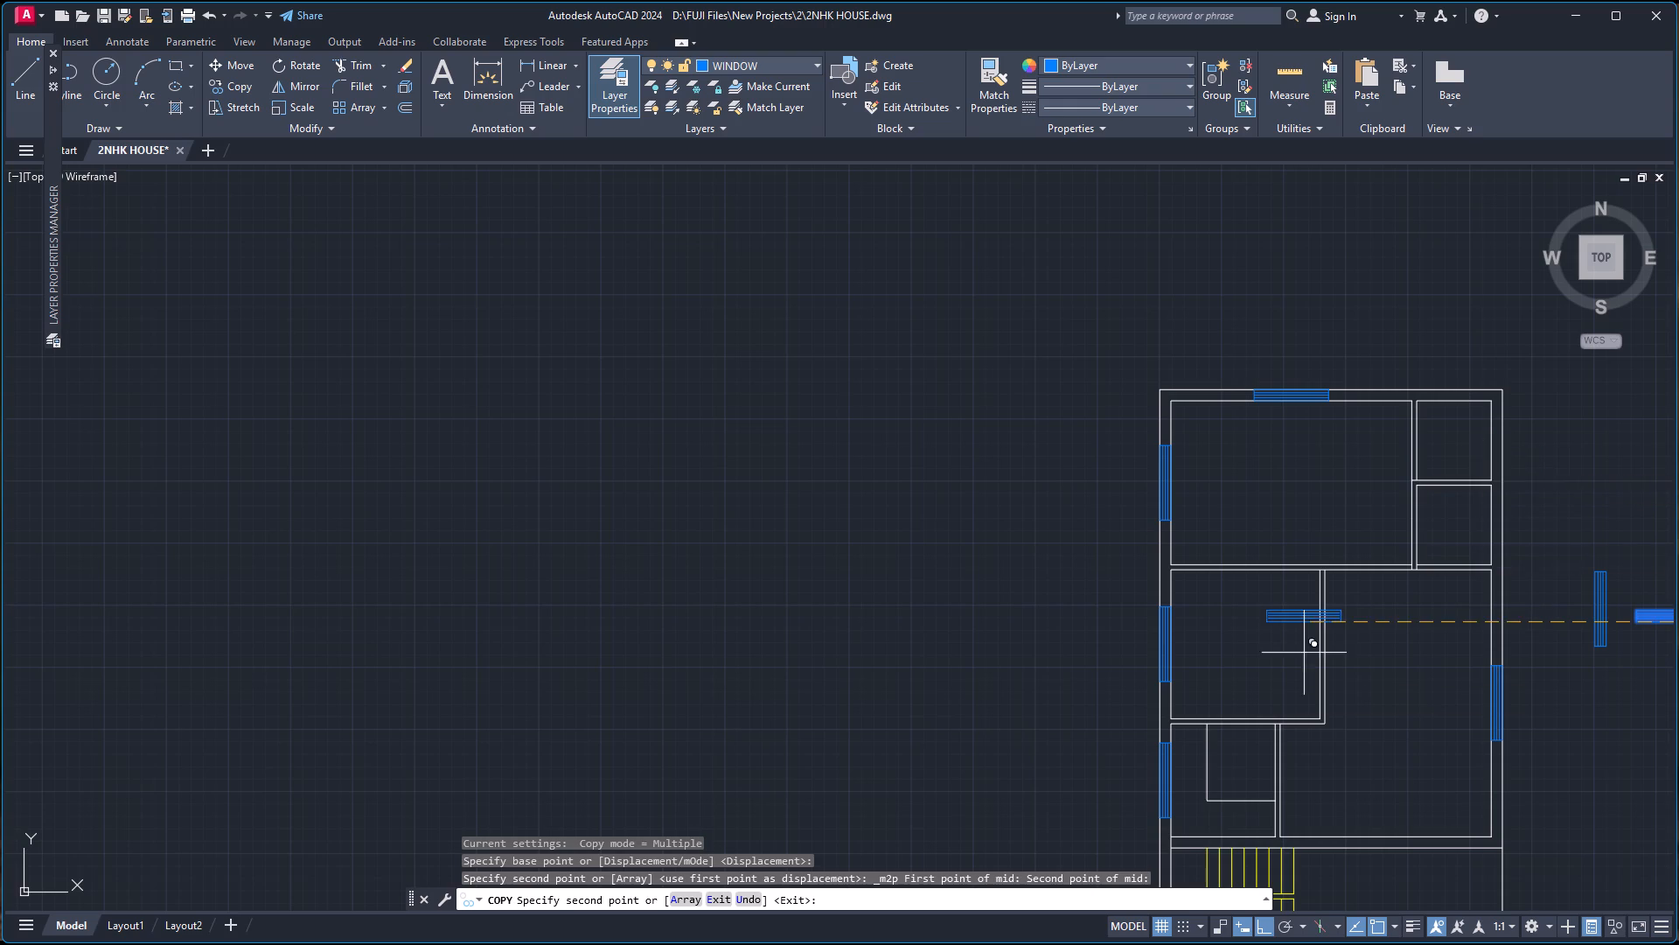
scroll(1278, 681, down, 3)
scroll(1298, 744, up, 4)
scroll(1358, 648, down, 2)
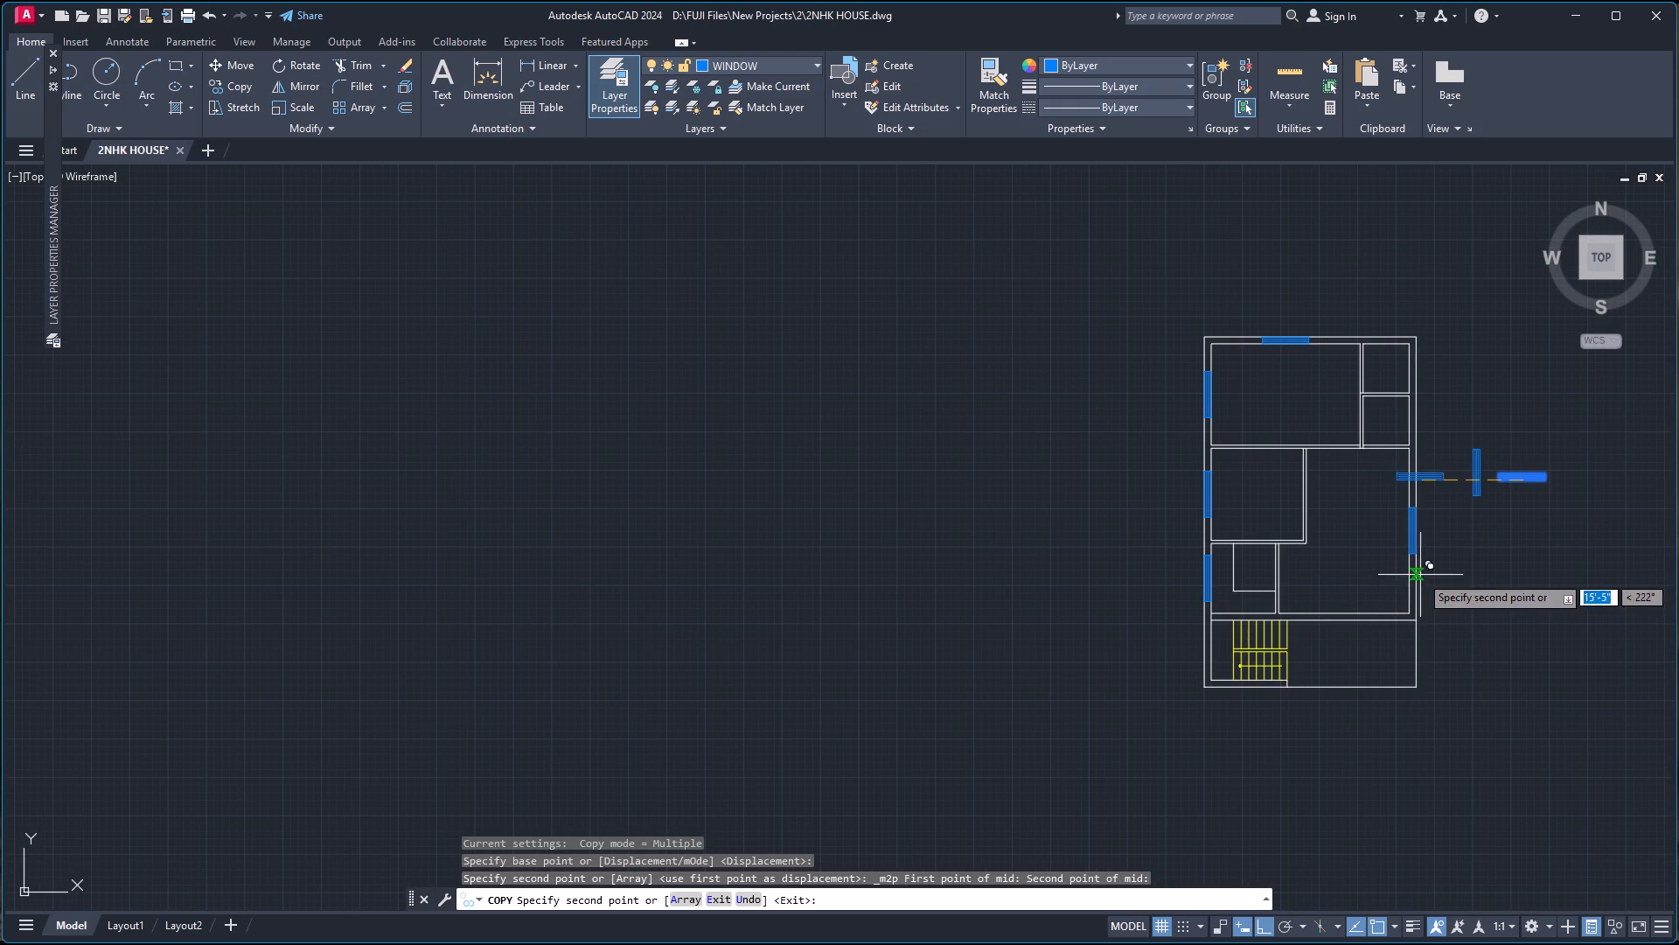
key(Escape)
Stretch the upper end of the spare vertical window downward by 1' to shorten it.
scroll(1496, 450, up, 2)
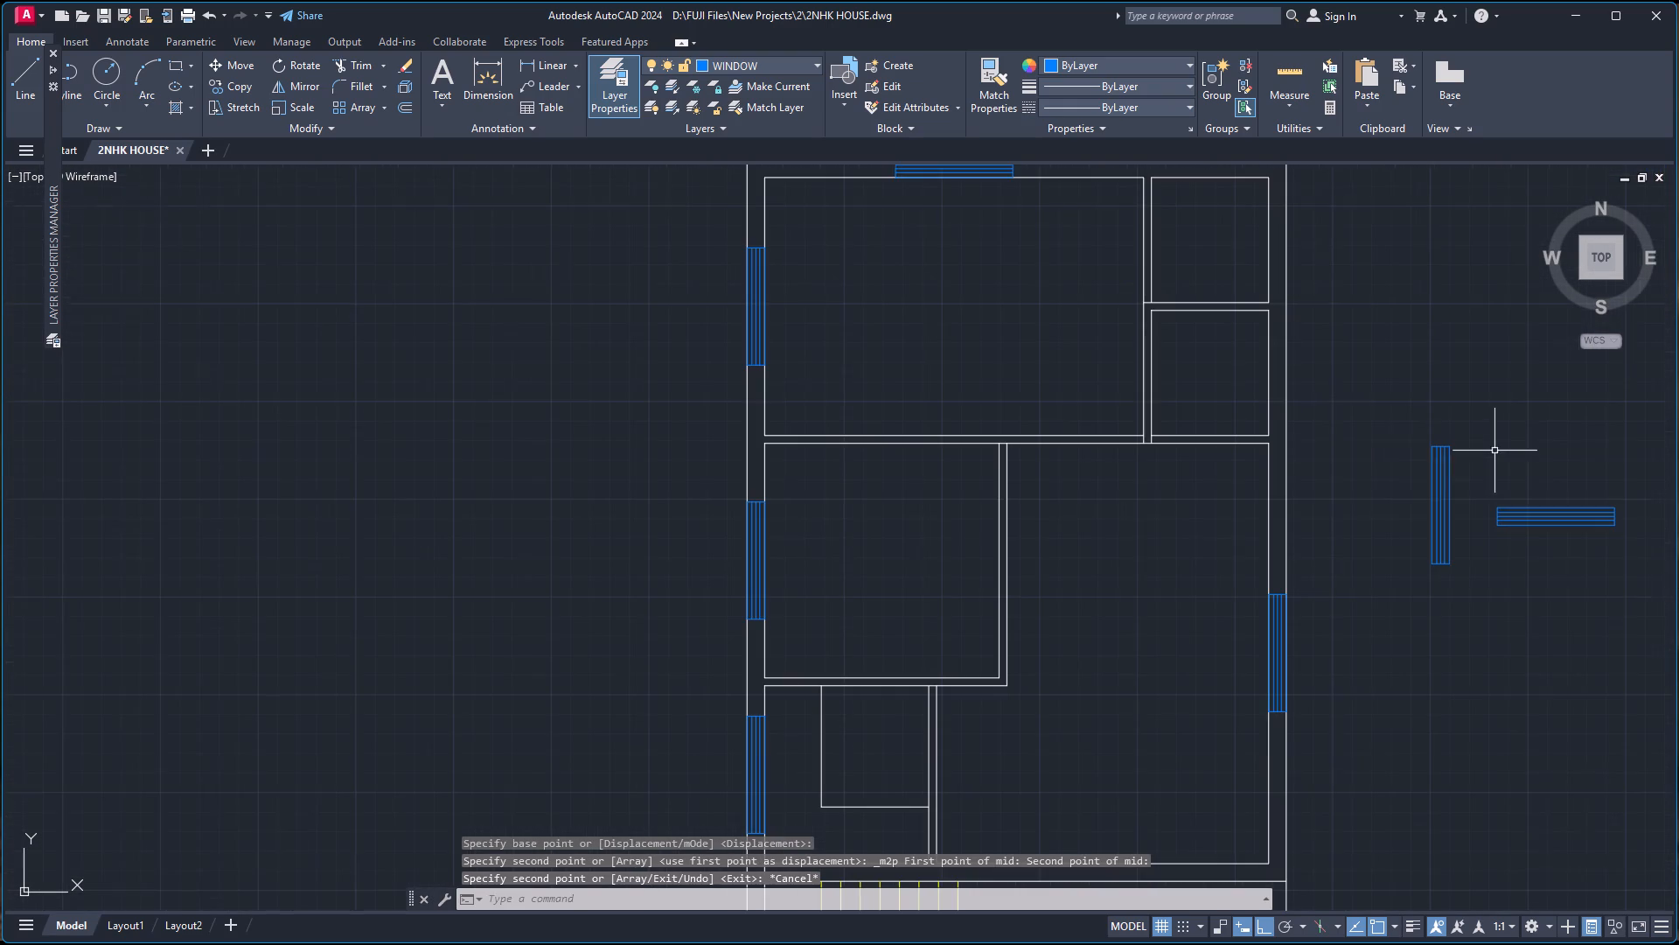
click(1393, 423)
click(1463, 480)
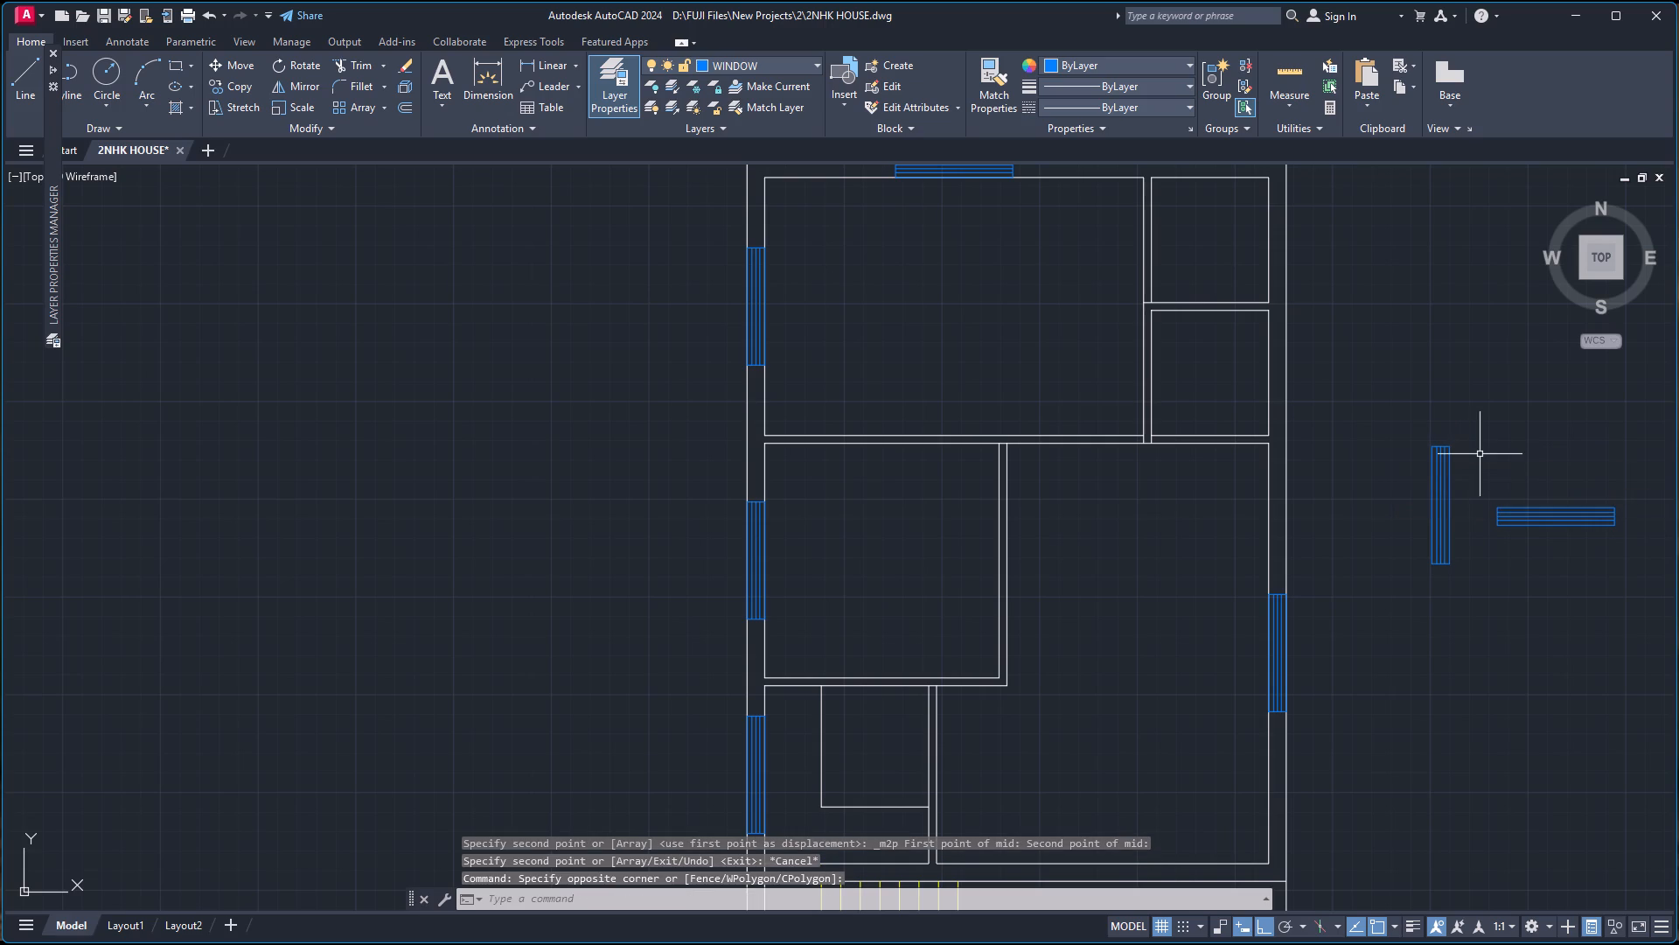
key(s)
key(Return)
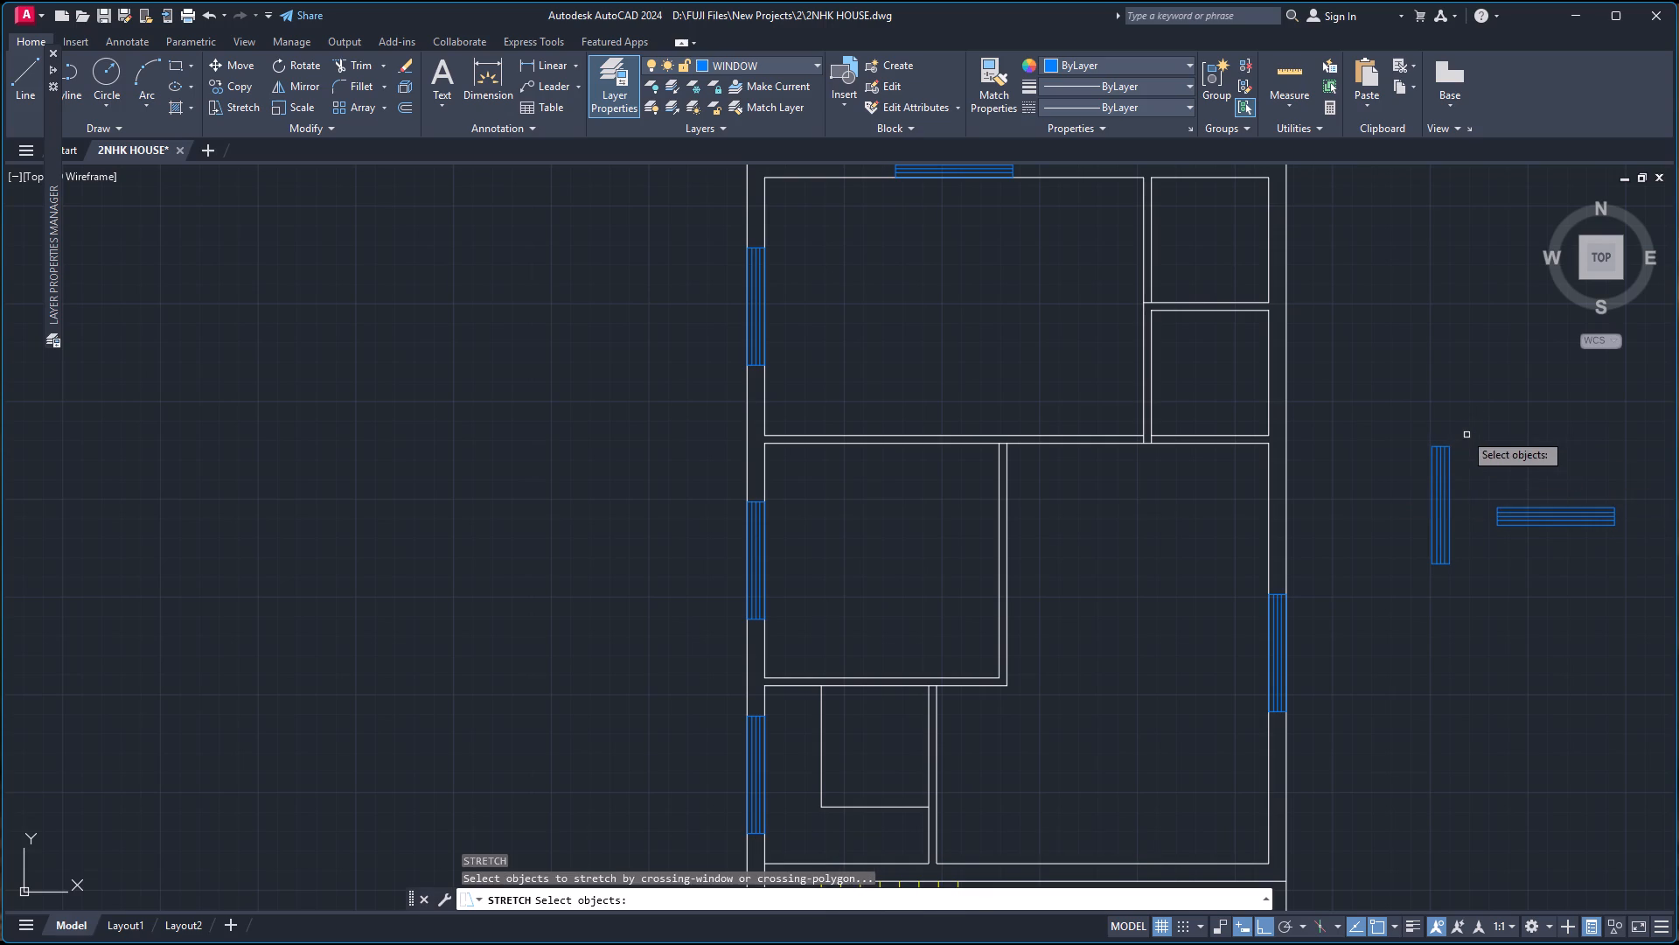
click(1463, 429)
click(1398, 496)
key(Return)
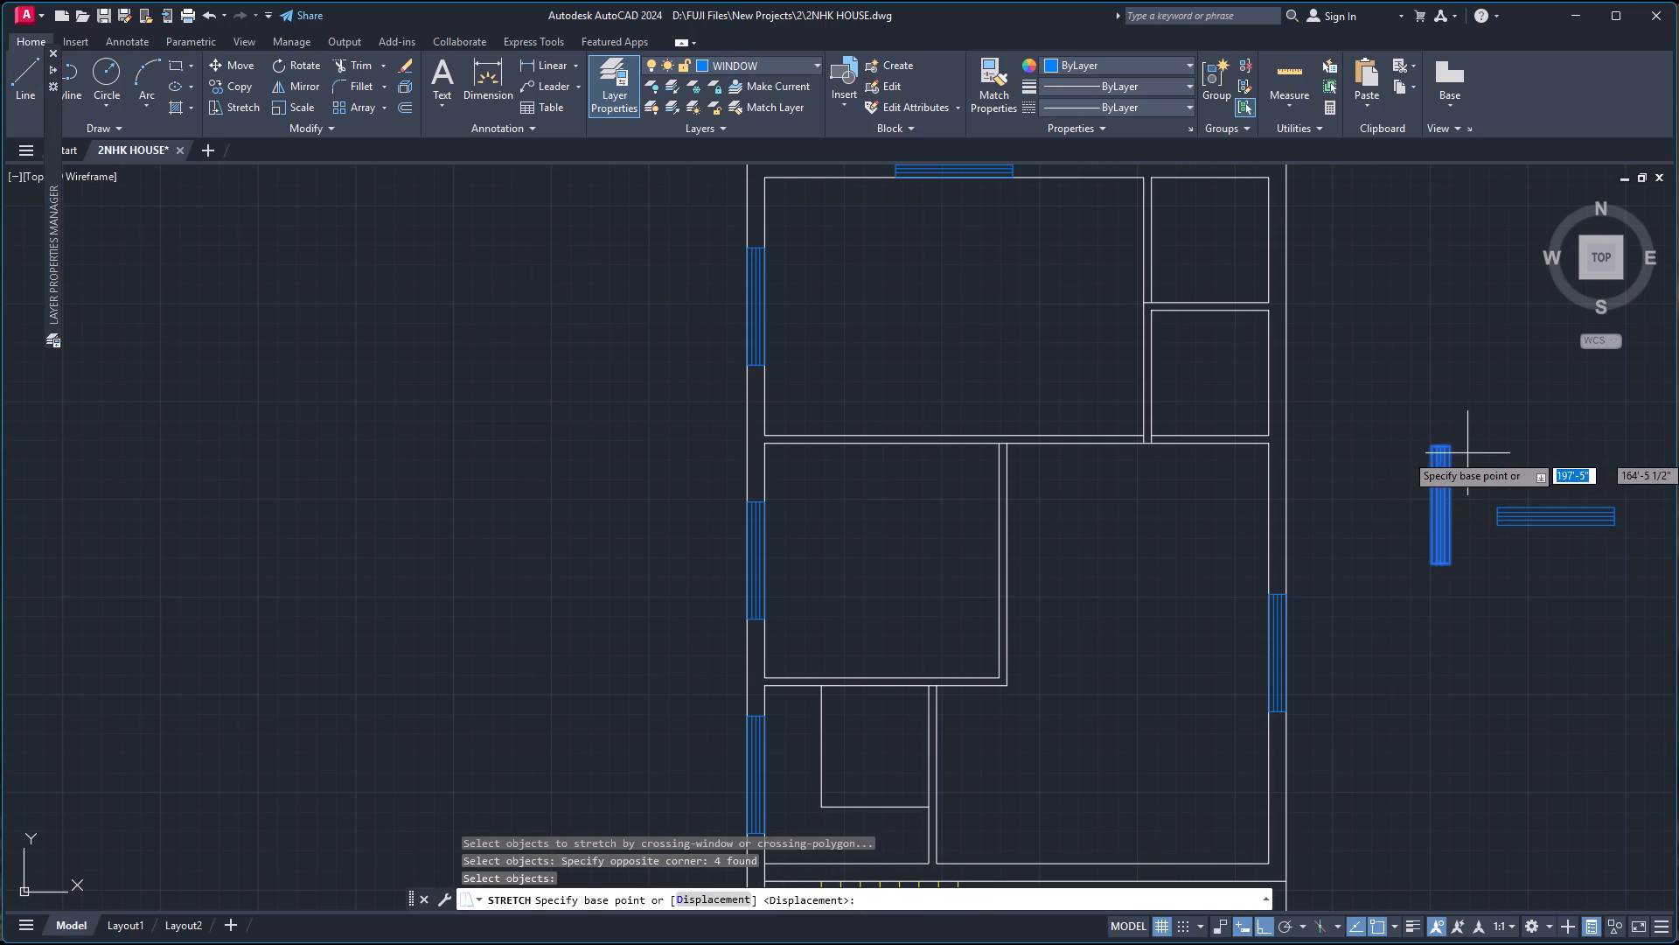
click(1453, 450)
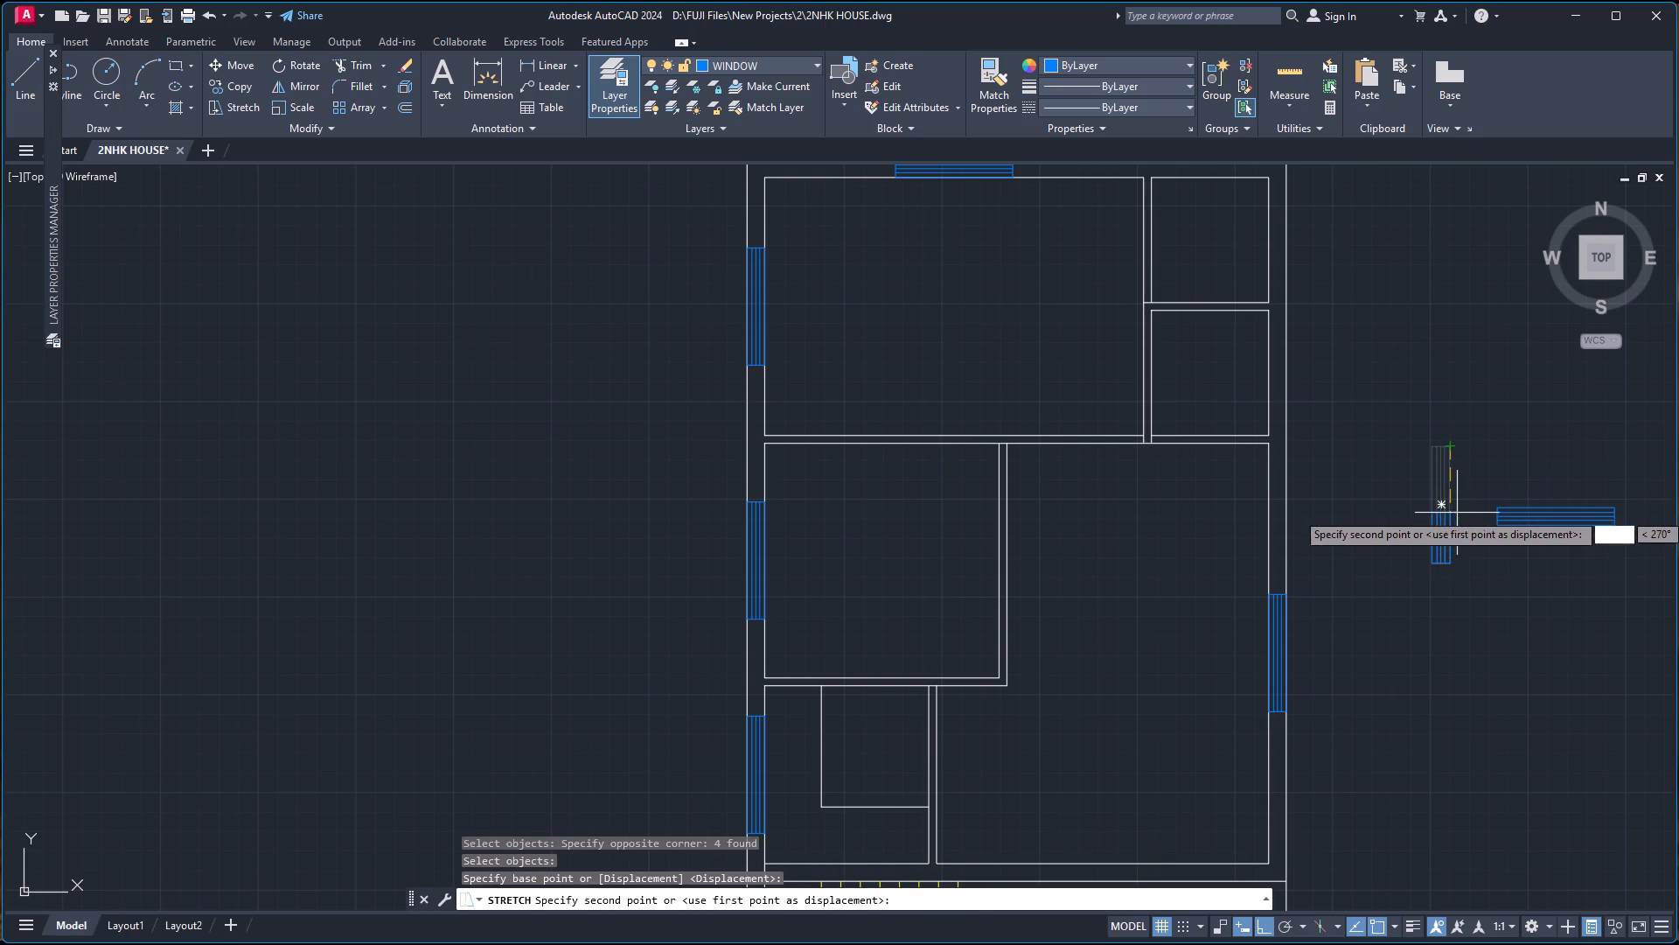
key(1)
key(apostrophe)
key(Return)
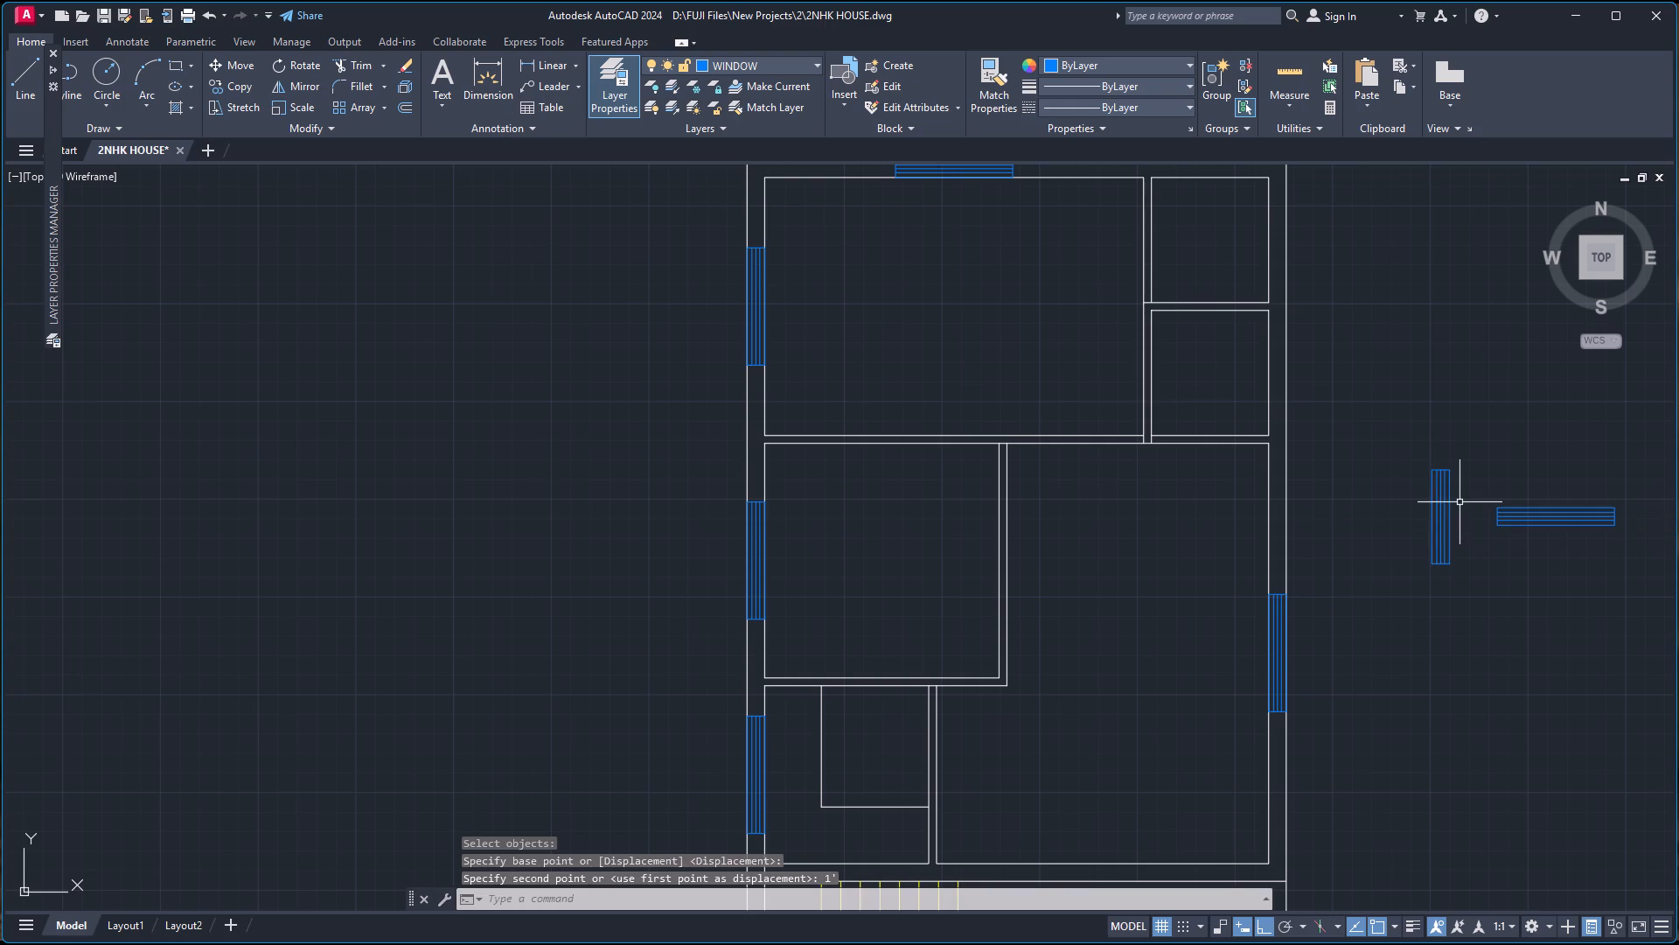
Copy the shortened window by its right edge midpoint into the left outer wall, centered between the stair area's inner corners, and finish copying.
click(1415, 443)
click(1466, 598)
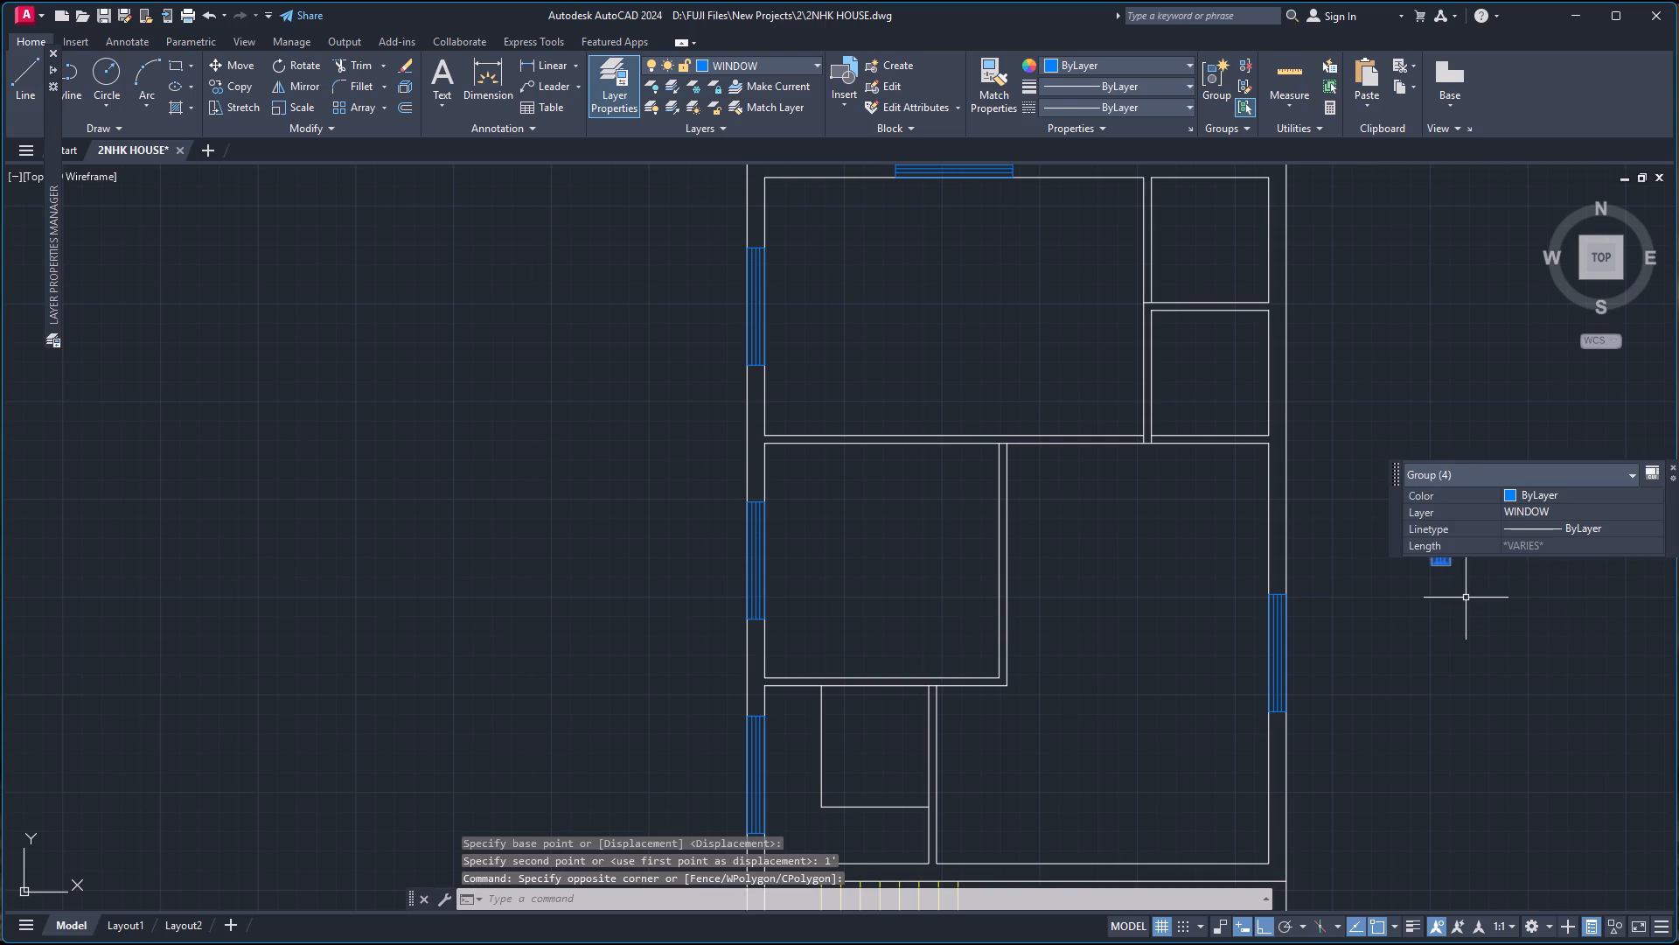
text(CO)
key(Return)
scroll(1467, 587, up, 1)
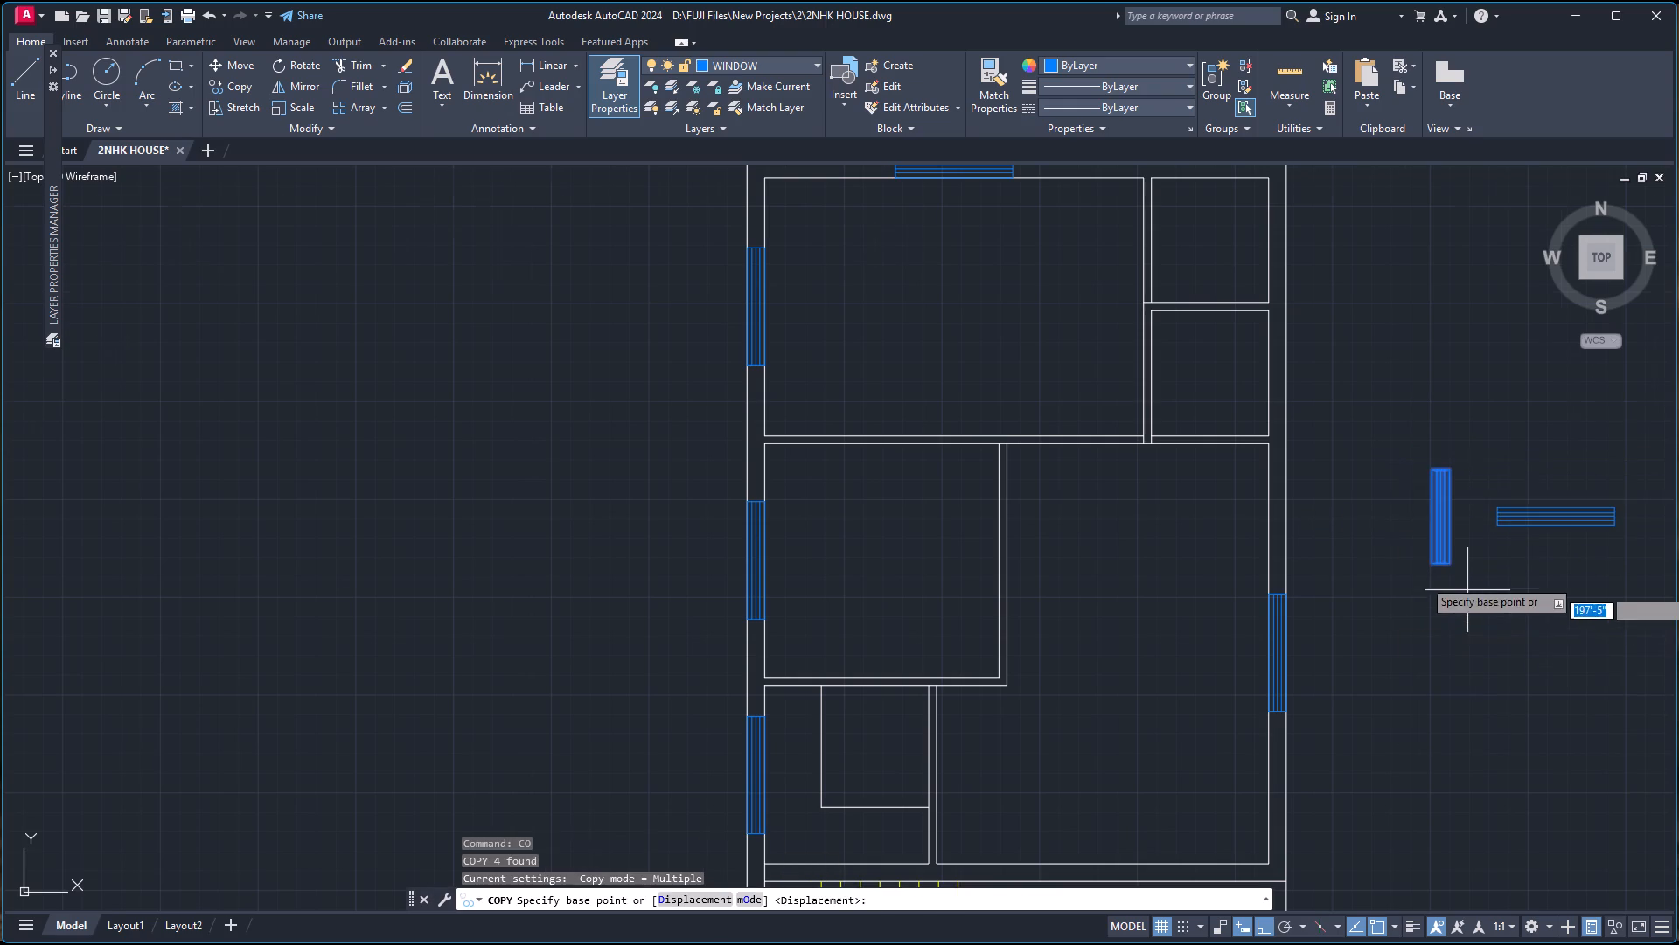
scroll(1467, 572, up, 1)
click(1415, 434)
scroll(978, 696, down, 5)
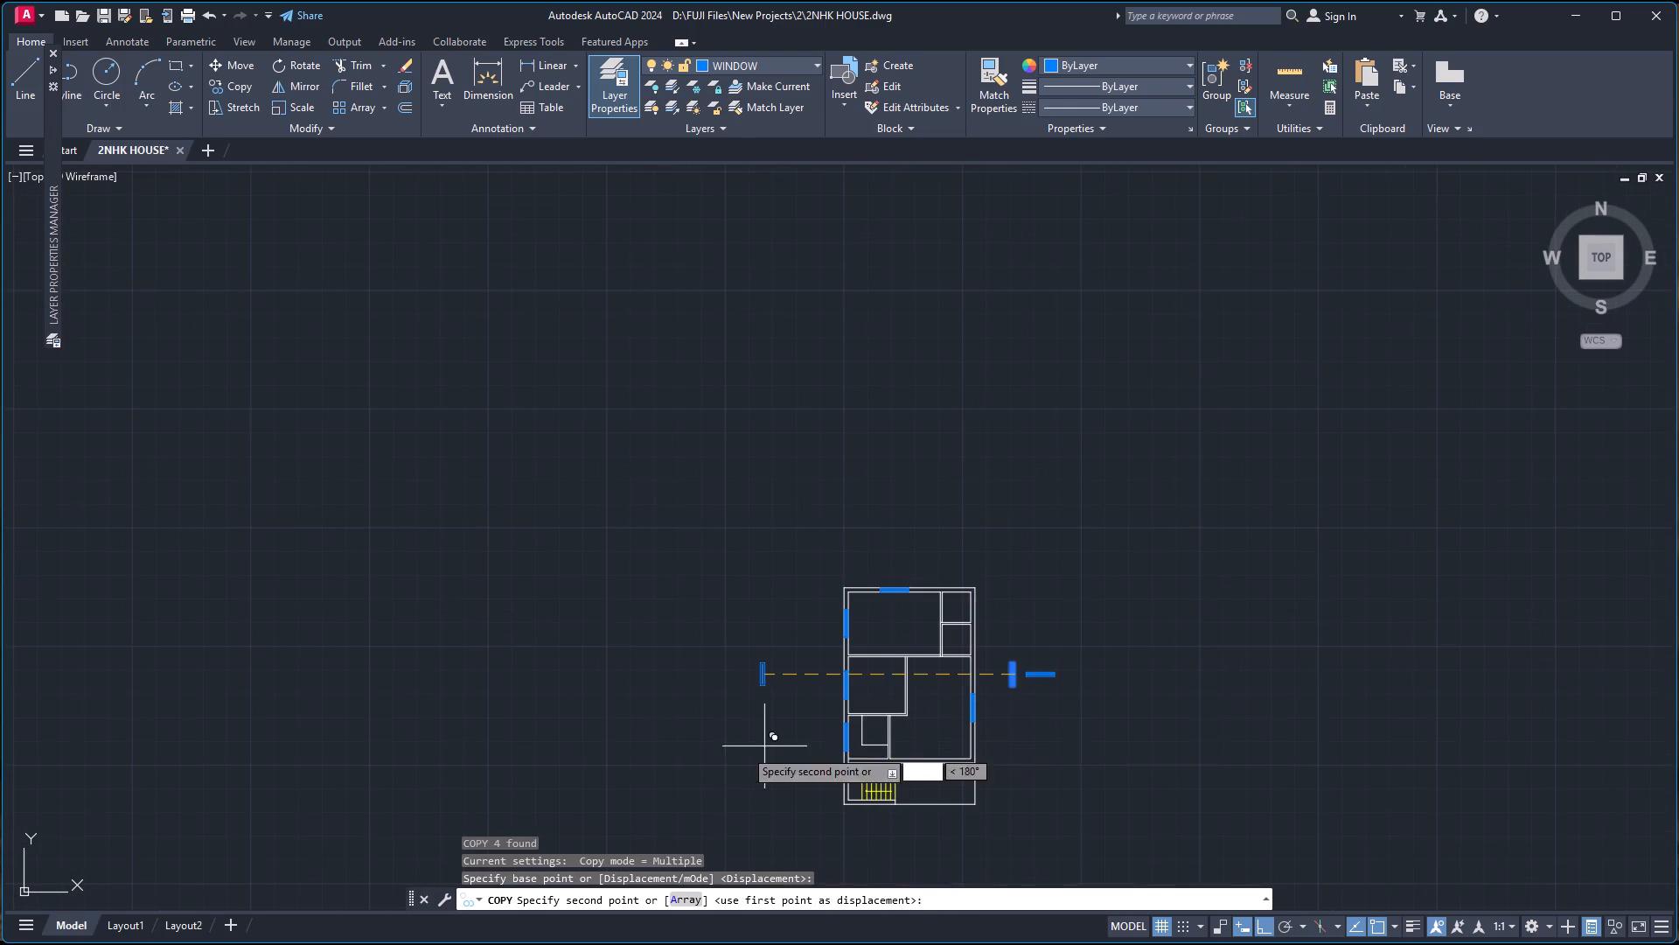
scroll(815, 777, up, 4)
right_click(826, 787)
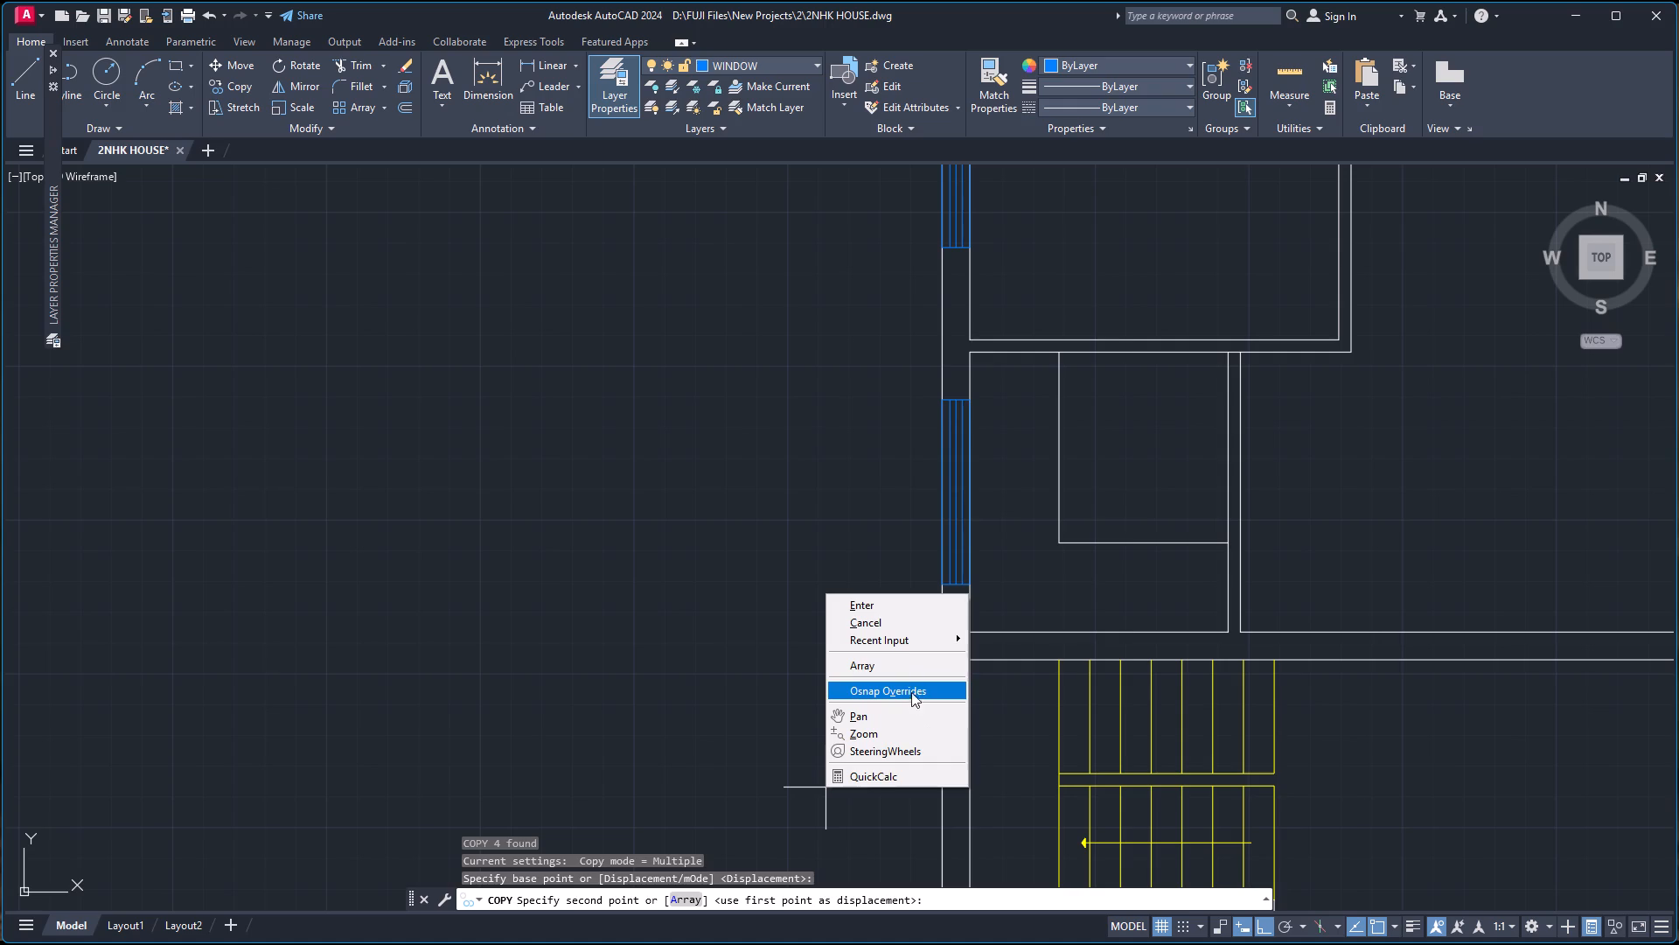
click(1076, 341)
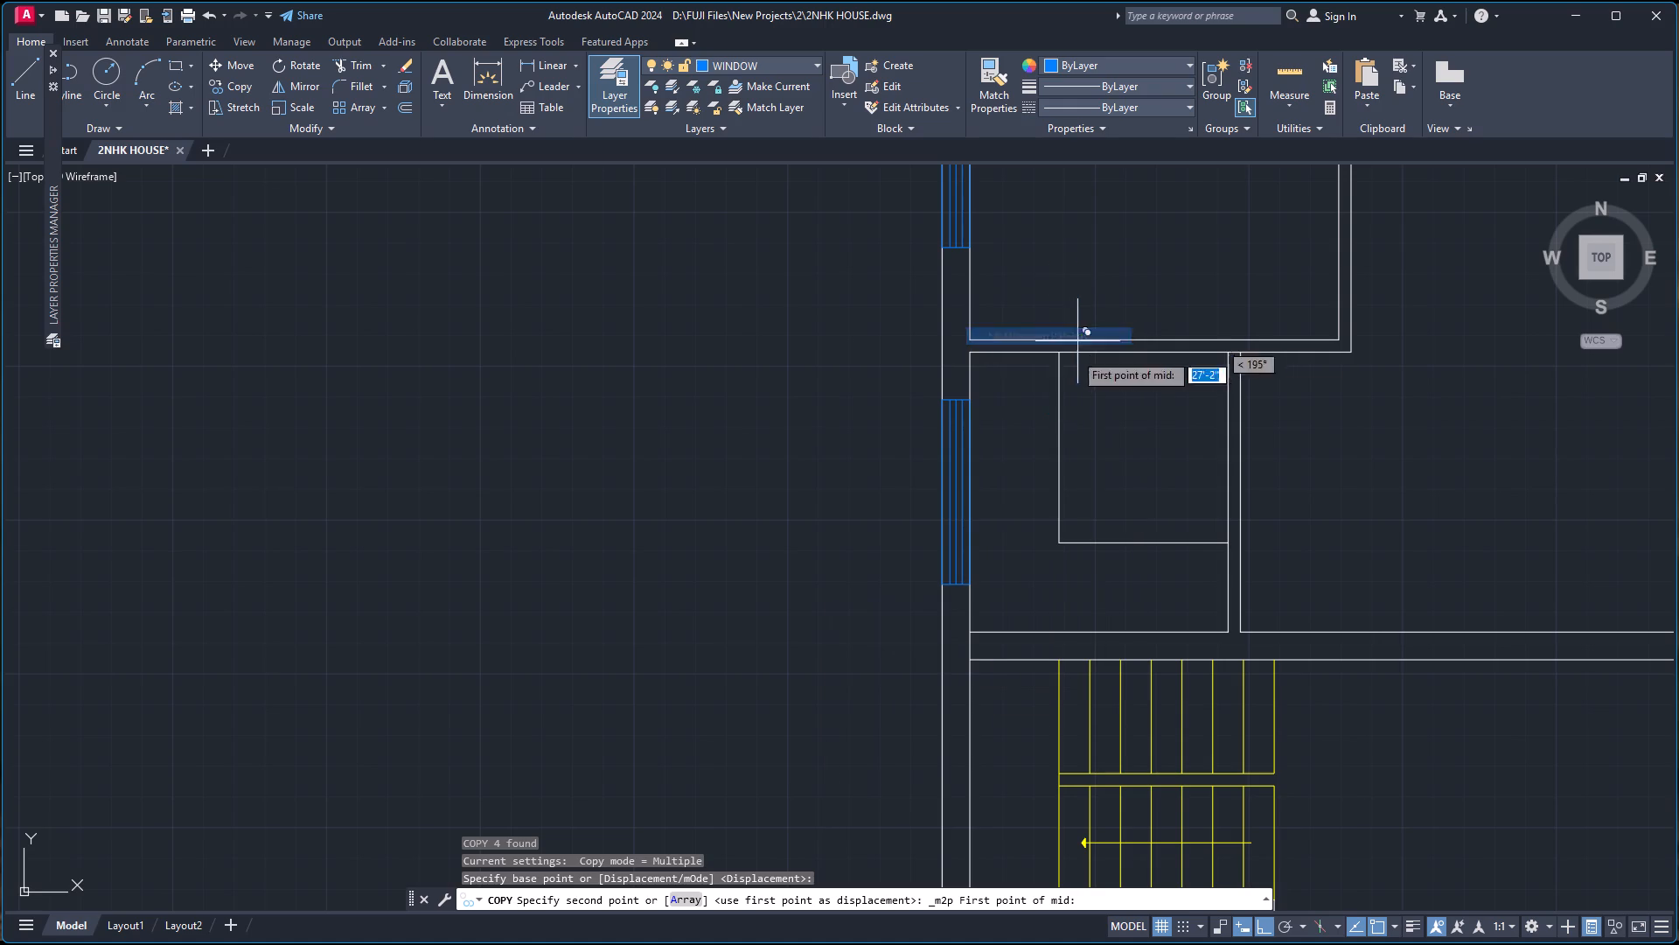
click(964, 664)
scroll(964, 665, down, 4)
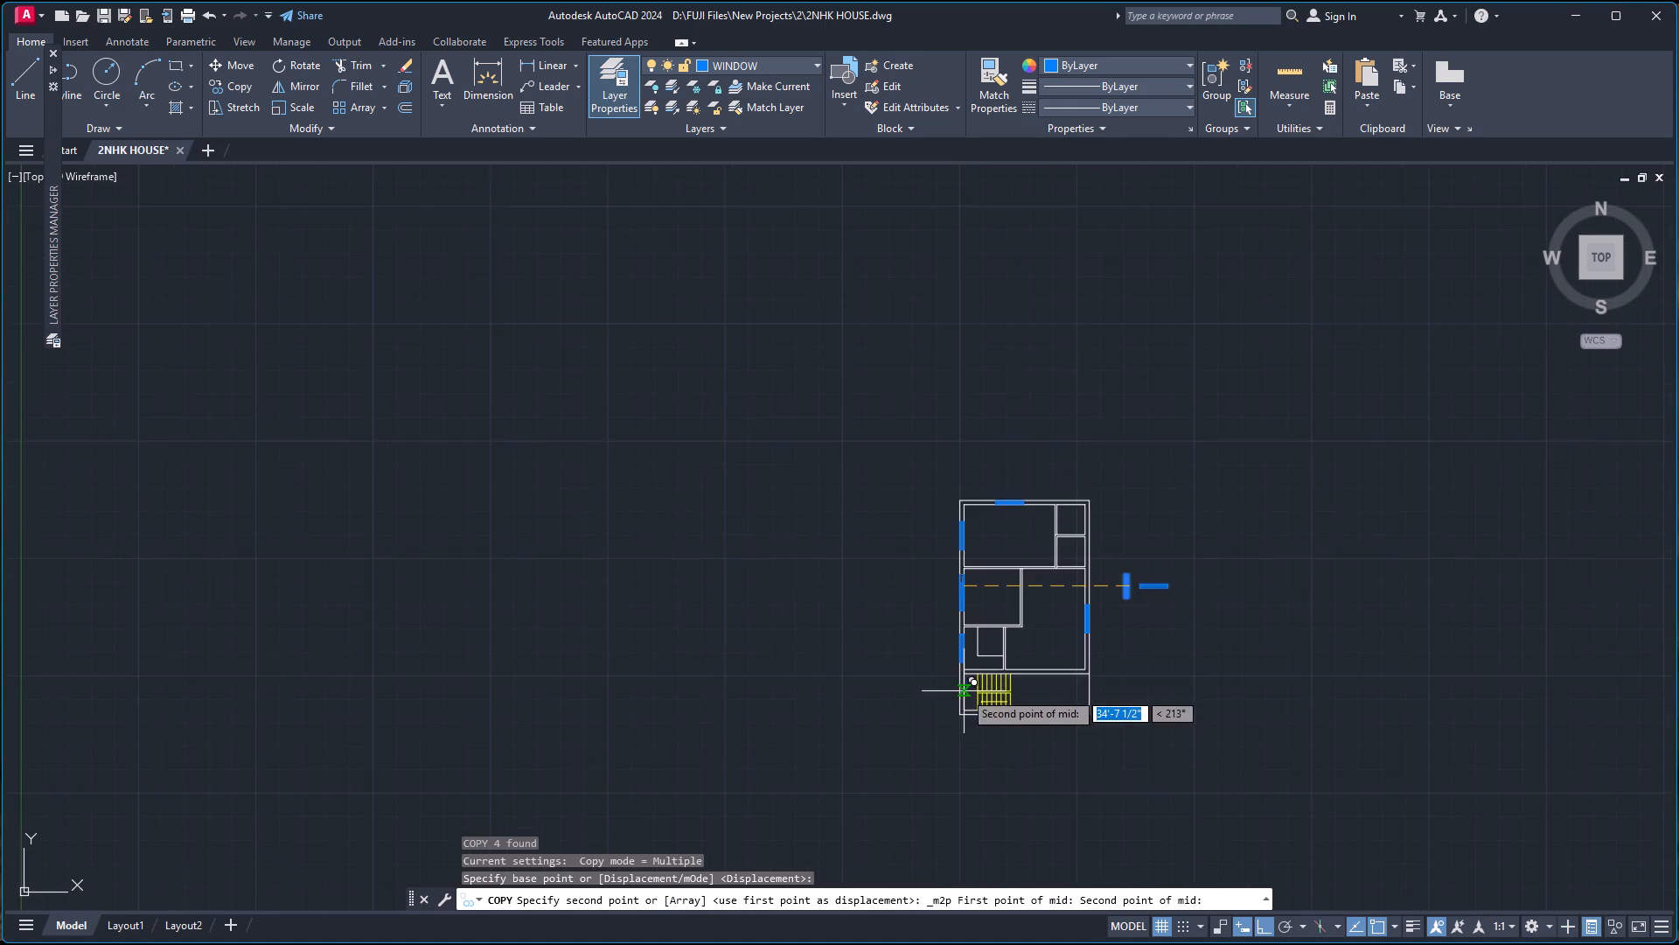
scroll(963, 691, up, 3)
click(960, 774)
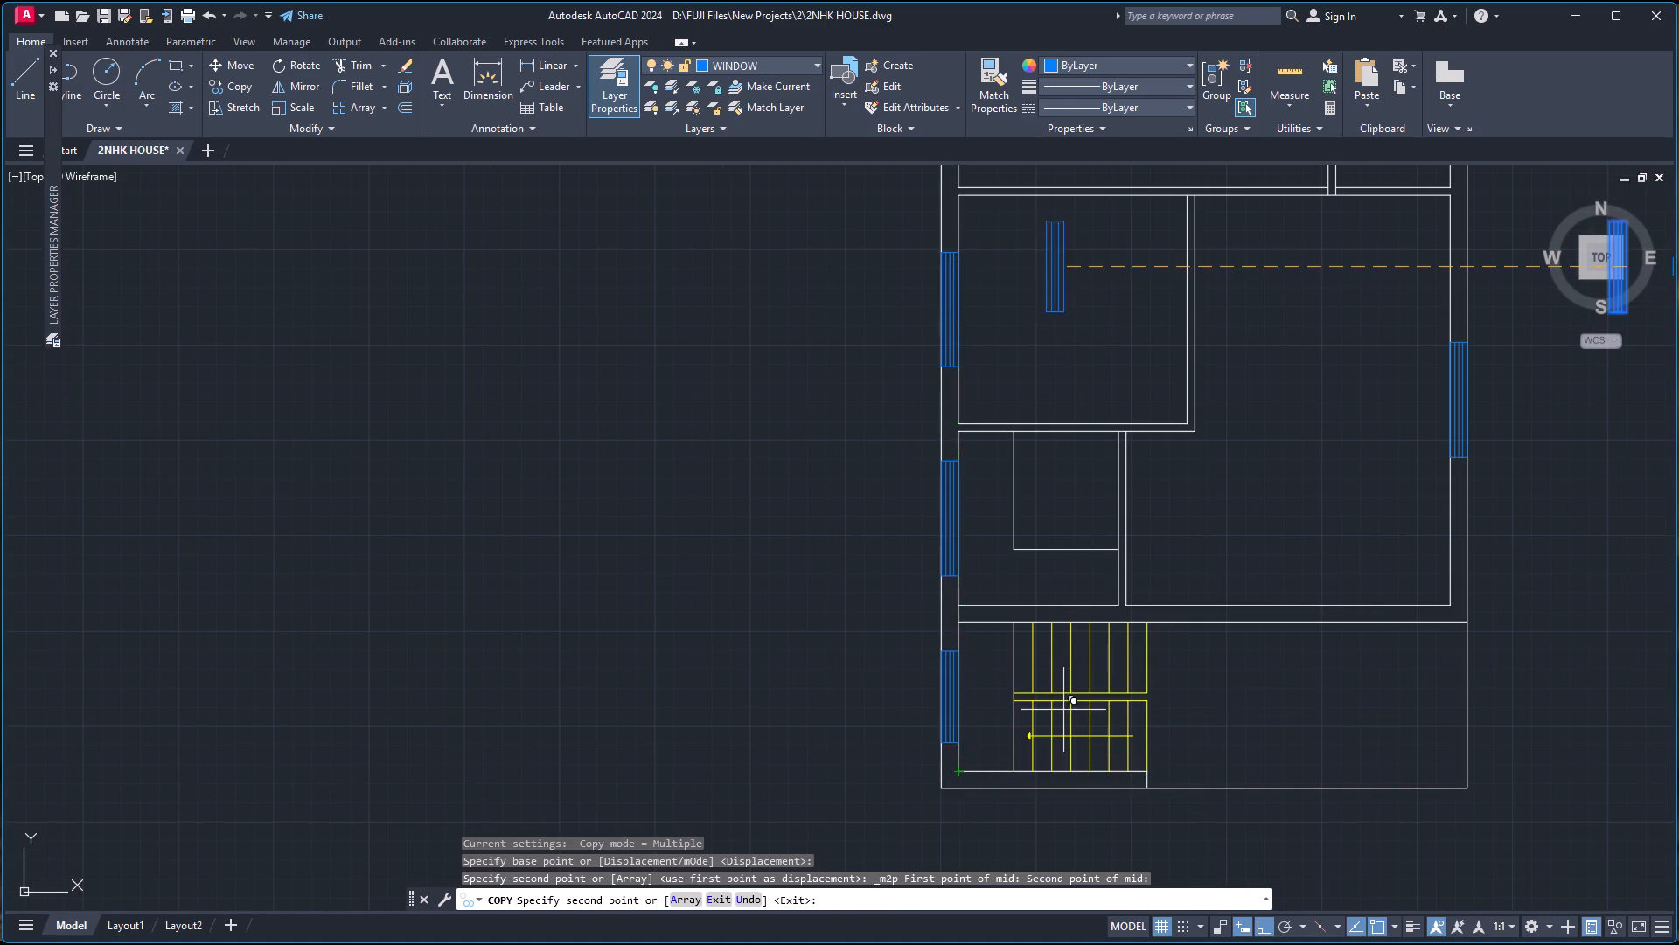
scroll(1251, 668, down, 1)
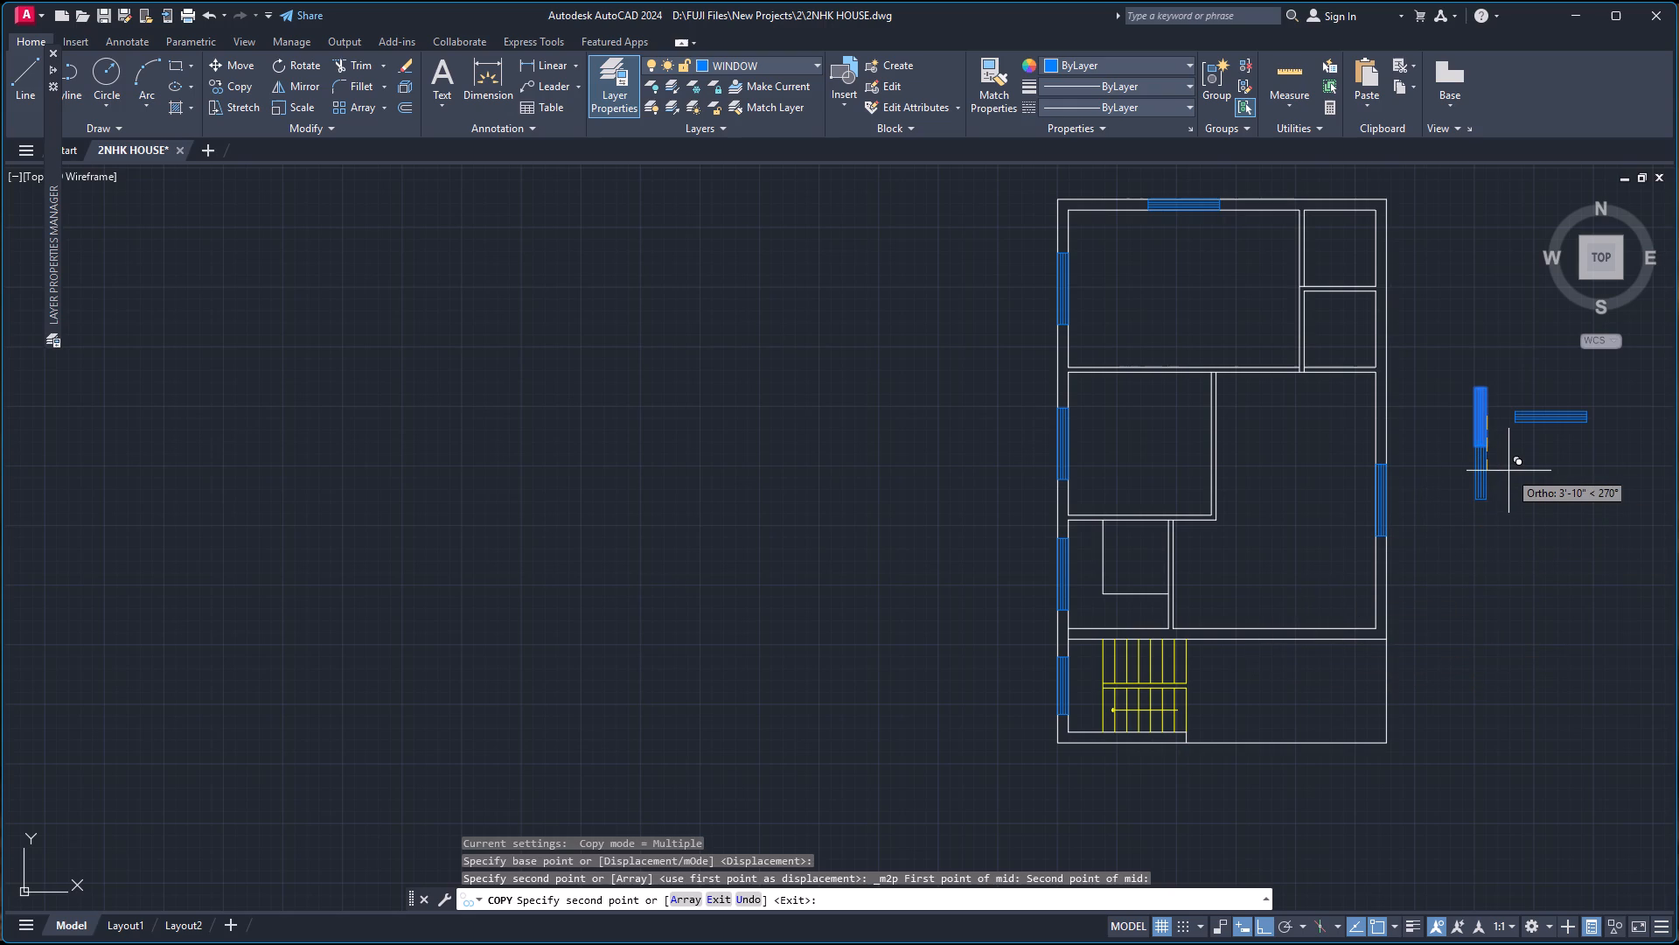
key(Escape)
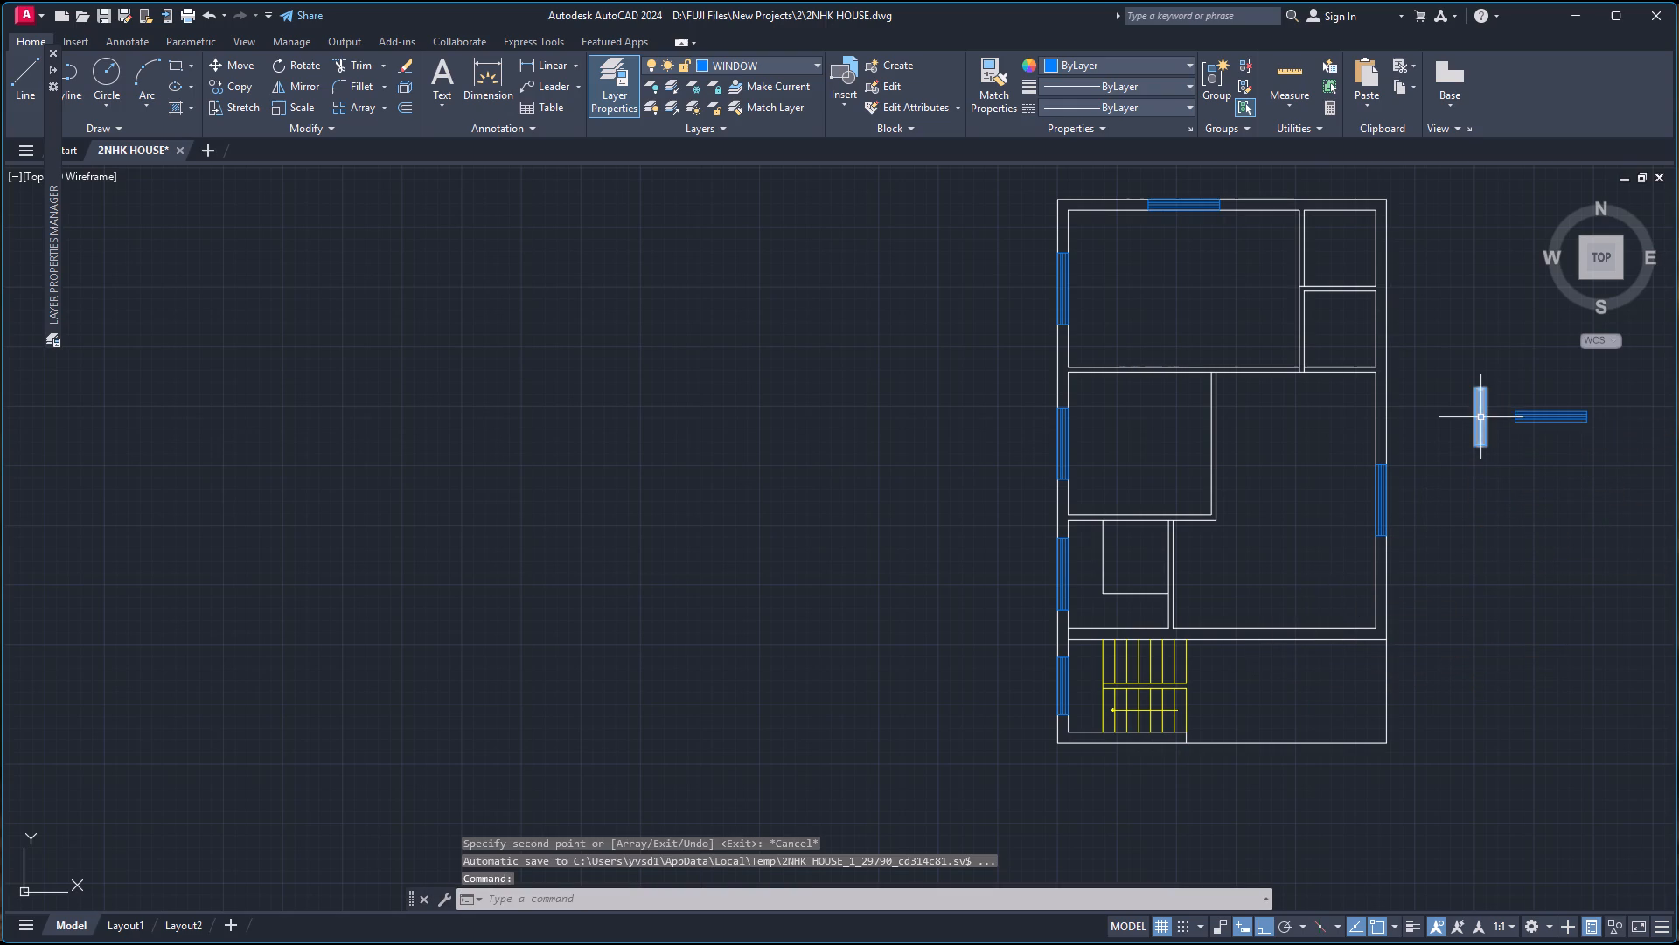
Rotate the shortened spare window about its lower-right corner by 90° counterclockwise so it lies horizontally.
click(1478, 418)
key(Escape)
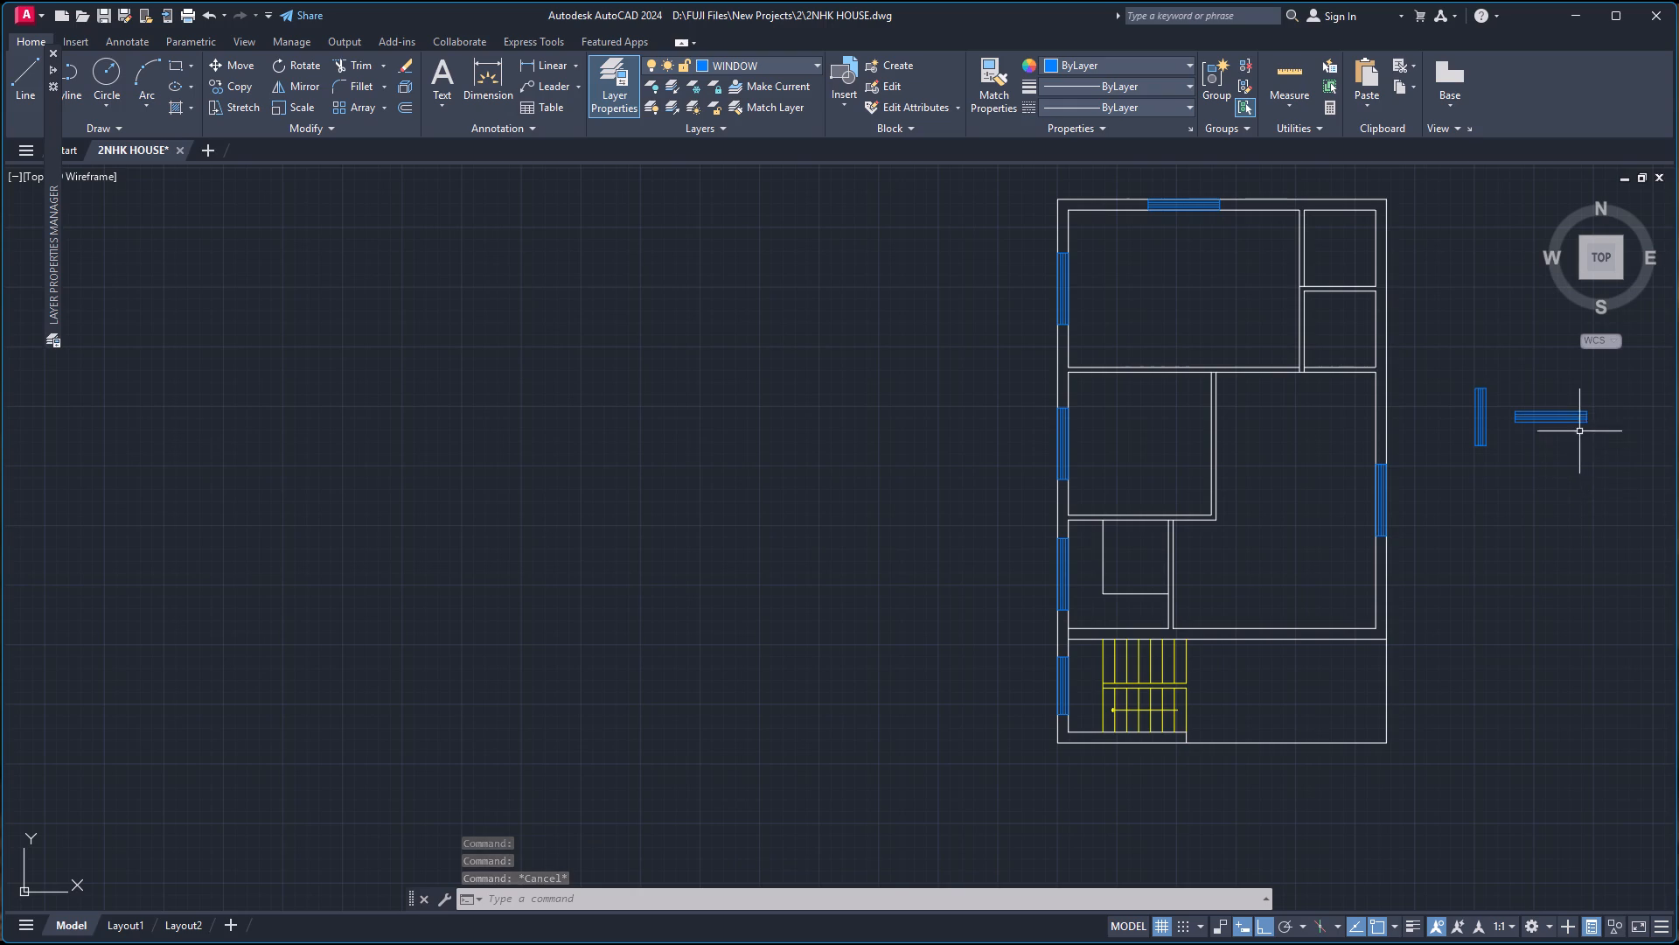
scroll(1576, 428, up, 2)
click(1267, 310)
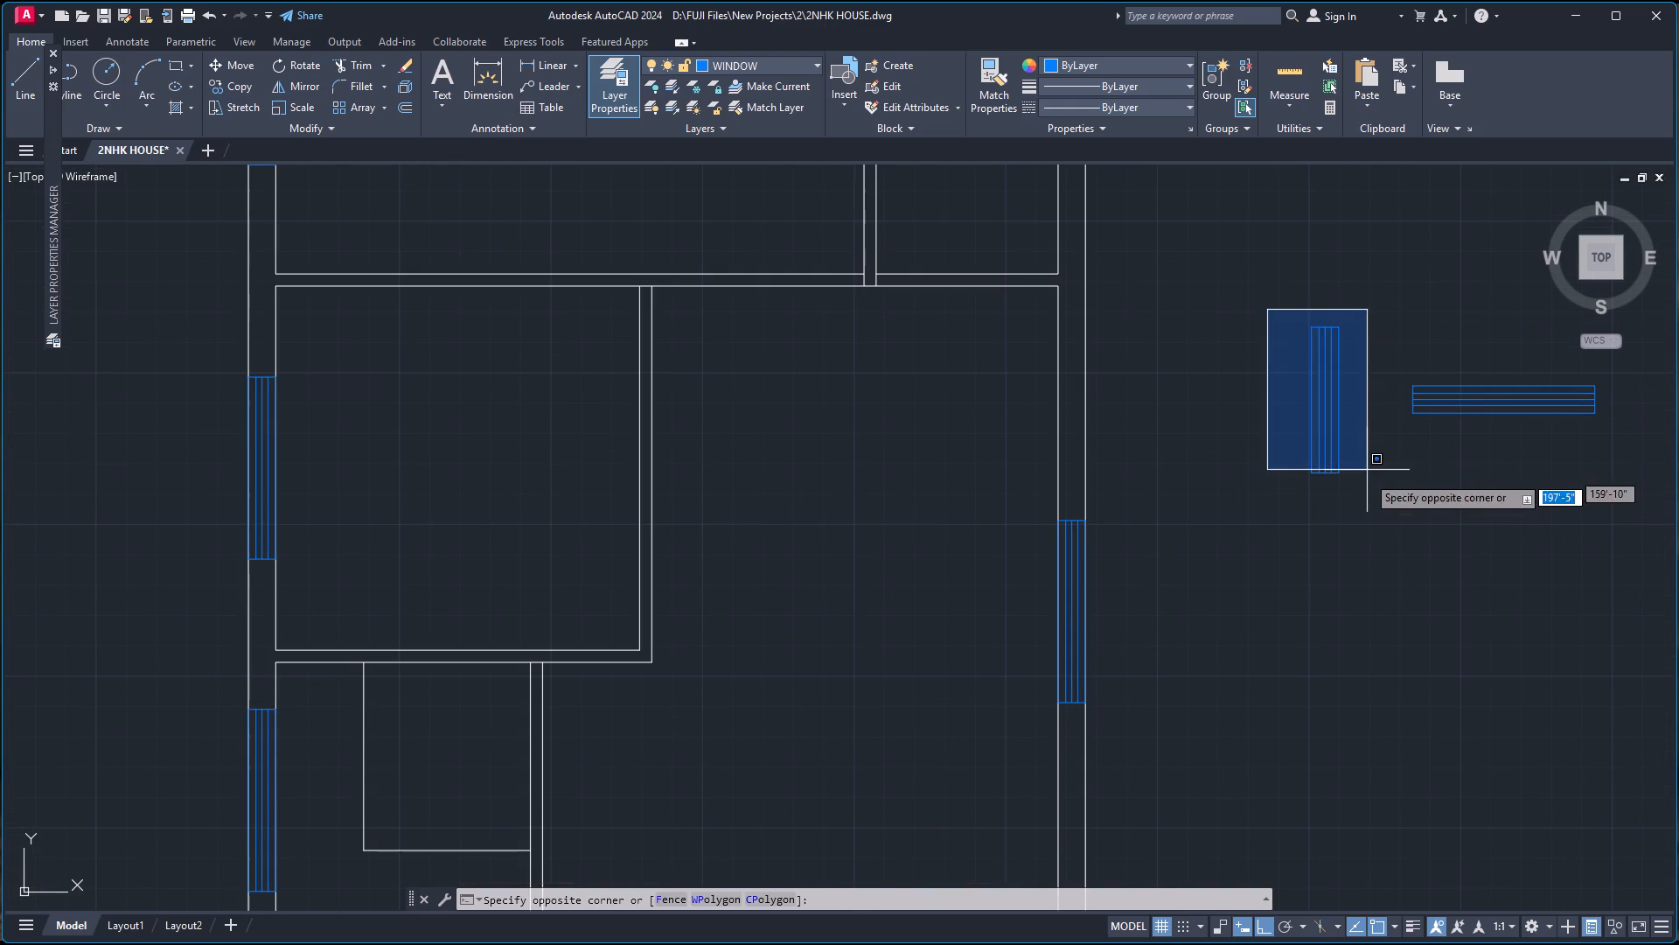
click(1364, 495)
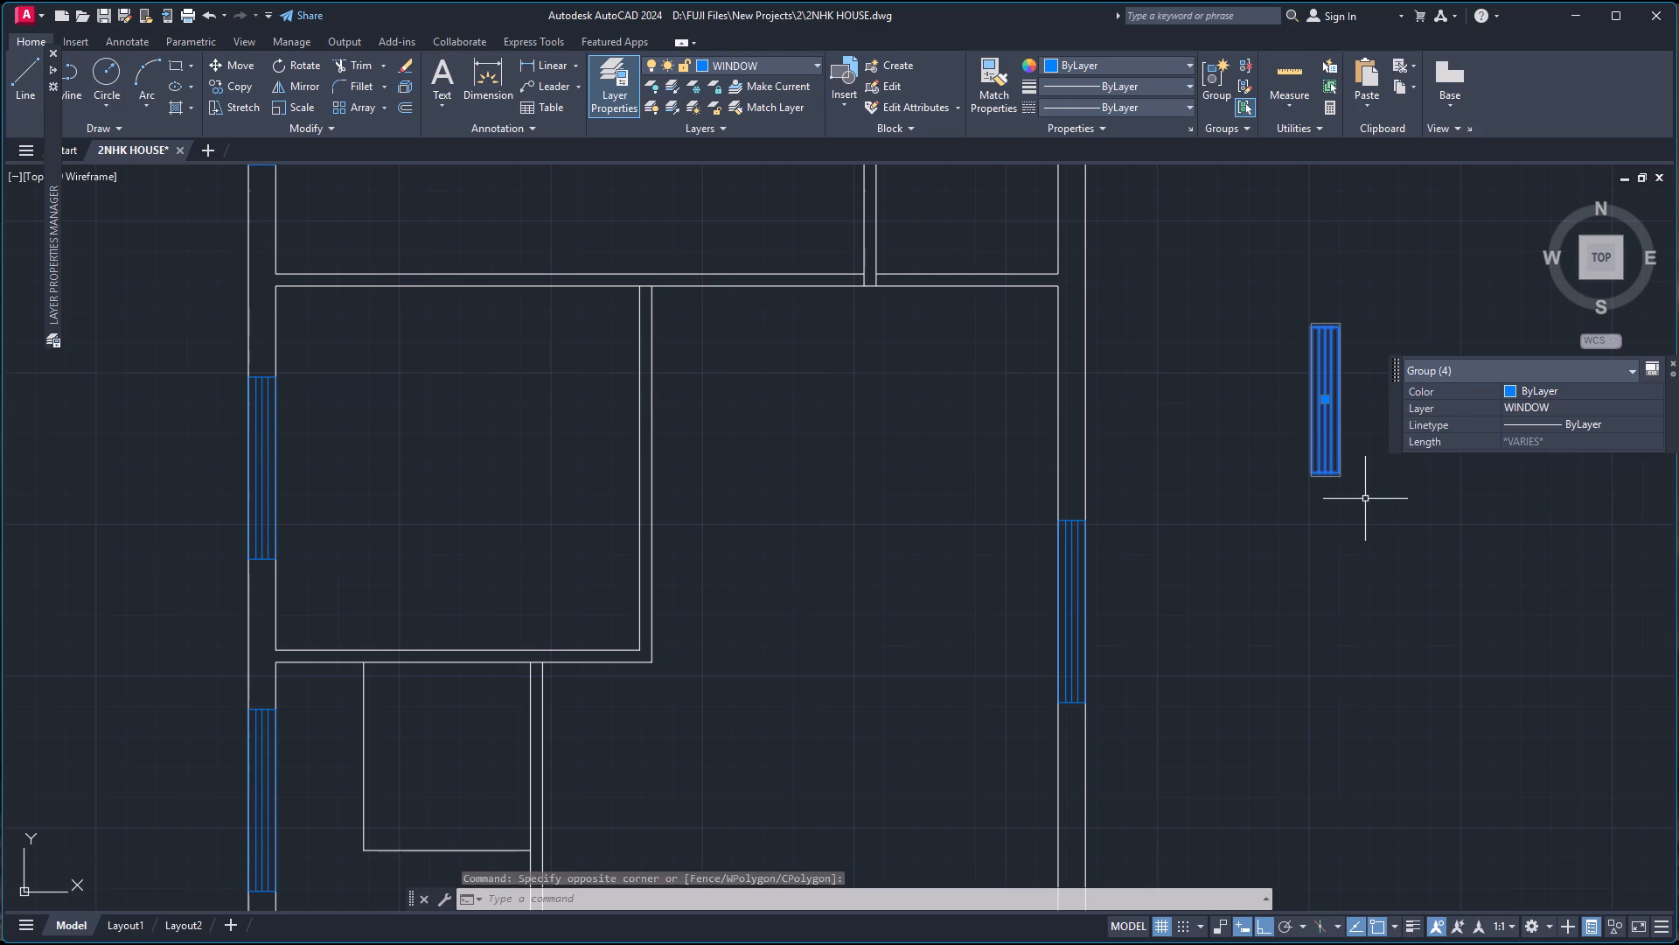
text(RO)
key(Return)
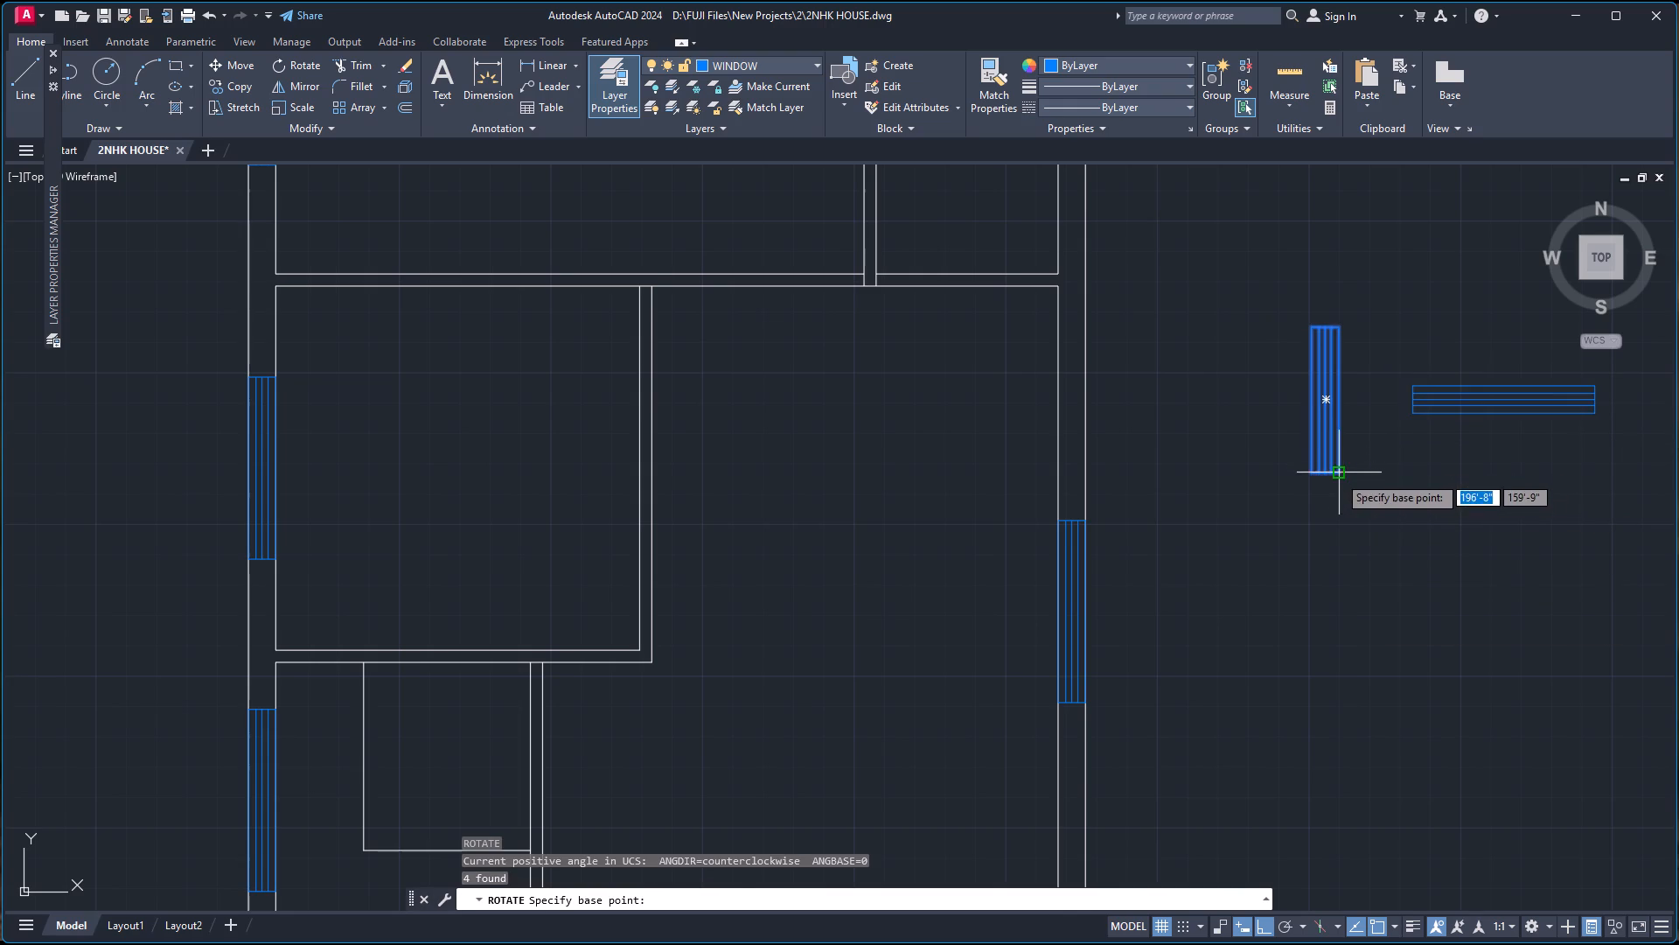
click(1338, 477)
click(1364, 326)
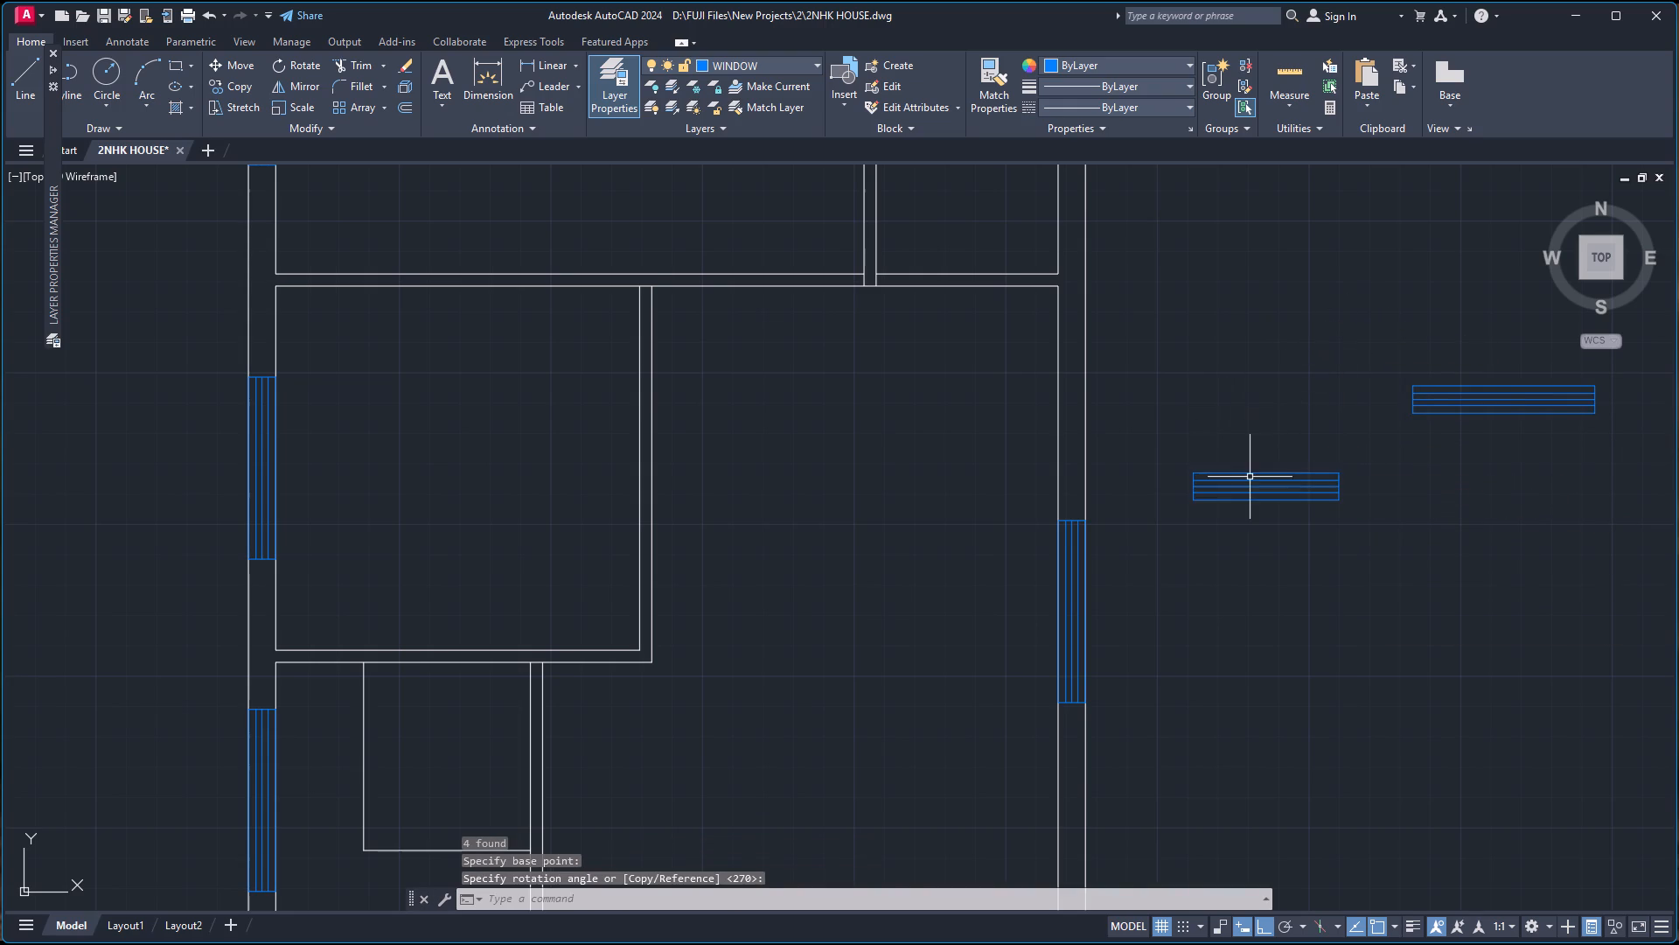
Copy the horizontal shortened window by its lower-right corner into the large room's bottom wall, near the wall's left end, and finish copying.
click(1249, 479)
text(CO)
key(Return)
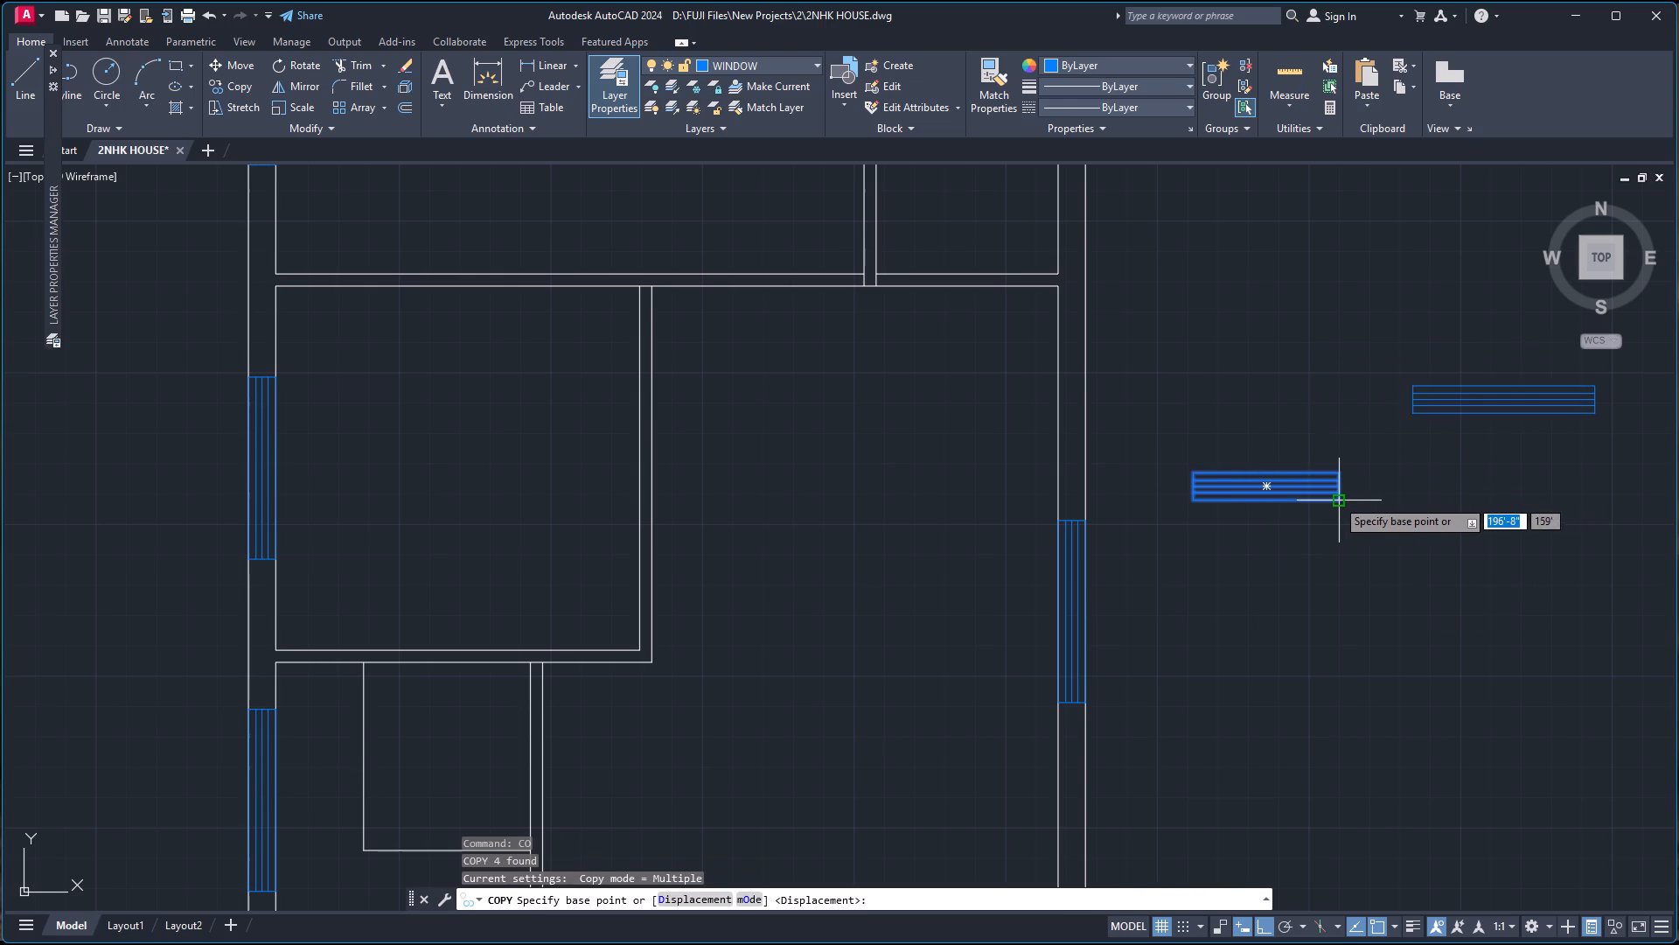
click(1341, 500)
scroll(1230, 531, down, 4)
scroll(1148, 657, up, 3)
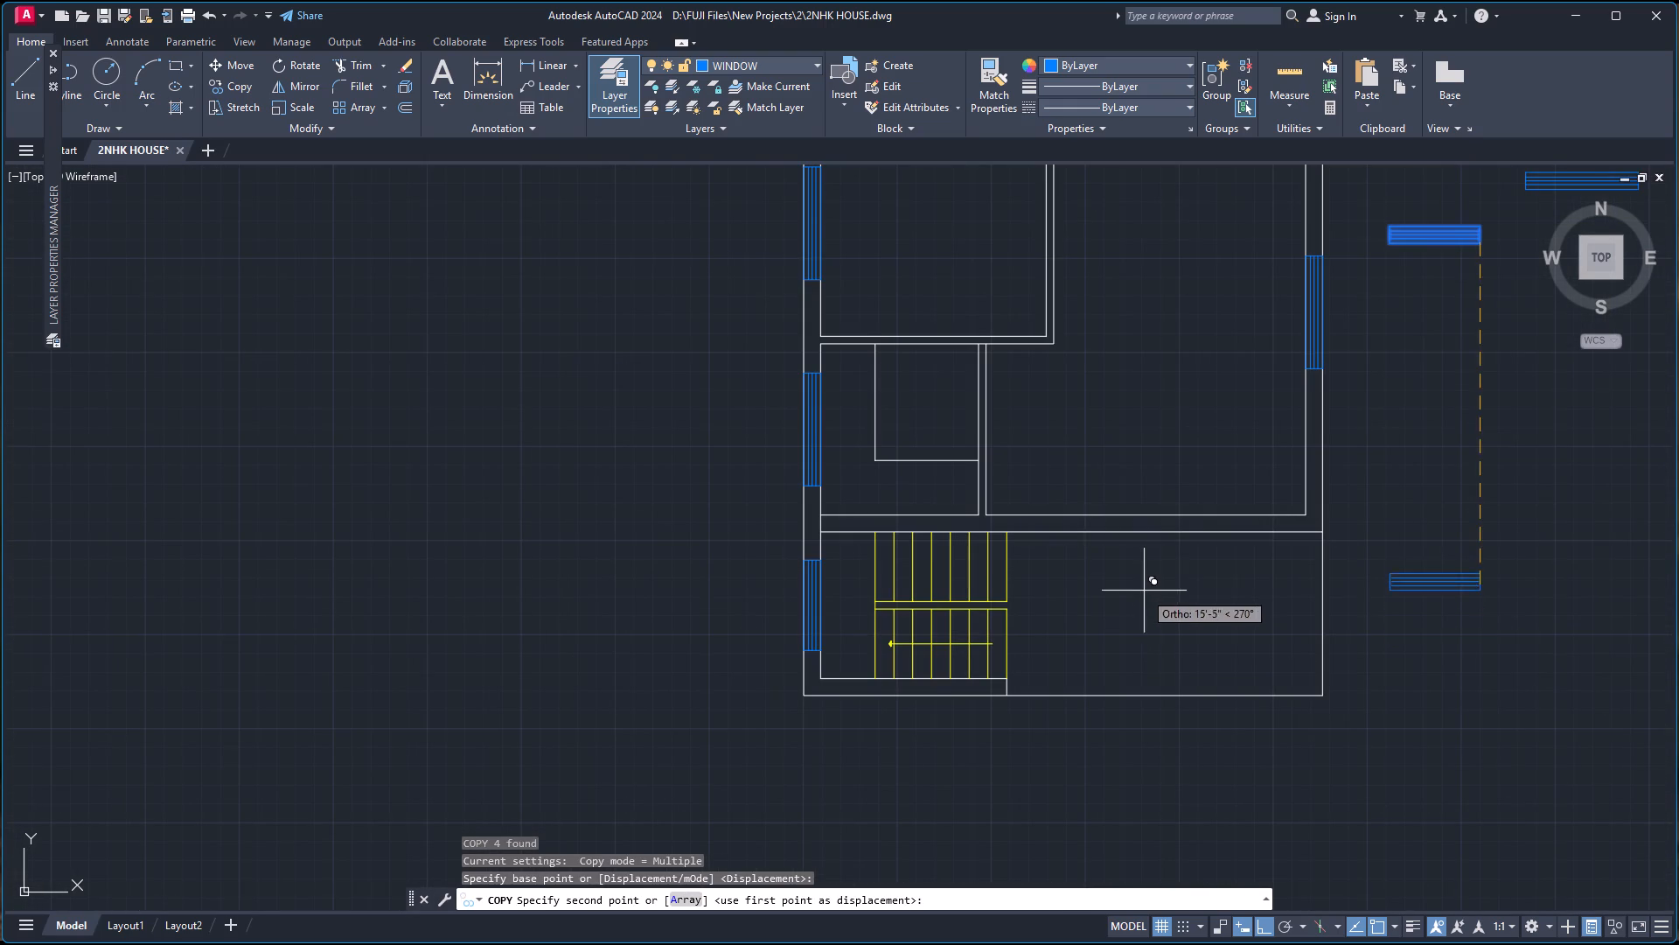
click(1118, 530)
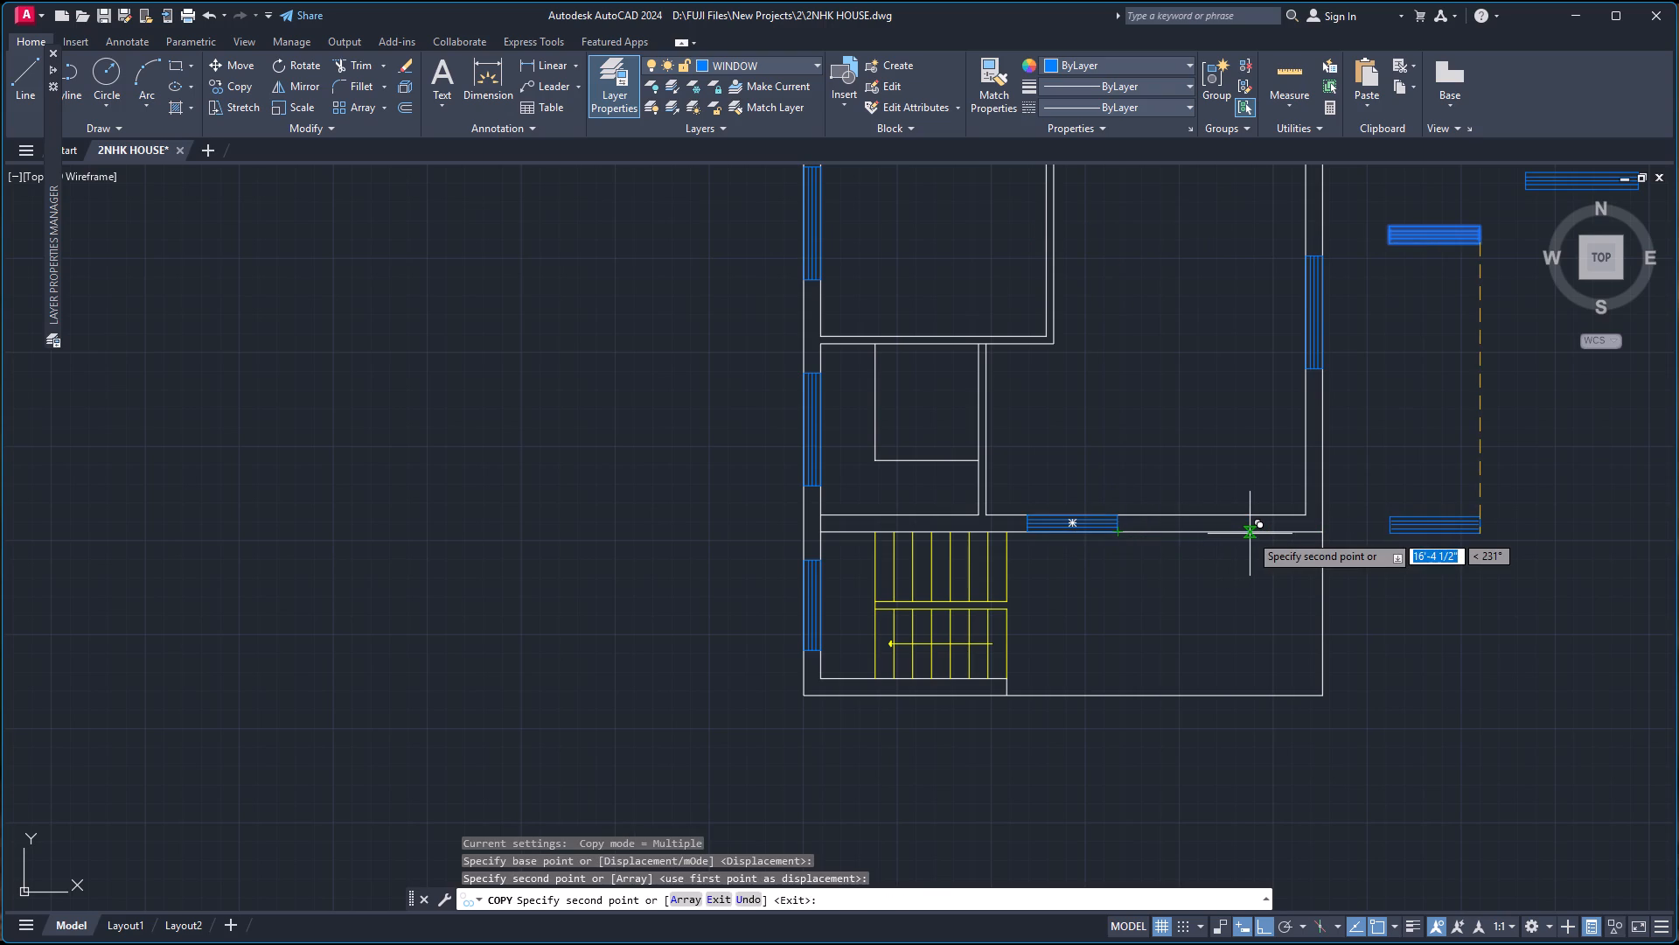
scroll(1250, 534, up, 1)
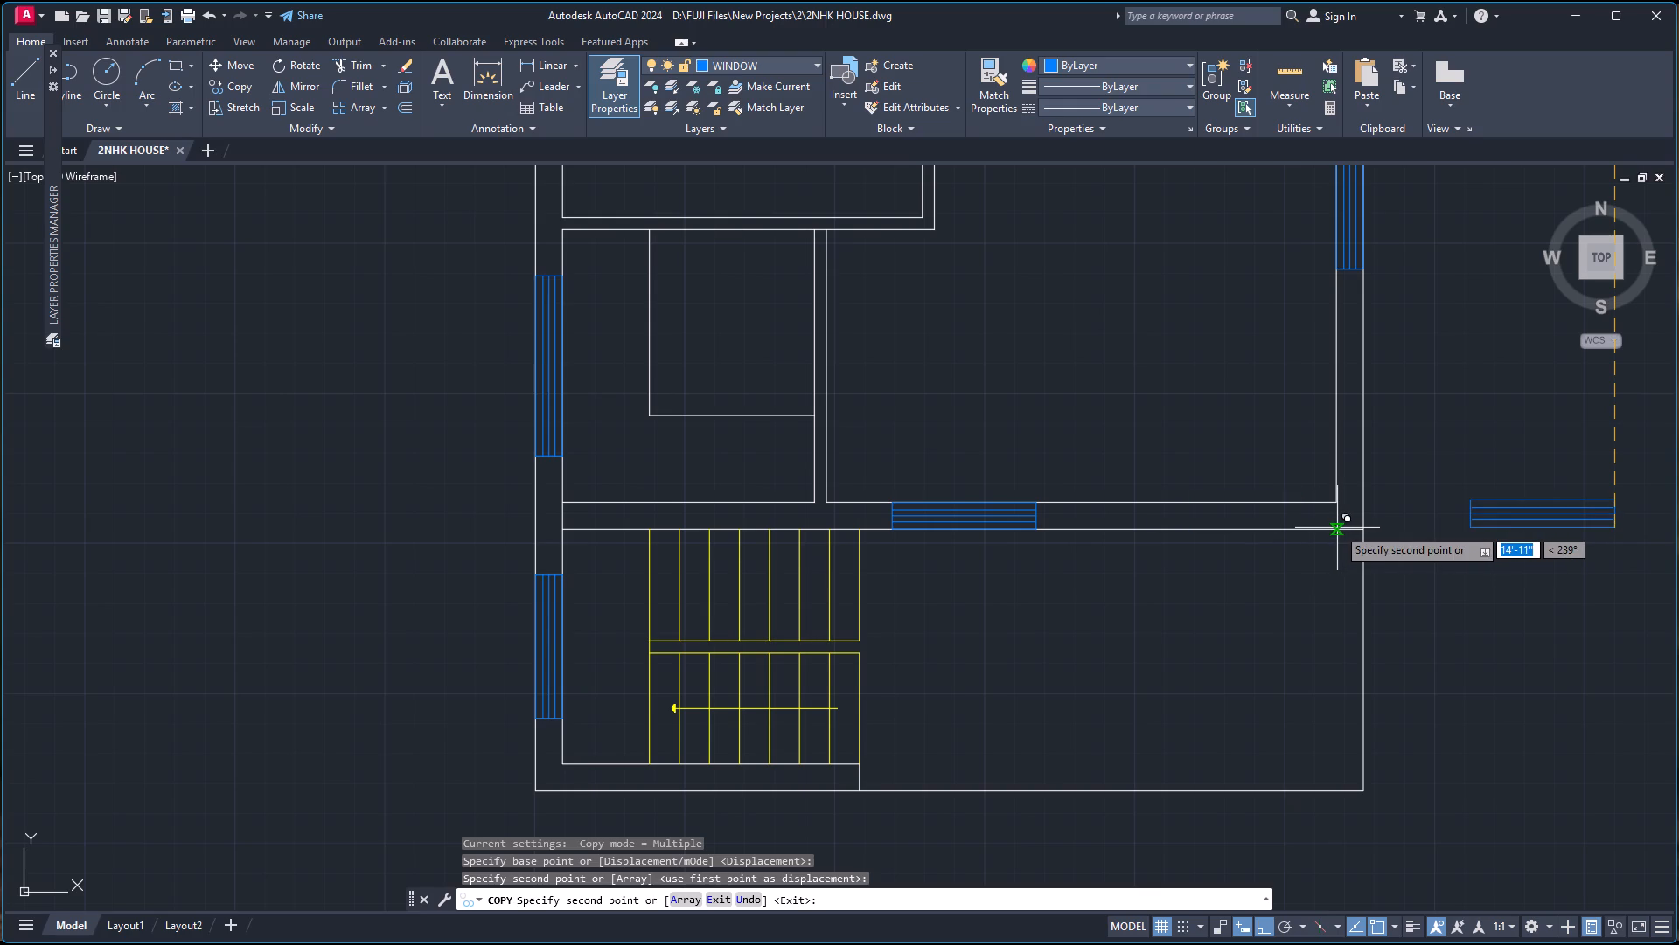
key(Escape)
Stretch the right end of the shortened horizontal spare window leftward by 1'.
scroll(1400, 454, down, 3)
scroll(1447, 342, up, 2)
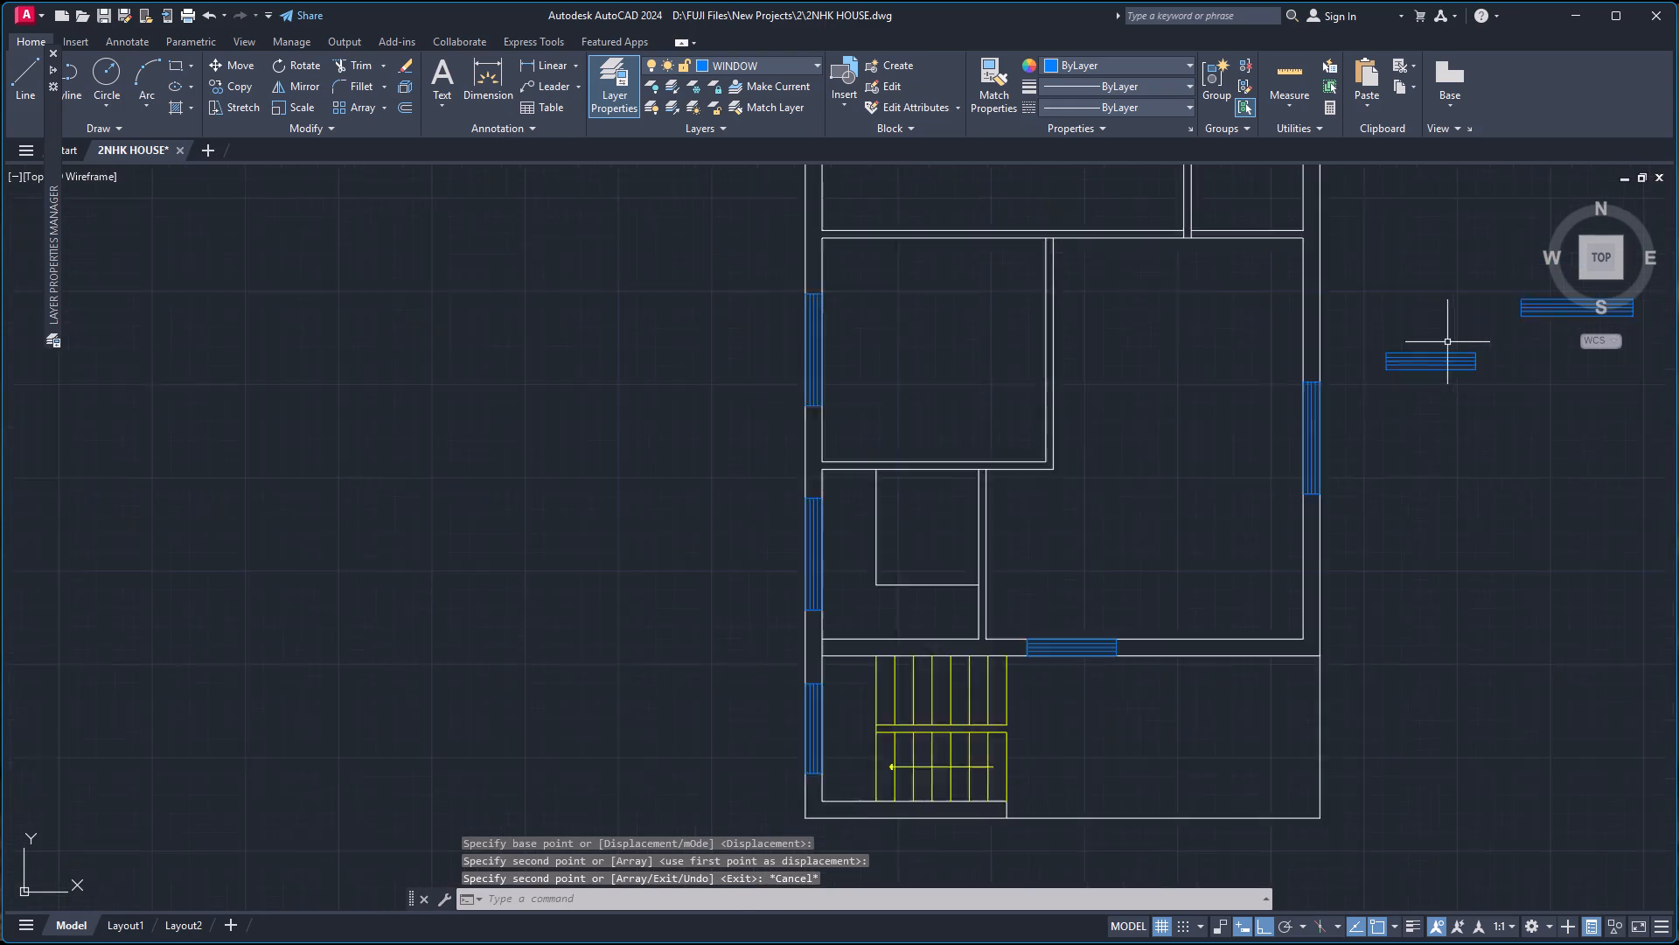
scroll(1447, 342, up, 1)
key(s)
key(Return)
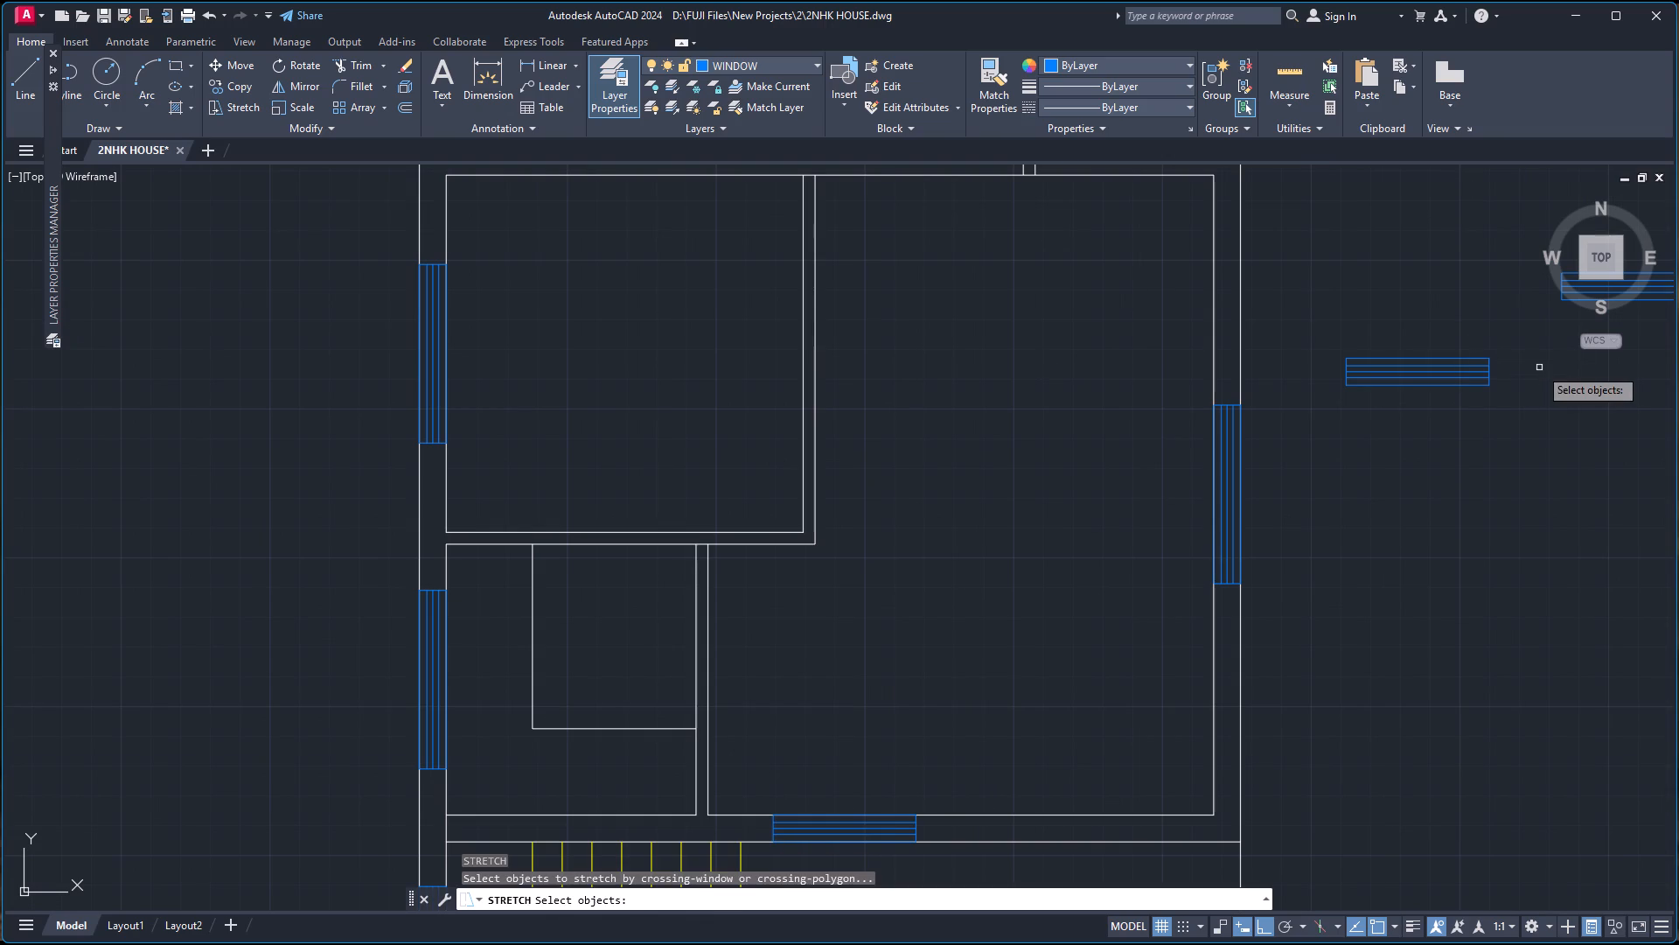
click(1515, 345)
click(1460, 396)
key(Return)
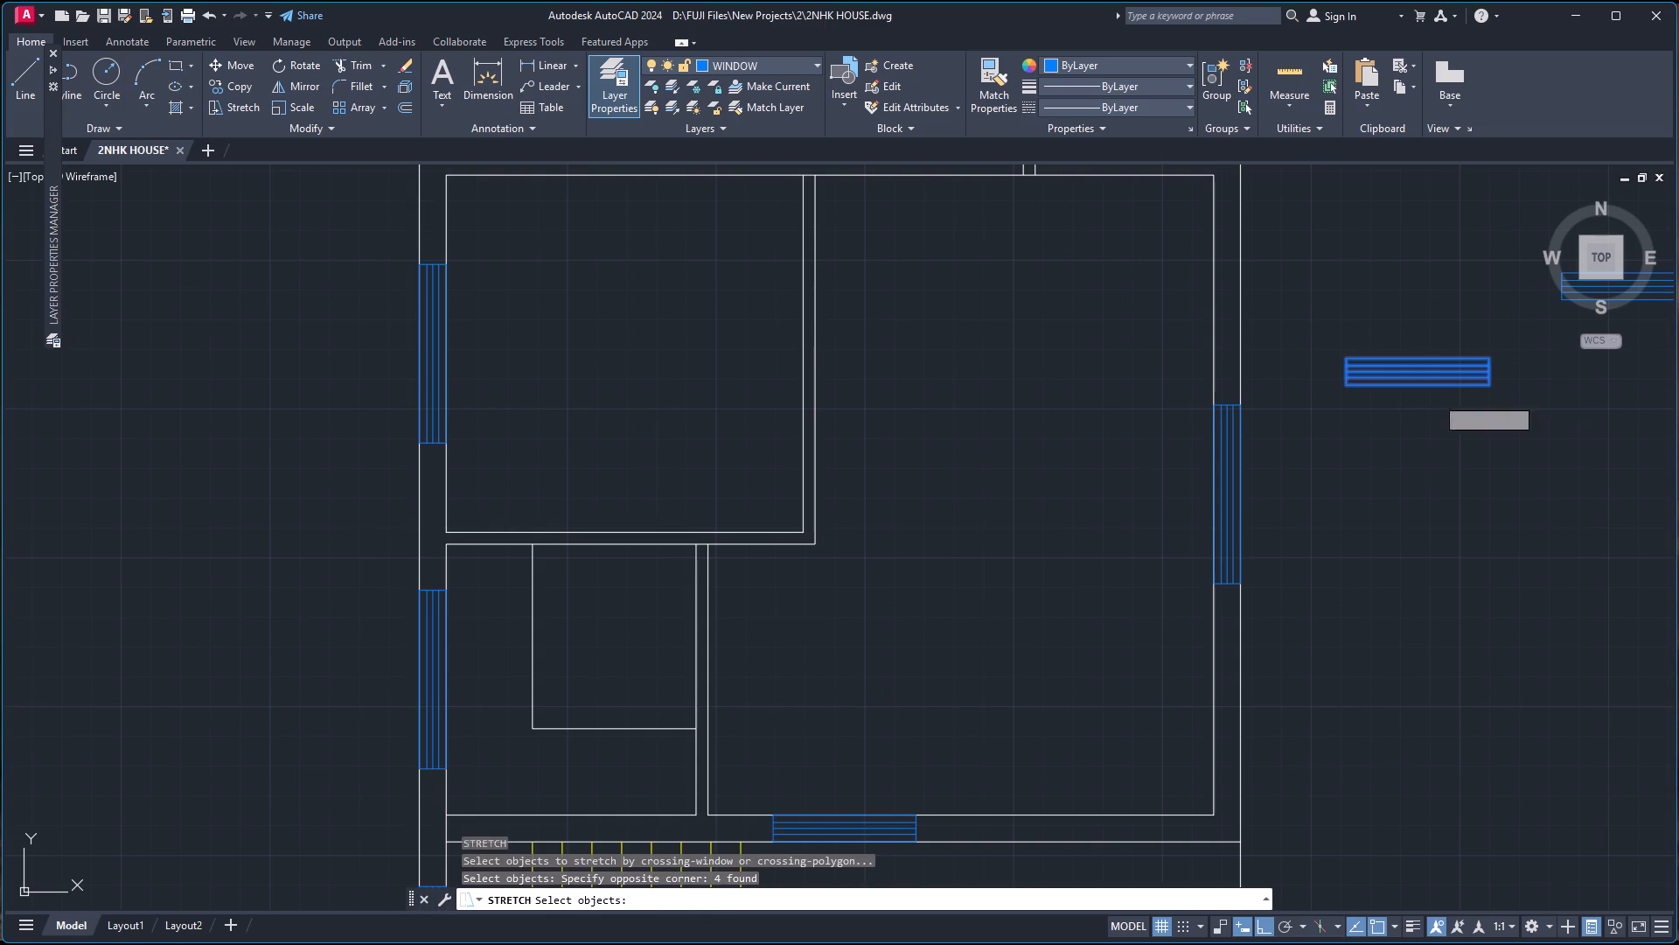
click(1493, 386)
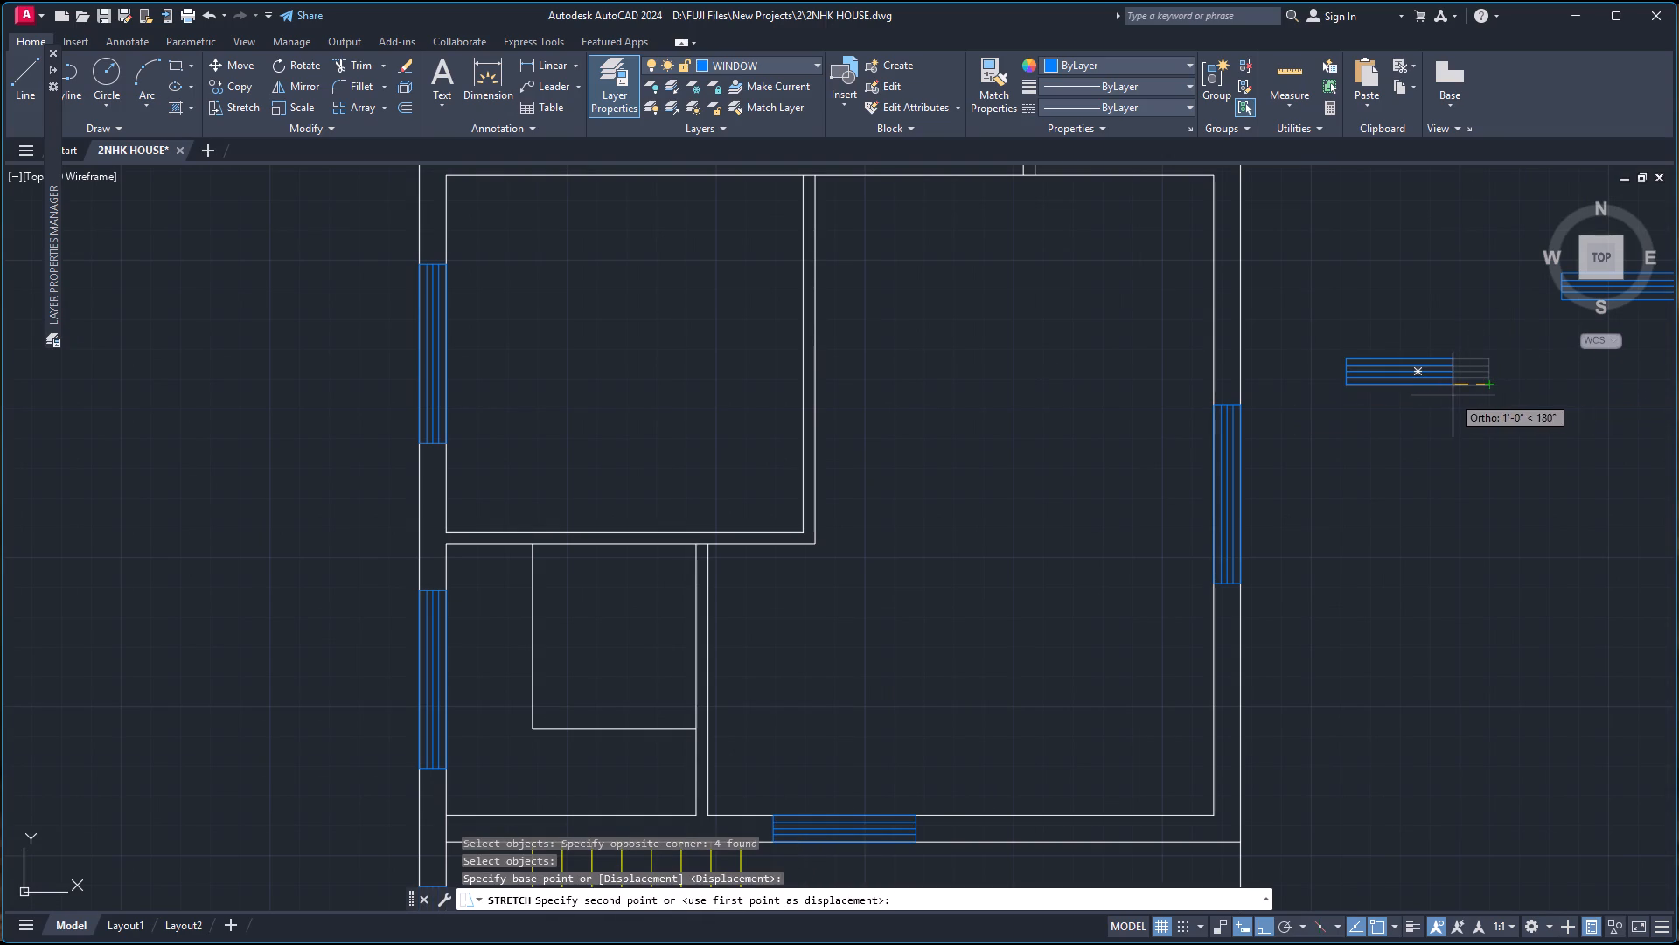
text(1')
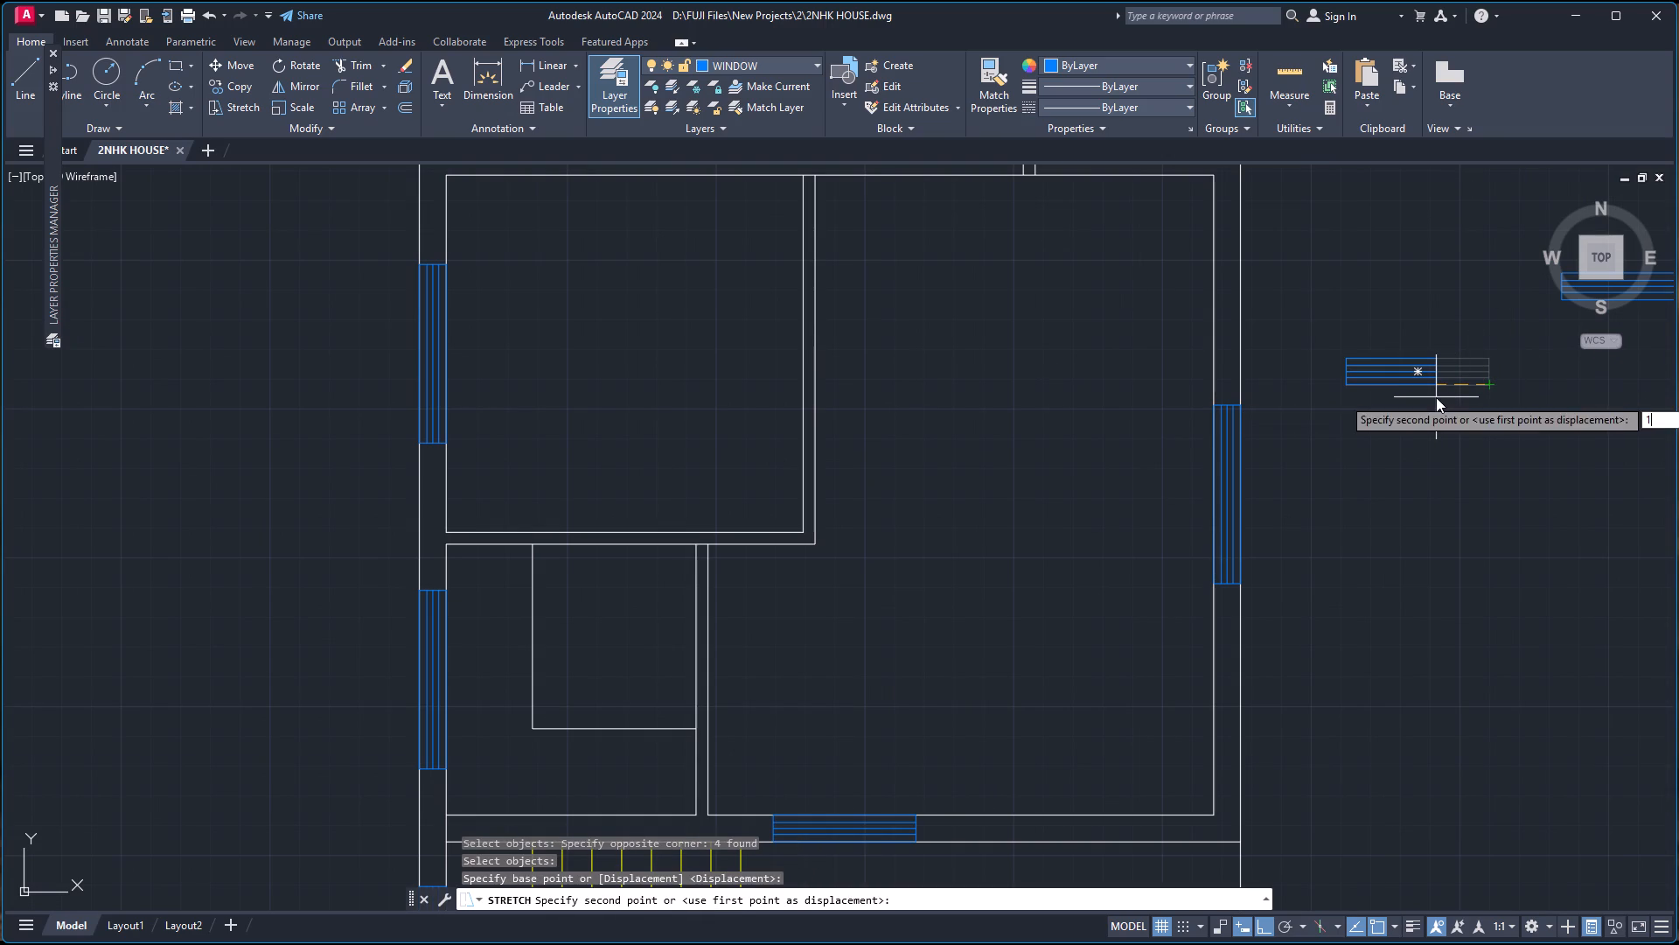
key(Return)
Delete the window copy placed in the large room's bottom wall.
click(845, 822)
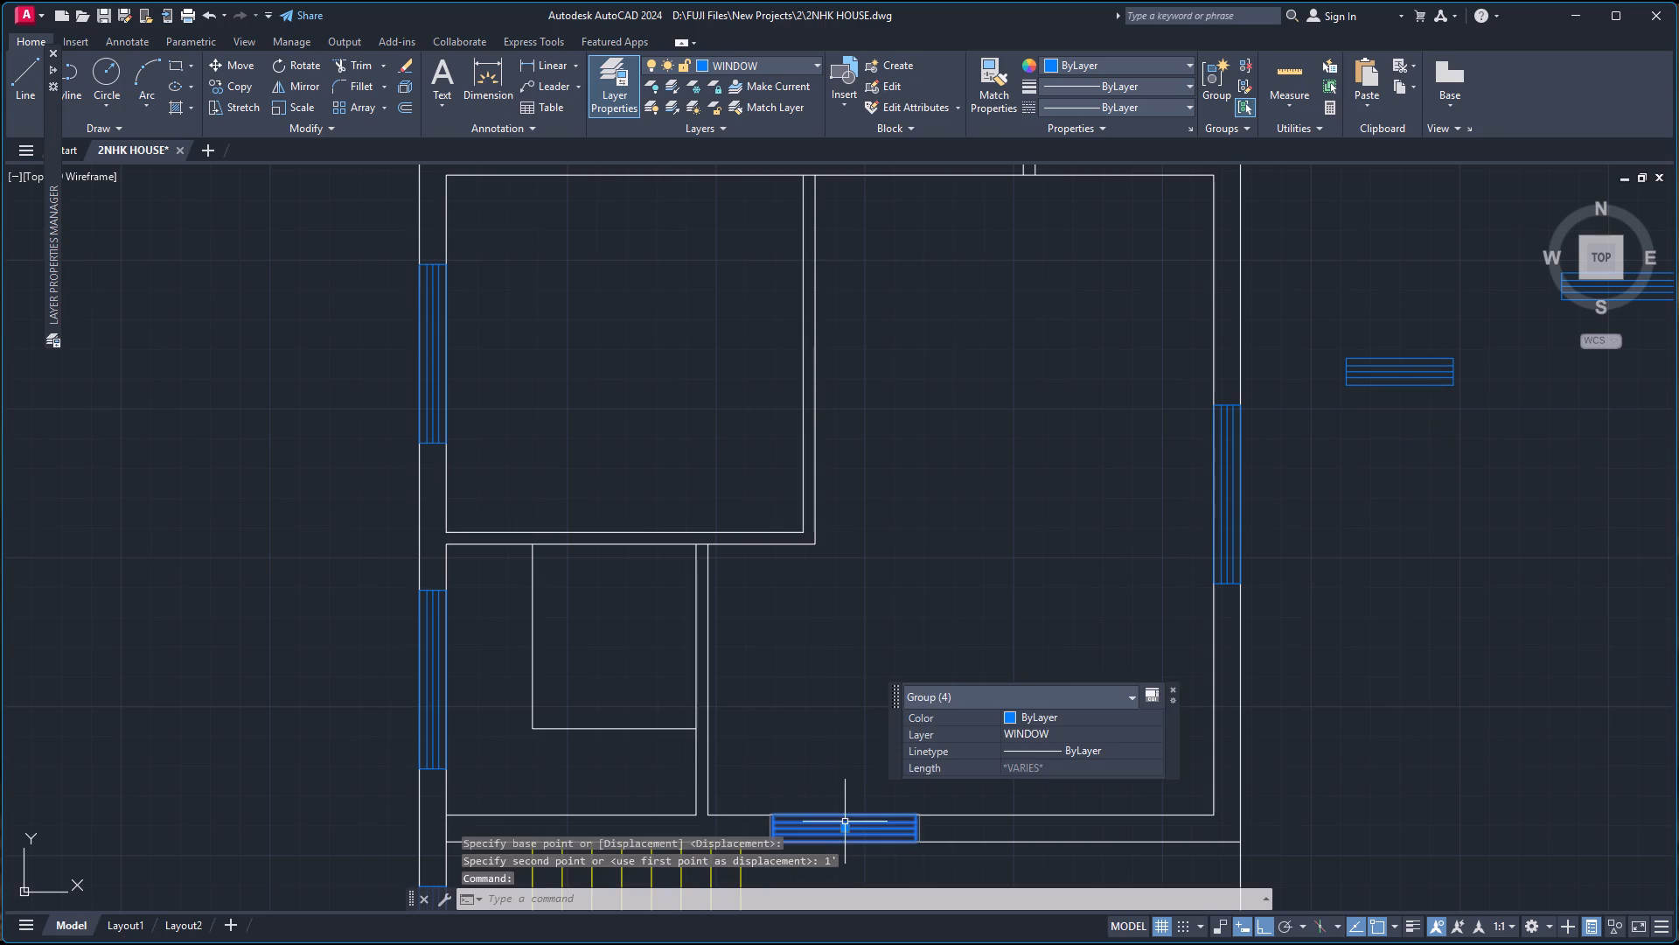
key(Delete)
Copy the newly shortened window by its lower-right corner to both sides of the large room's bottom wall, leaving an entrance gap between the copies.
click(1405, 377)
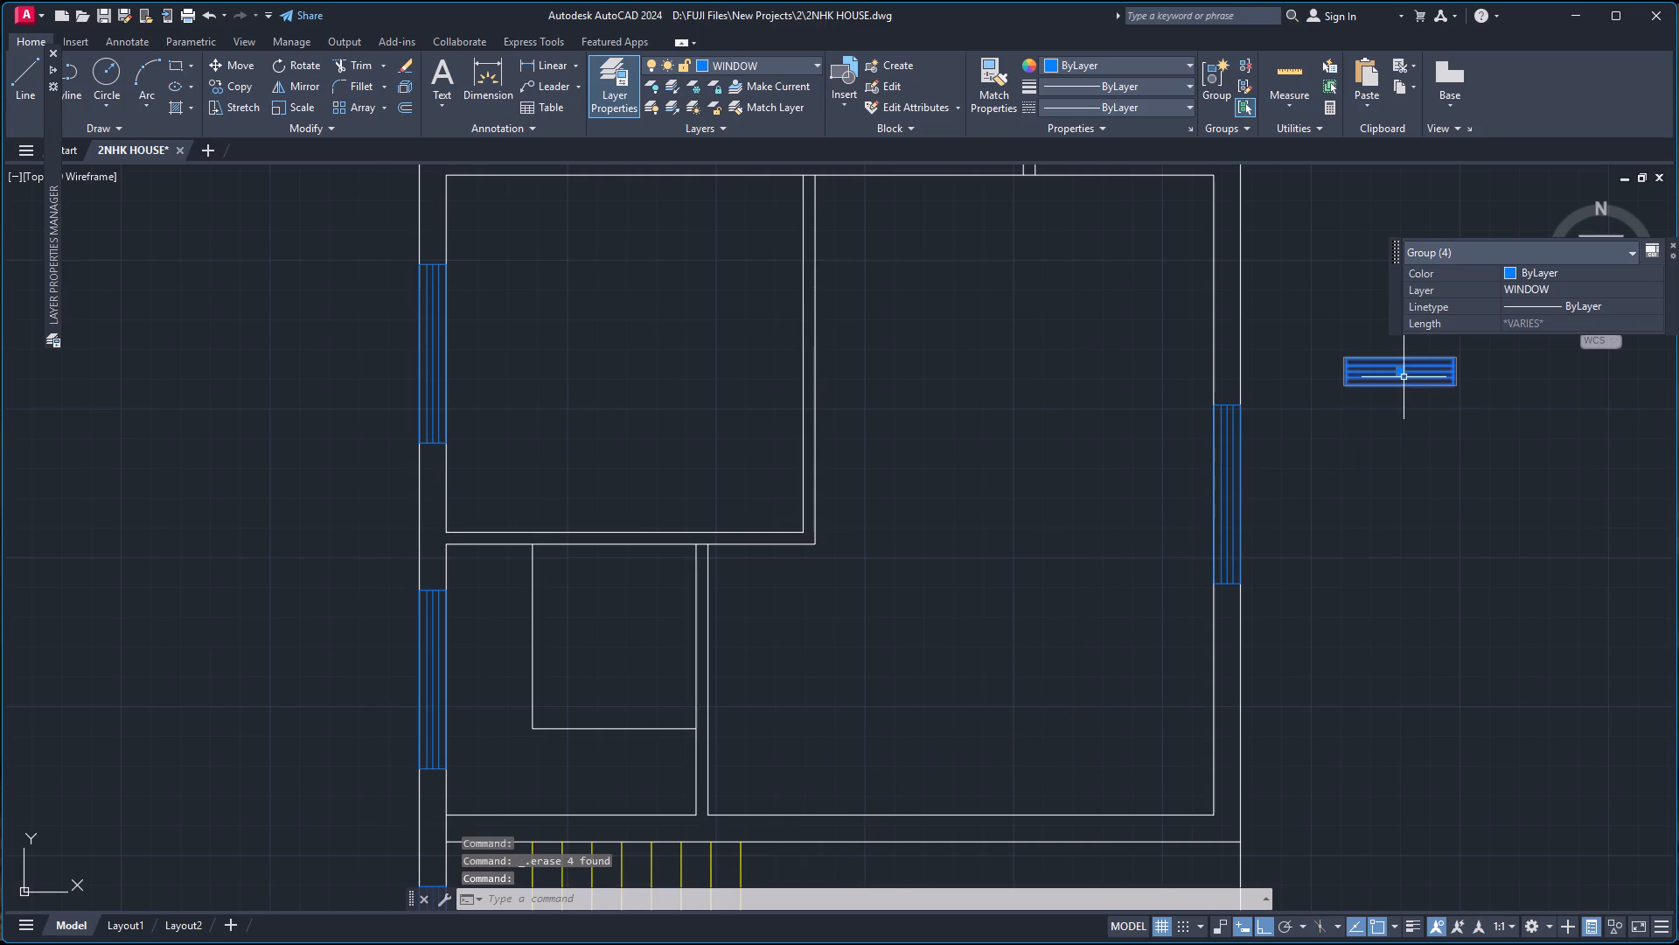
text(CO)
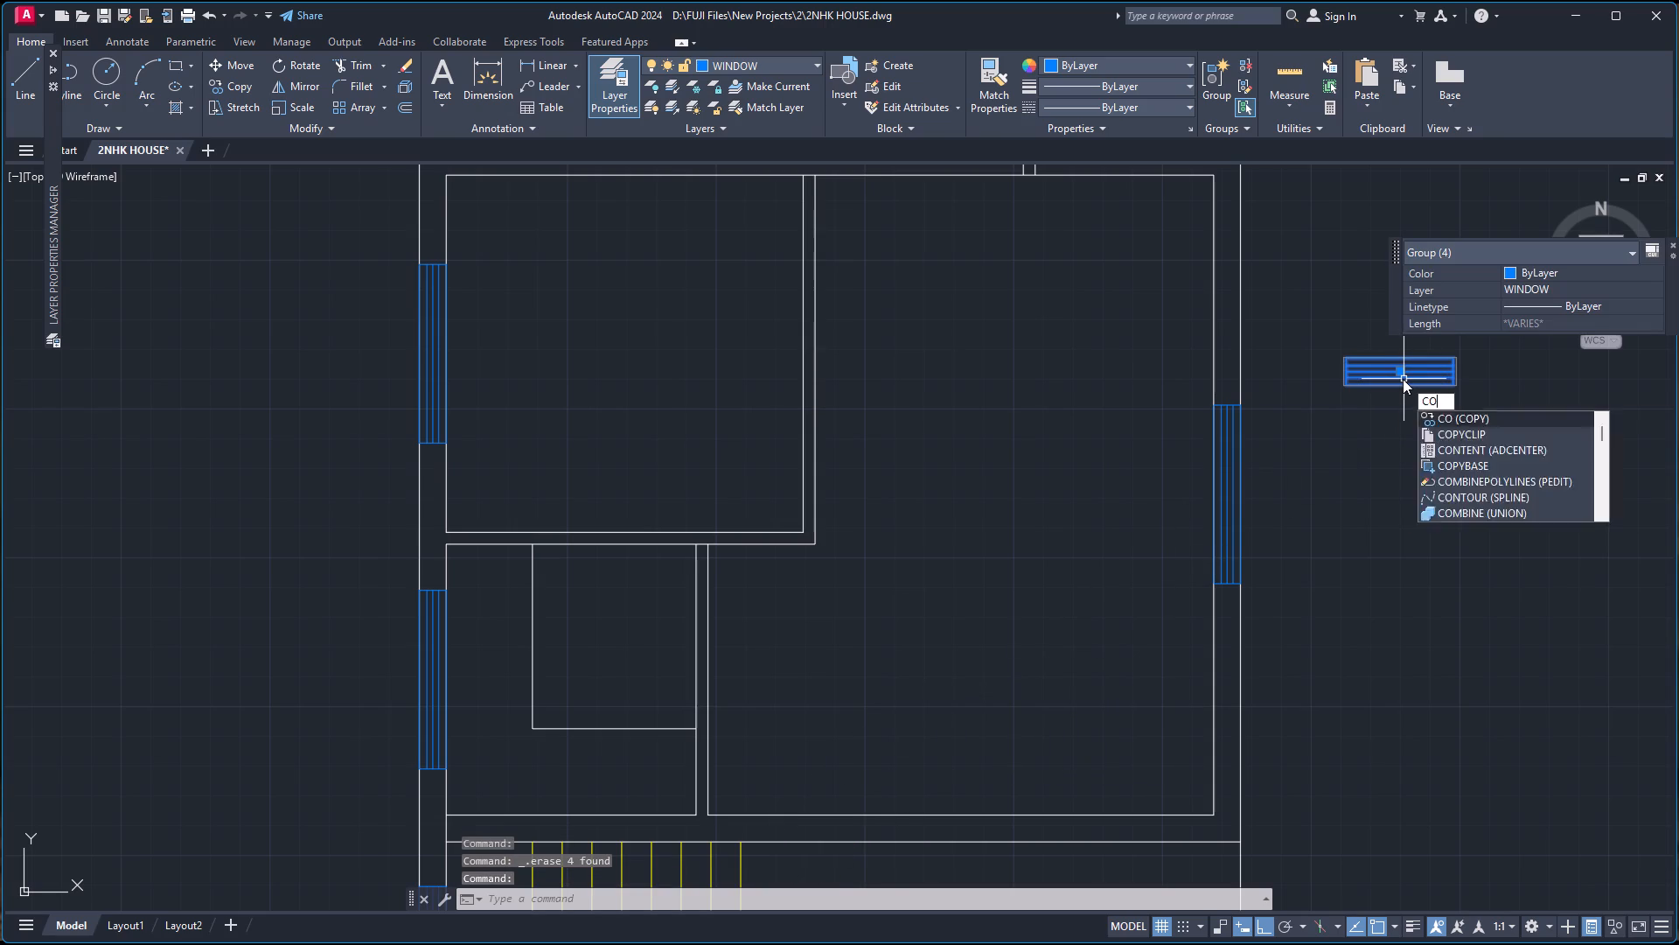
key(Return)
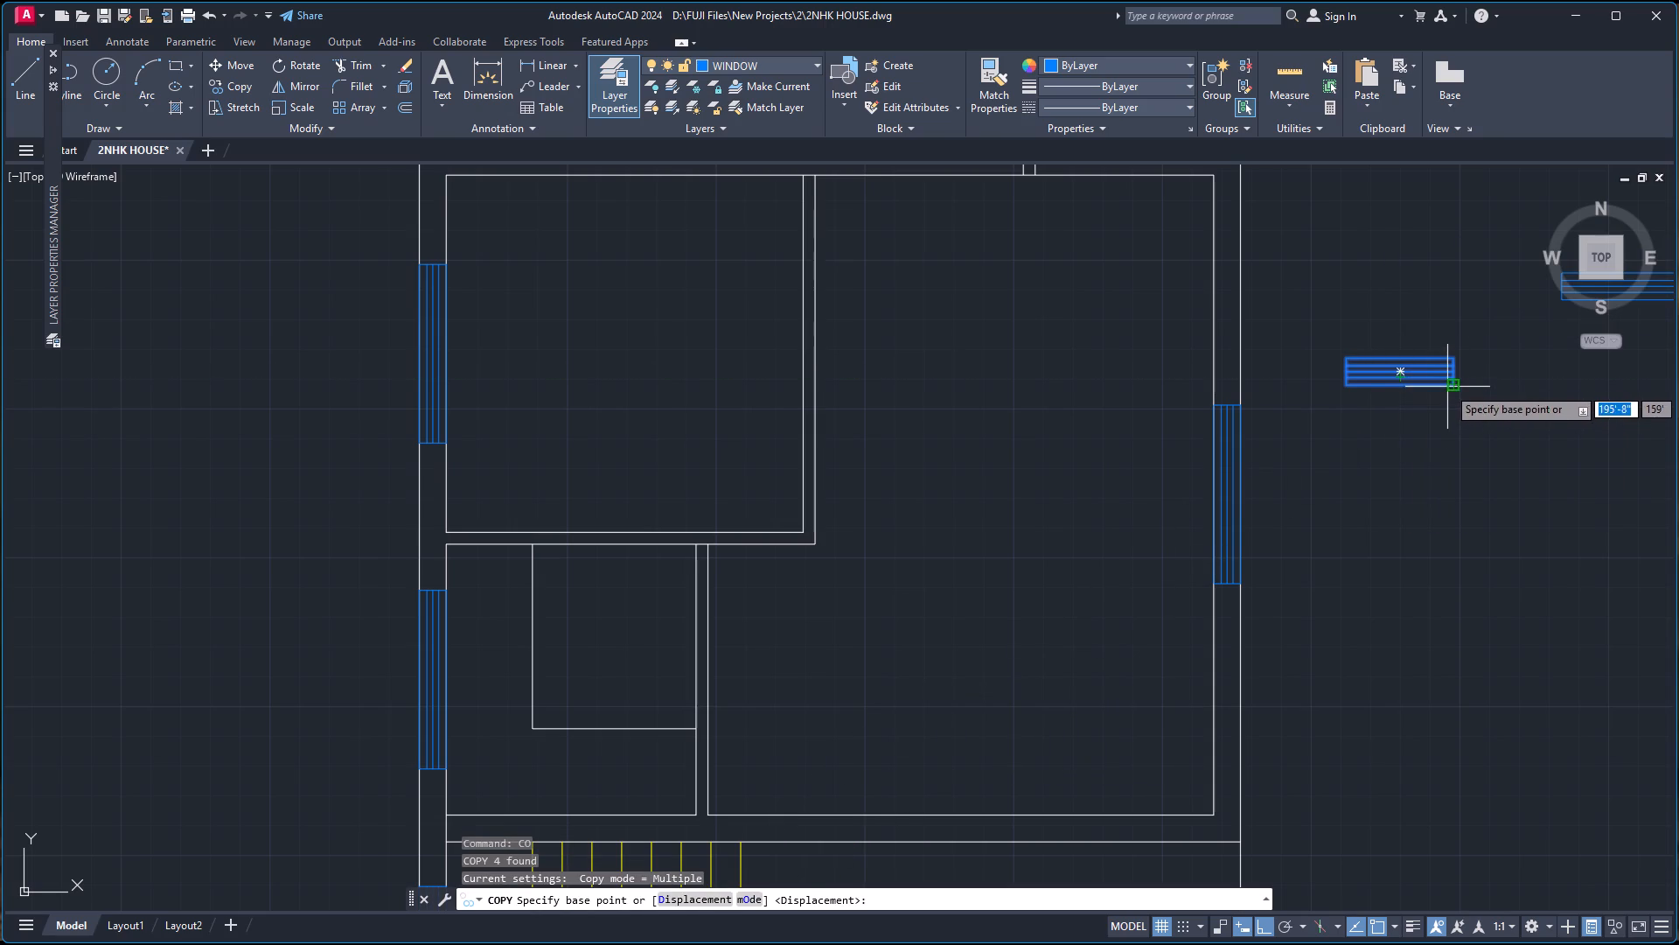
click(1452, 385)
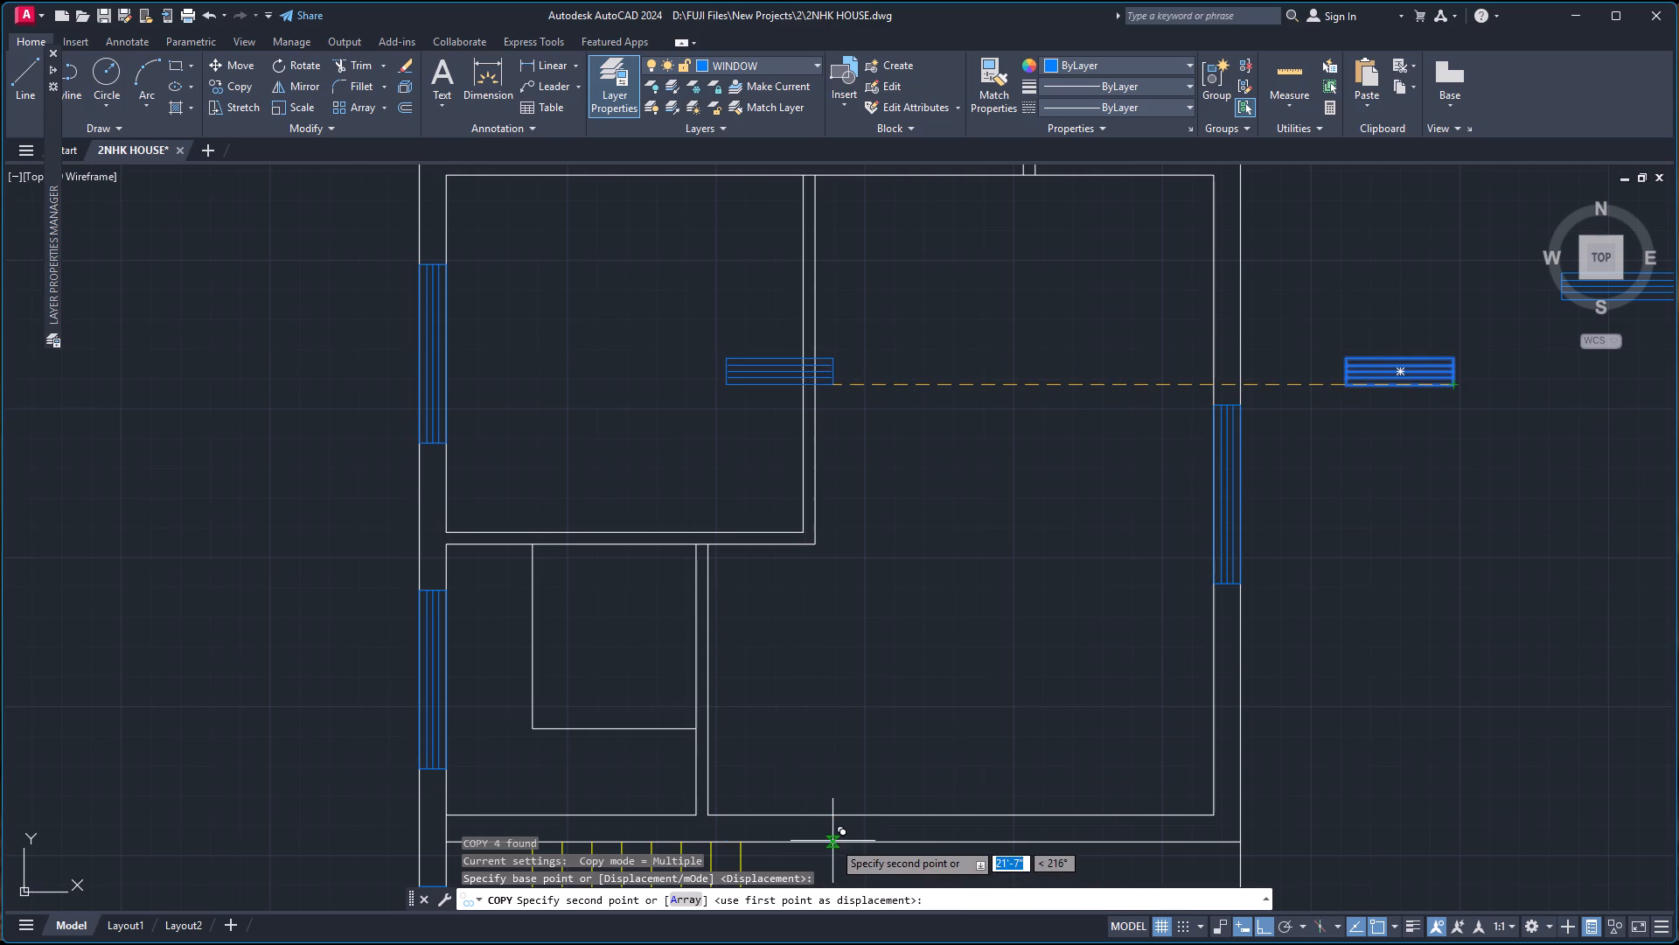
click(886, 838)
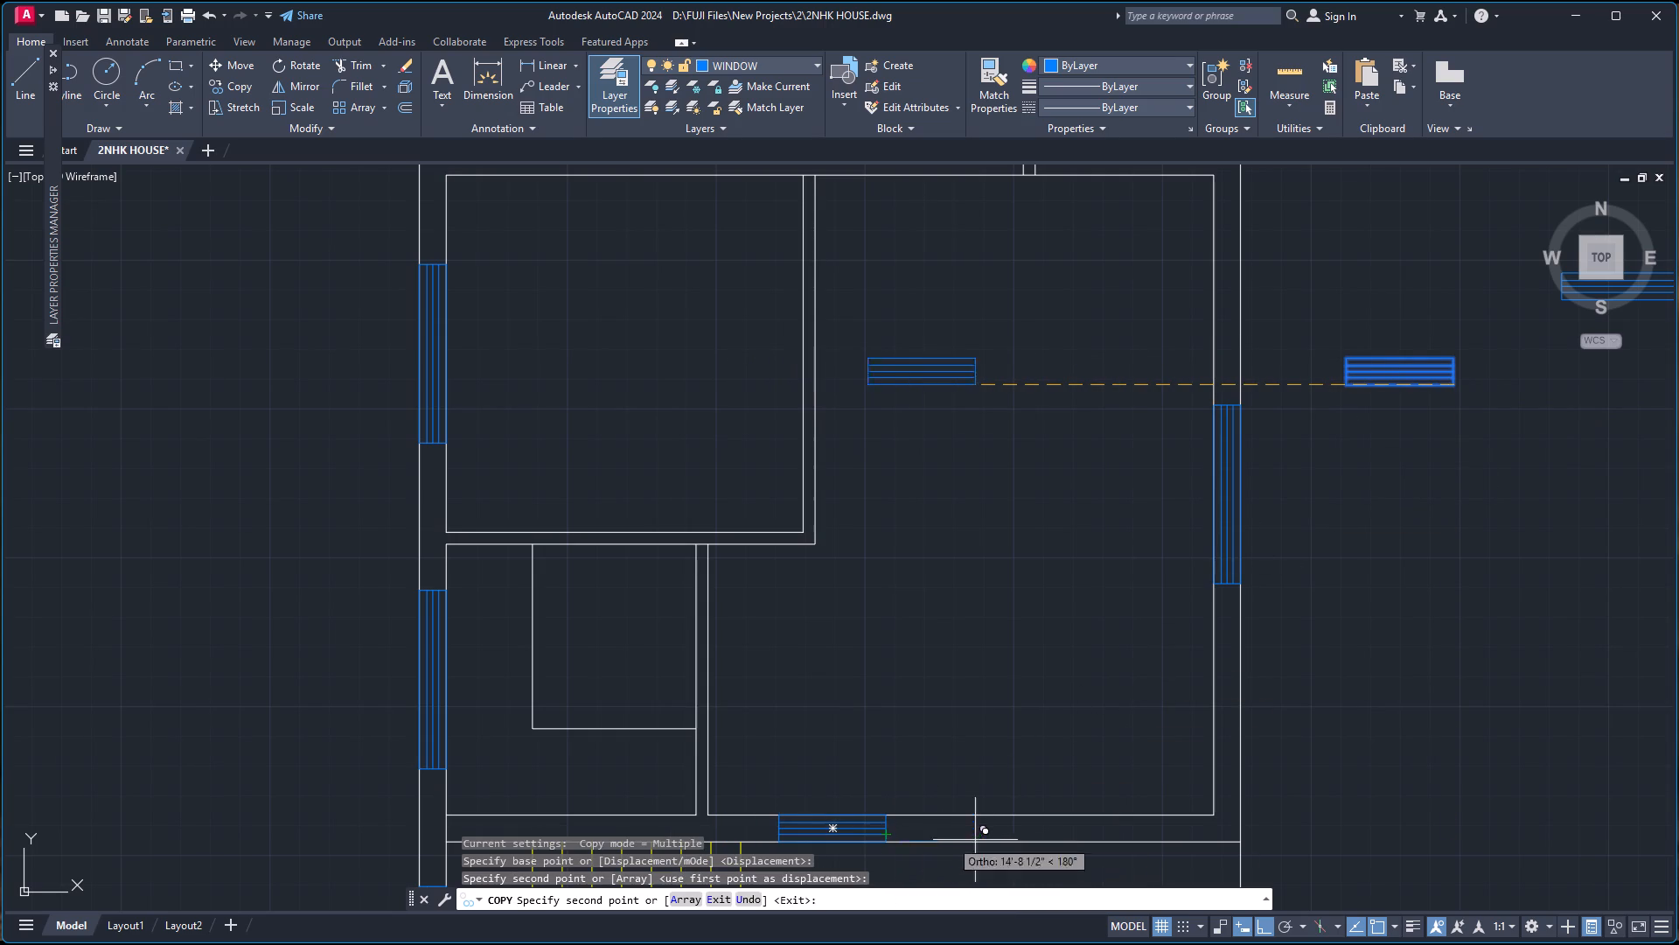
scroll(1129, 833, down, 3)
scroll(1151, 843, up, 3)
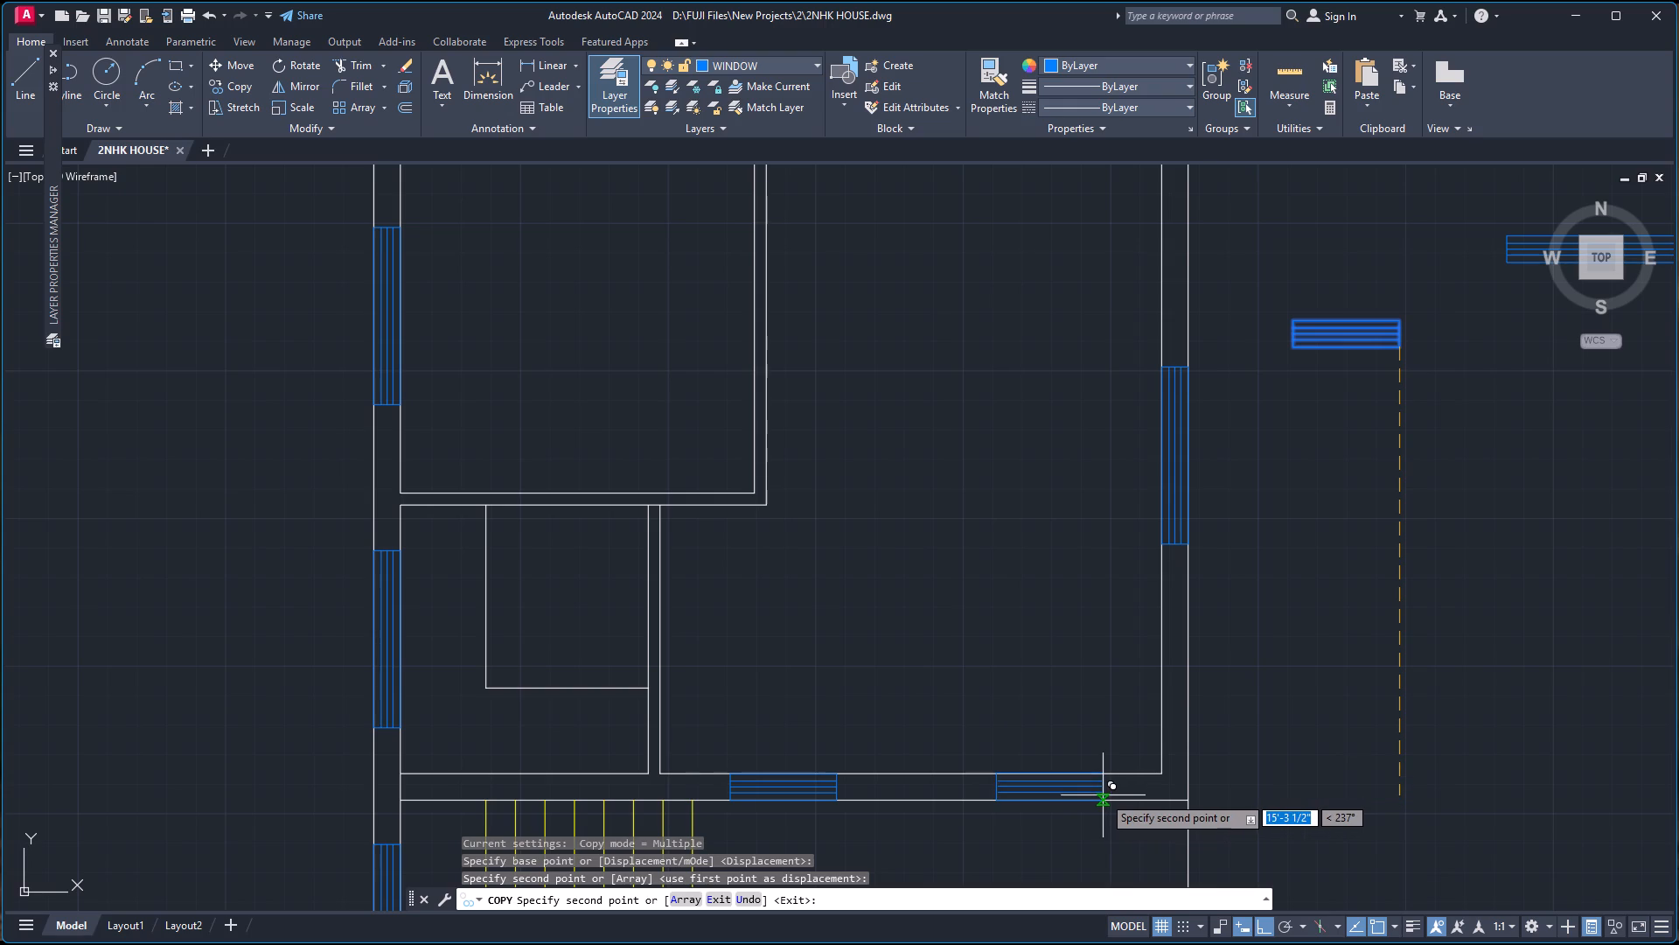
click(1101, 795)
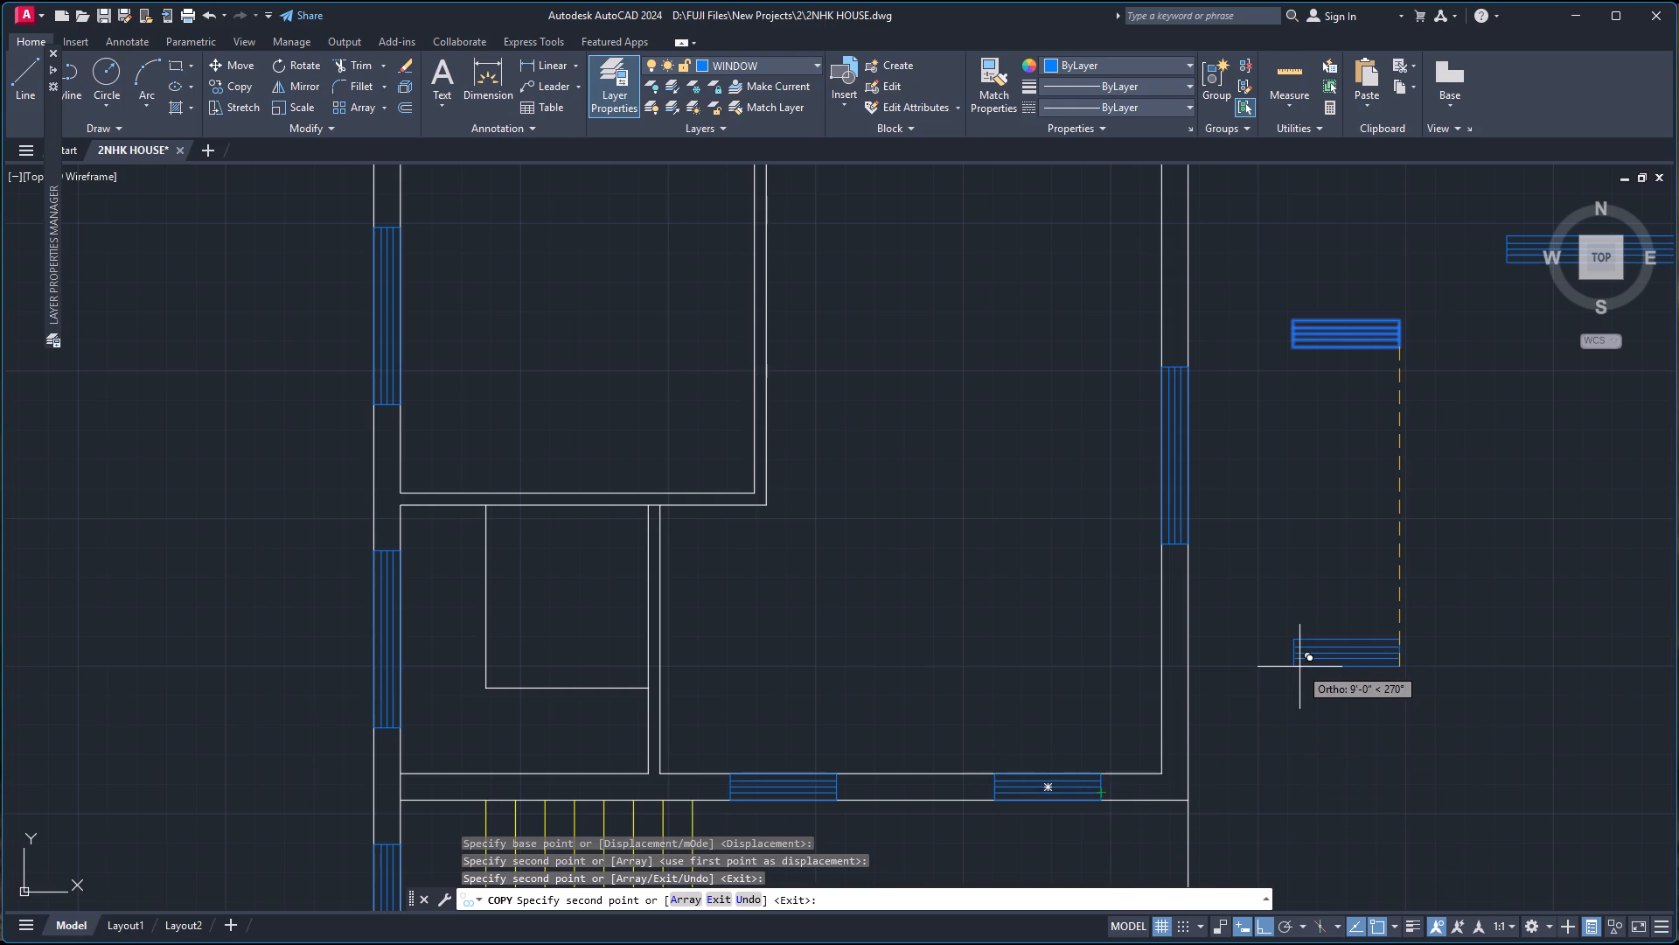
key(Escape)
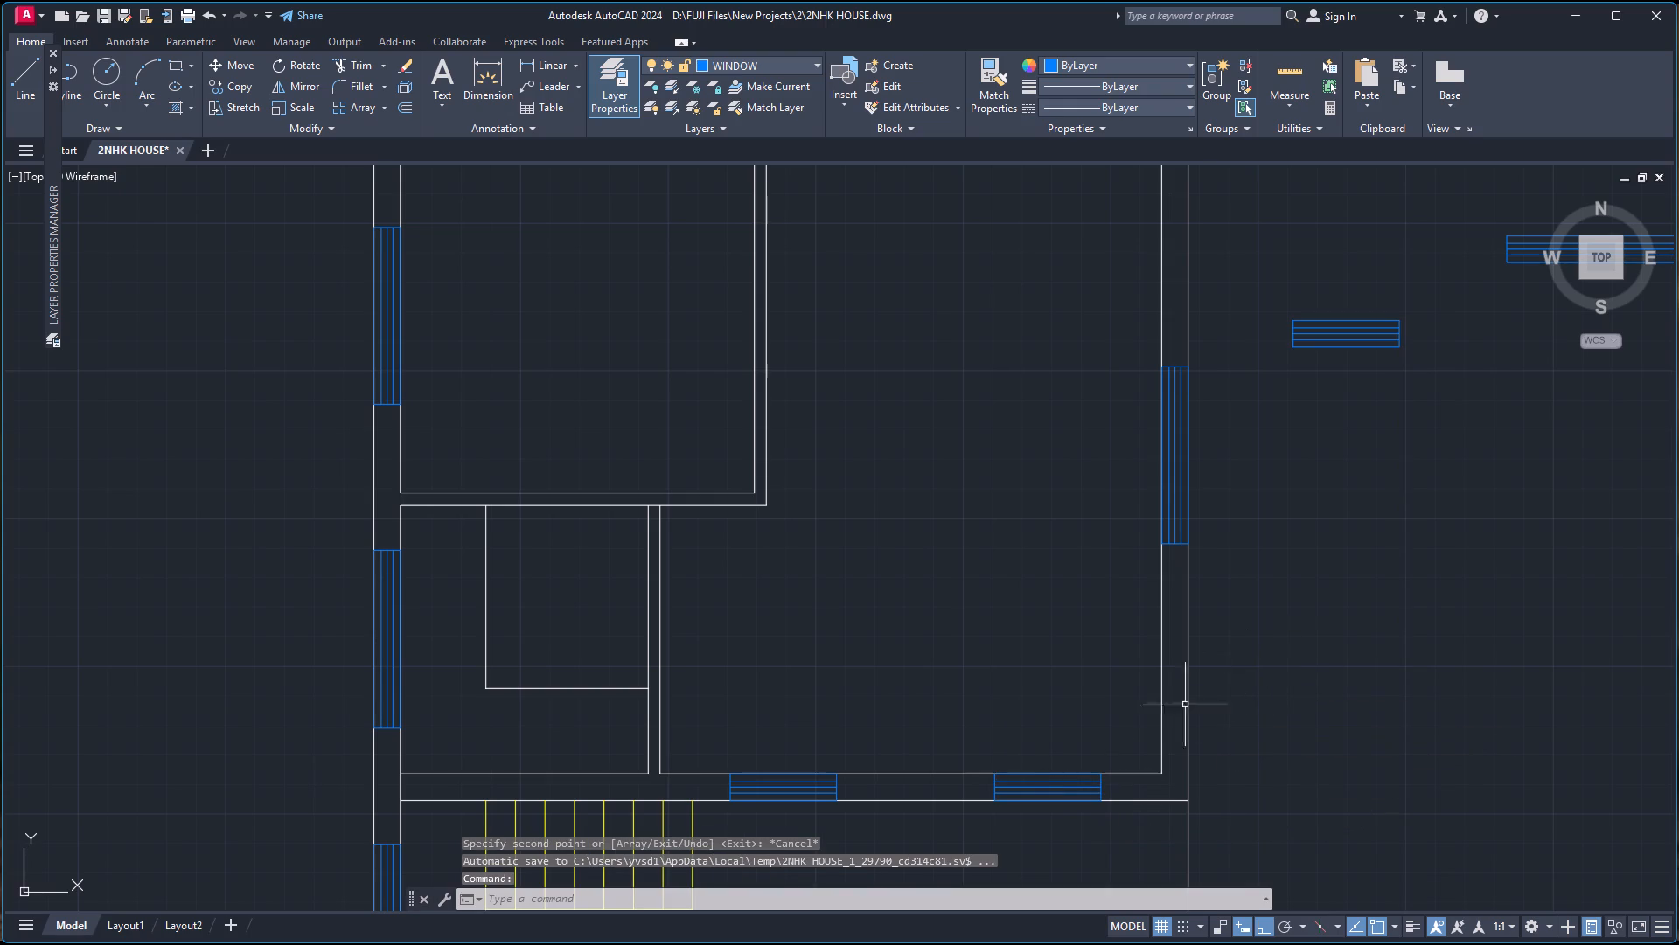
On the WALL layer, draw vertical lines across the wall thickness at the facing ends of the two bottom-wall windows.
scroll(907, 821, up, 3)
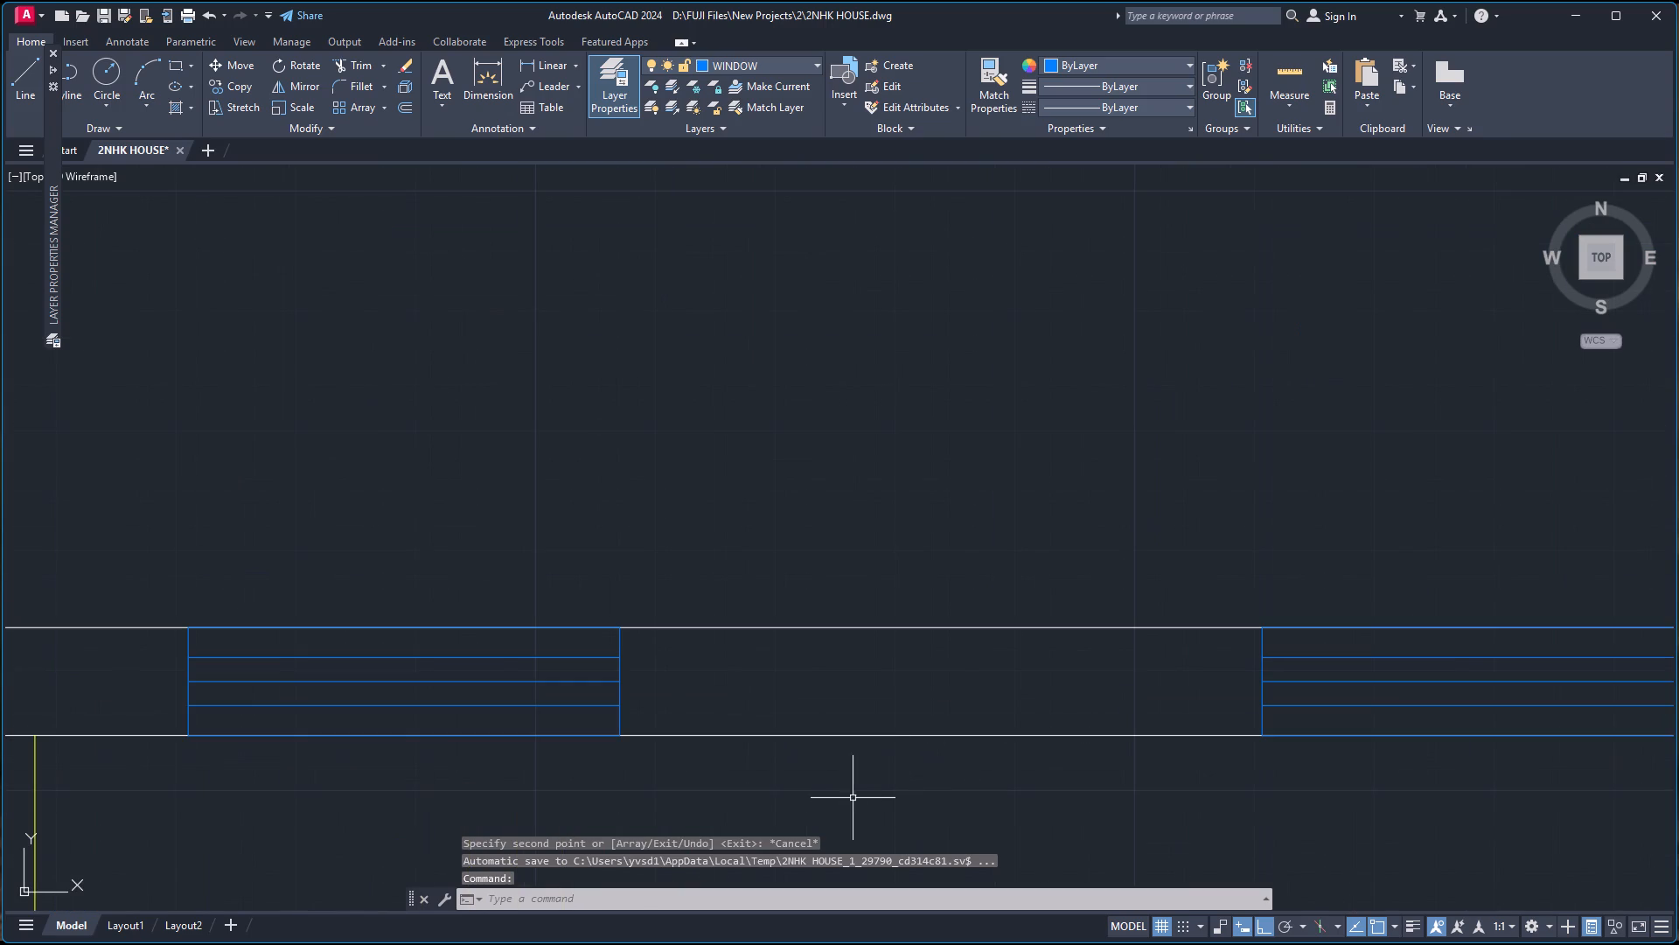
key(l)
key(Return)
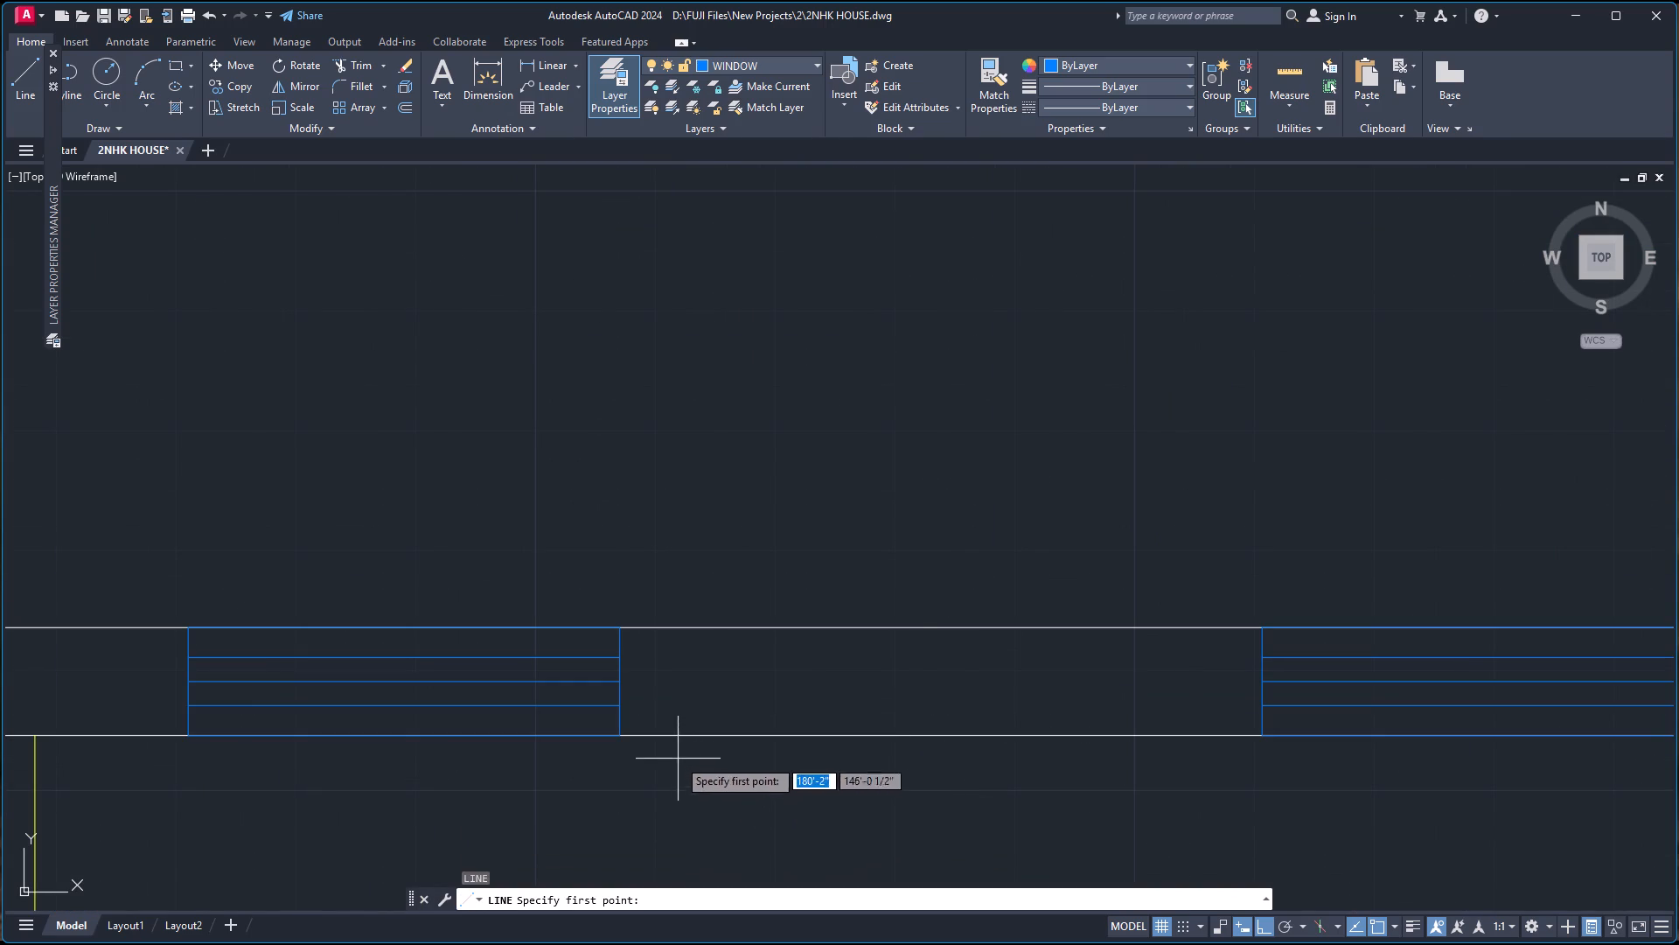
click(757, 67)
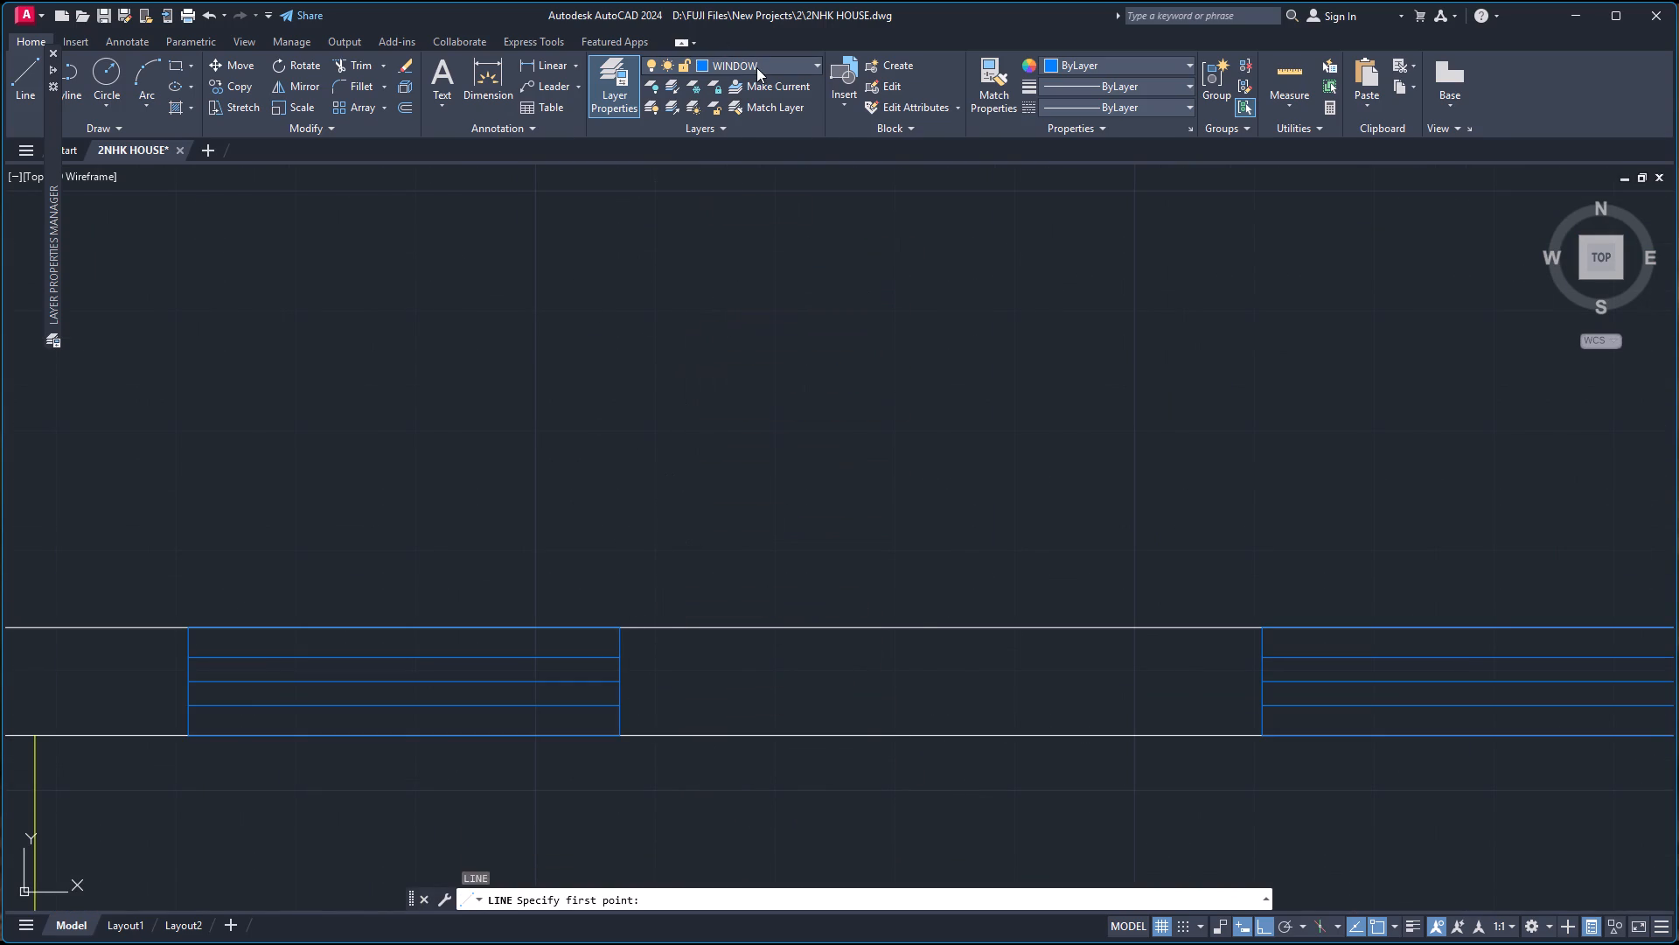
click(729, 129)
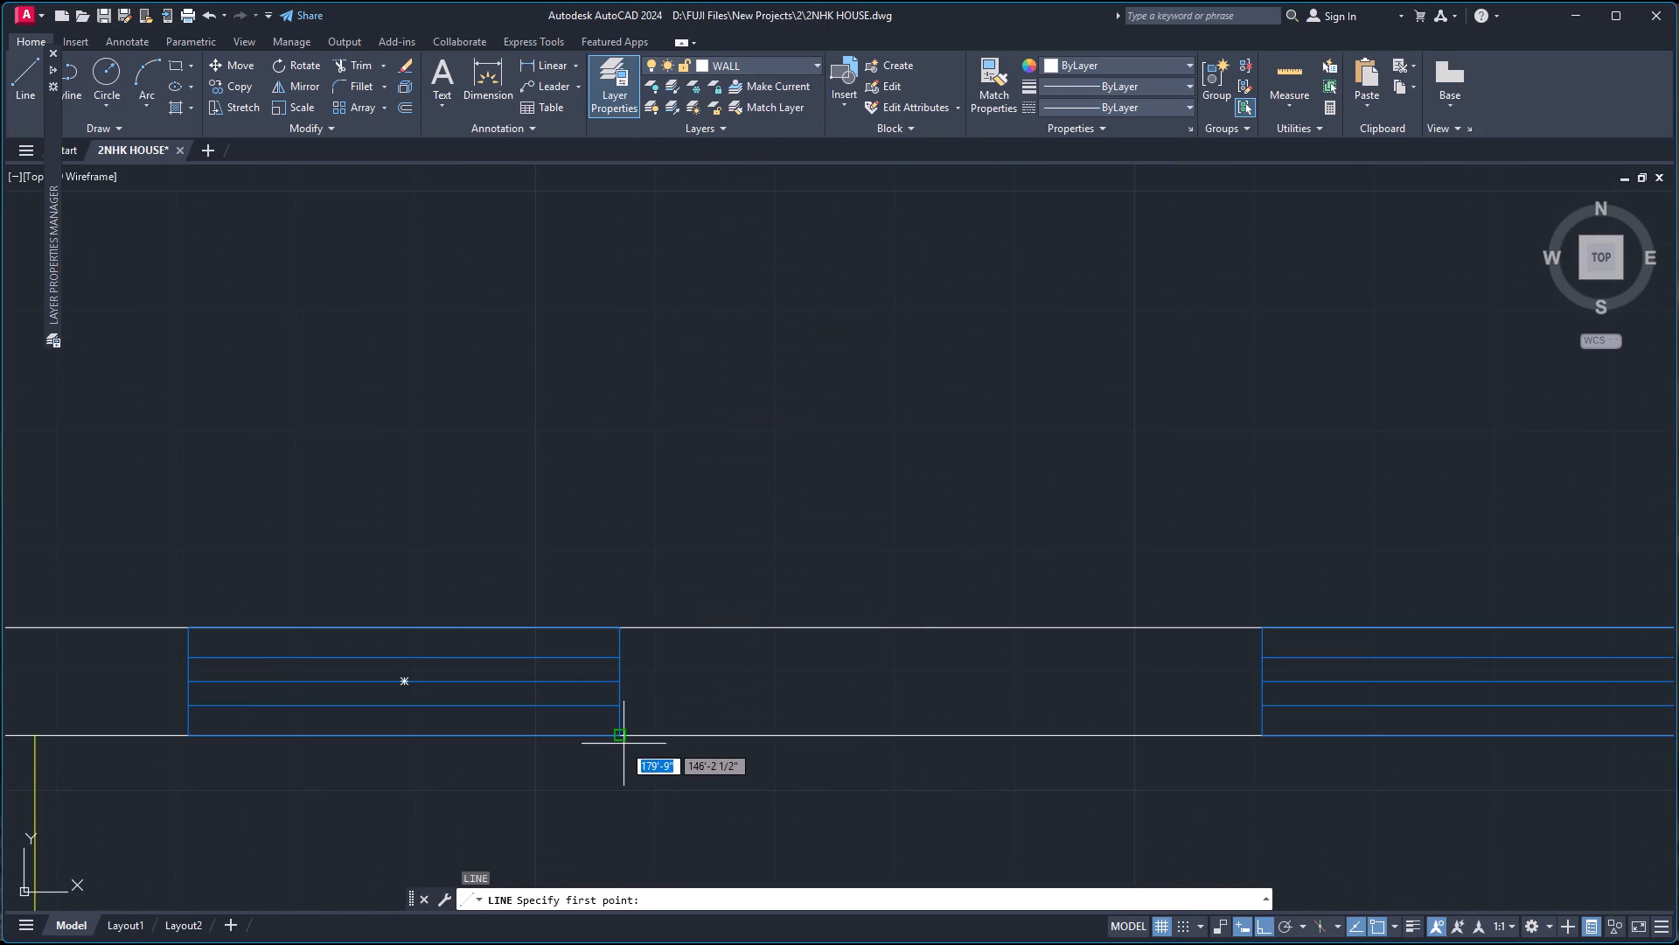
click(617, 738)
click(622, 632)
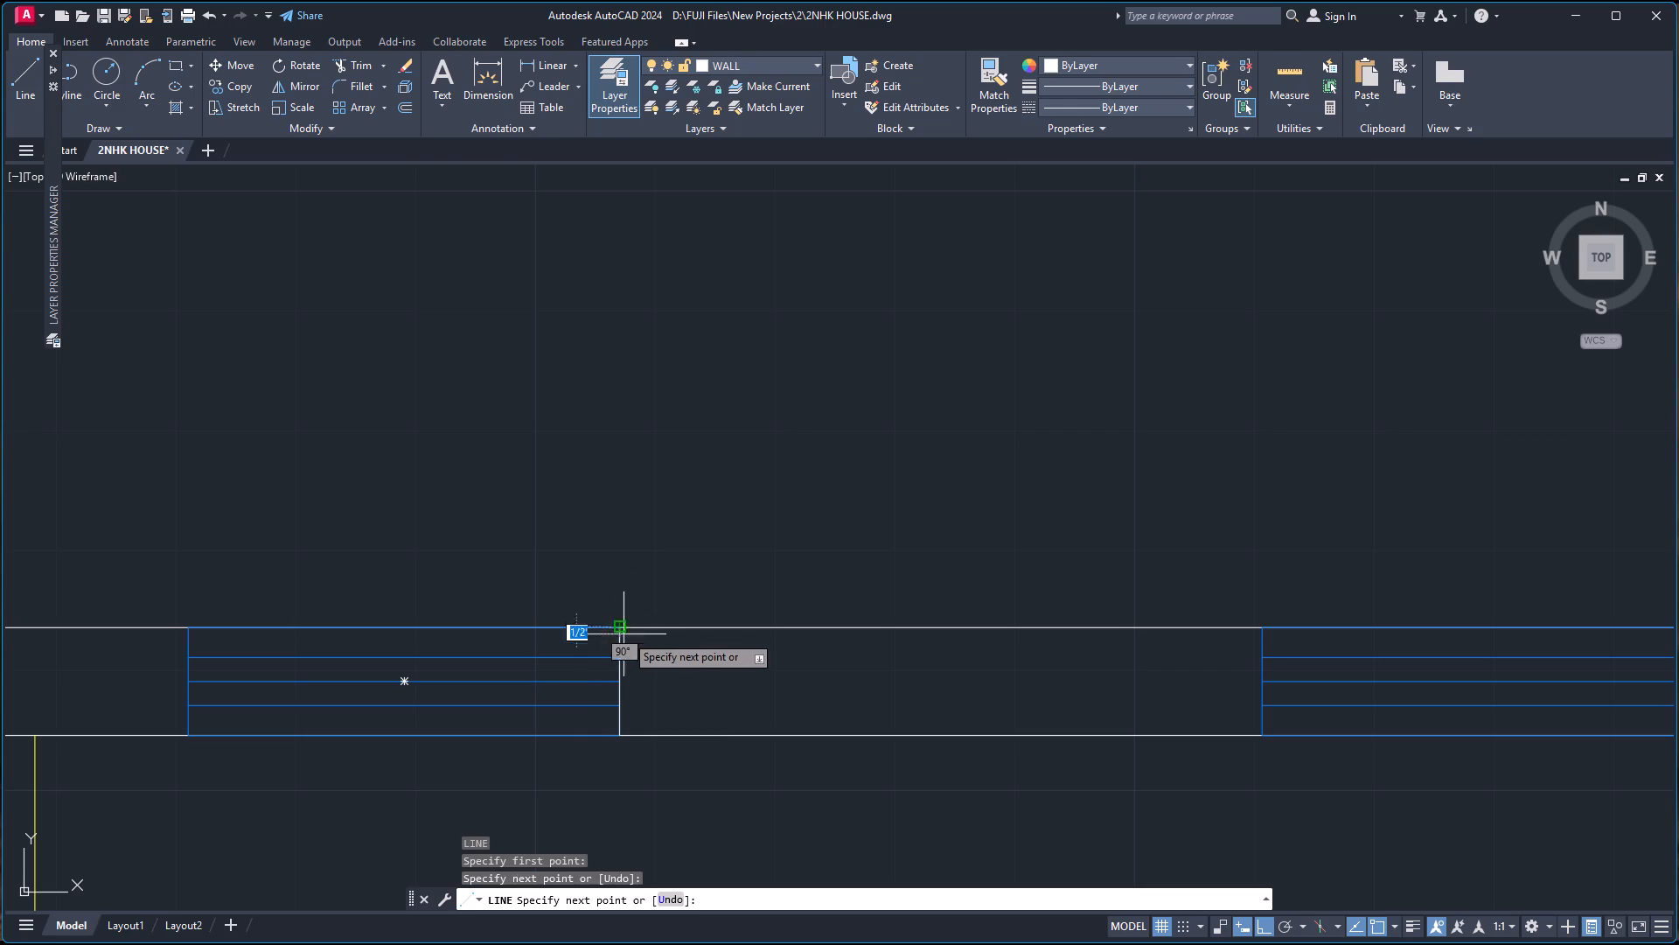
key(space)
key(space)
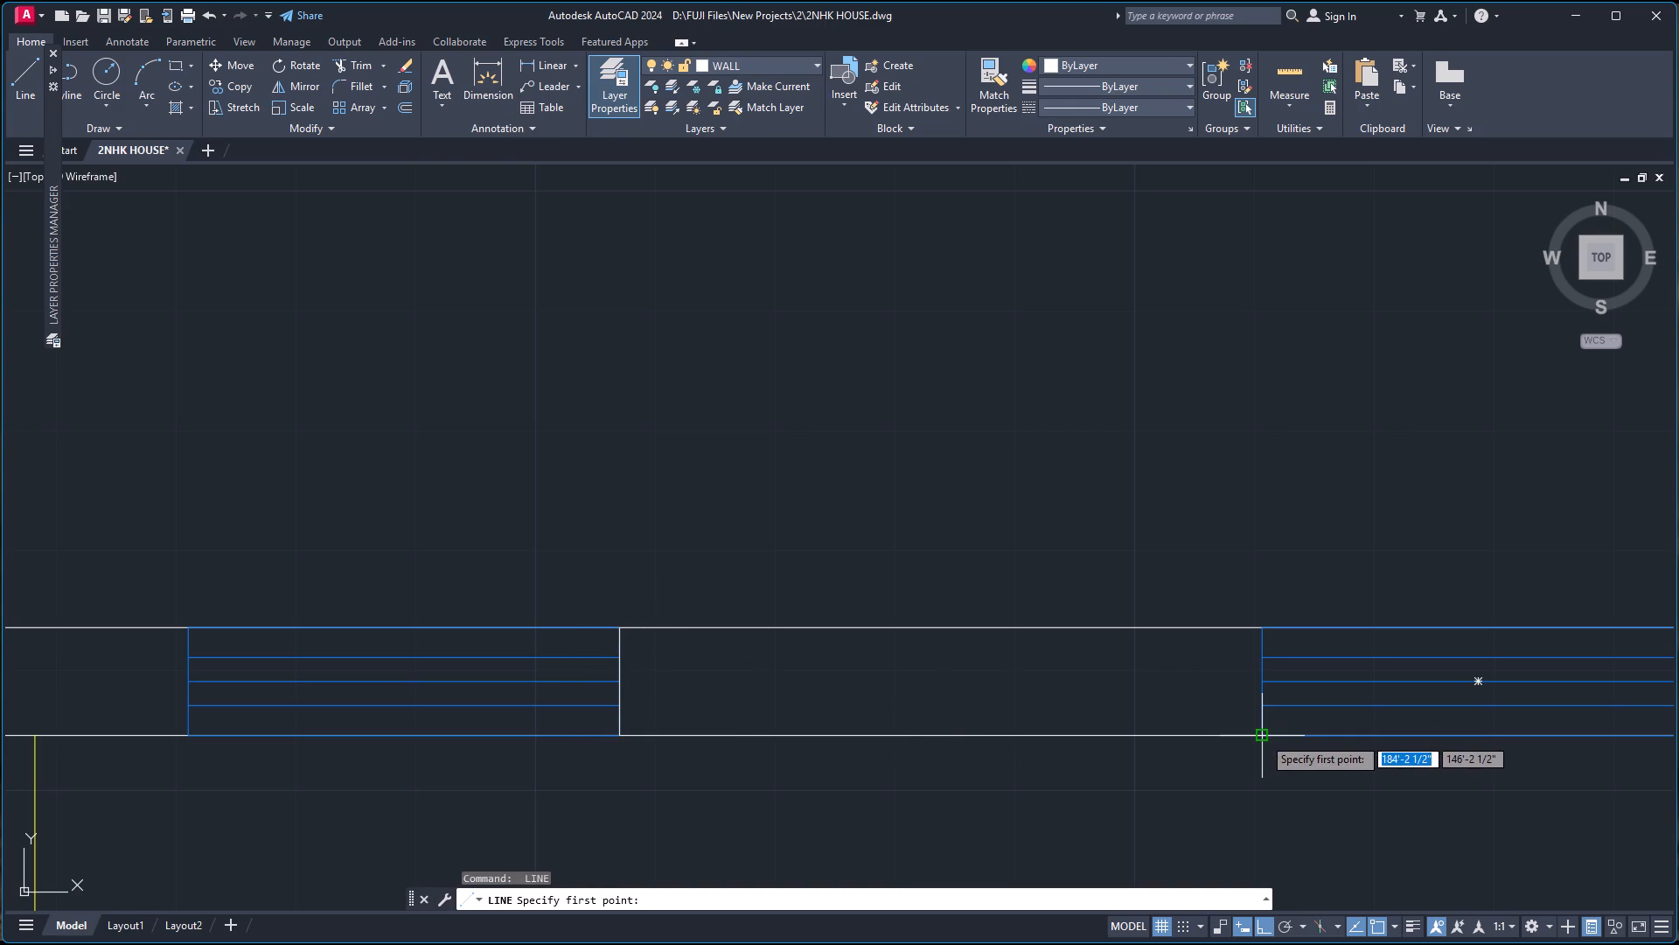
click(1260, 738)
click(1260, 625)
key(space)
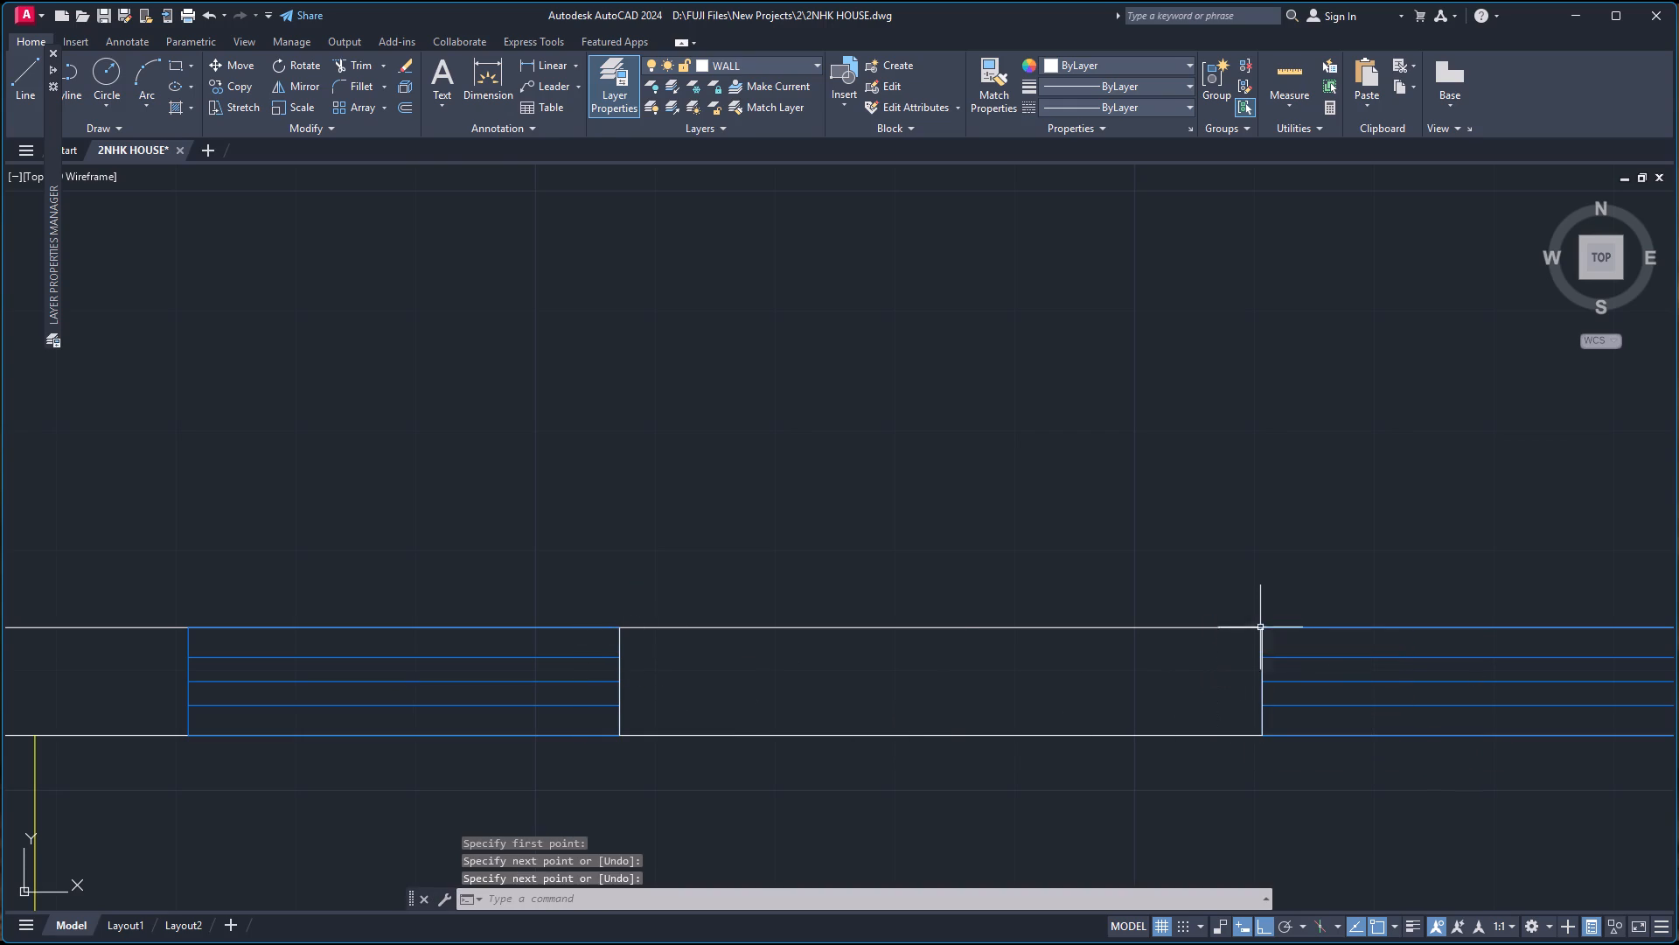
Trim both wall lines between the two new end lines to open the entrance gap, and finish trimming.
text(TR)
key(Return)
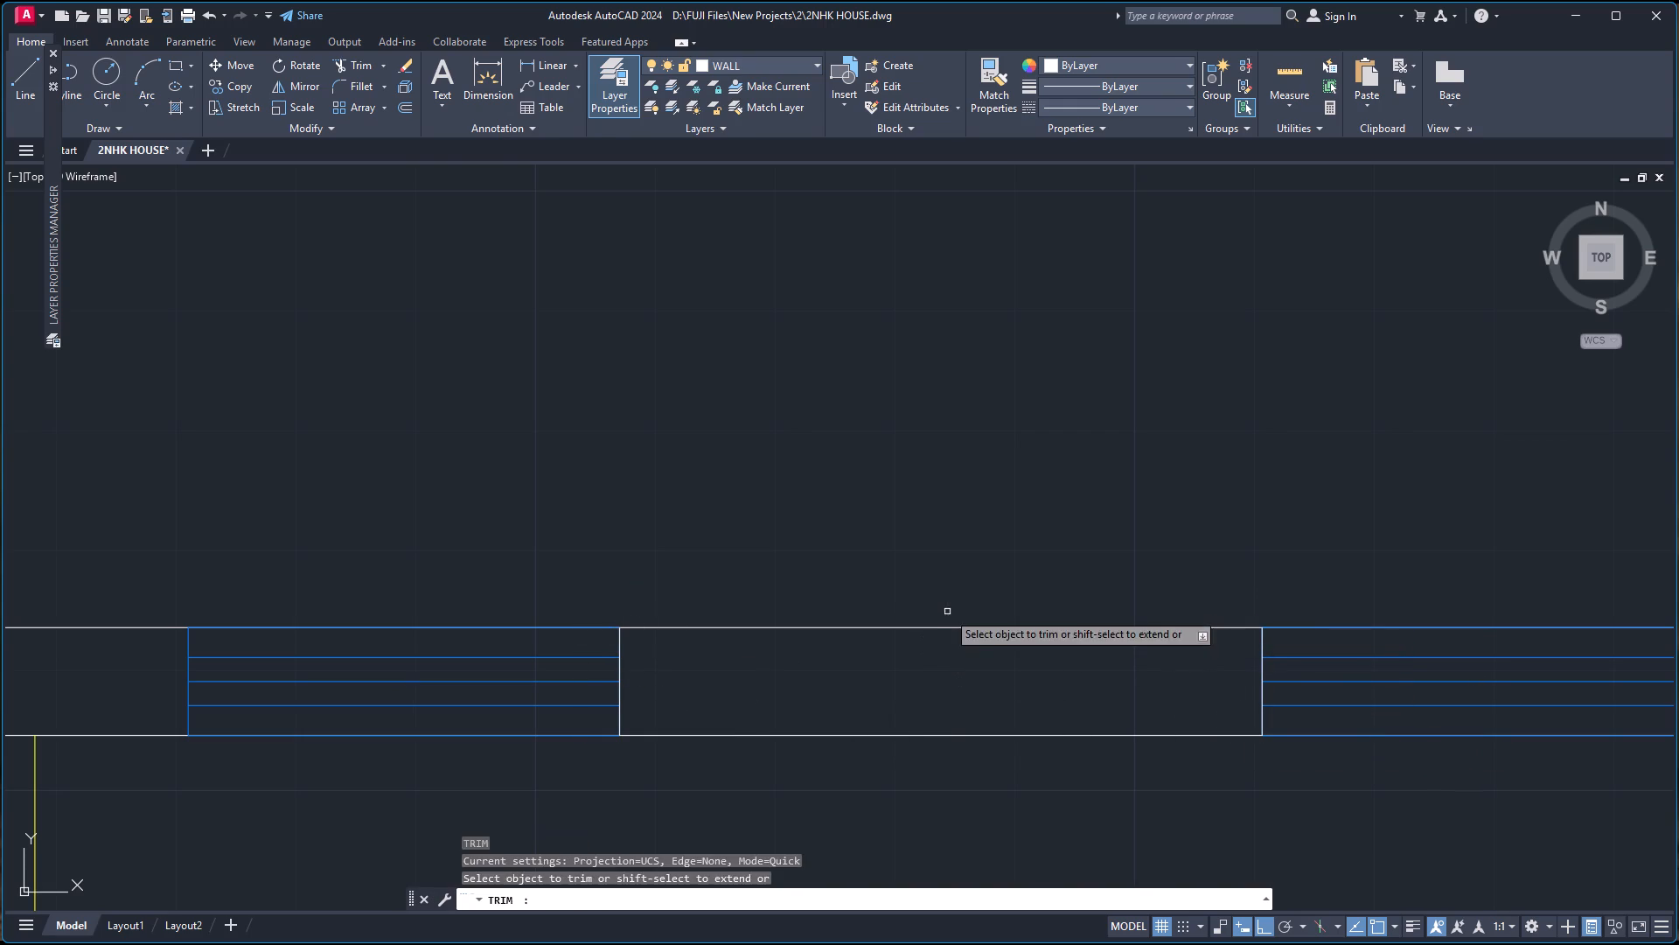
click(948, 583)
click(972, 816)
scroll(1017, 549, down, 4)
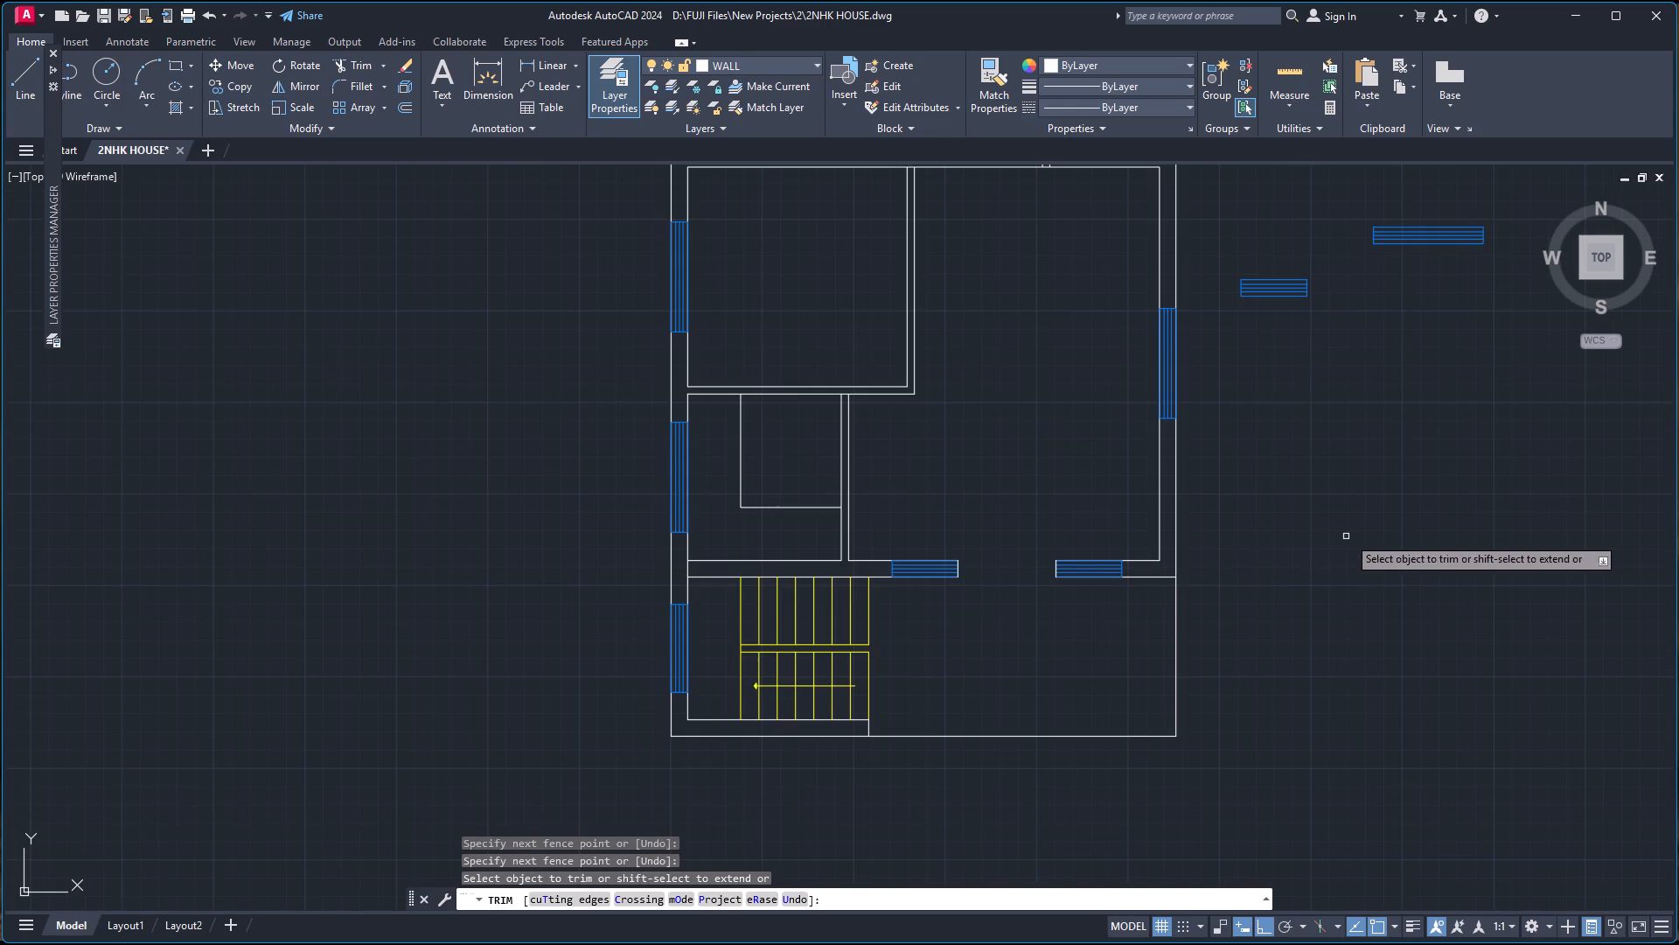
scroll(1376, 382, up, 1)
scroll(1375, 339, down, 2)
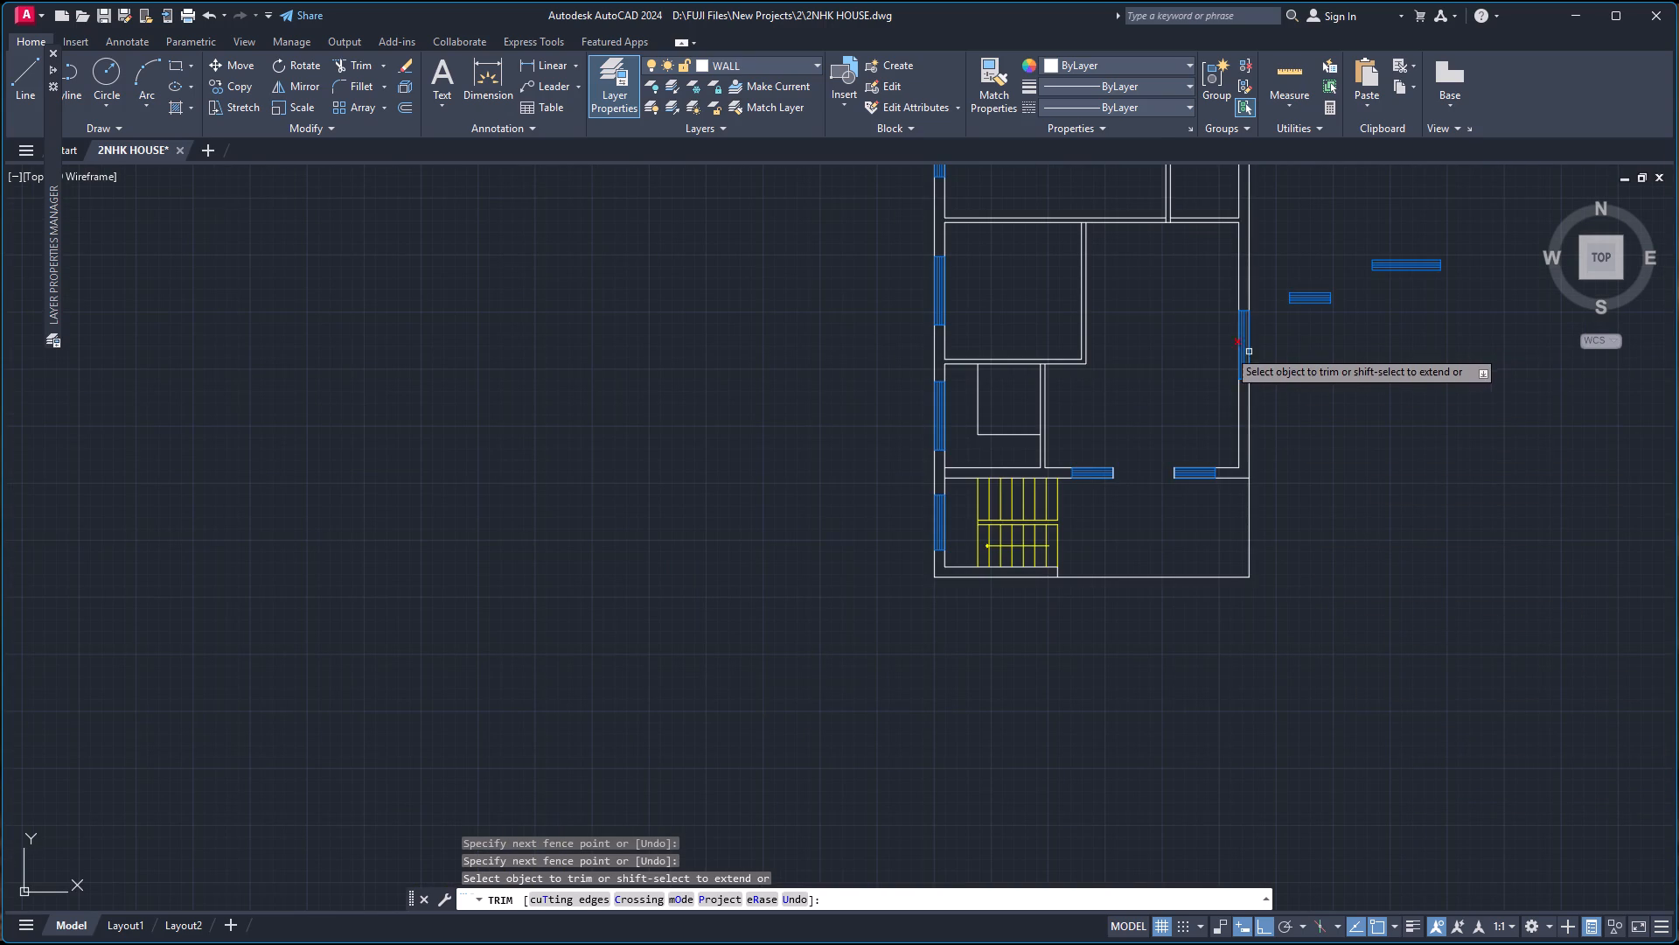
scroll(1224, 348, down, 2)
scroll(1261, 268, up, 2)
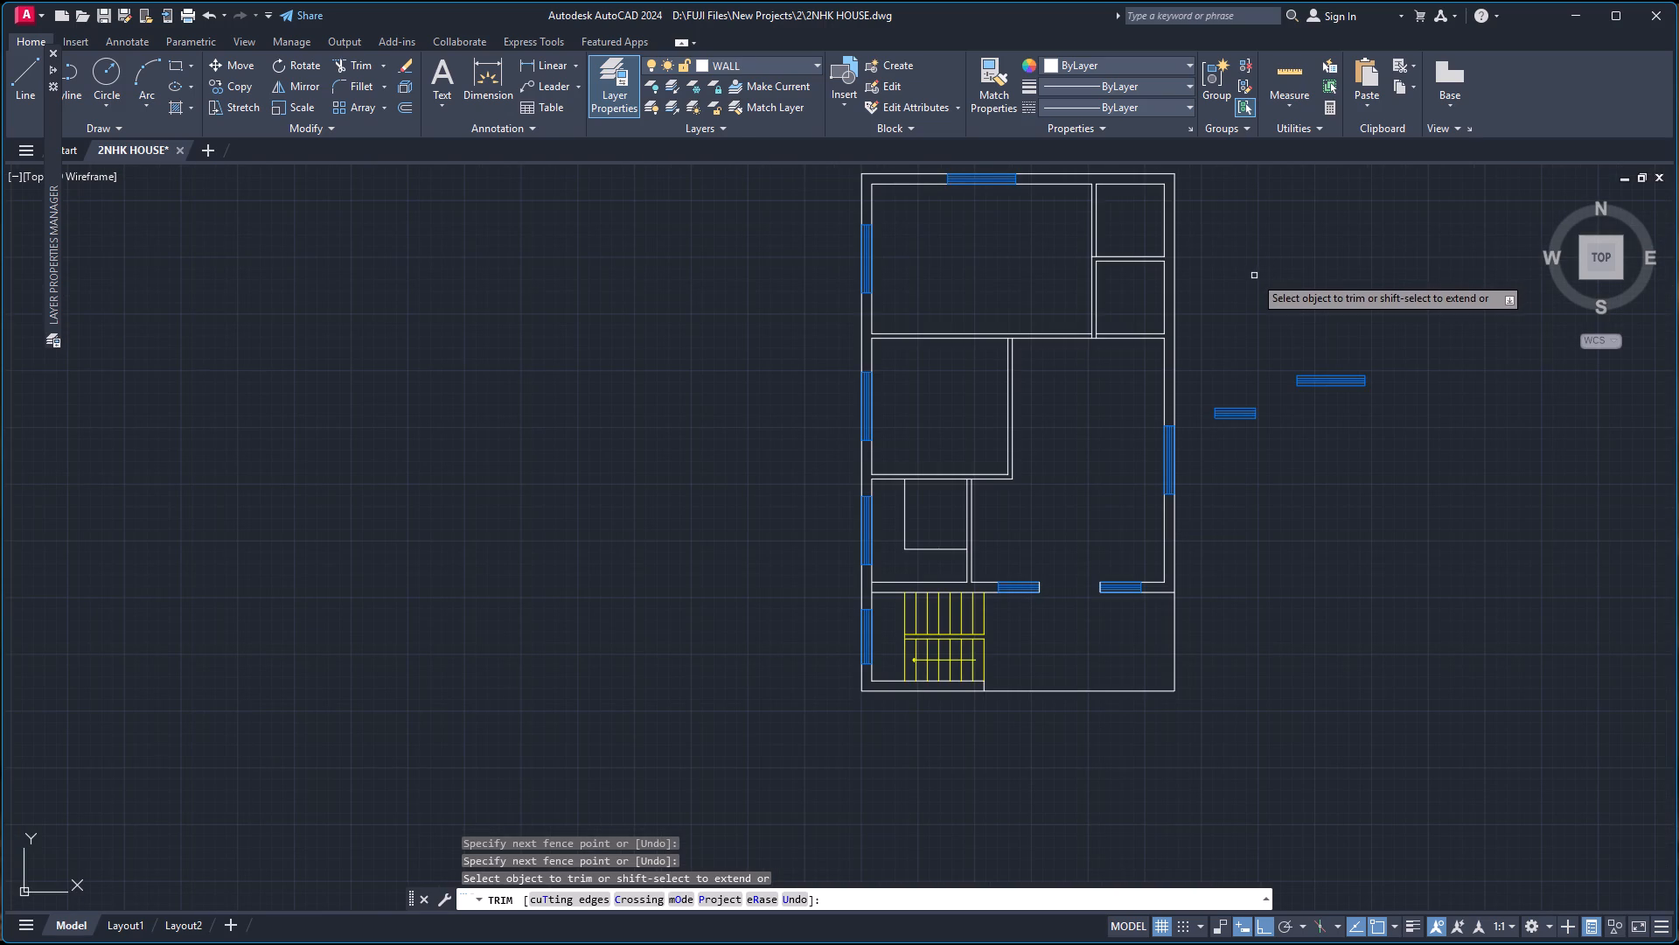
key(Escape)
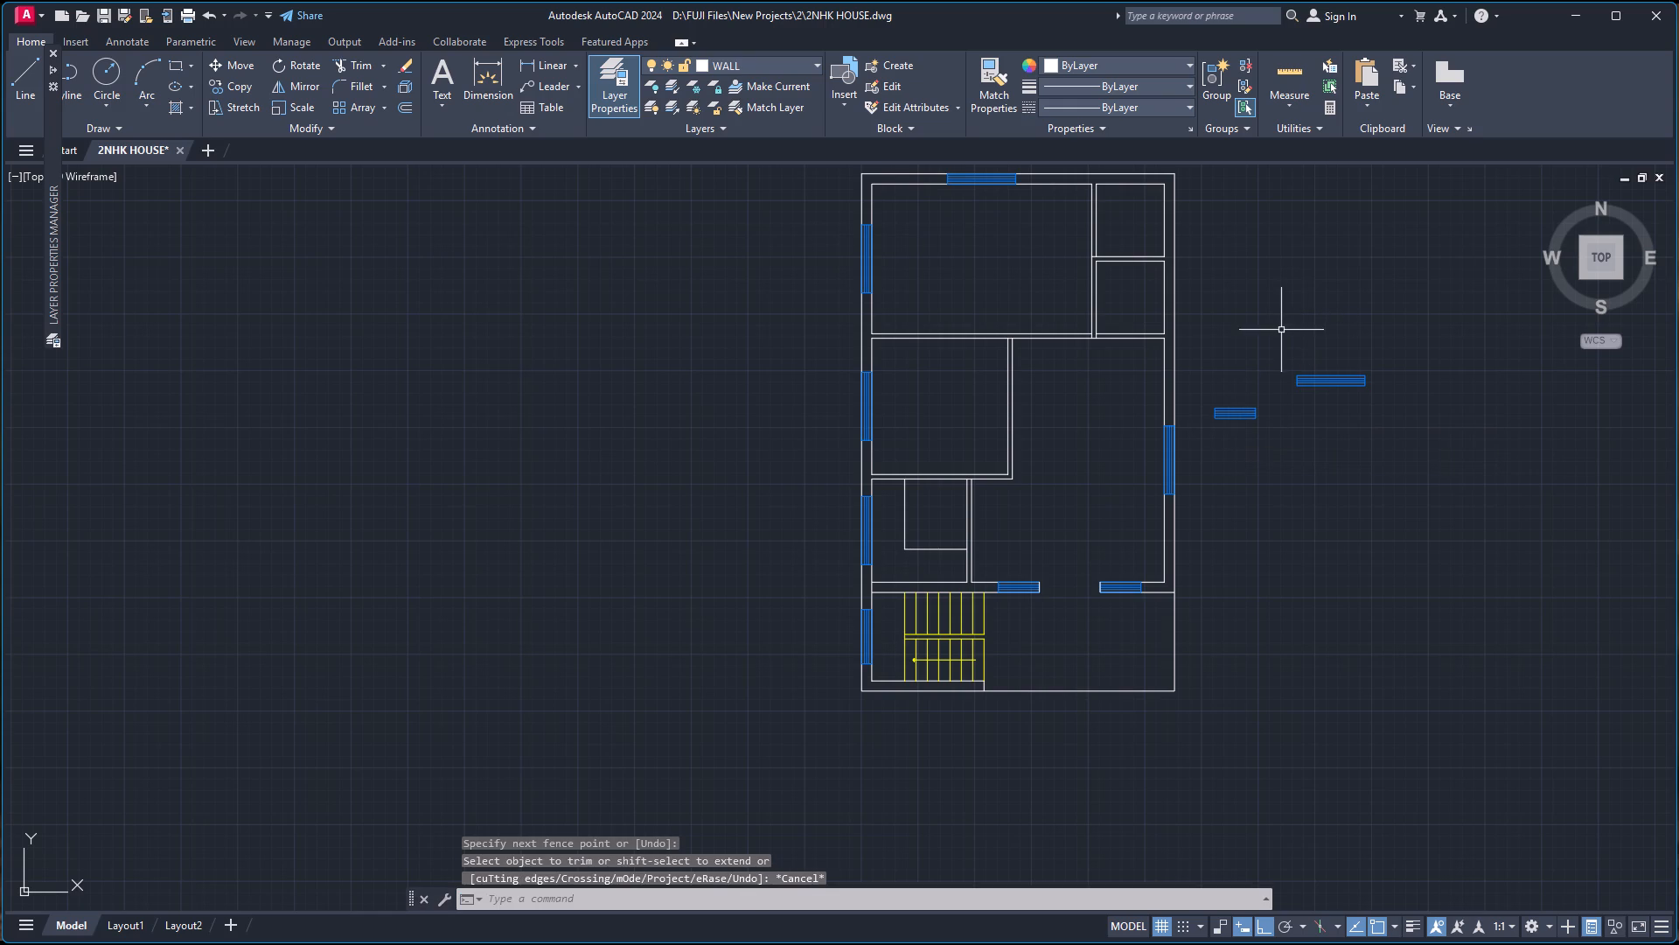
Delete the longer of the two spare windows lying outside the plan.
click(1280, 331)
click(1421, 522)
key(Delete)
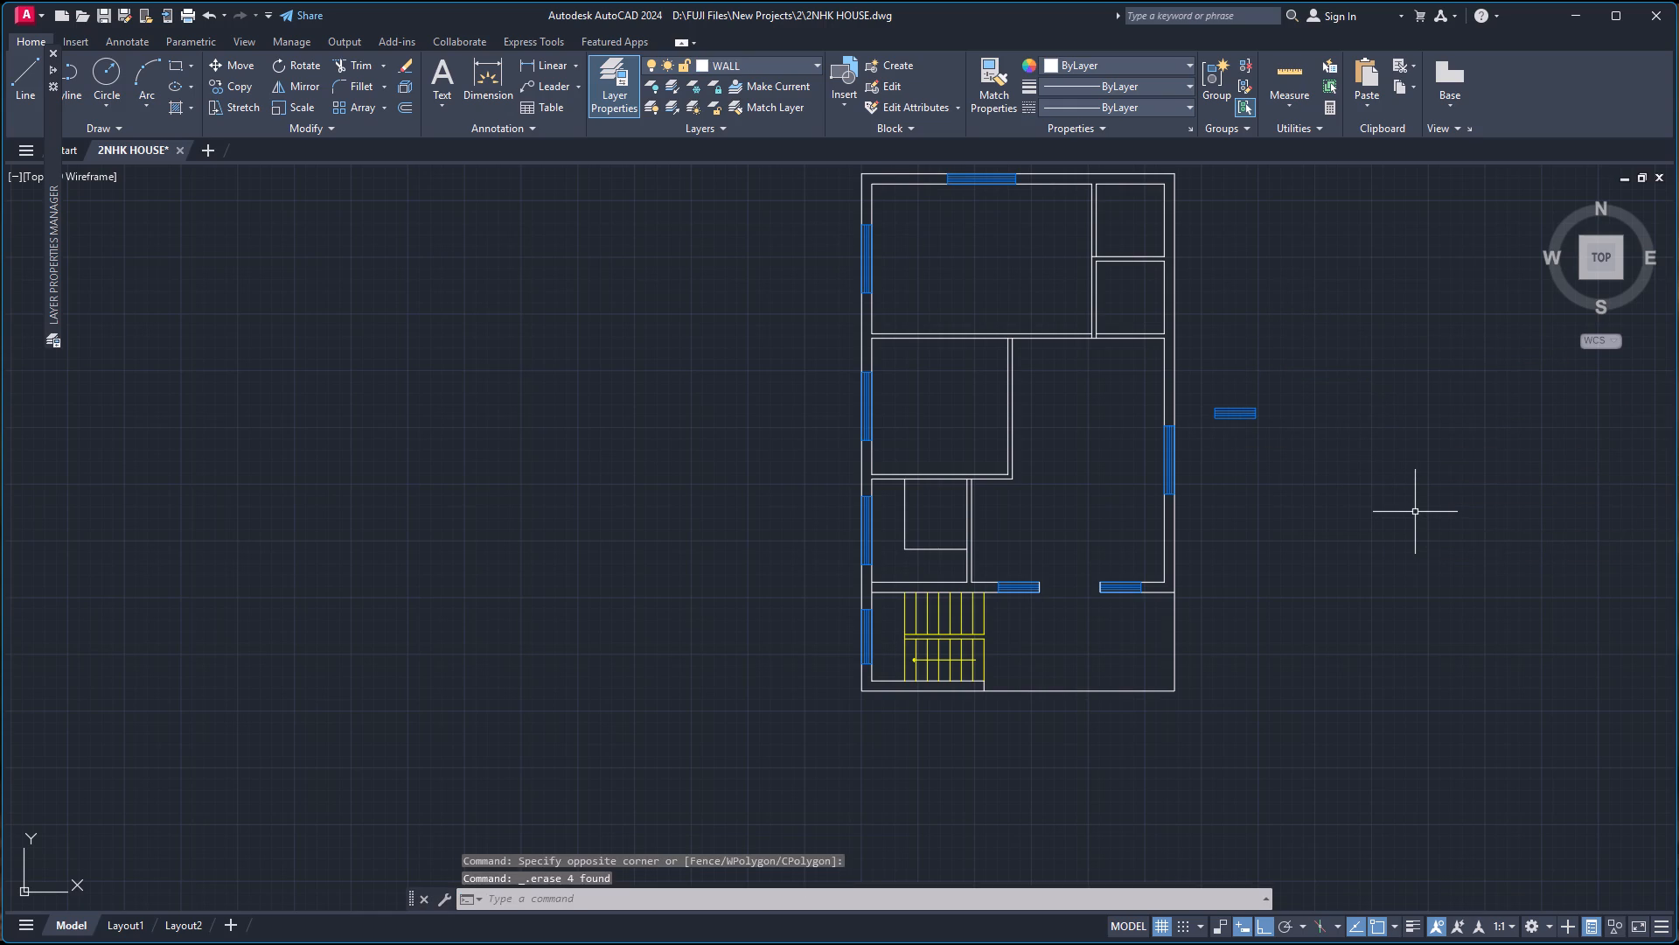
Rotate the short spare window beside the plan by 90° about its lower edge midpoint so it stands vertically.
click(1205, 393)
click(1306, 479)
text(RO)
key(Return)
scroll(1253, 414, up, 1)
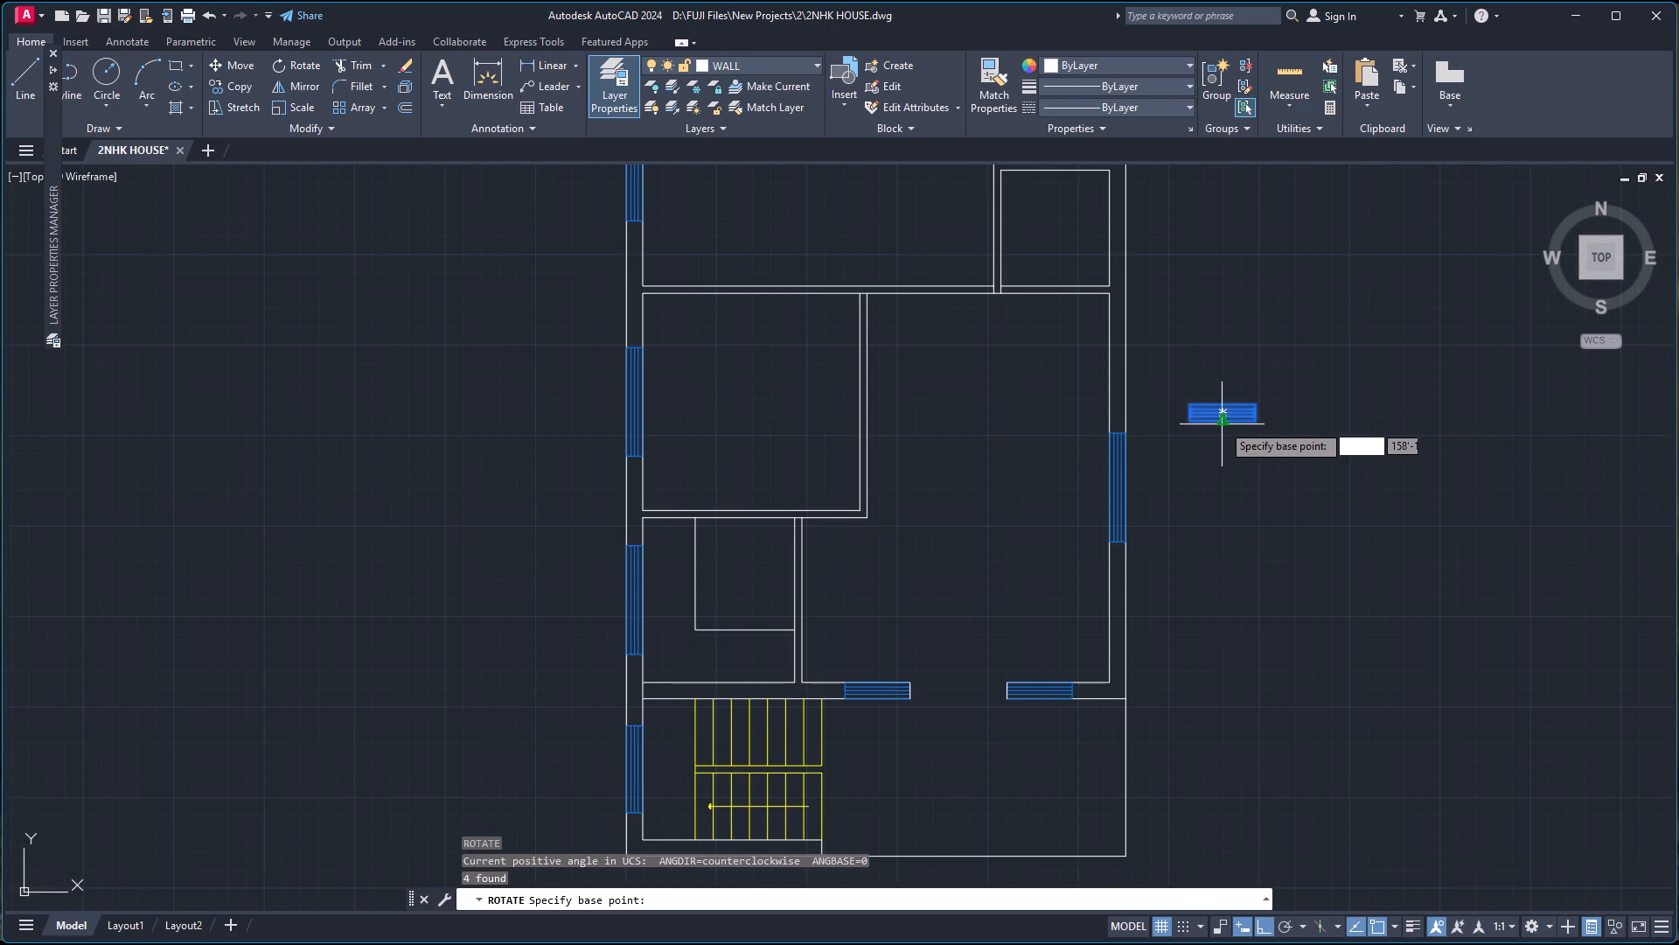
click(1222, 423)
click(1226, 375)
Copy the vertical spare window by its left-edge midpoint into the lower small room's outer wall, midway between the room's two inner corners.
click(1191, 364)
click(1260, 466)
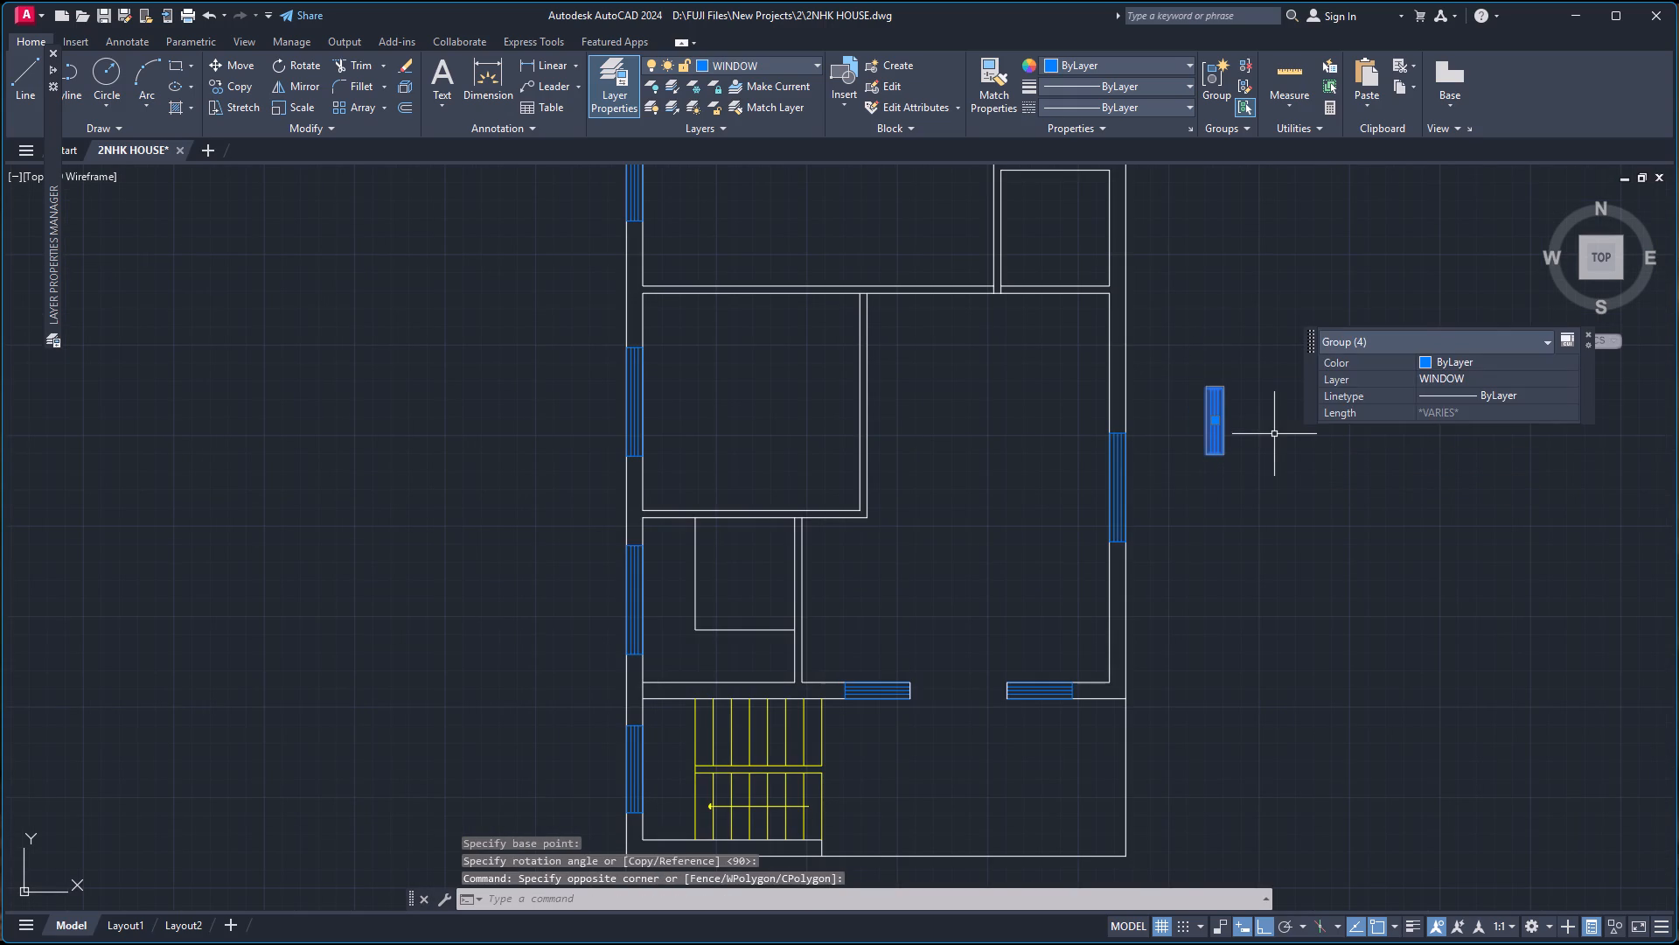
key(c)
key(o)
key(Return)
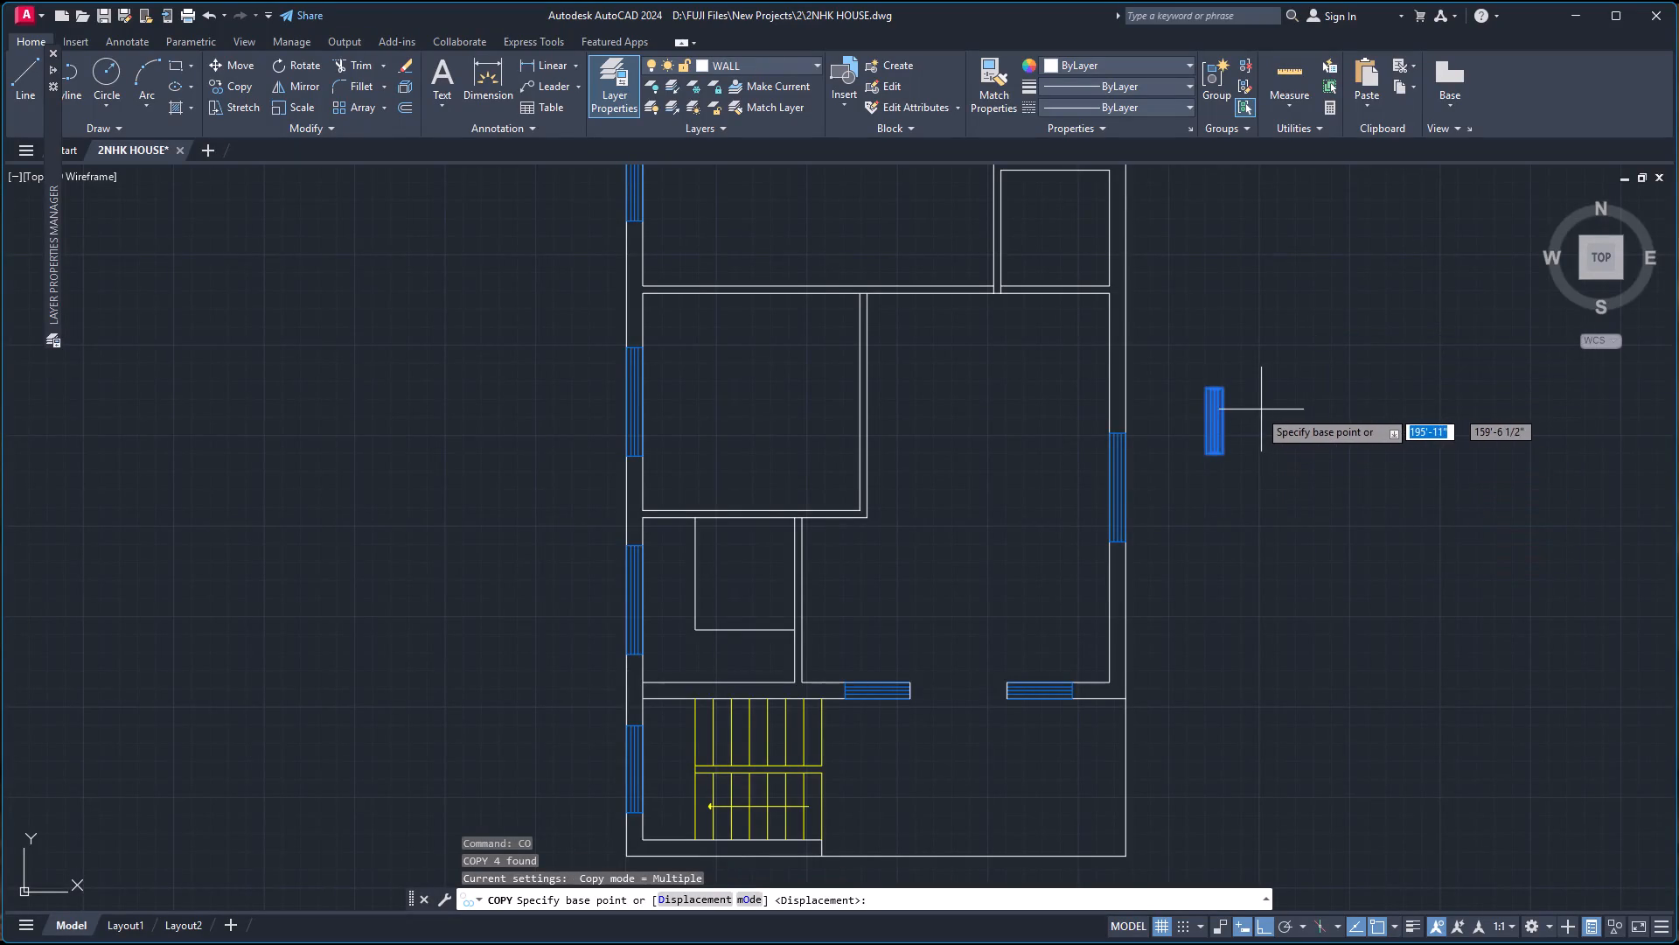
scroll(1256, 409, up, 2)
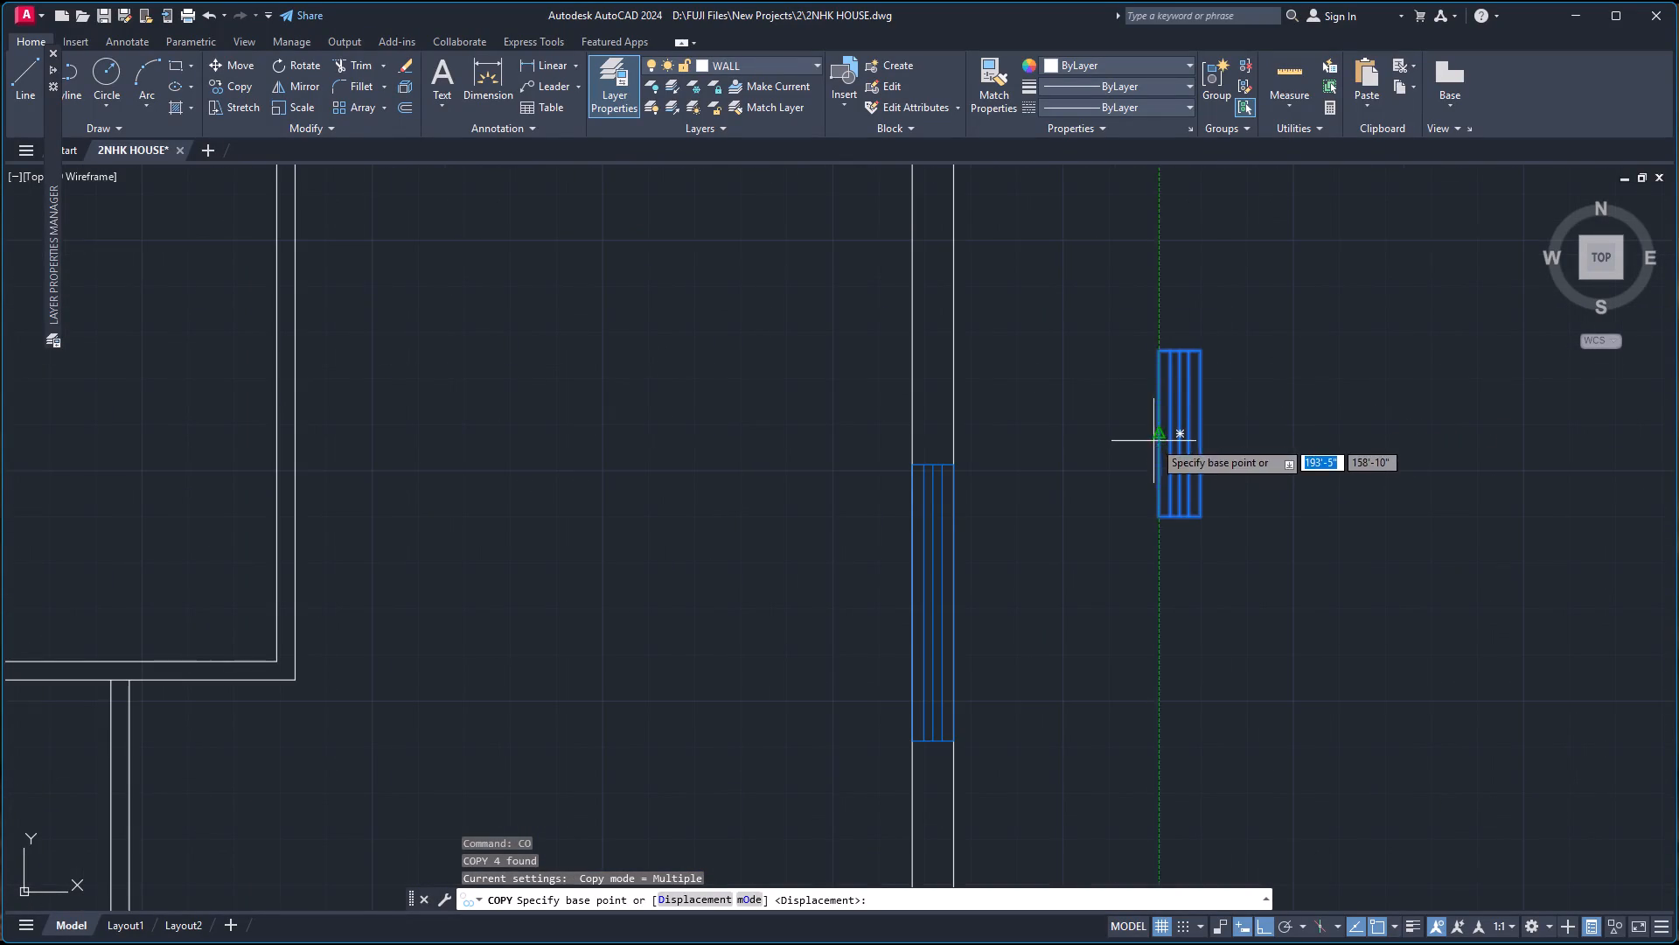
click(1161, 435)
scroll(1028, 388, down, 5)
scroll(972, 326, up, 3)
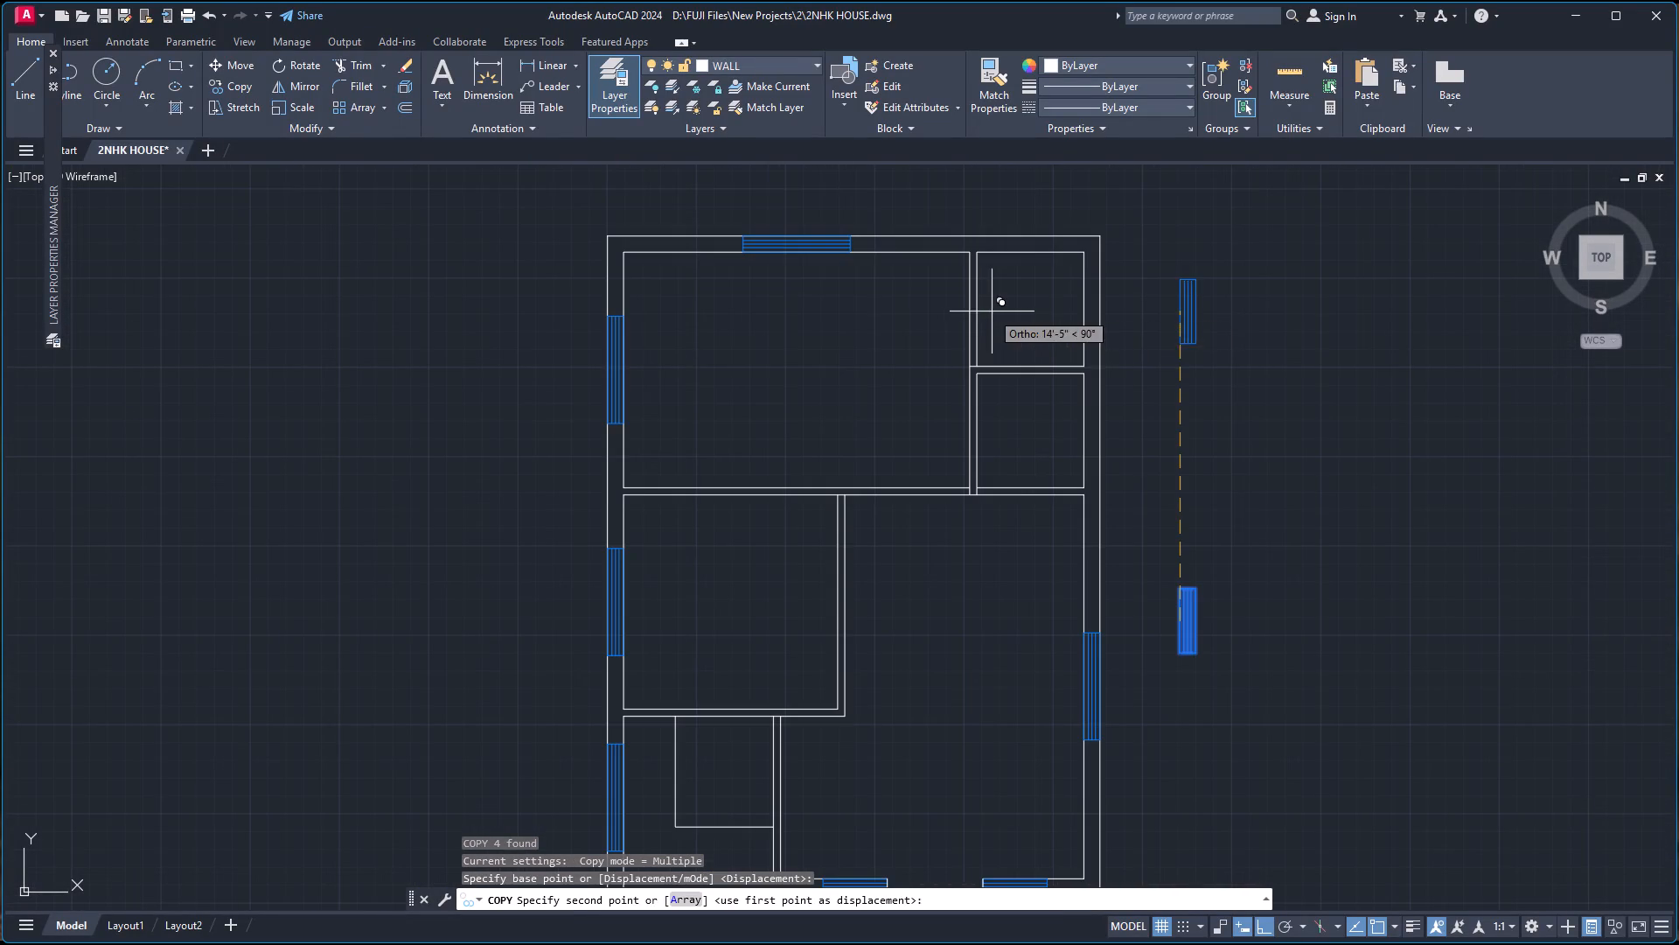
right_click(1014, 316)
click(1121, 417)
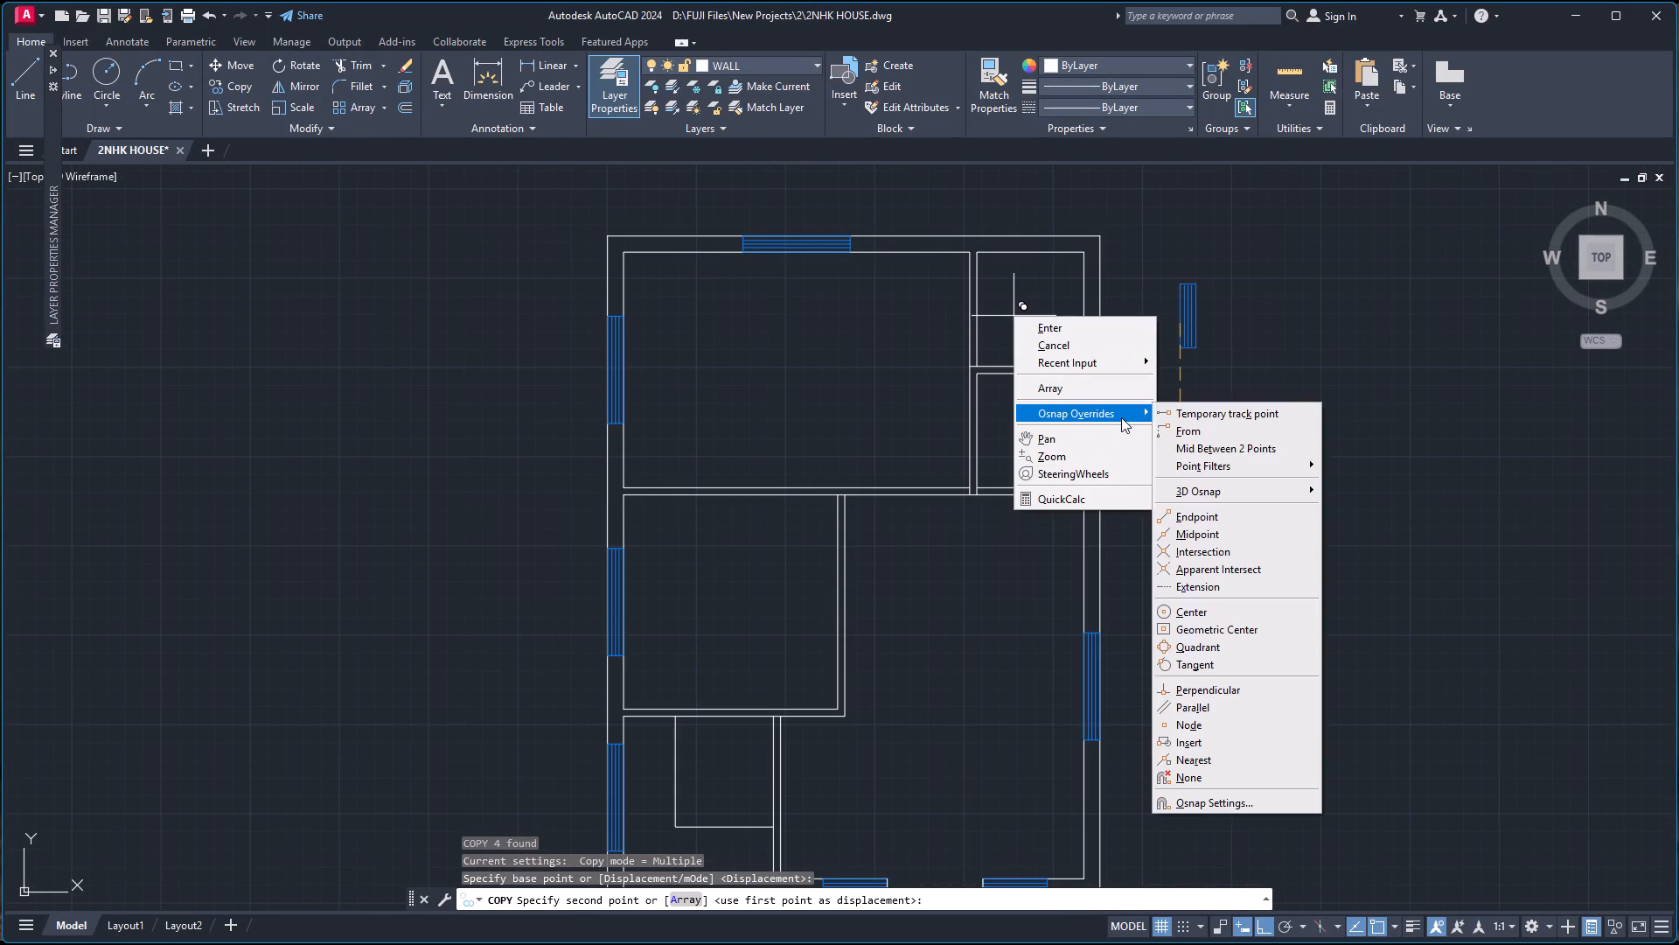
click(1279, 451)
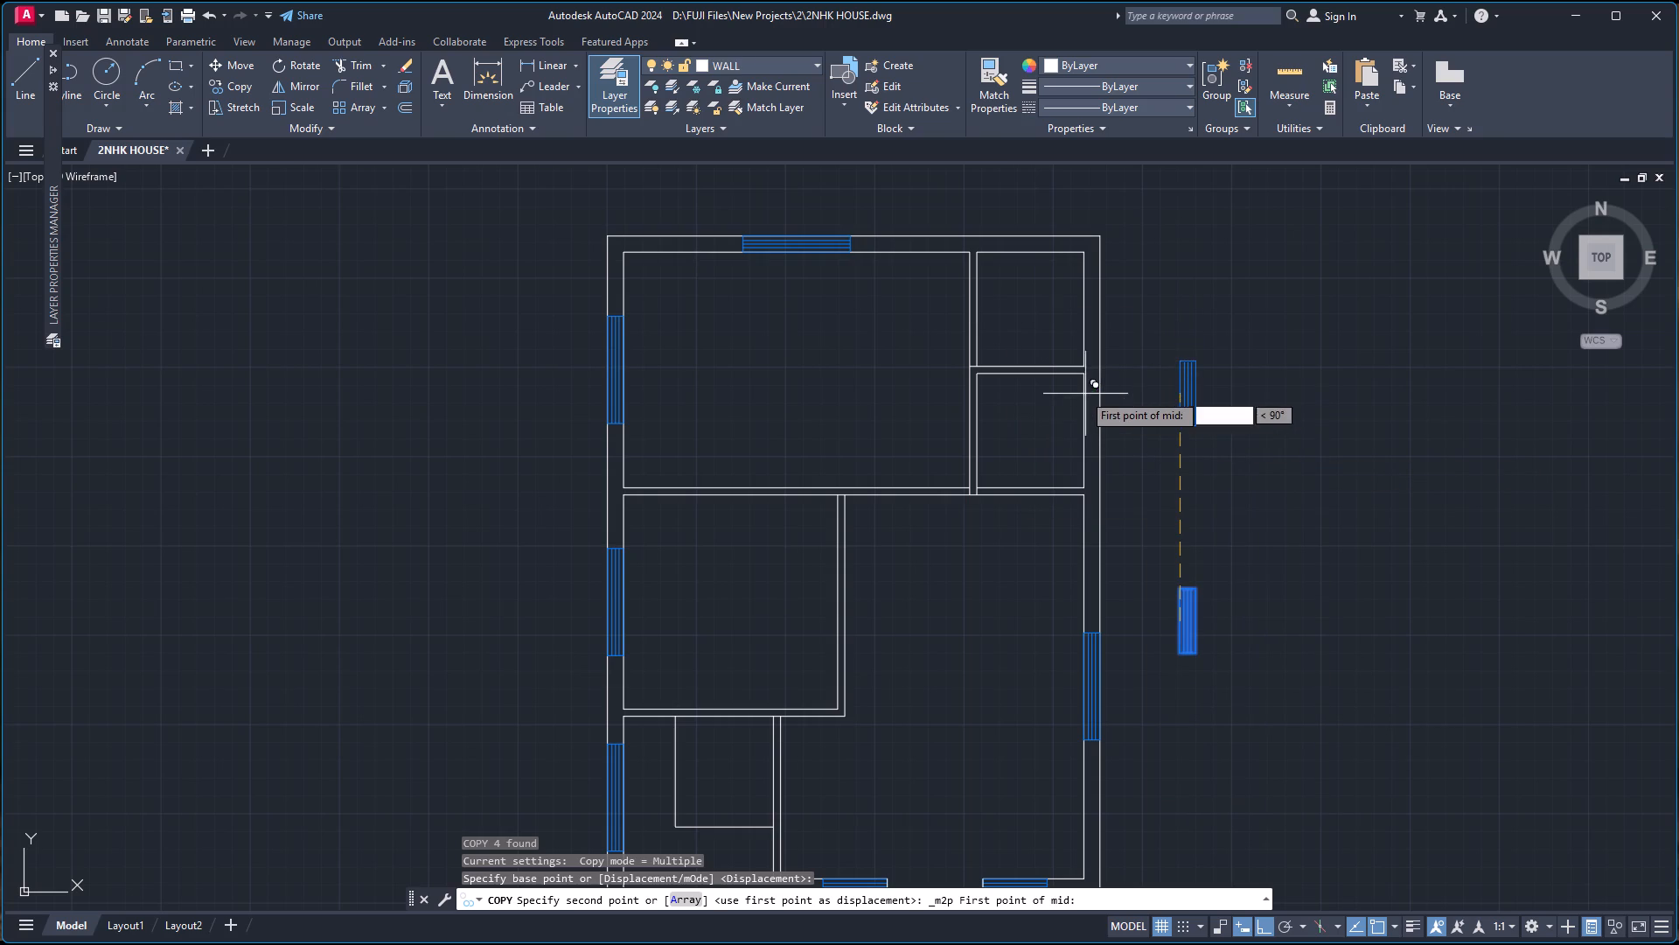
click(1083, 377)
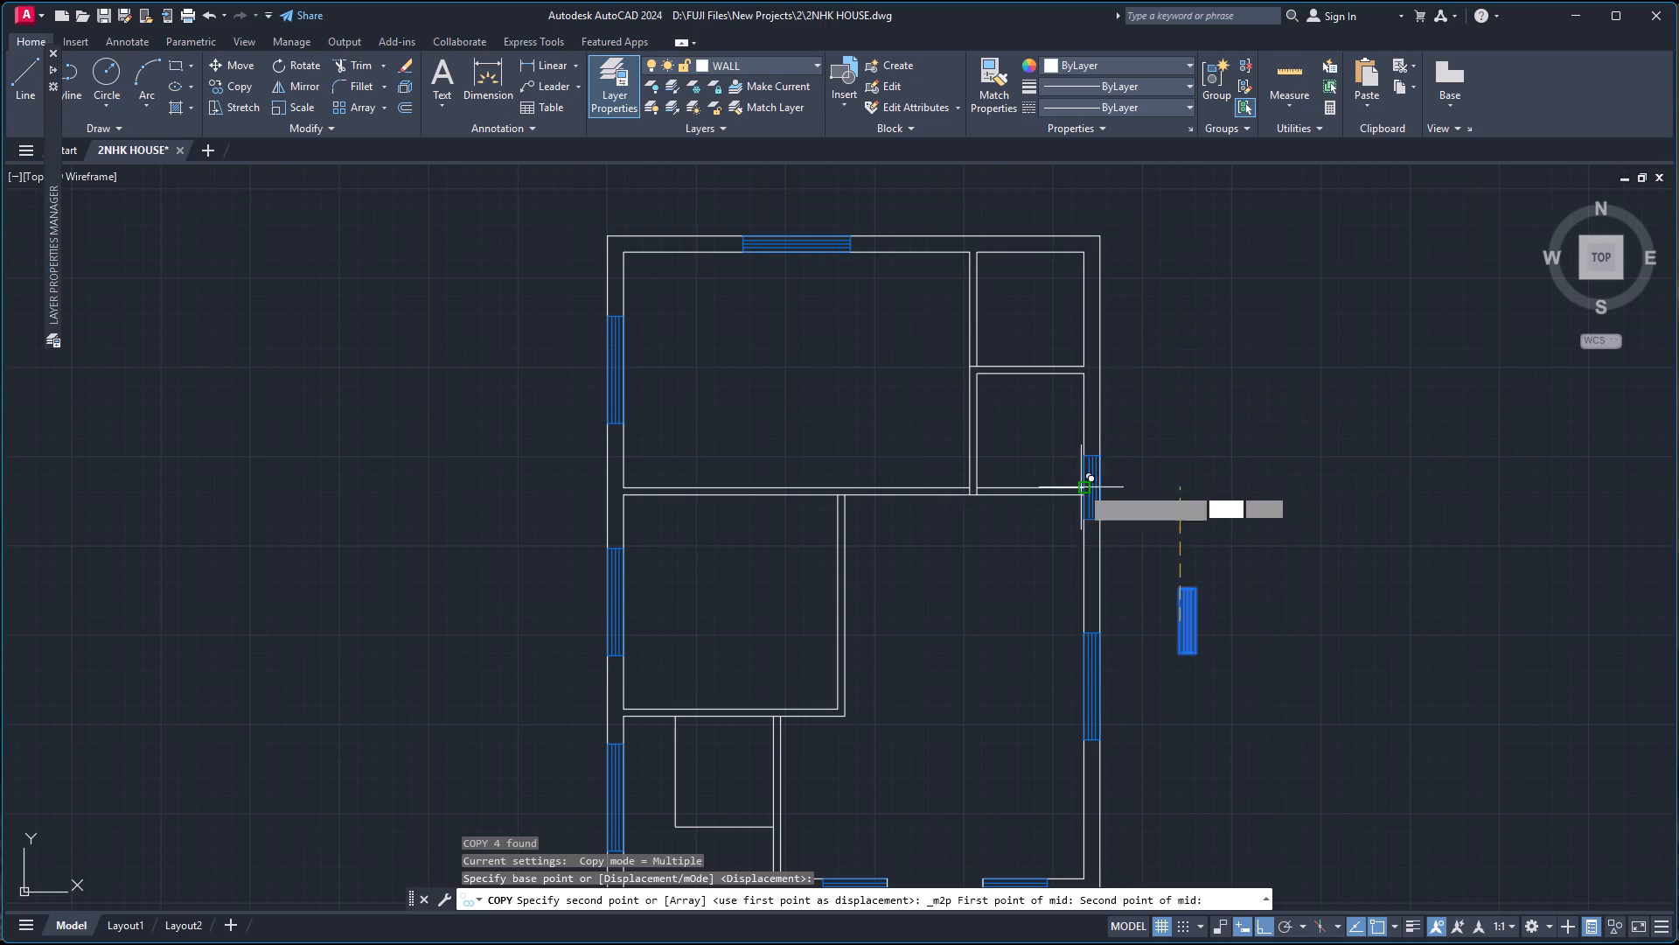
click(1079, 486)
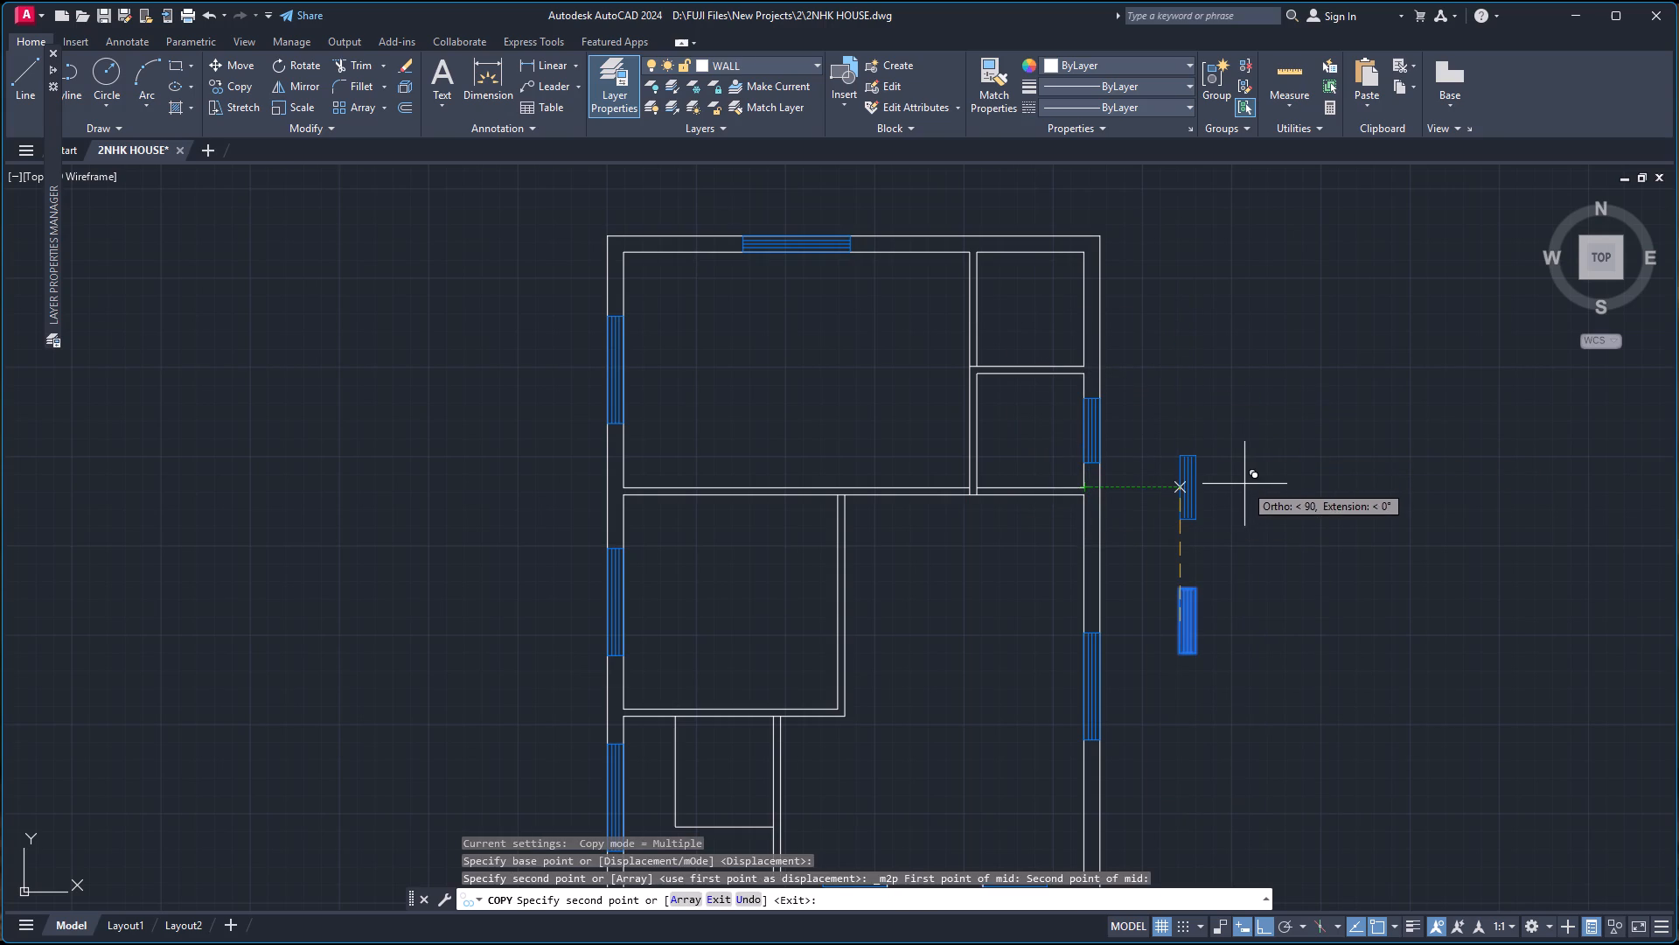
key(Escape)
Make WINDOW the current layer.
click(798, 61)
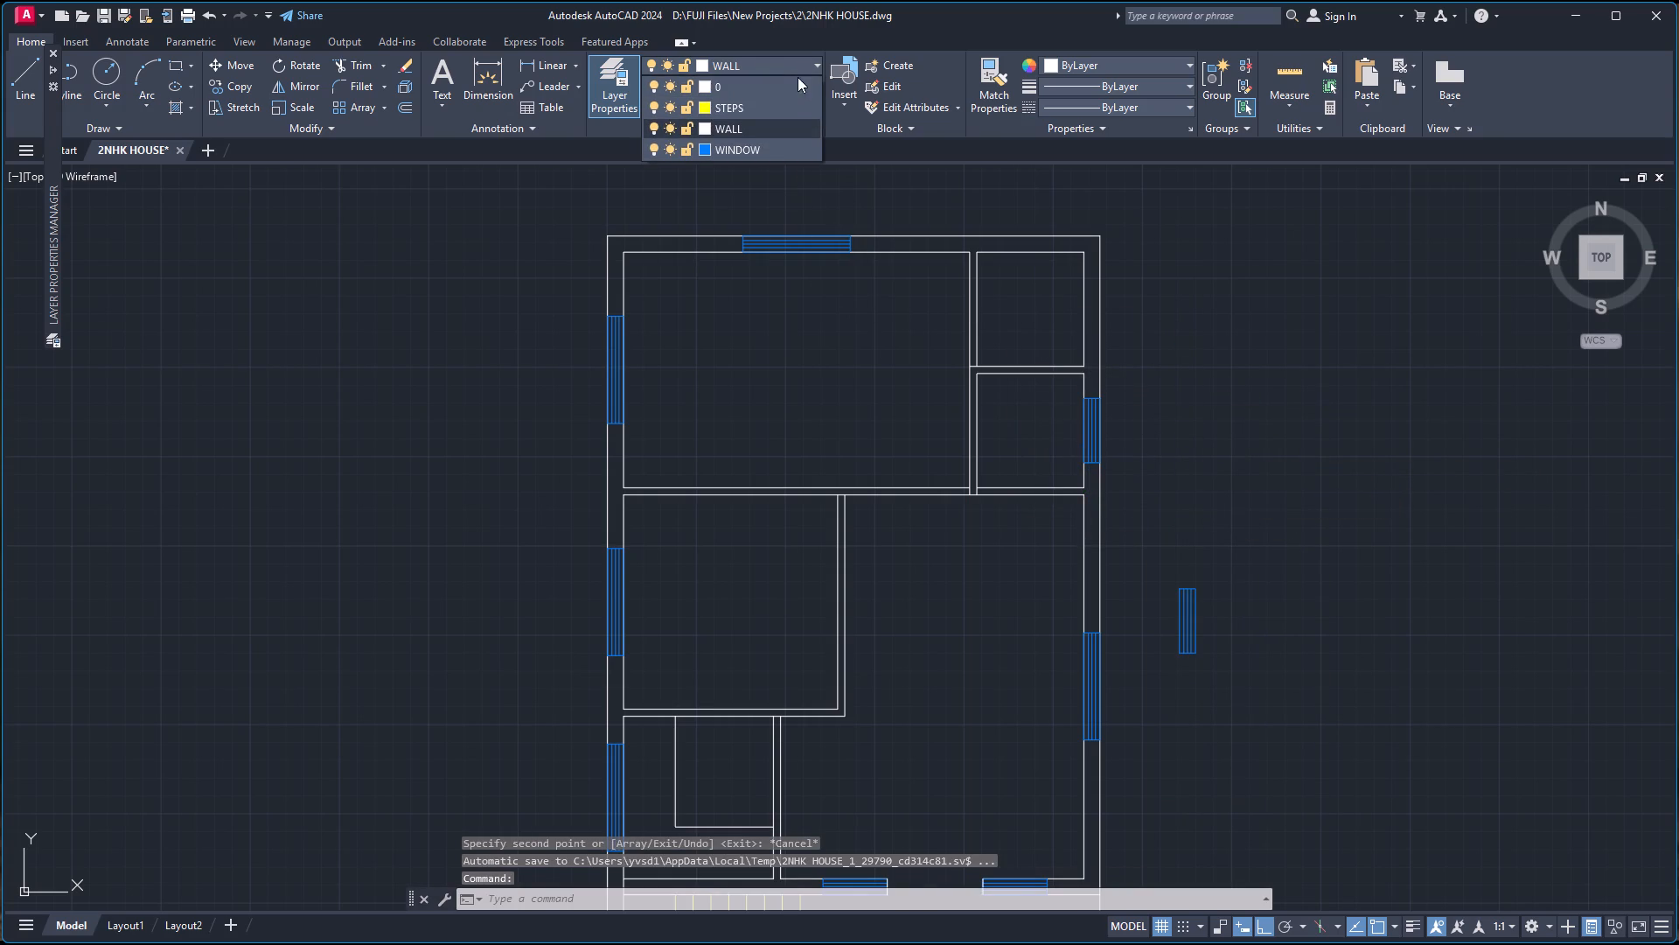
click(735, 157)
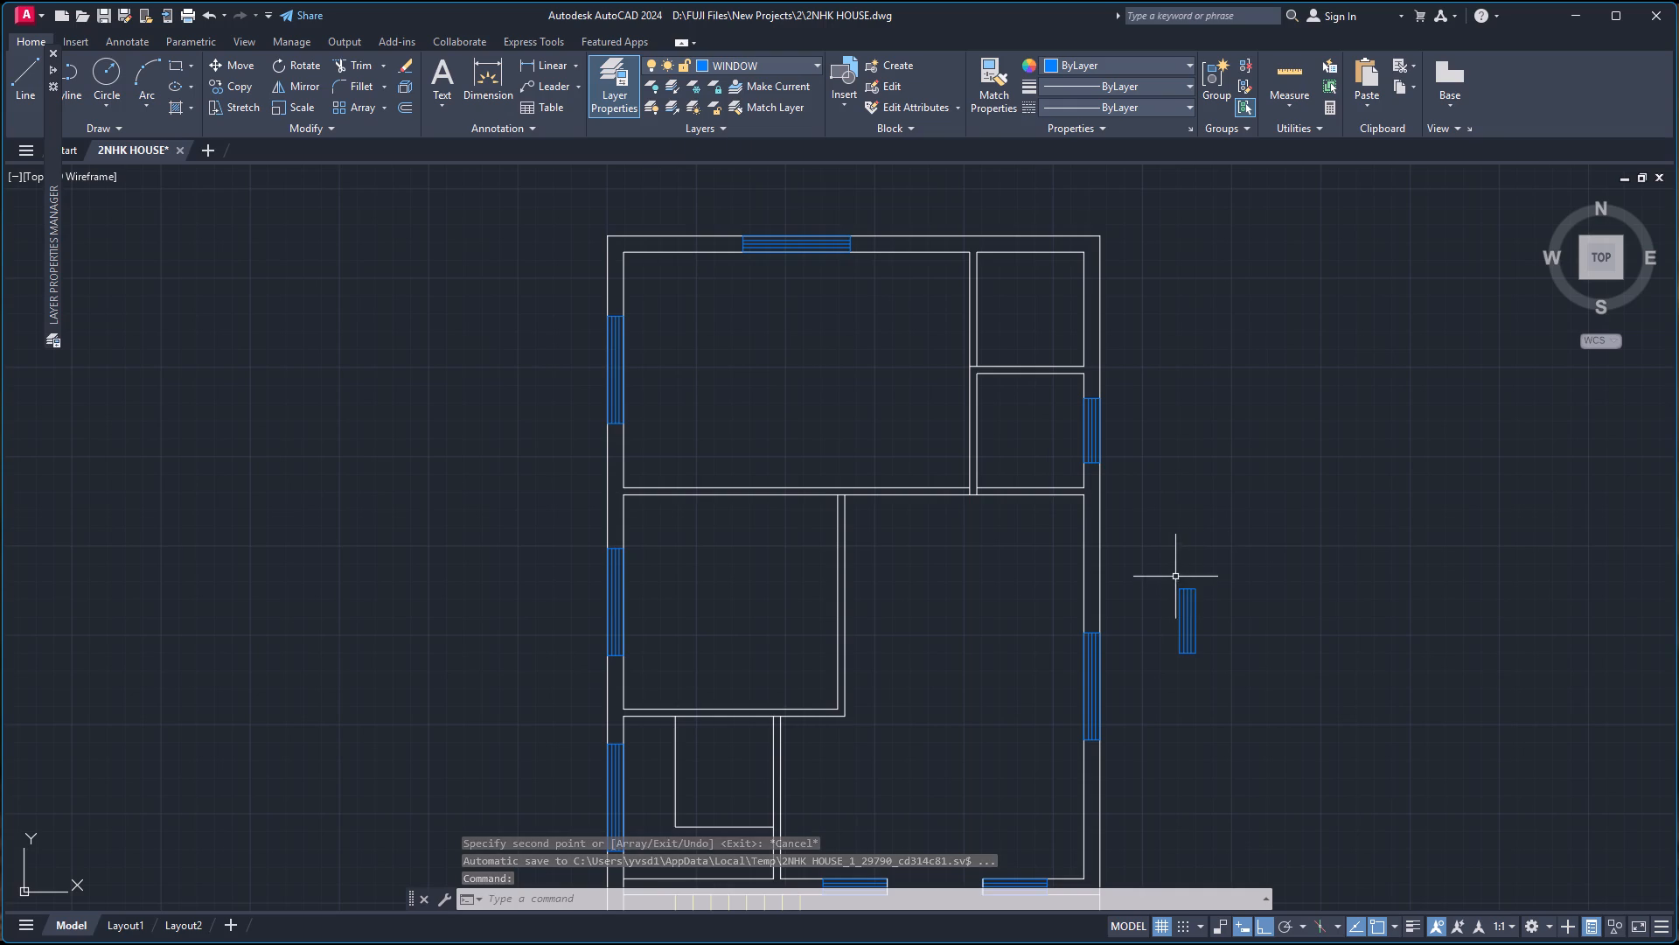
Rotate the spare window beside the plan by 90° about its right-edge midpoint so it lies horizontally.
click(1174, 577)
click(1230, 686)
key(r)
key(o)
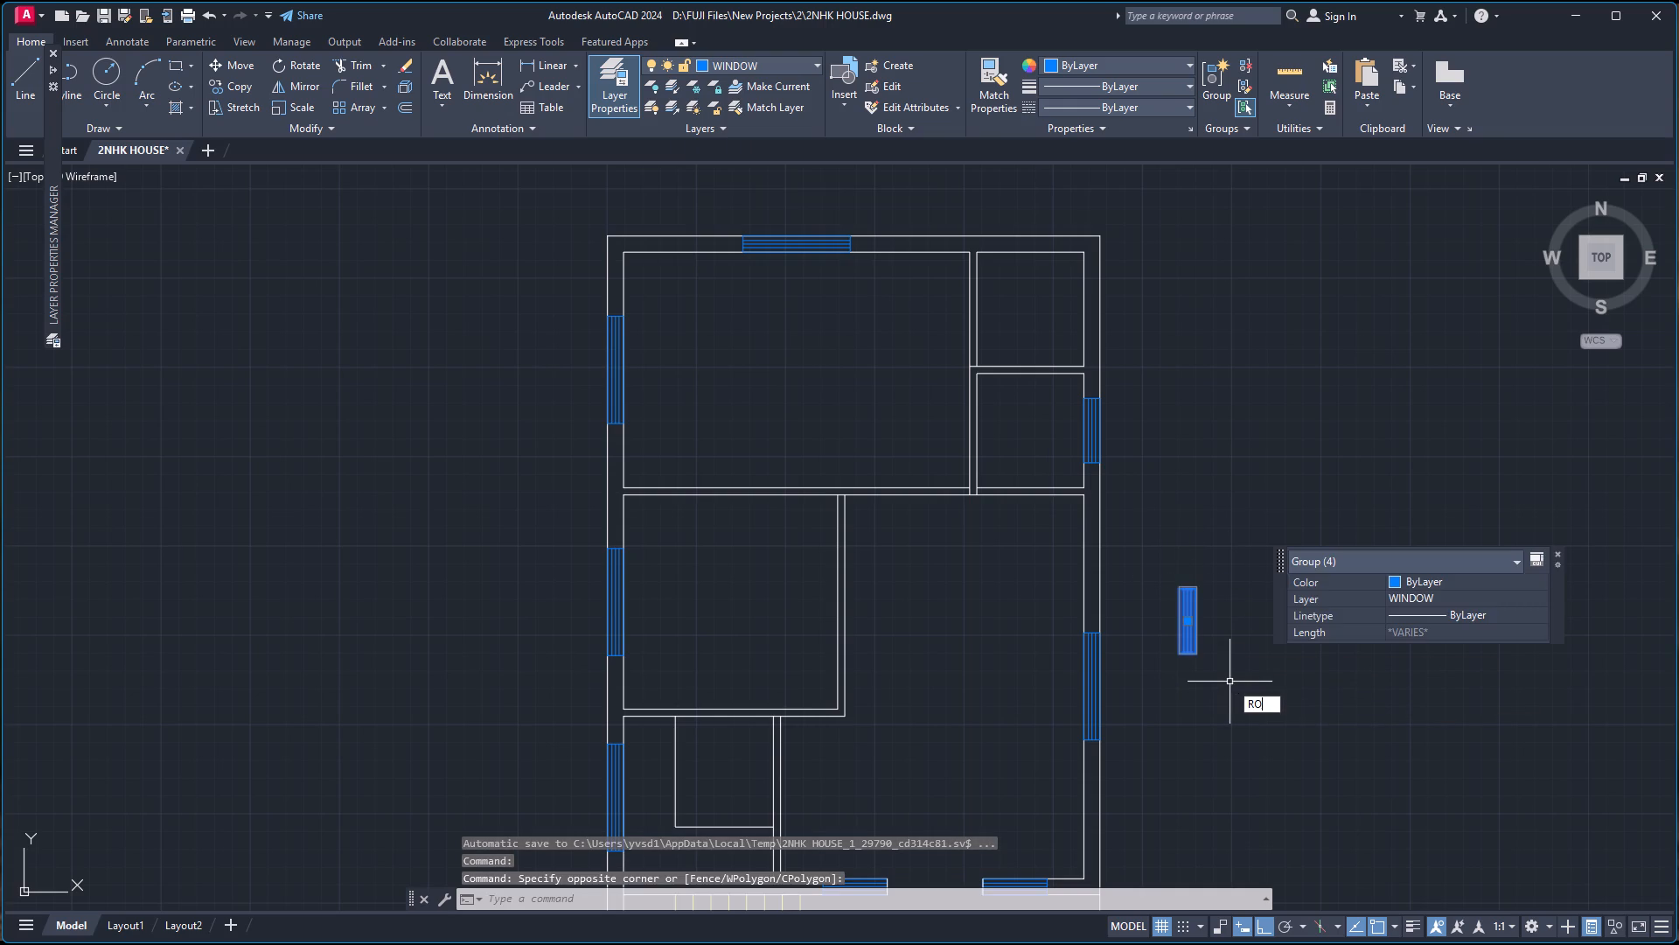
key(Return)
click(1198, 626)
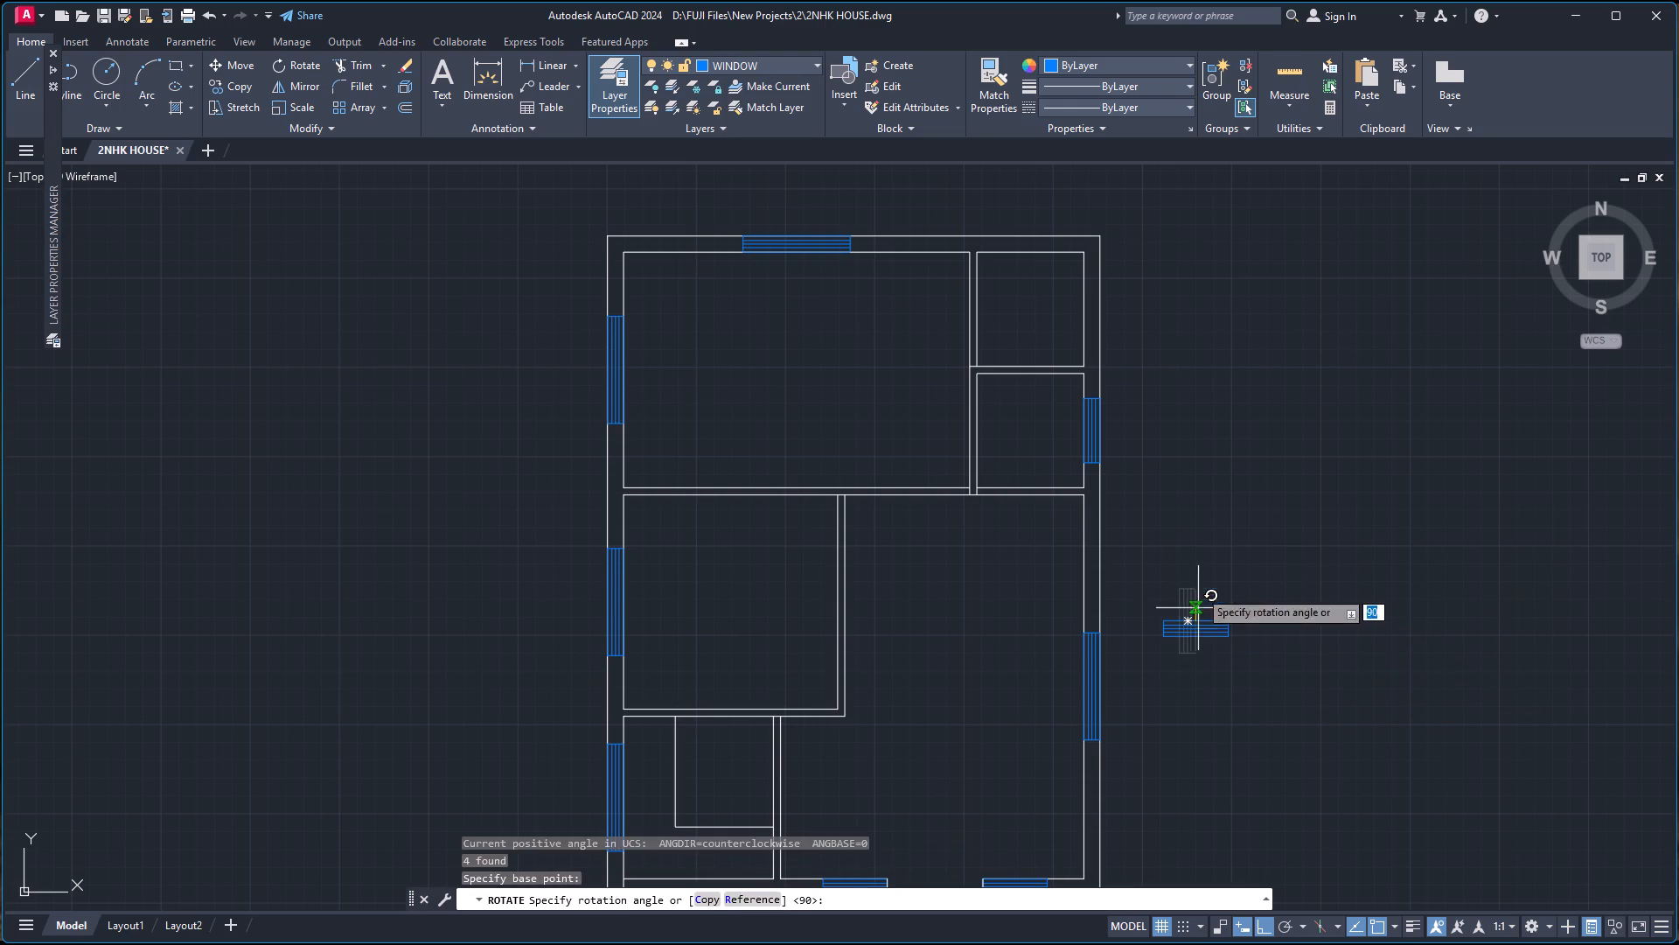
click(1197, 489)
Copy the horizontal spare window by its bottom midpoint into the upper small room's top wall, midway between the room's two inner corners.
click(1137, 602)
click(1211, 658)
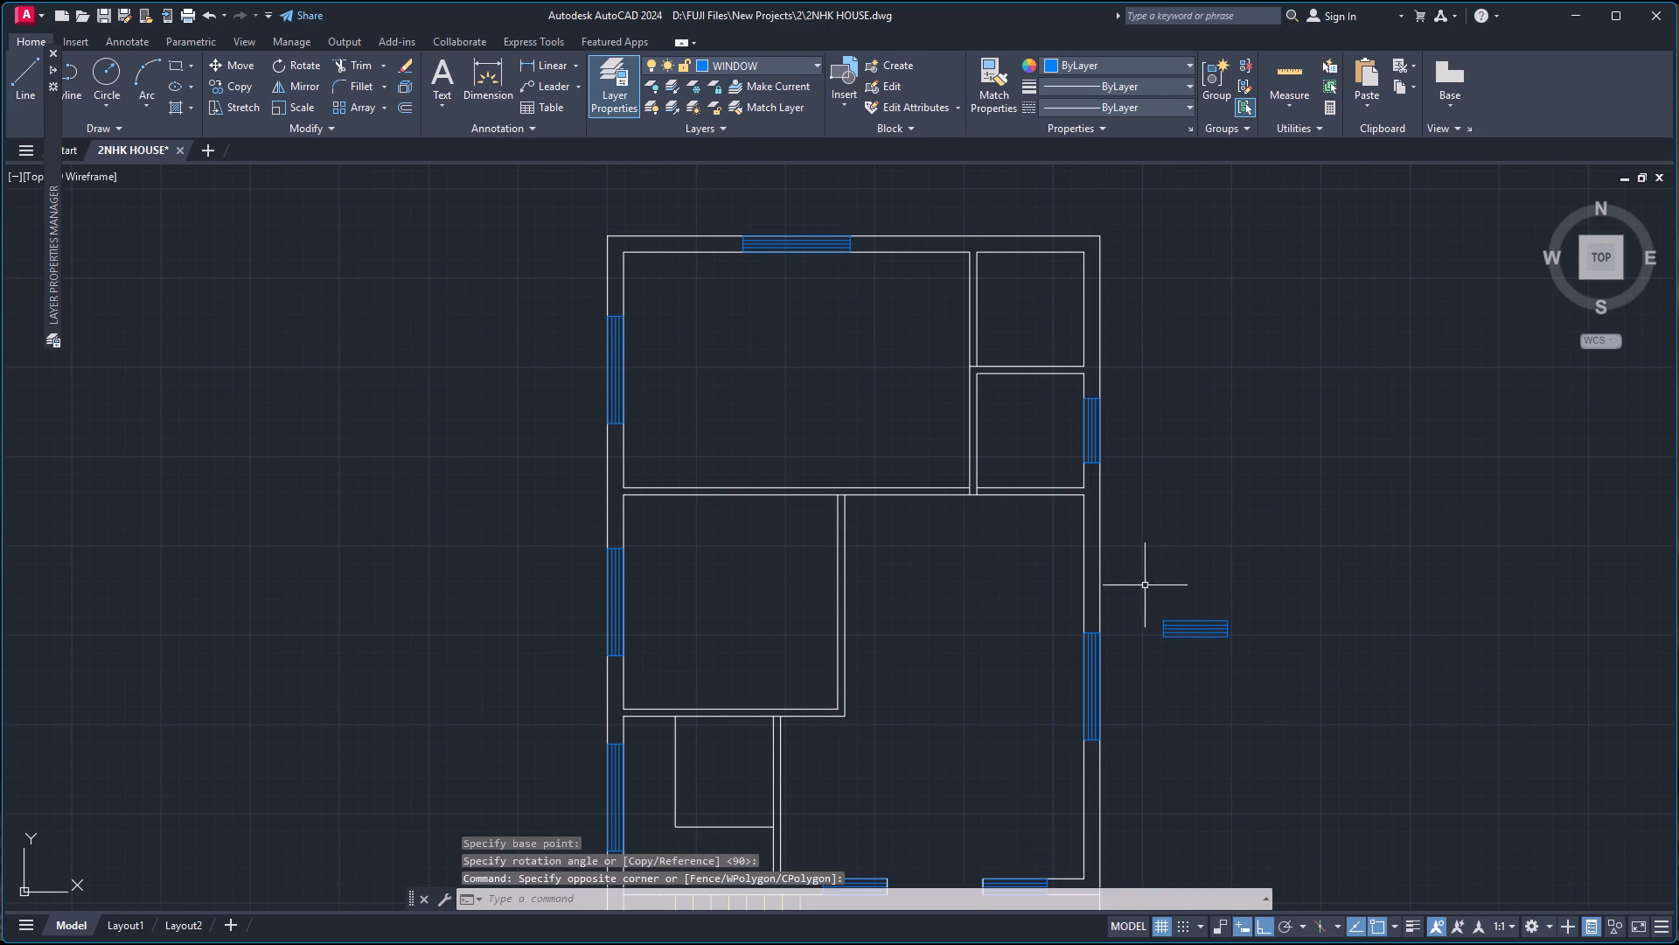
click(1145, 587)
click(1277, 668)
key(c)
key(o)
key(Return)
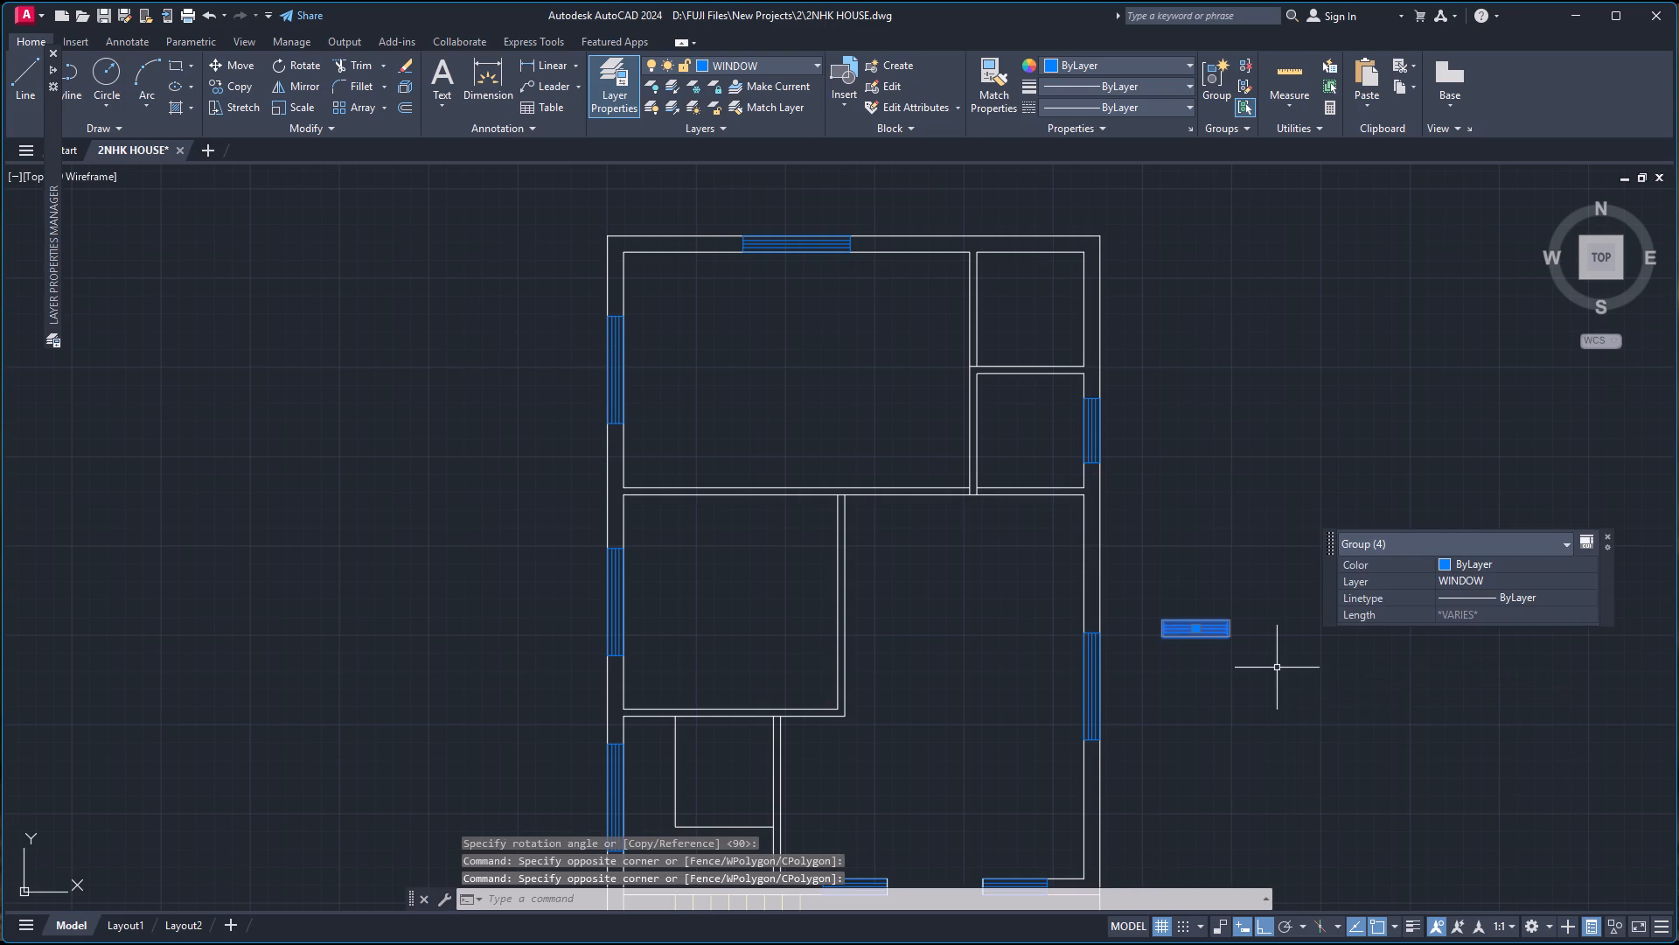
click(1195, 639)
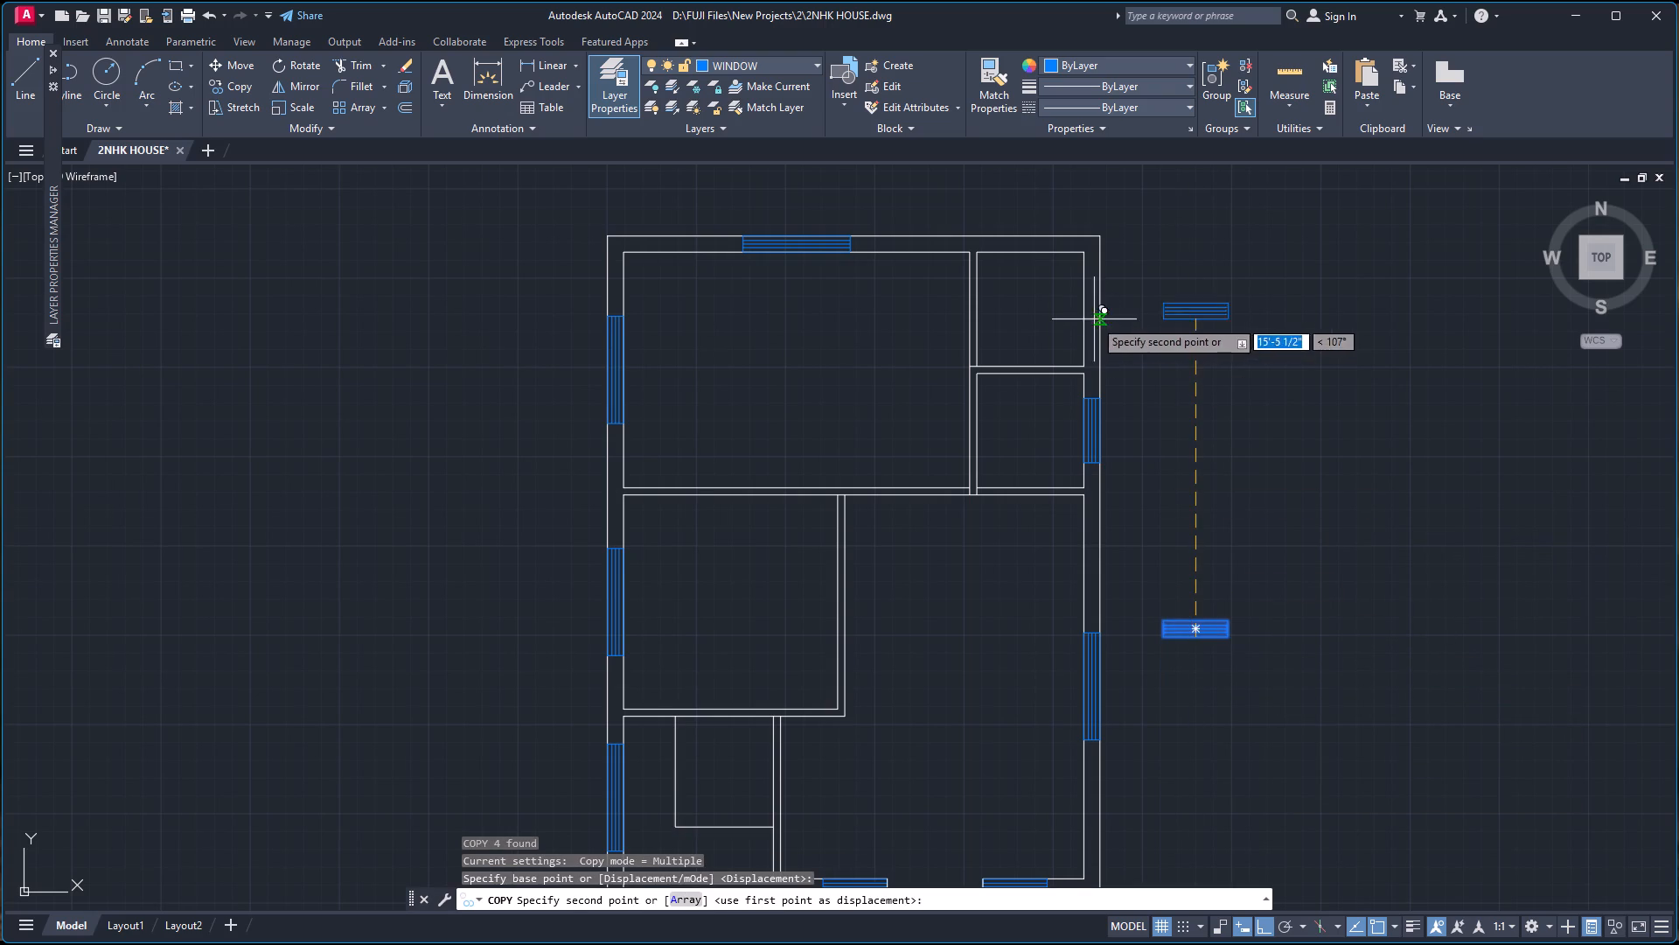
scroll(1042, 305, down, 1)
scroll(1037, 304, up, 2)
right_click(1035, 295)
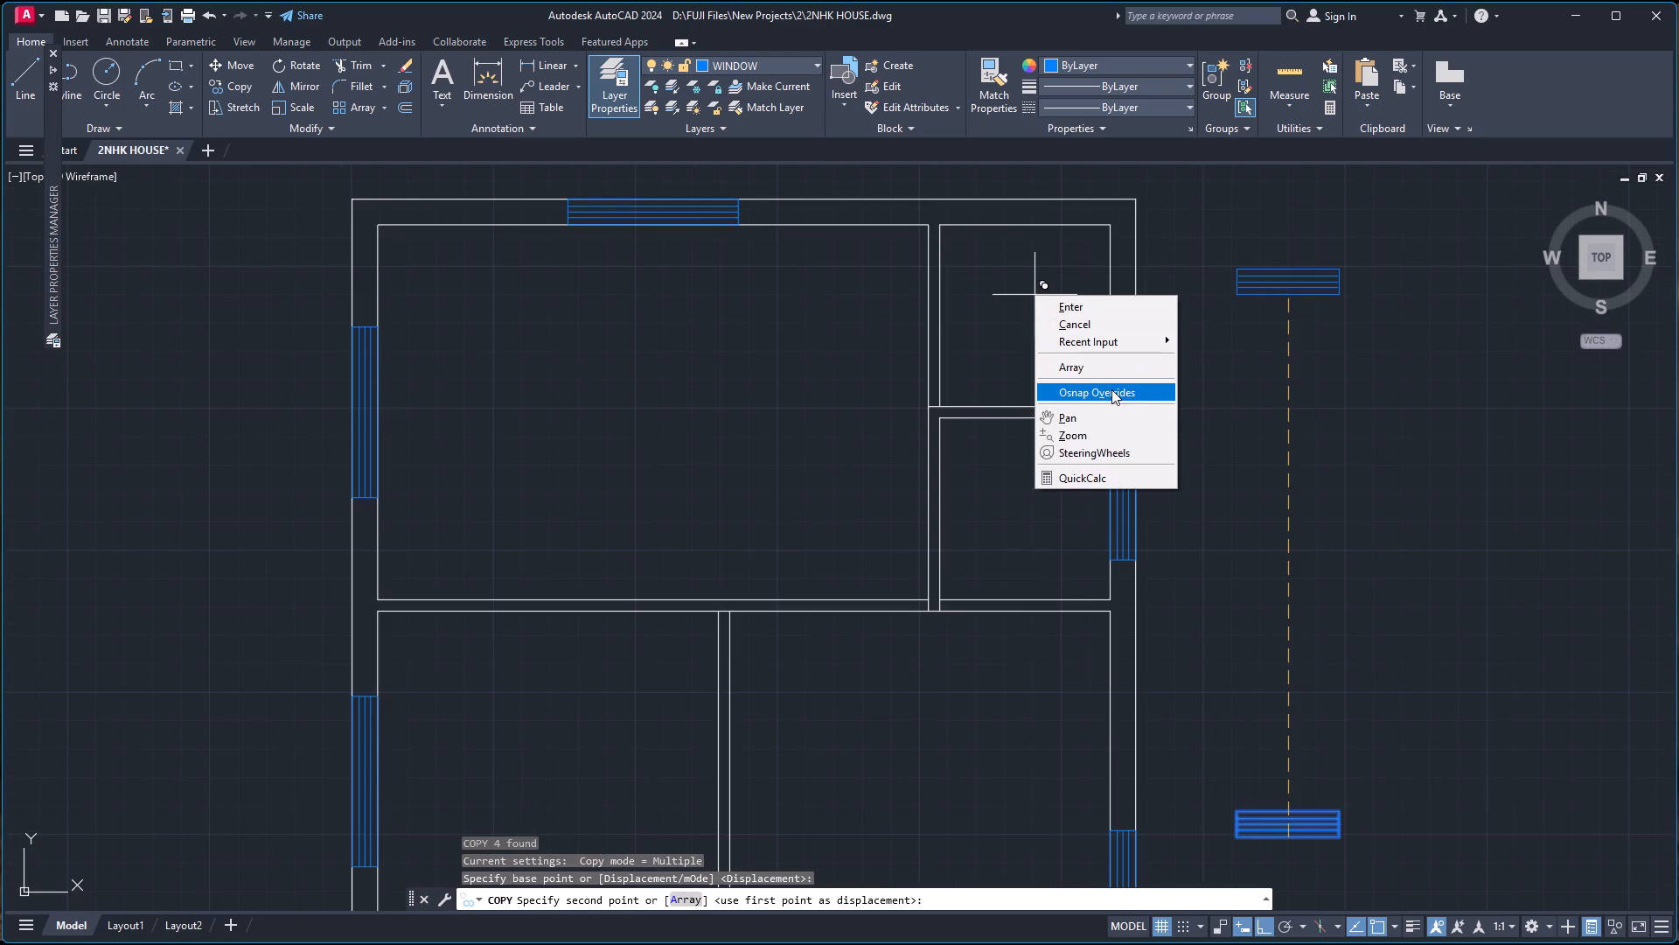
click(1265, 424)
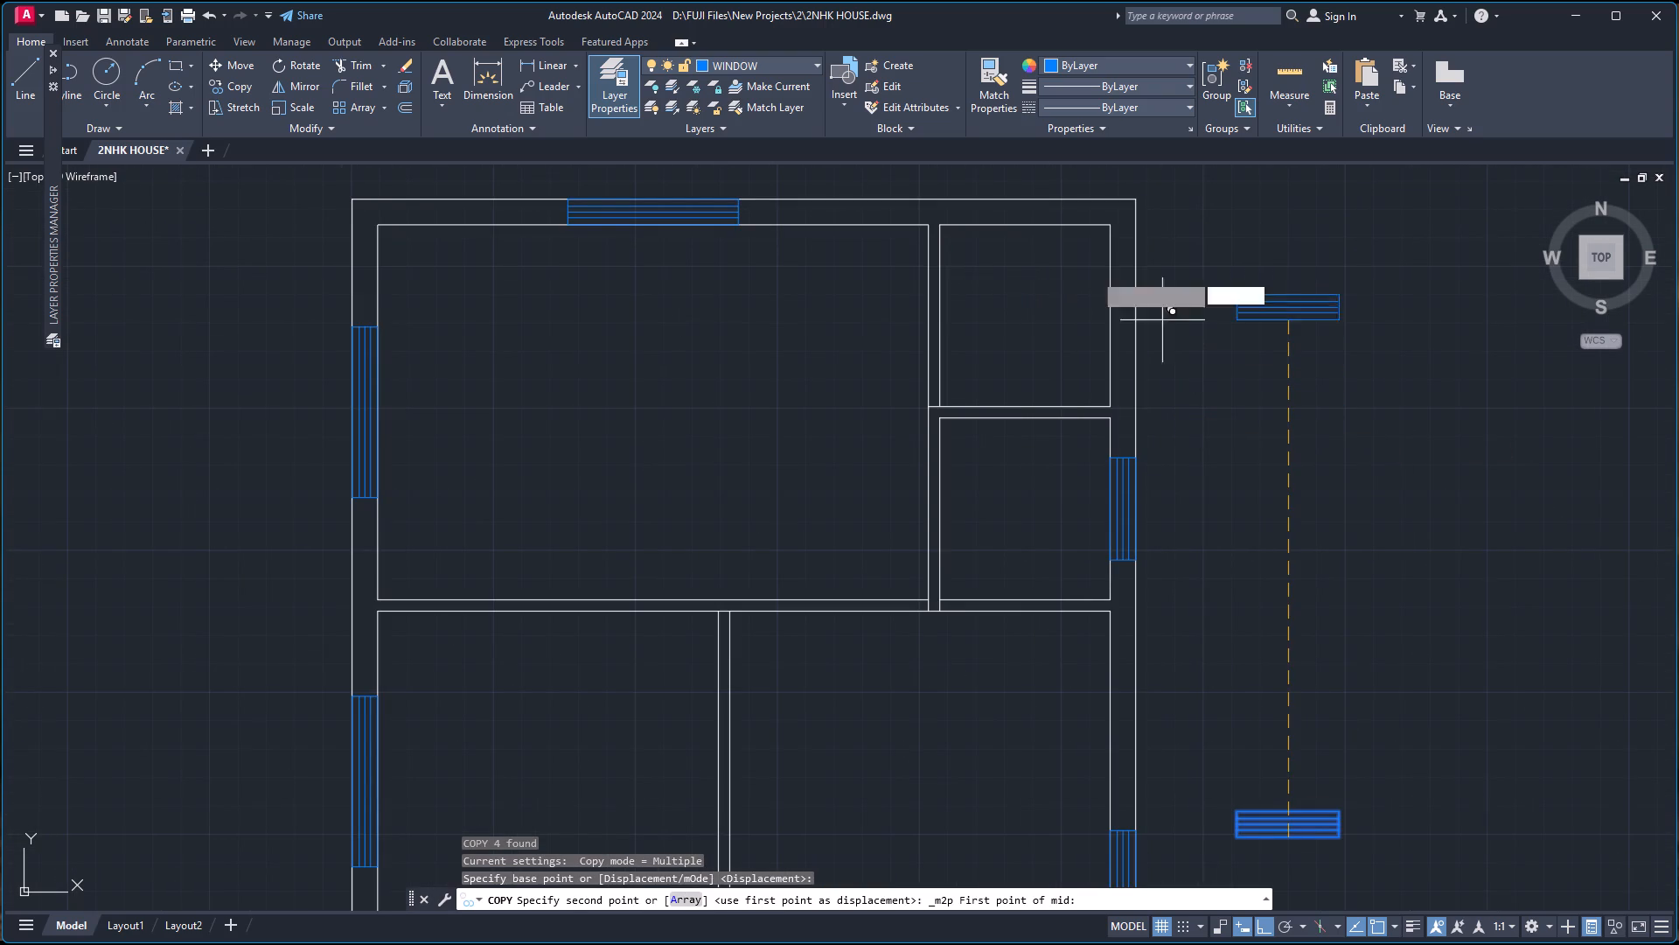
click(942, 226)
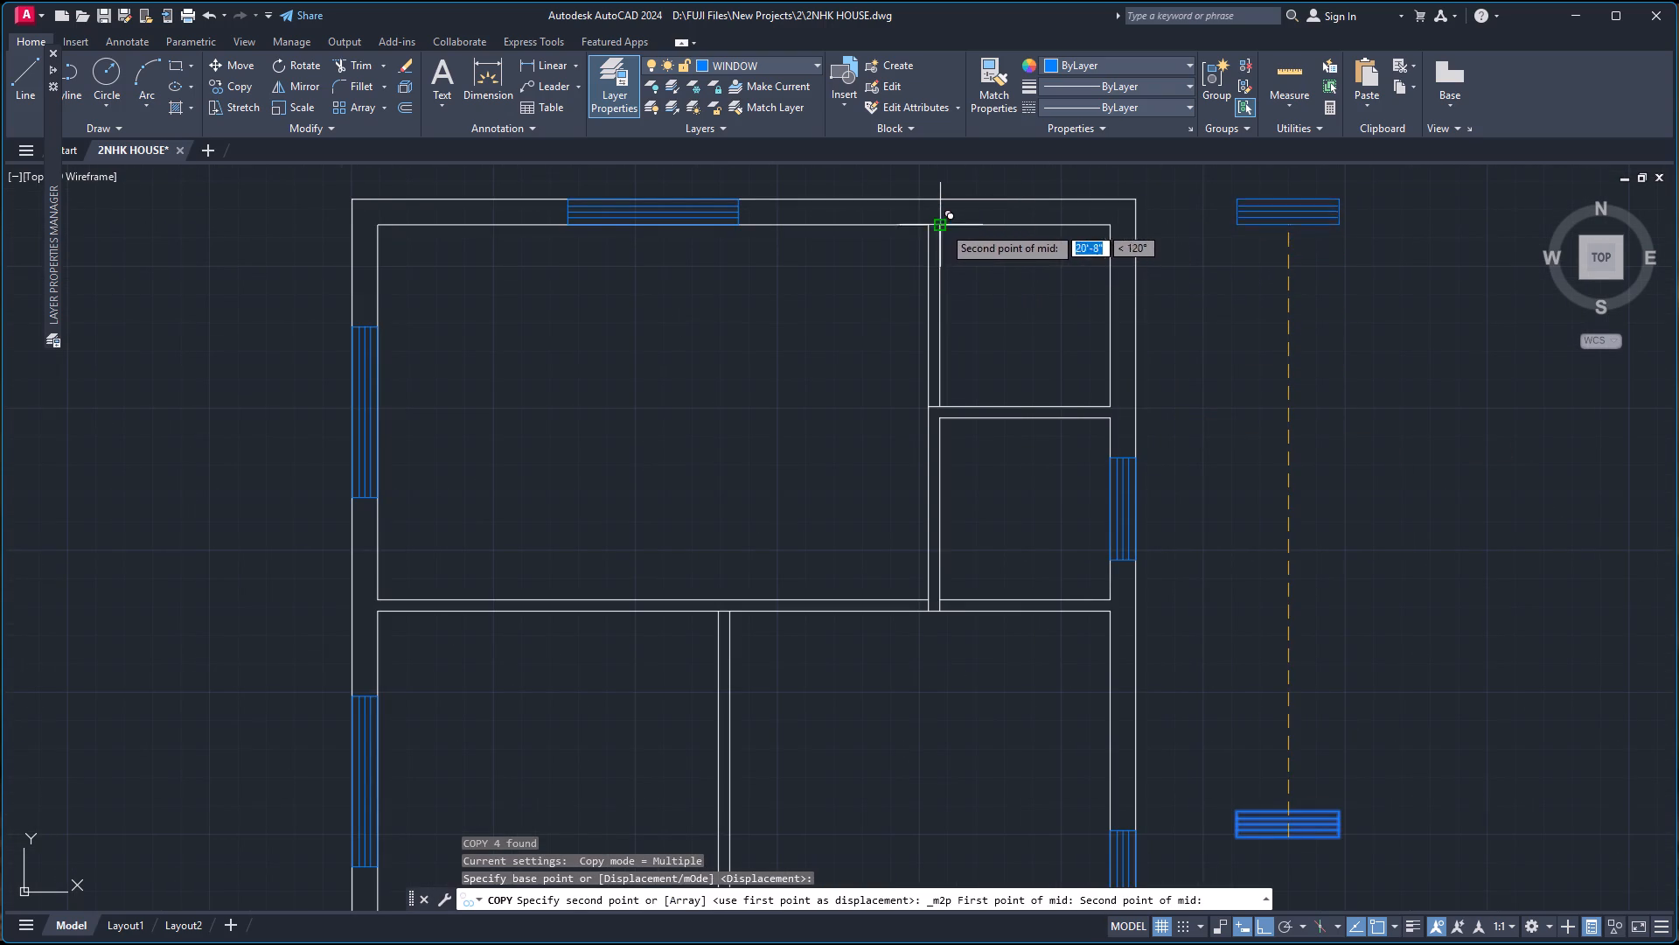
click(1107, 227)
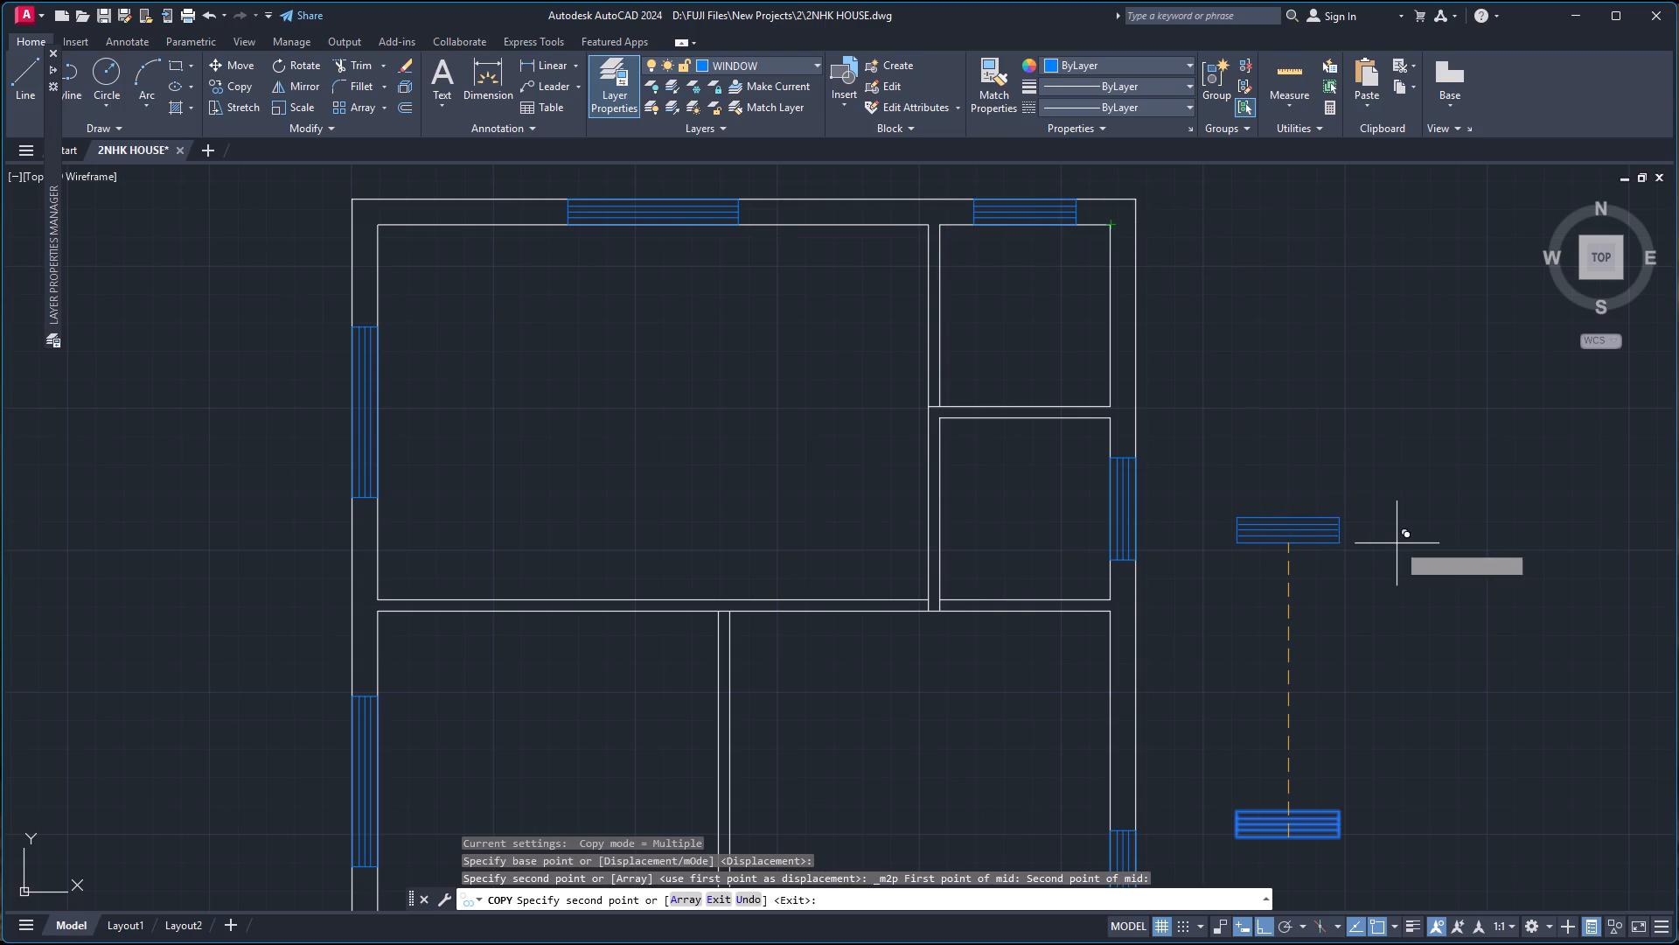
key(Escape)
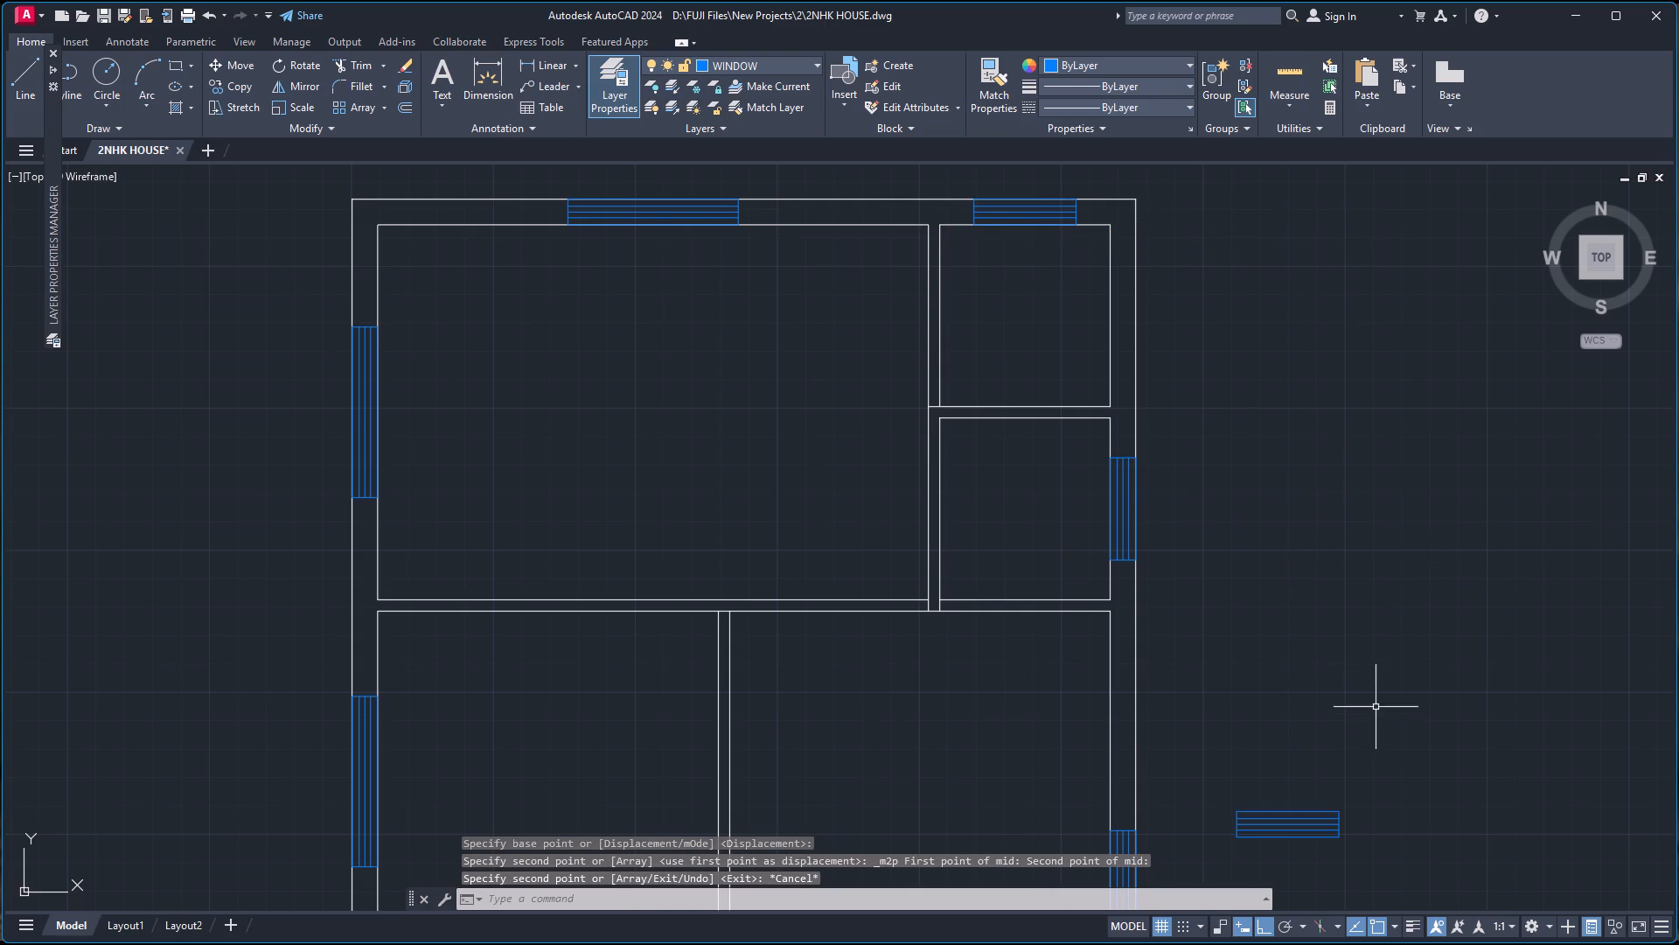
Delete the remaining spare window lying outside the plan.
scroll(1372, 646, down, 2)
scroll(1348, 756, up, 2)
click(1253, 712)
click(1414, 829)
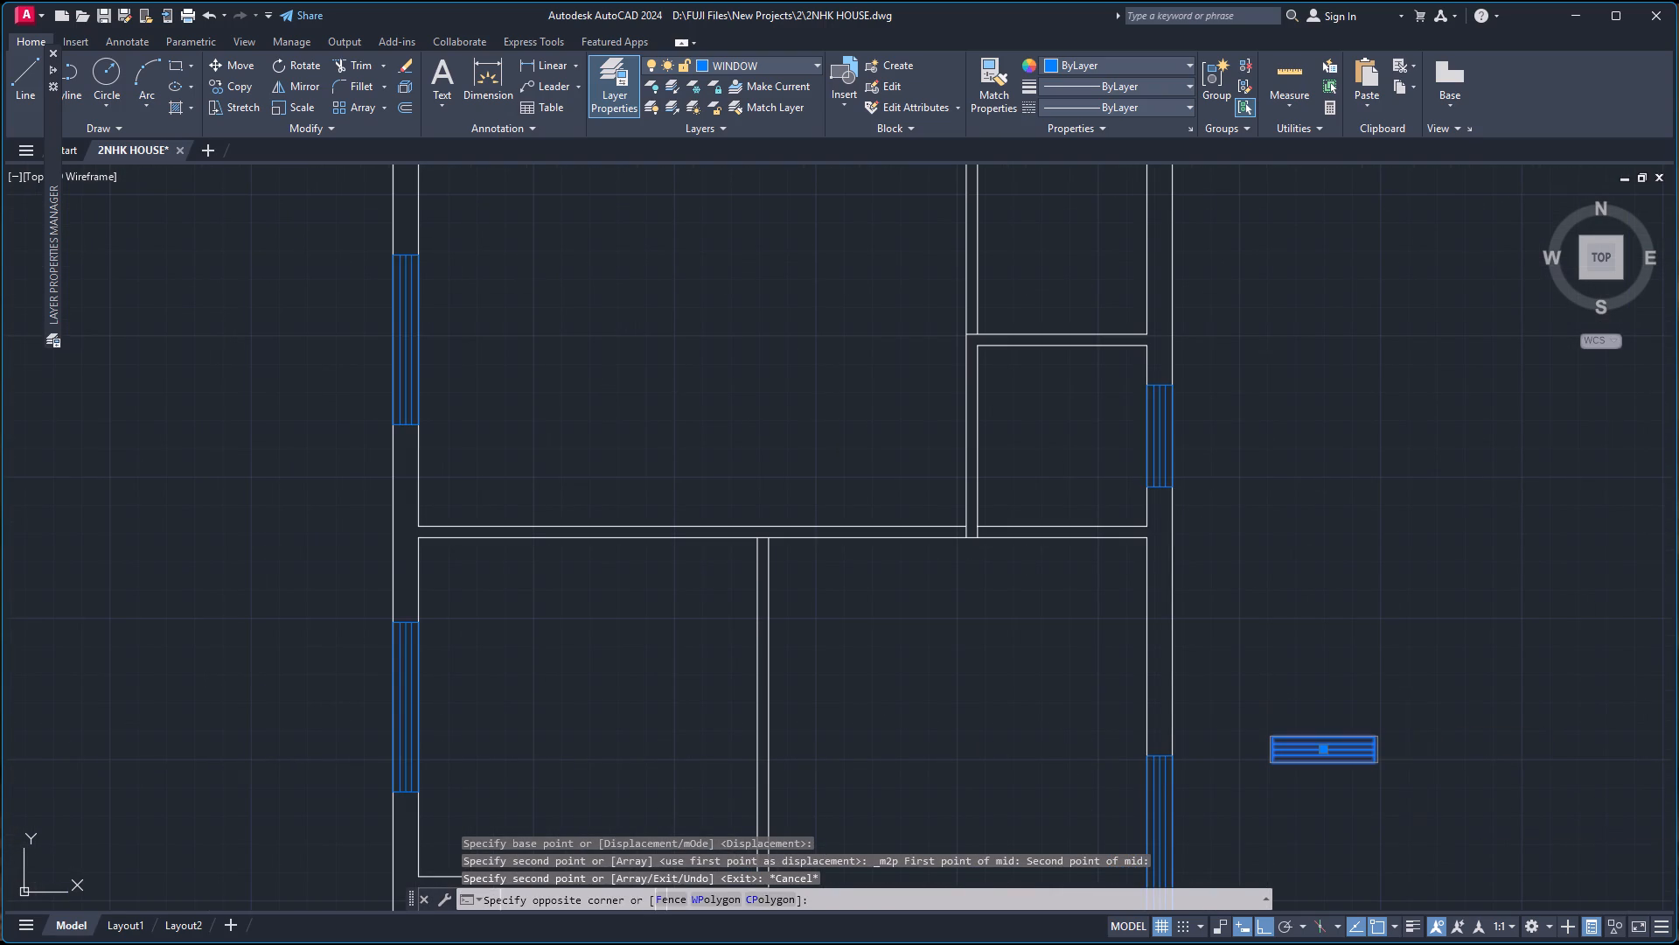
key(Delete)
Trim the short wall line crossing the junction of the left outer wall and the wall above the stairs.
scroll(916, 659, down, 5)
scroll(936, 730, up, 4)
scroll(679, 737, up, 3)
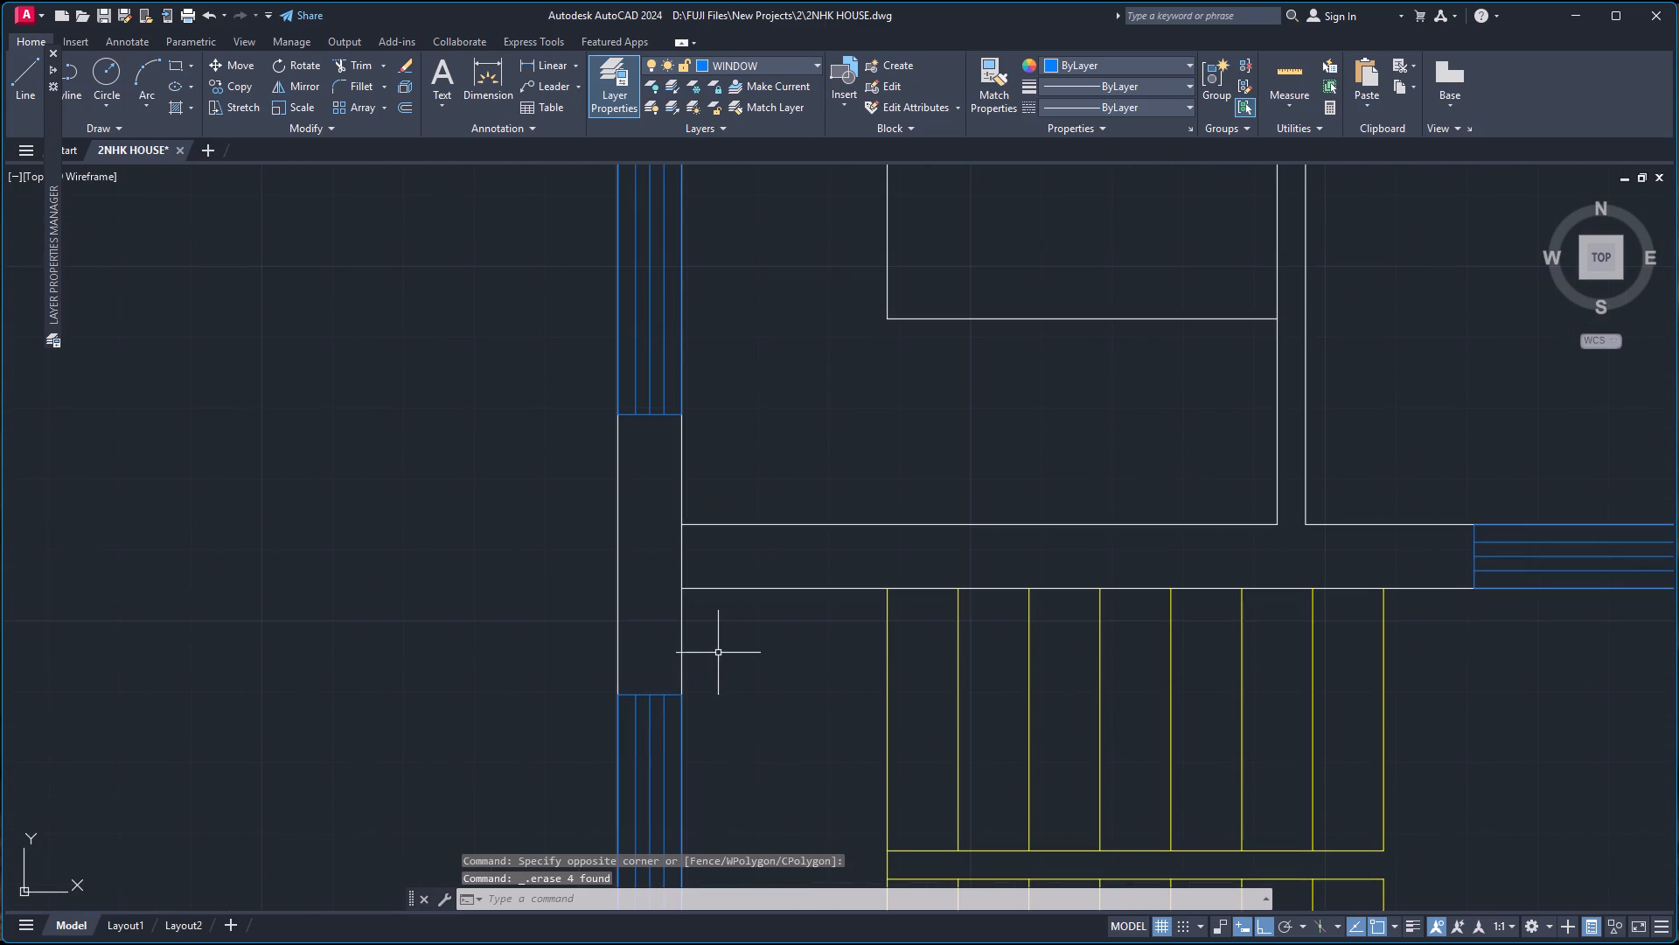
text(TR)
key(Return)
click(660, 563)
click(744, 563)
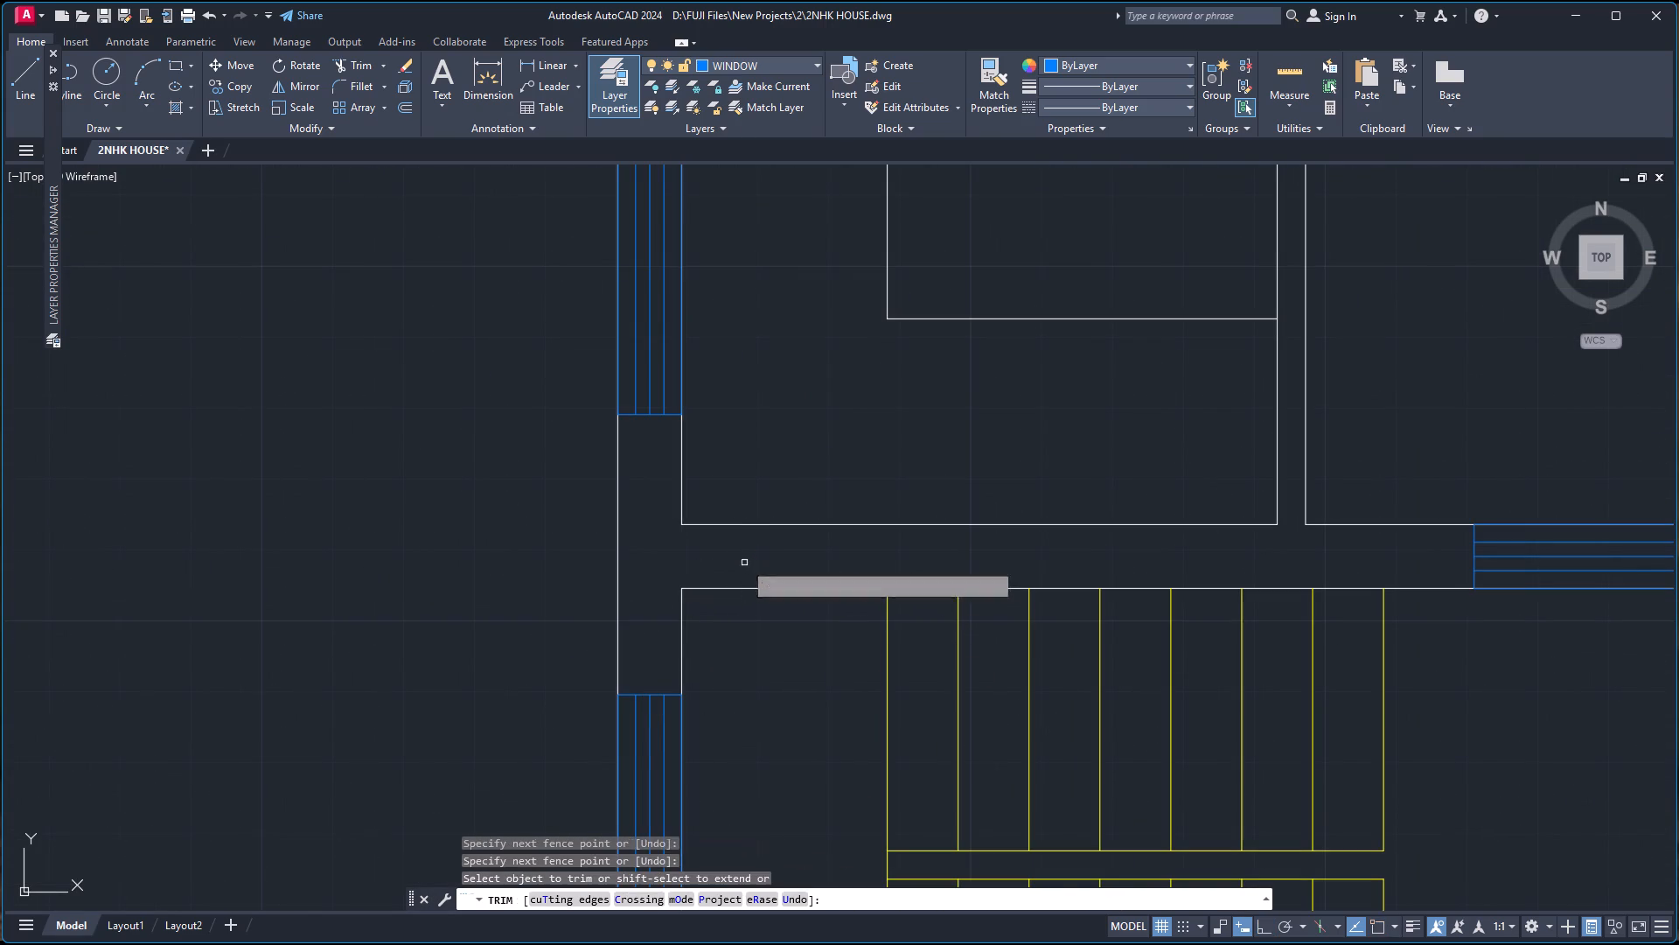
scroll(764, 563, down, 4)
key(Escape)
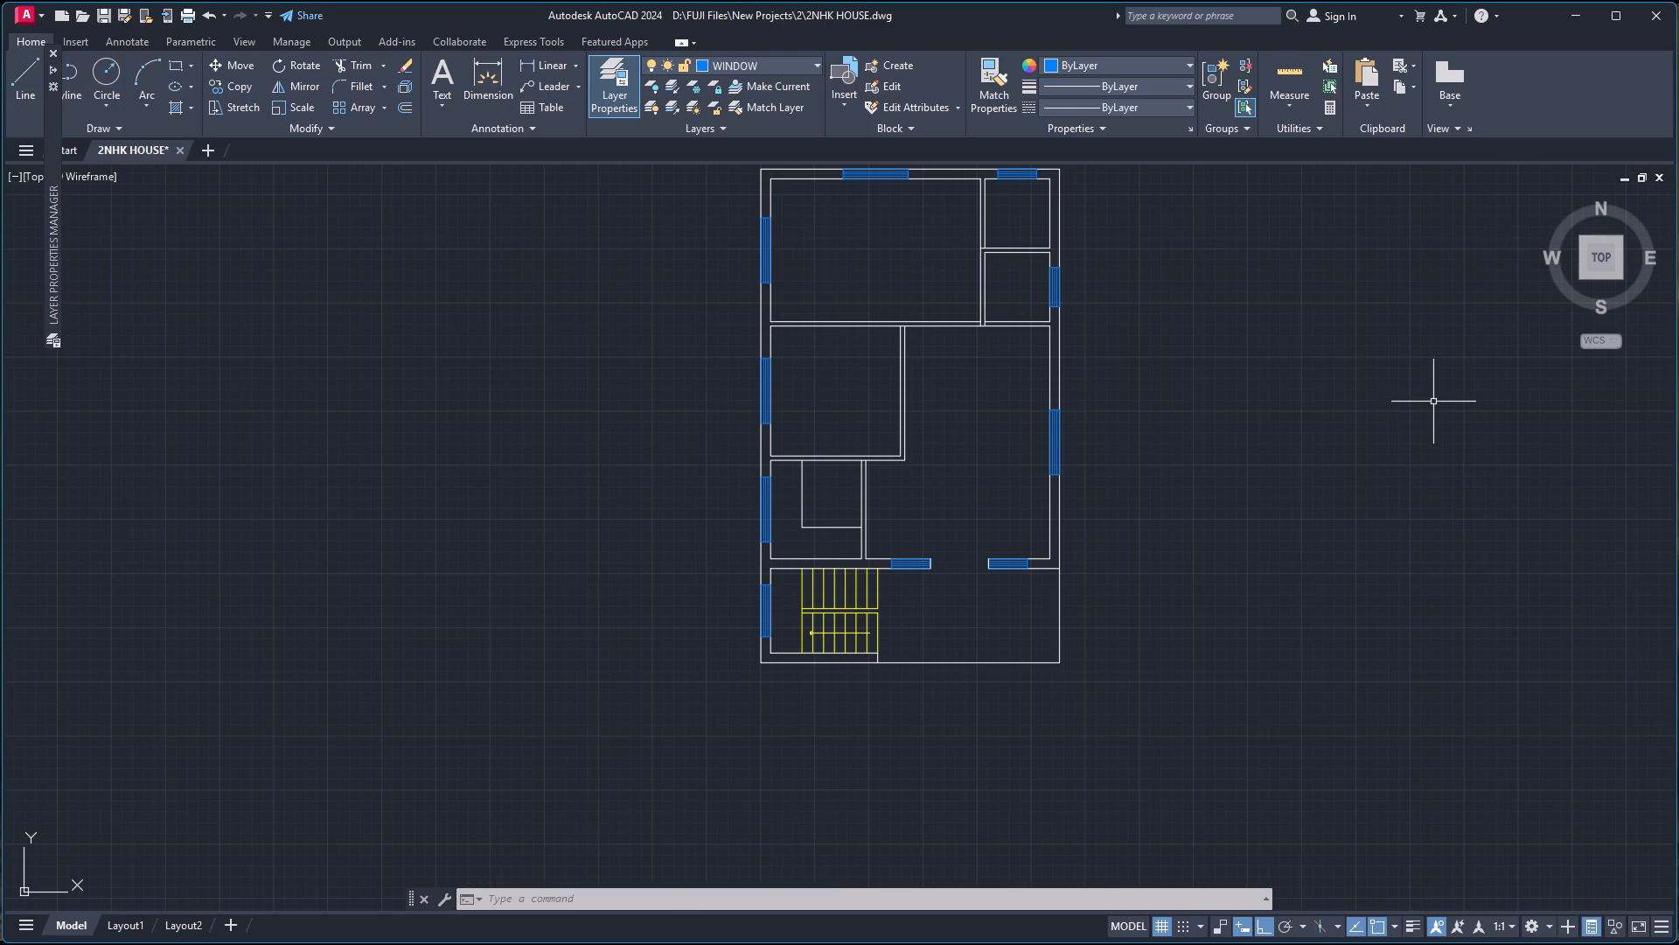
Create a new layer named KITCHEN and give it a yellow-green index colour.
scroll(1157, 636, down, 1)
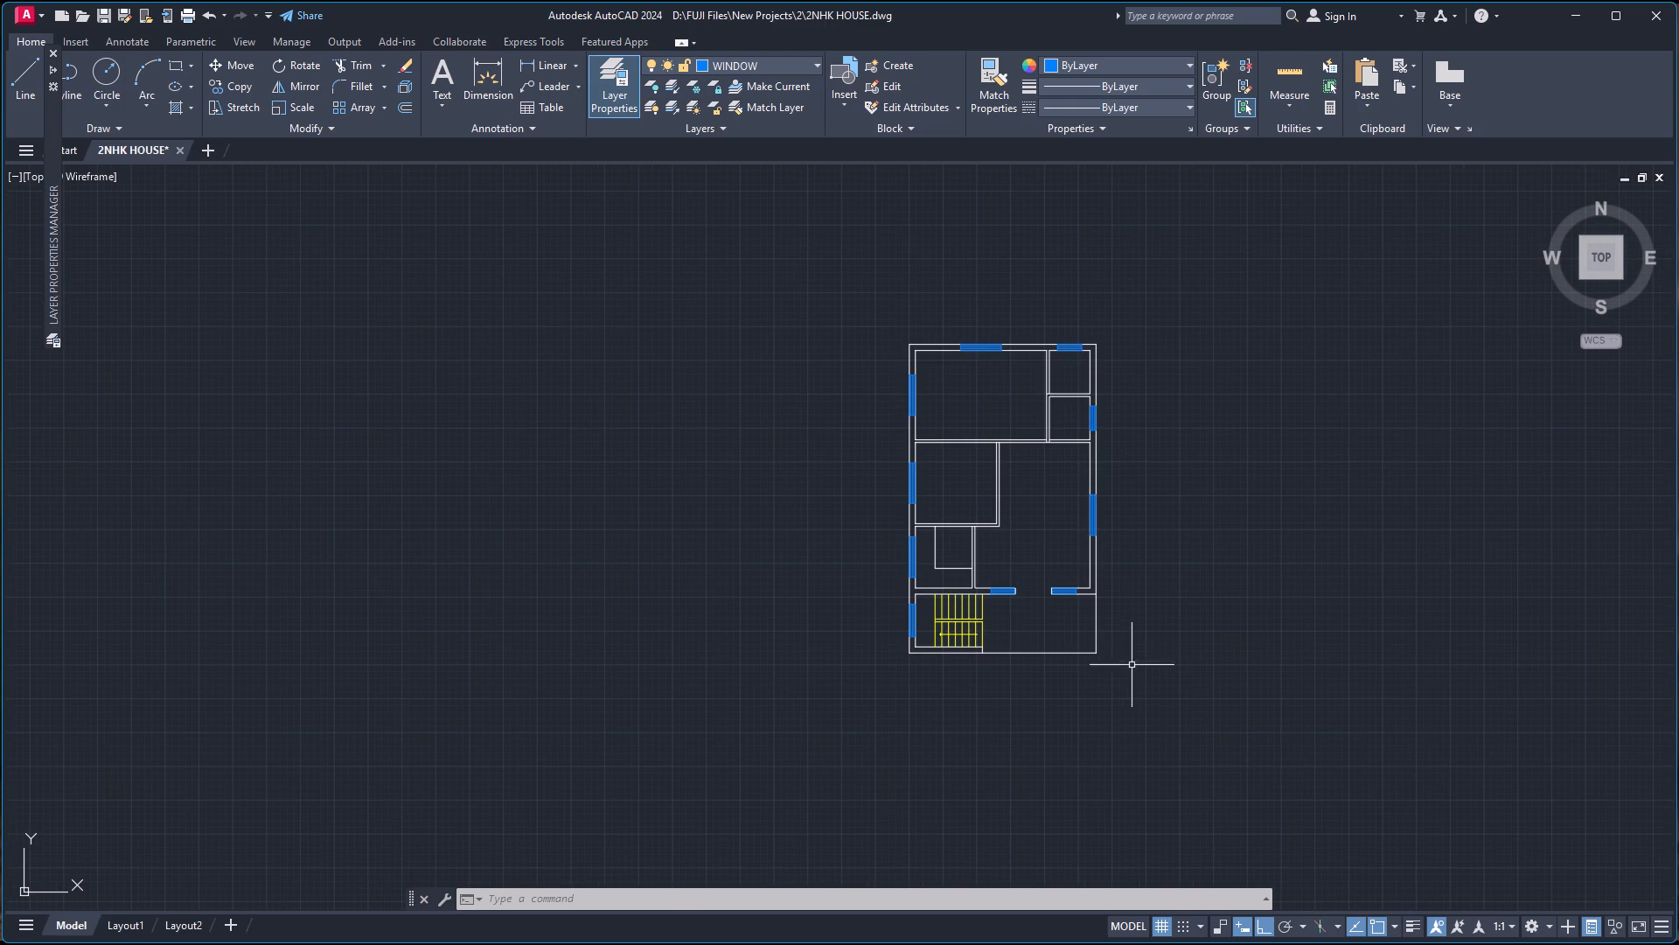
scroll(1039, 641, up, 1)
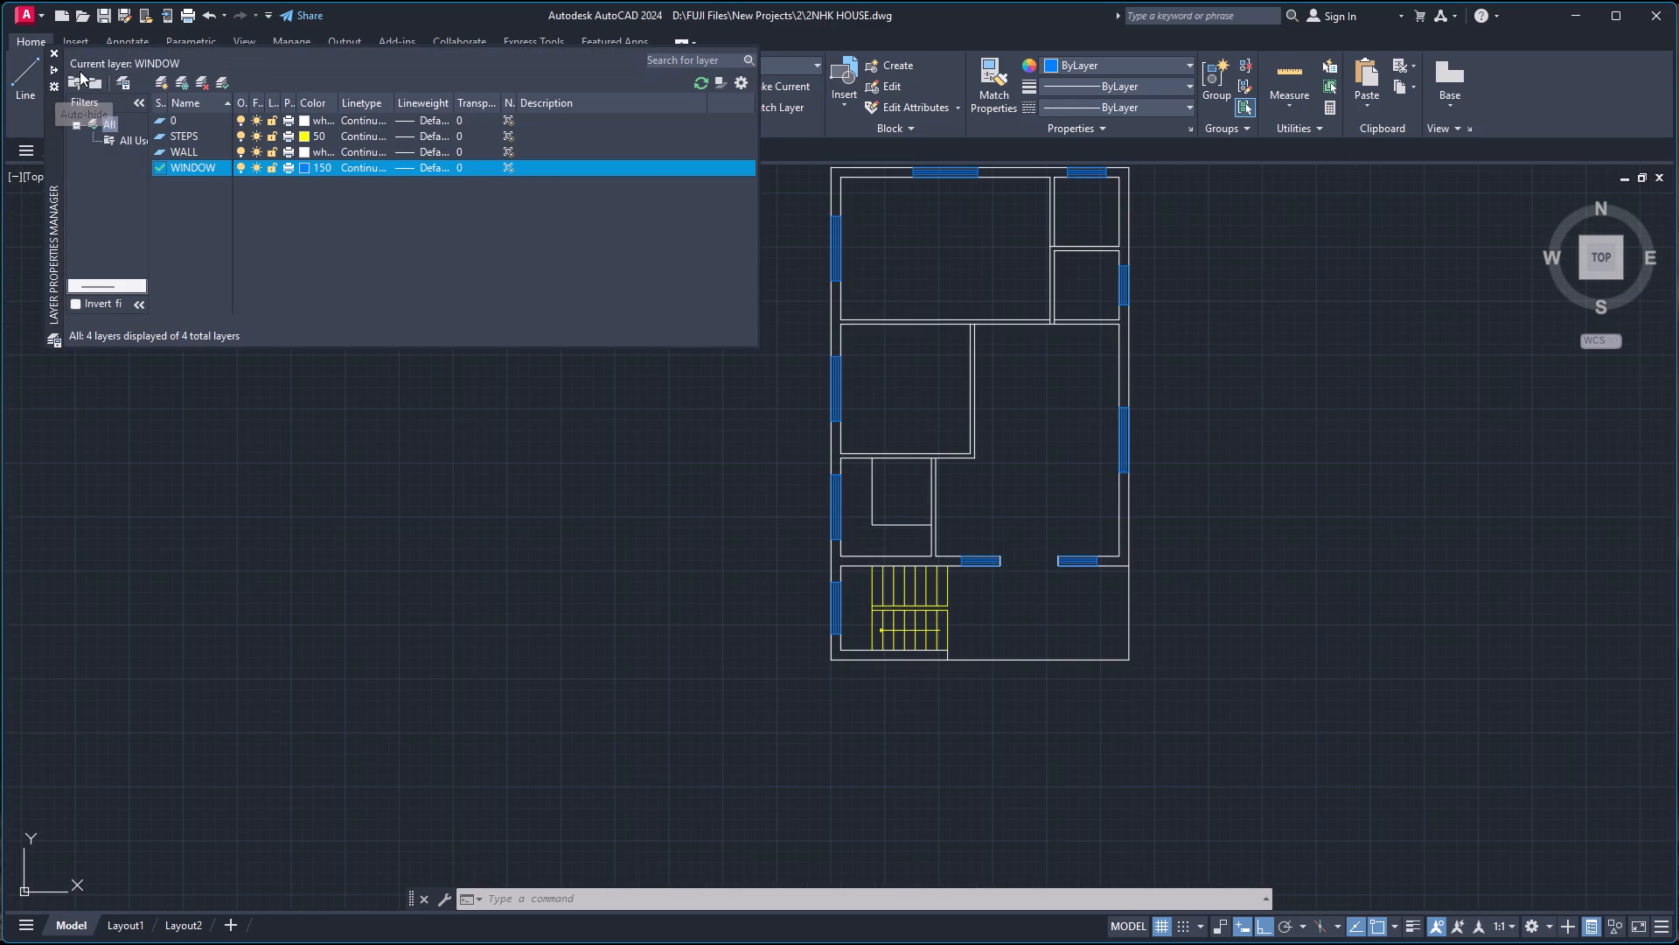
click(155, 84)
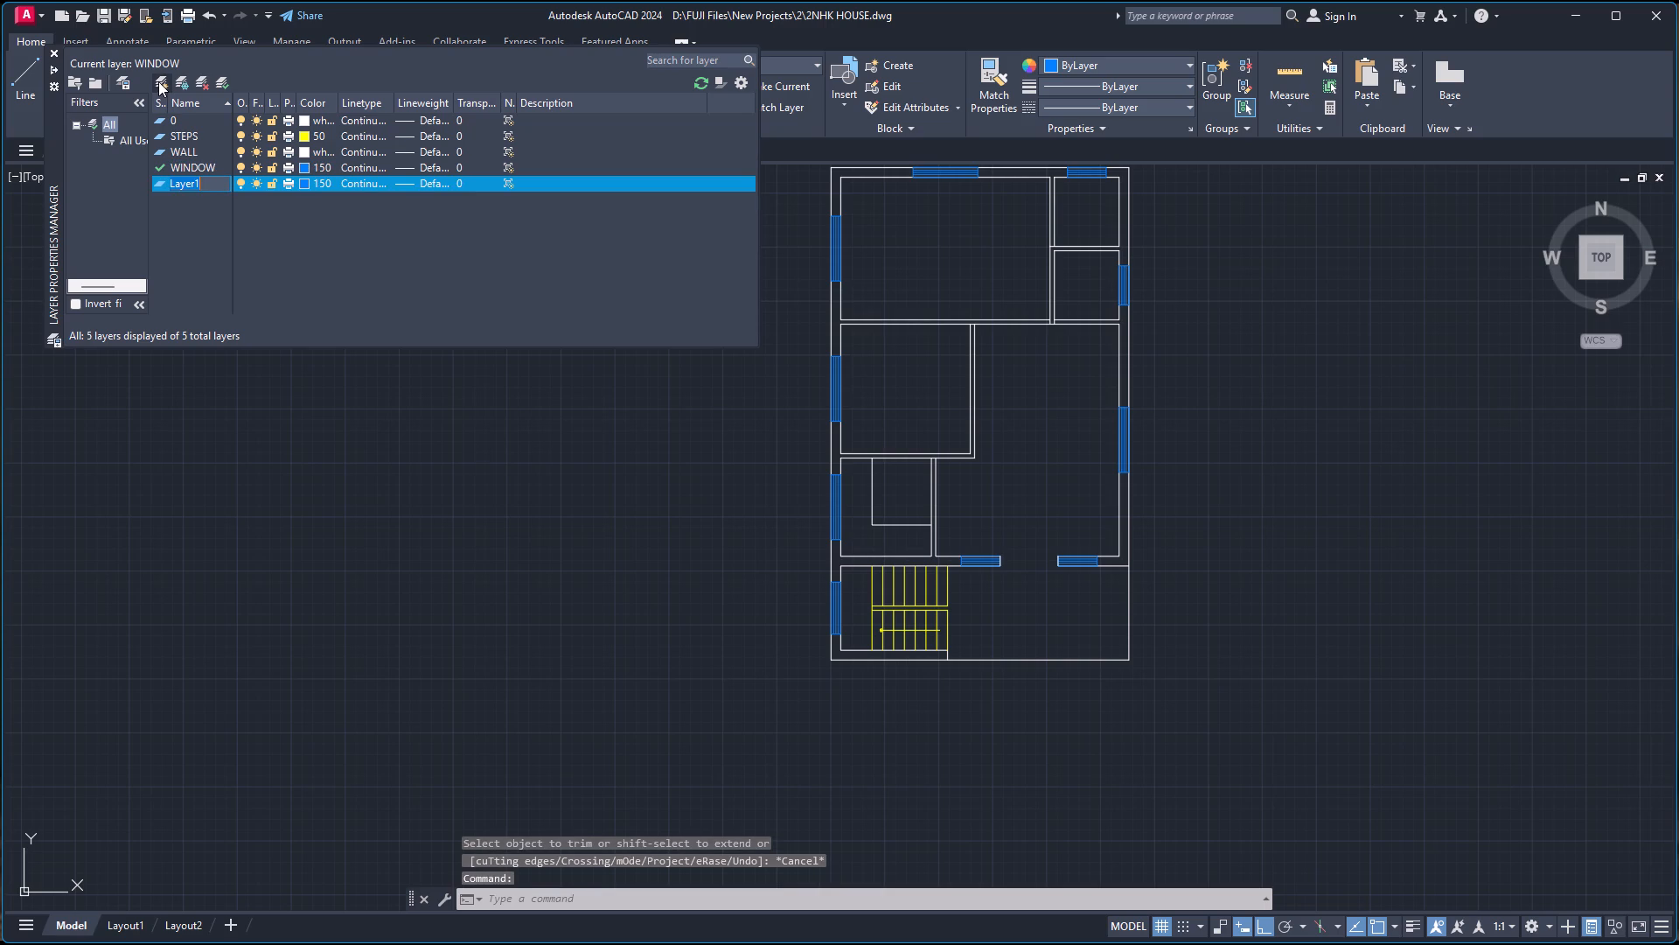
text(KITCHEN)
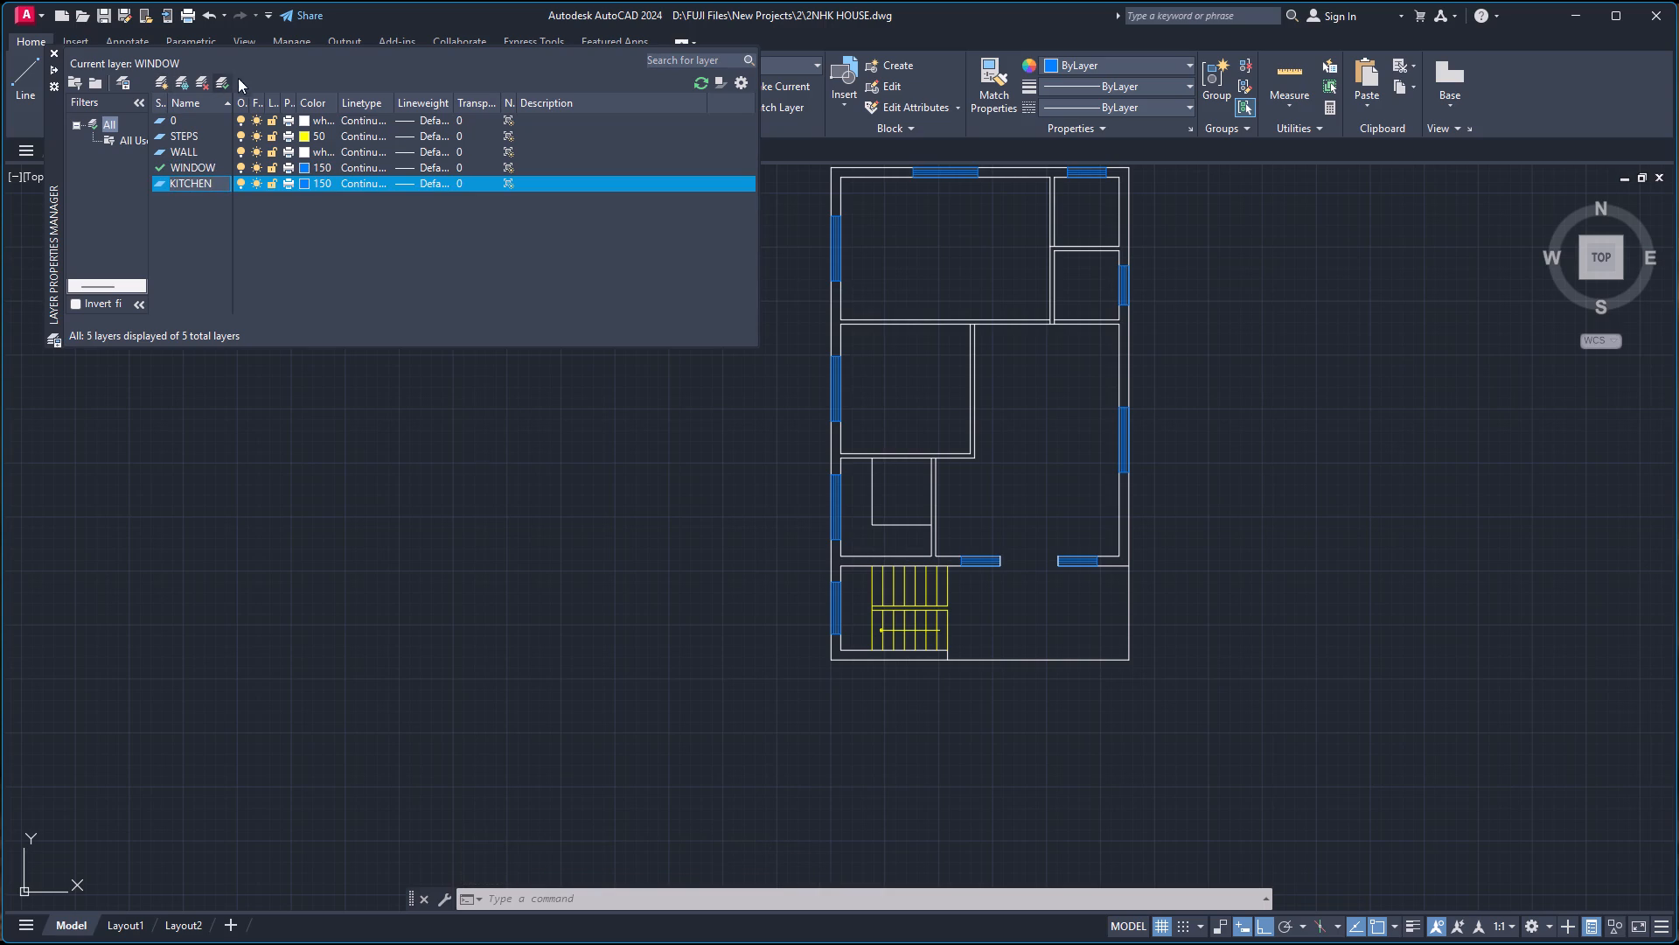
click(302, 185)
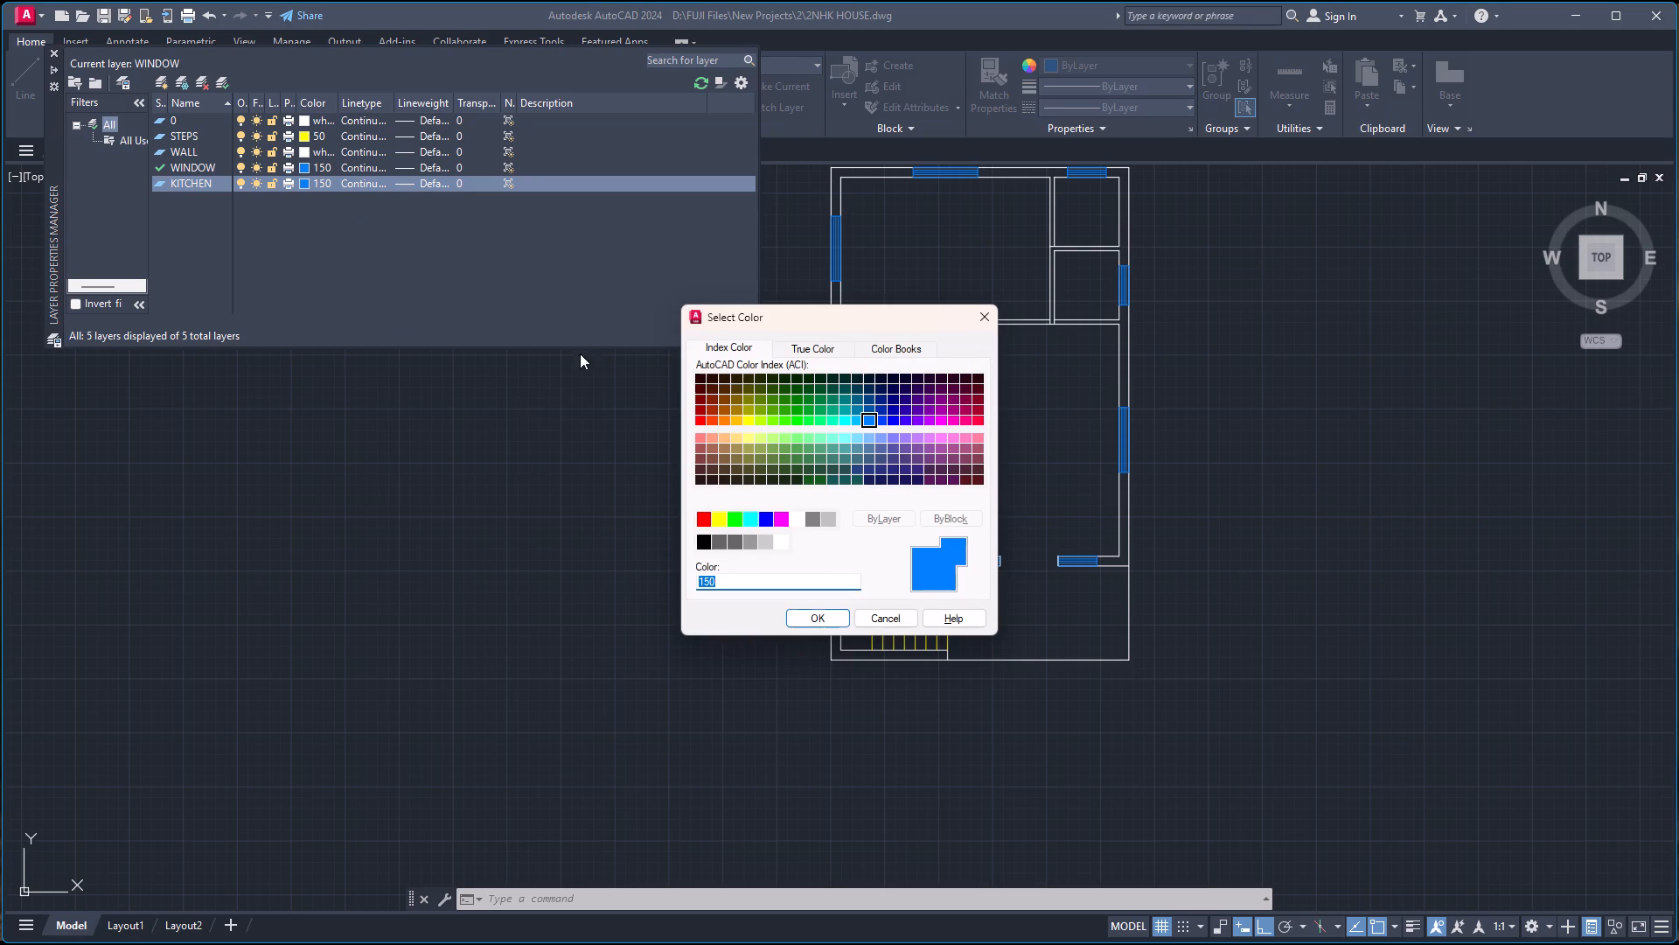
click(770, 418)
click(817, 619)
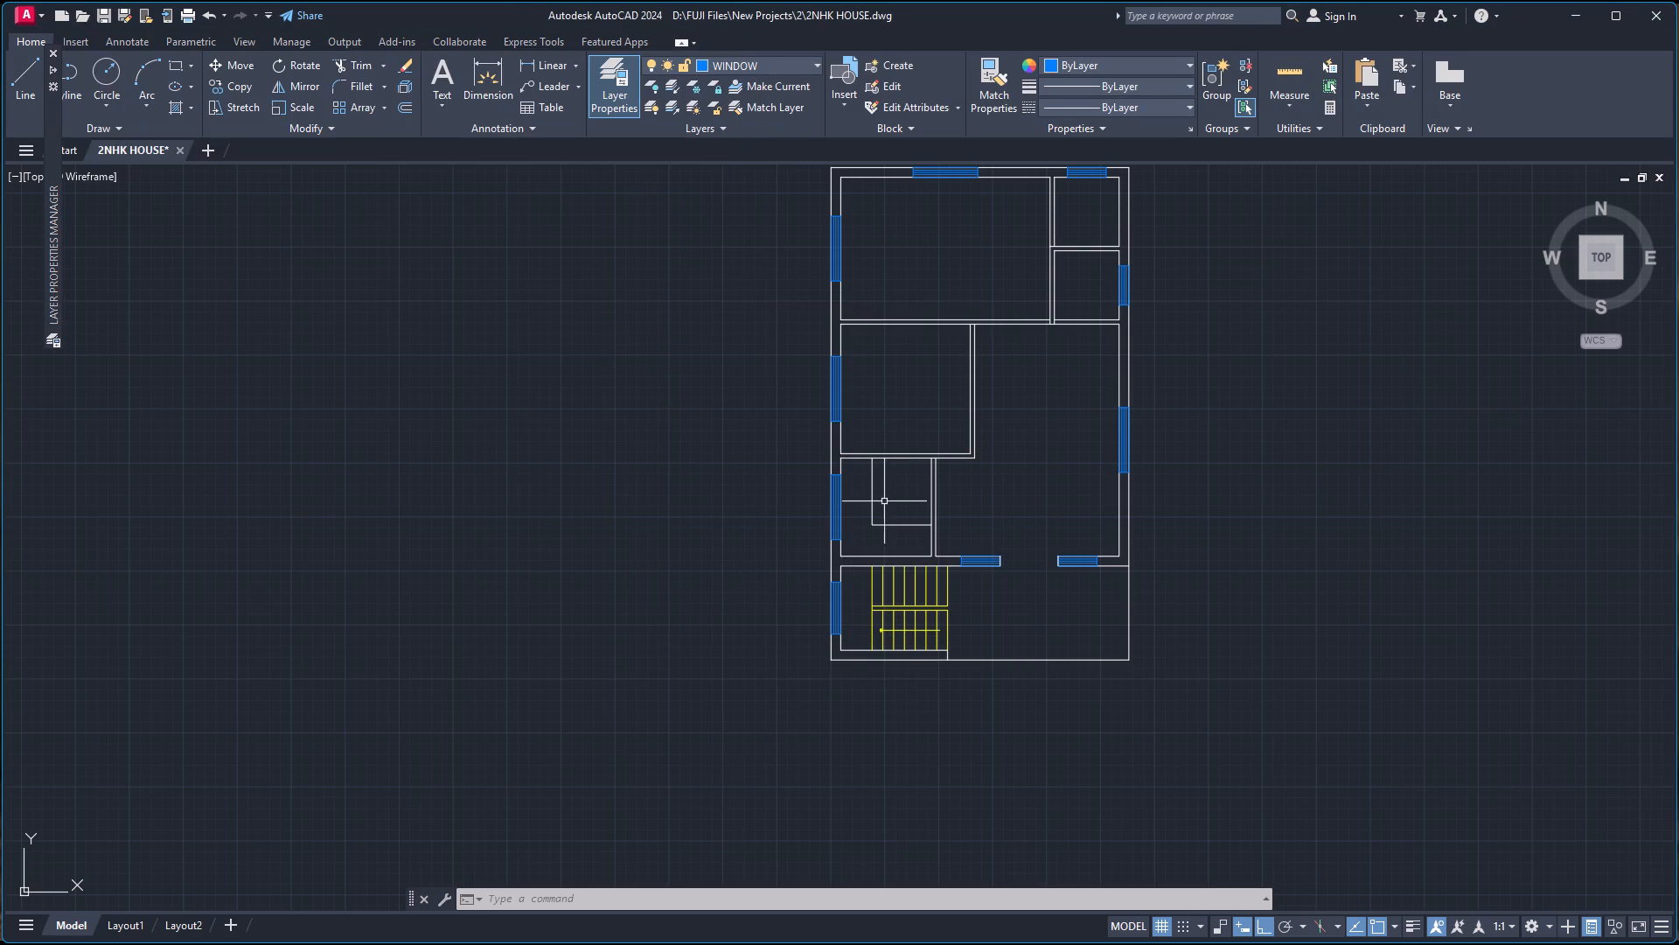
Move the two kitchen counter lines in the small room above the stairs from the WALL layer to the KITCHEN layer.
click(868, 497)
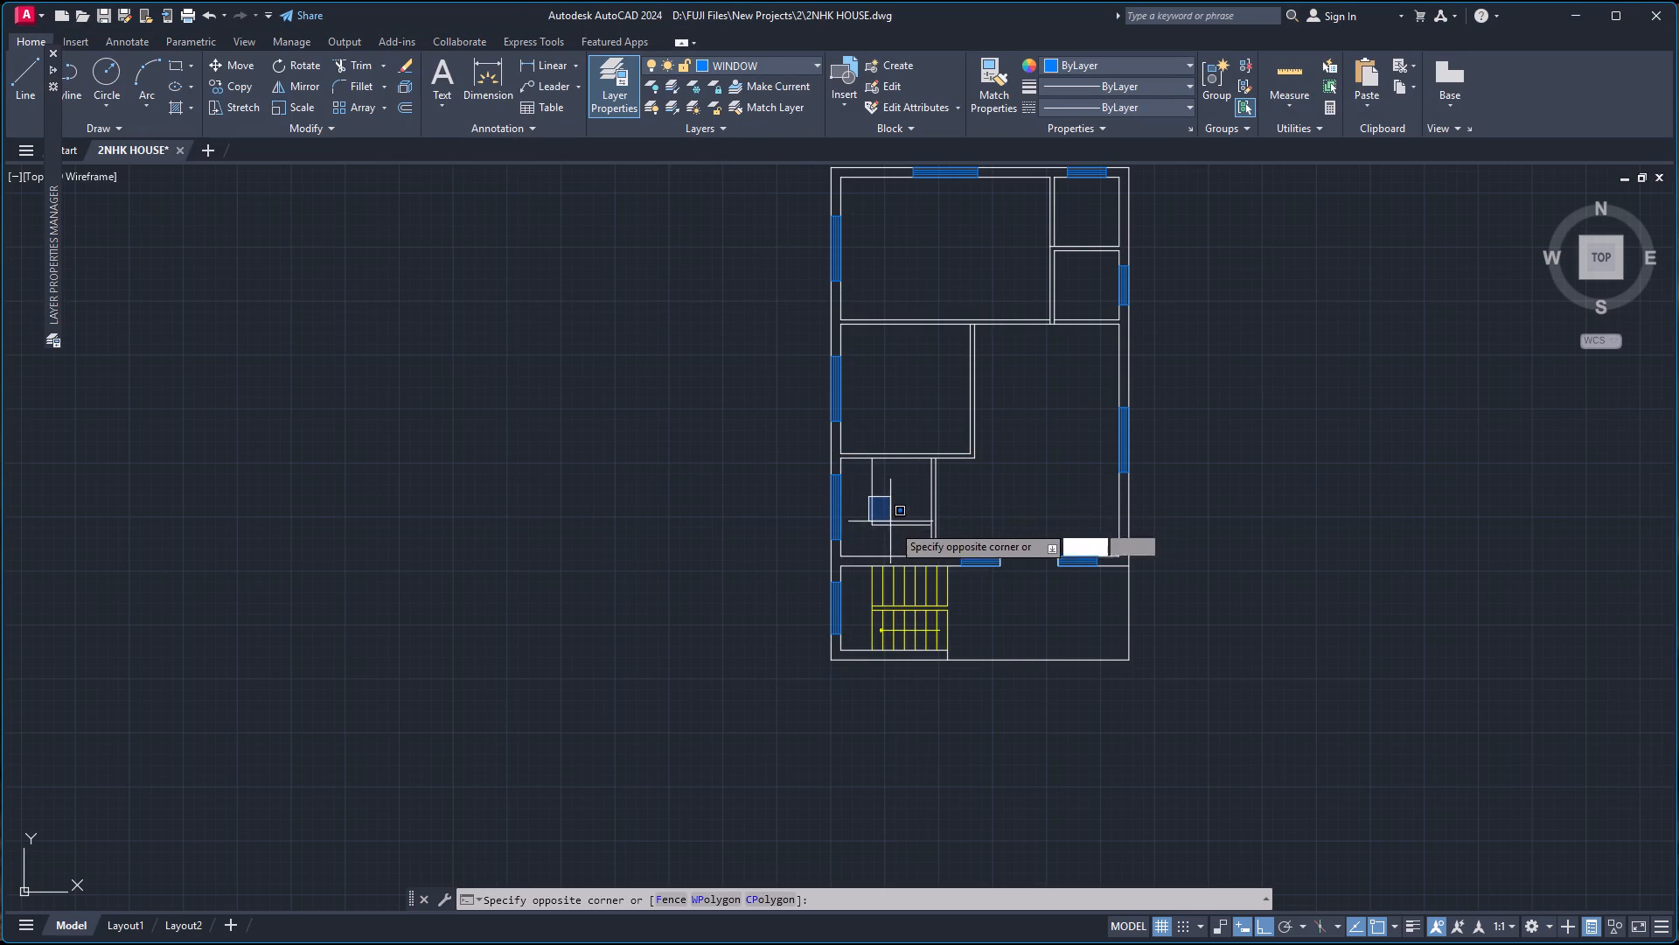
double_click(896, 535)
click(884, 542)
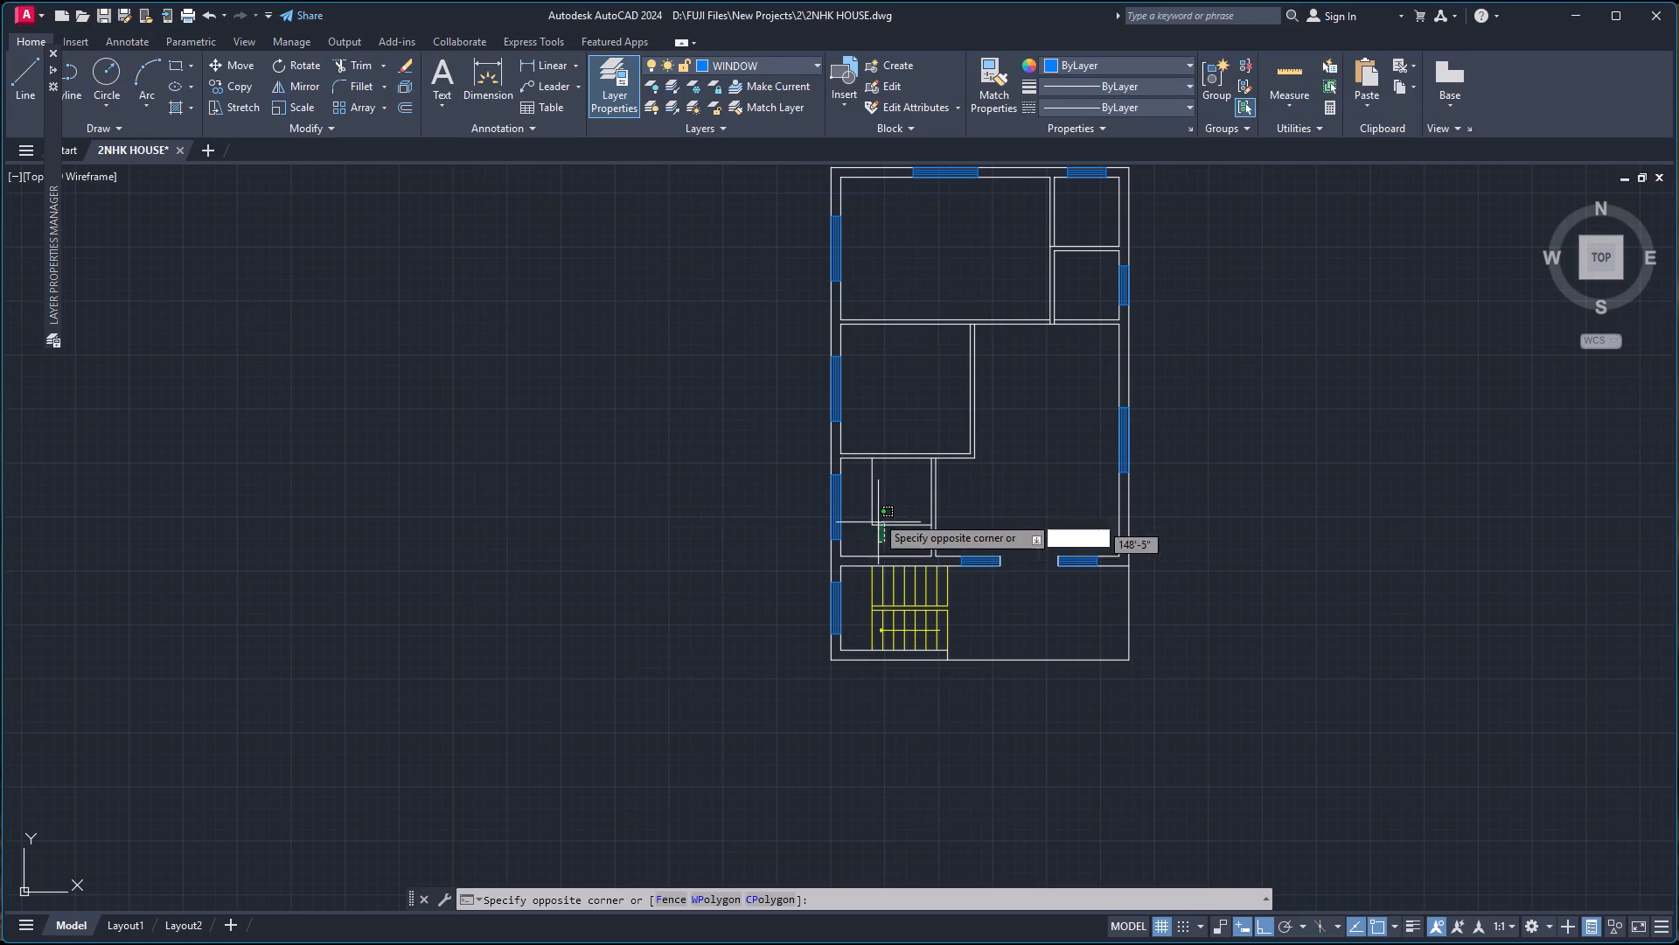
click(861, 496)
double_click(1072, 407)
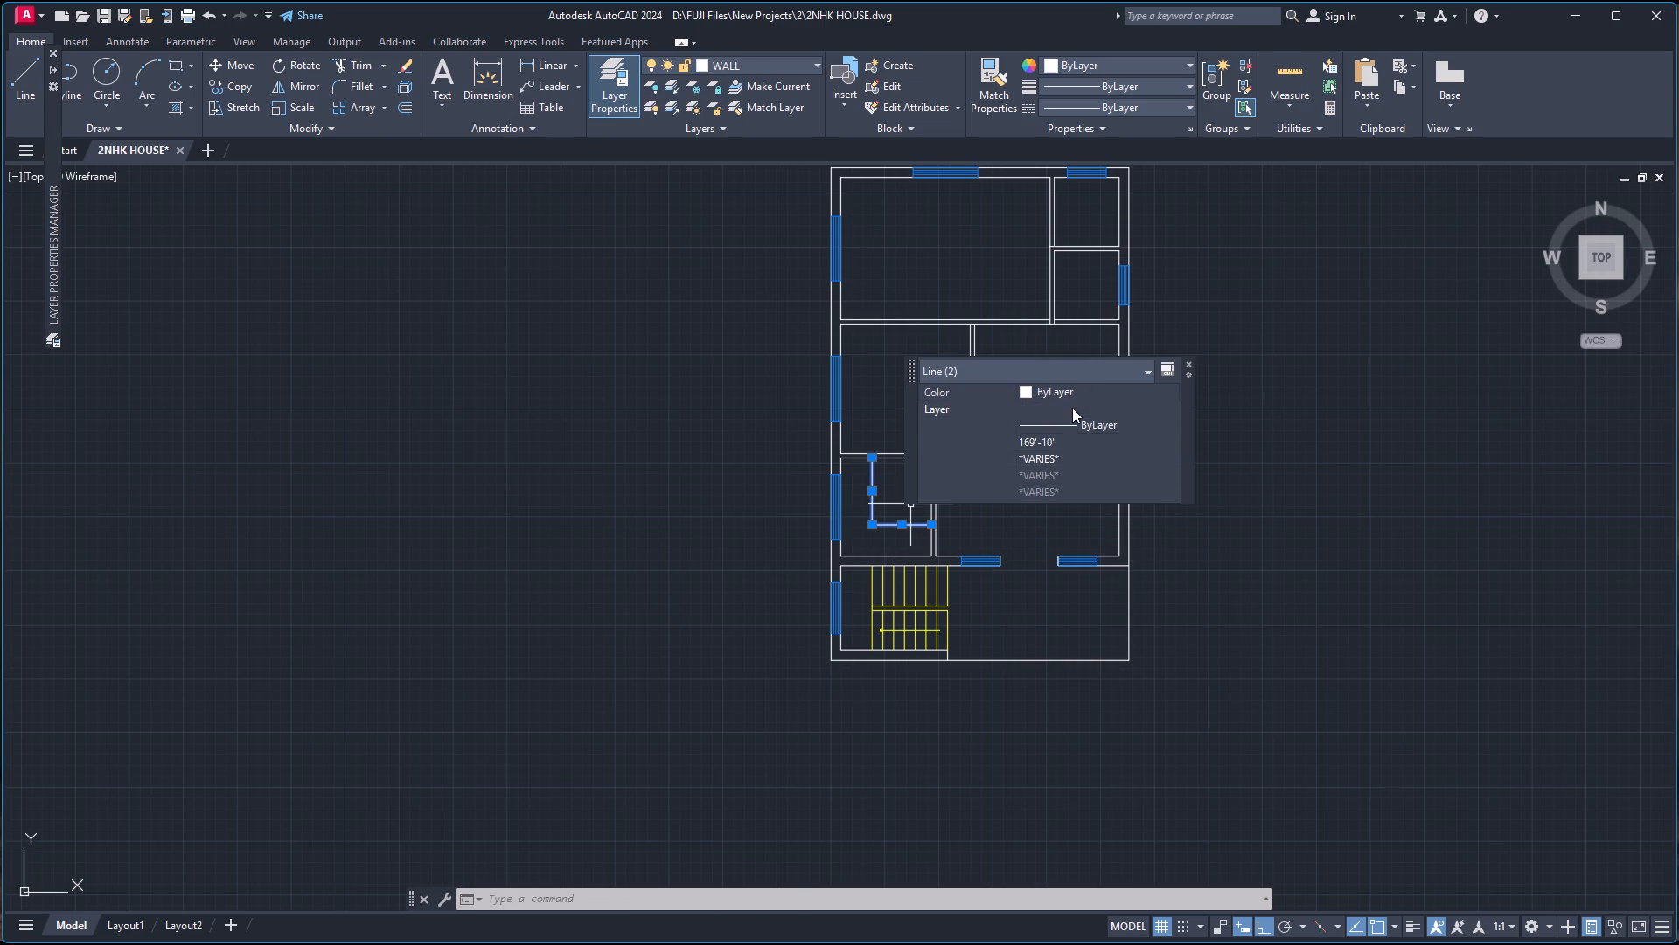
click(1068, 442)
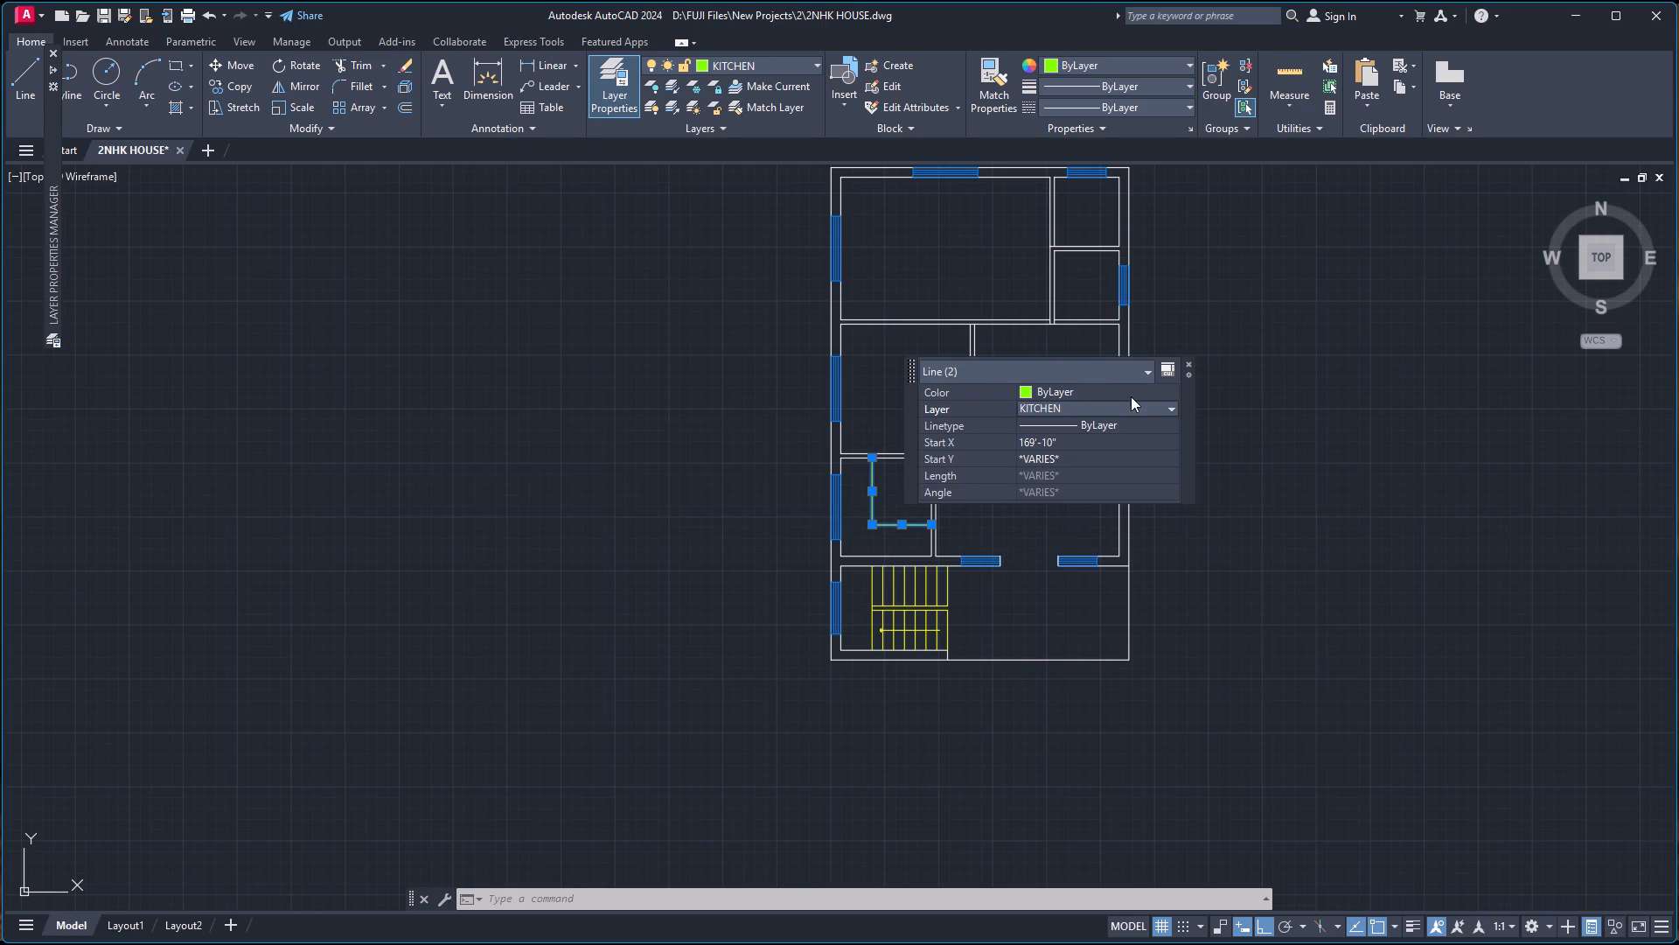
click(1186, 363)
key(Escape)
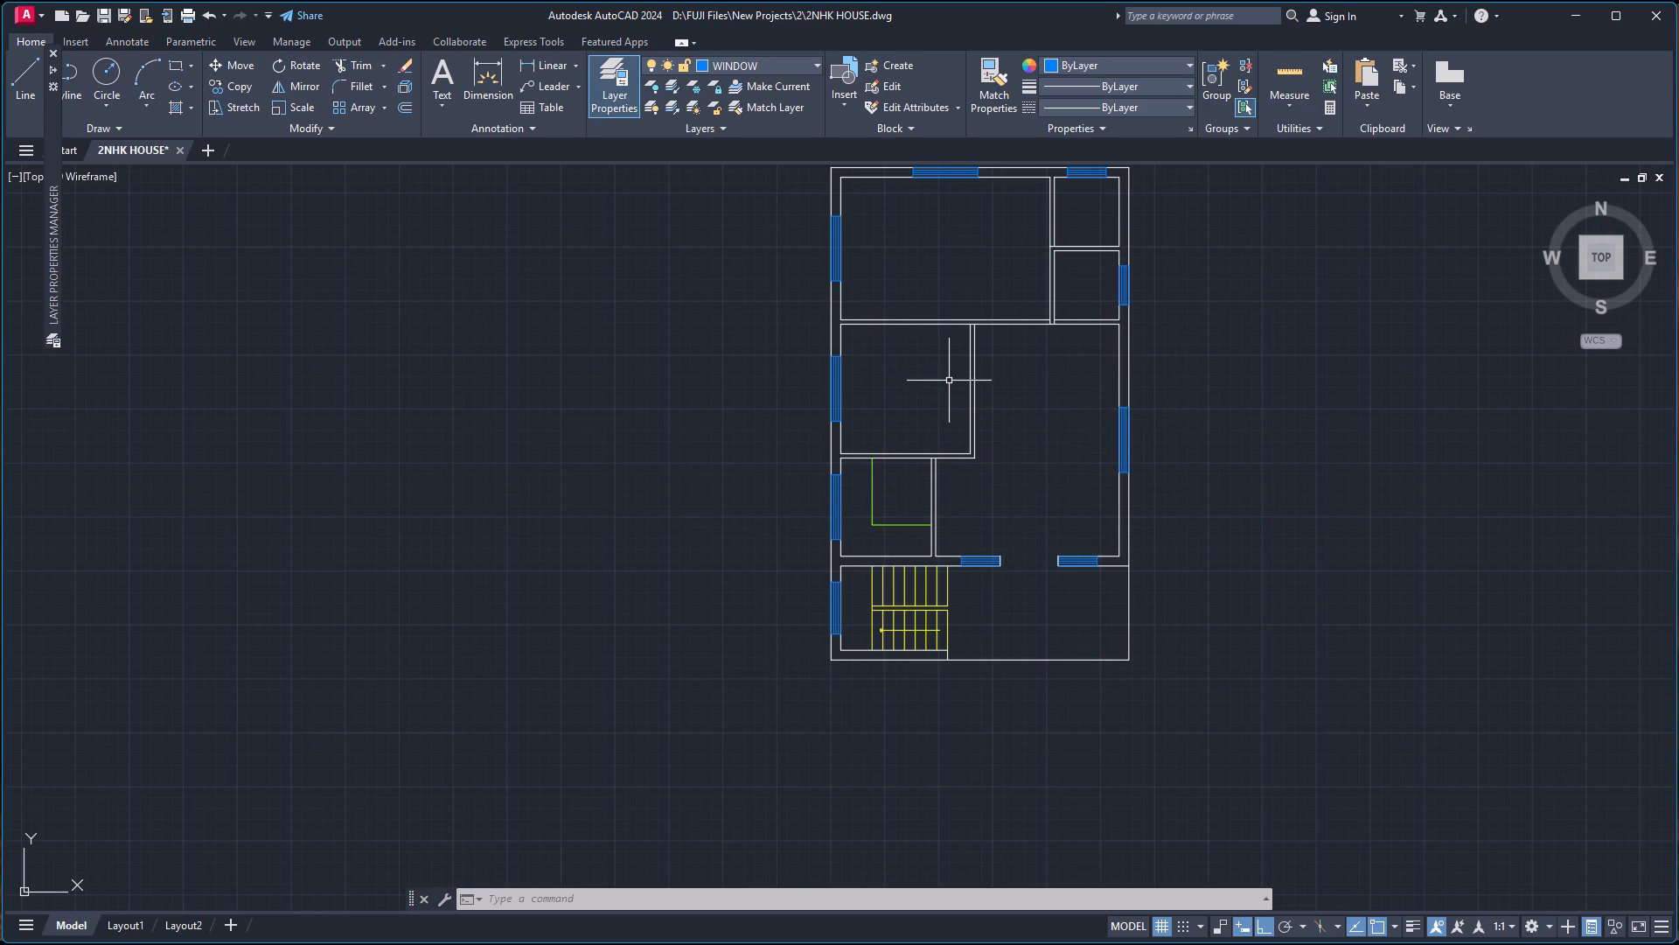
On layer 0, insert recent blocks AP0B07 (door), KK (kitchen sink), A$C13CE0A17 (double door) and MAT-P13 (bed) outside the plan's left side.
click(759, 60)
click(749, 86)
key(i)
key(Return)
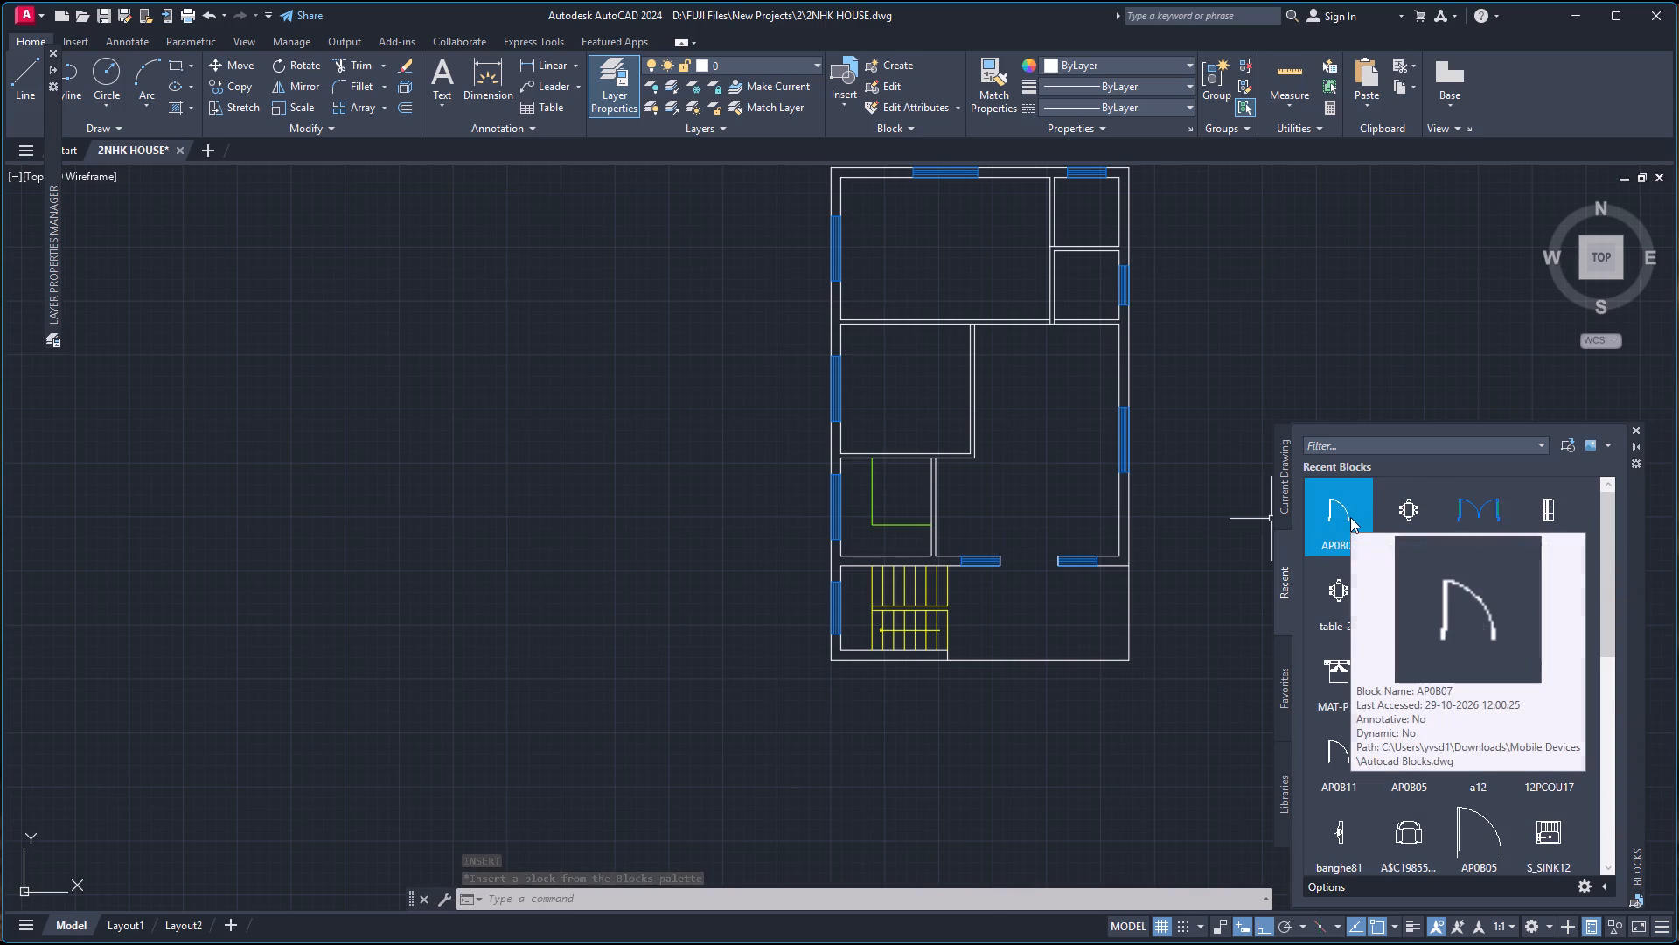
drag(1346, 516, 1327, 515)
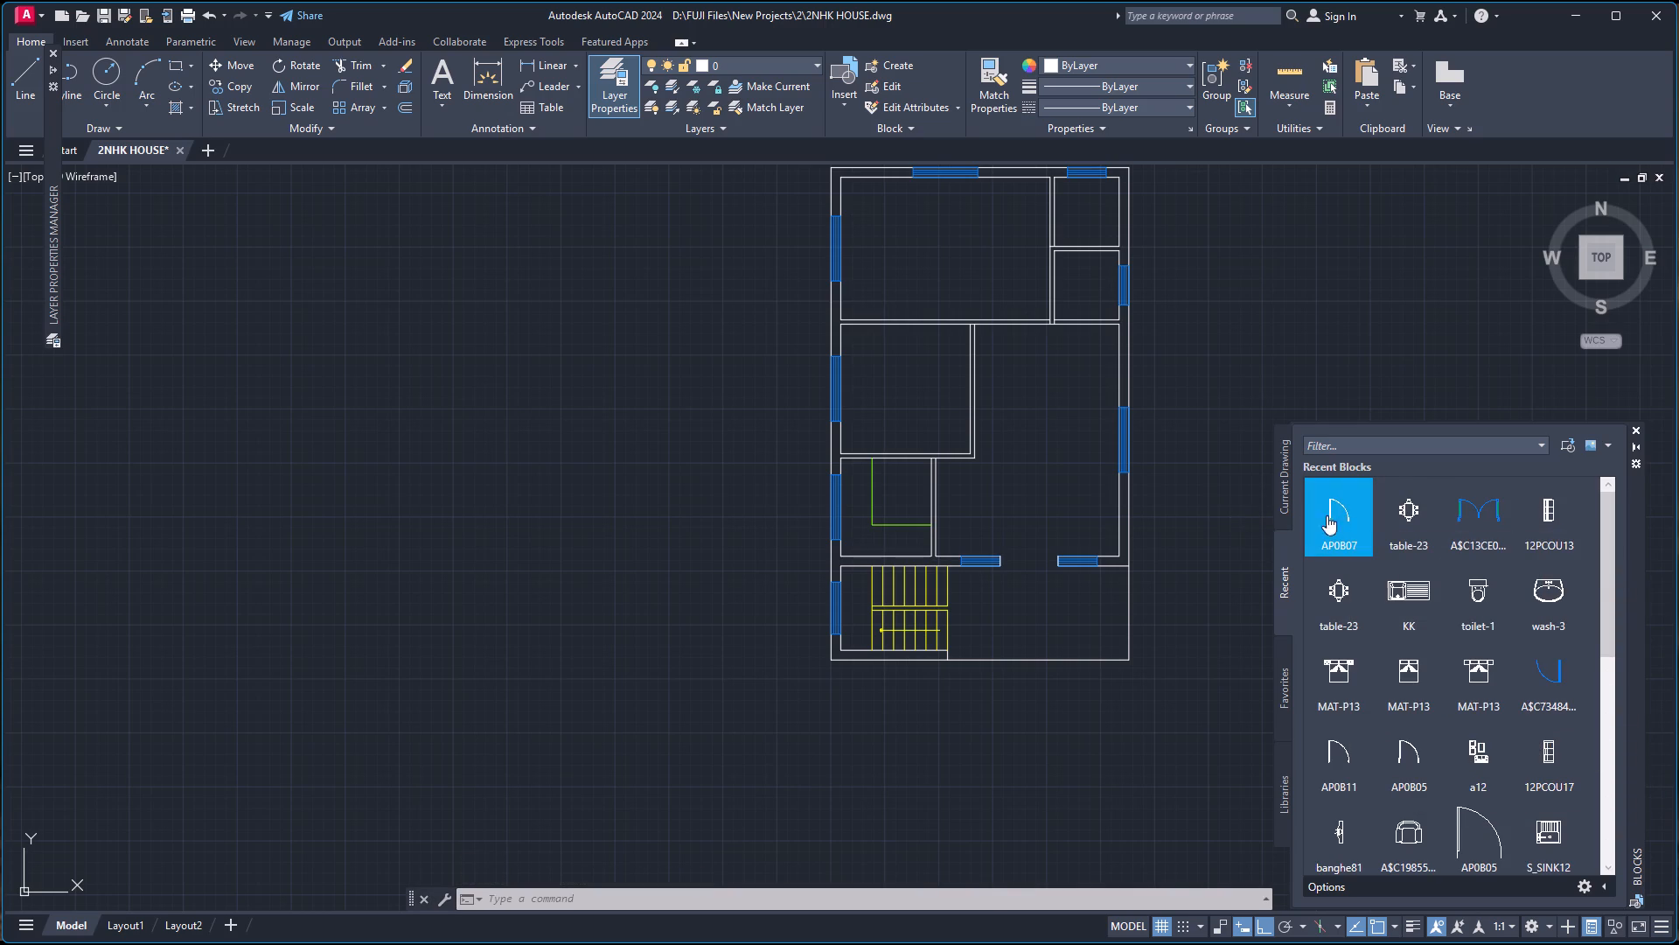
drag(1327, 515, 550, 493)
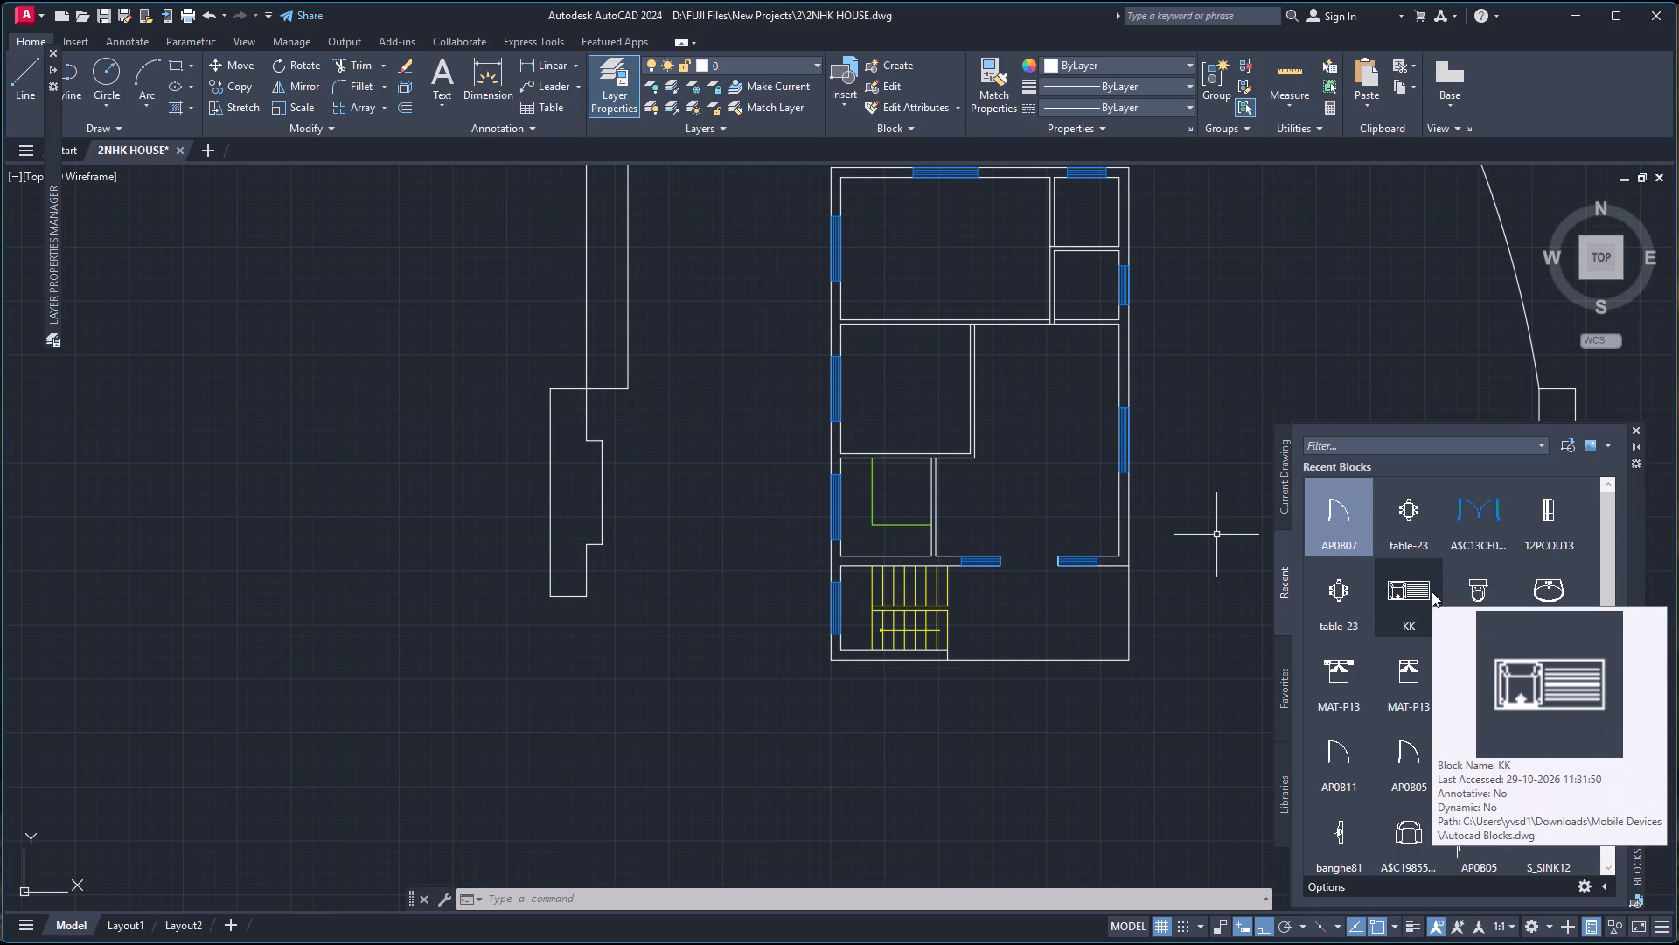
drag(1418, 596, 687, 607)
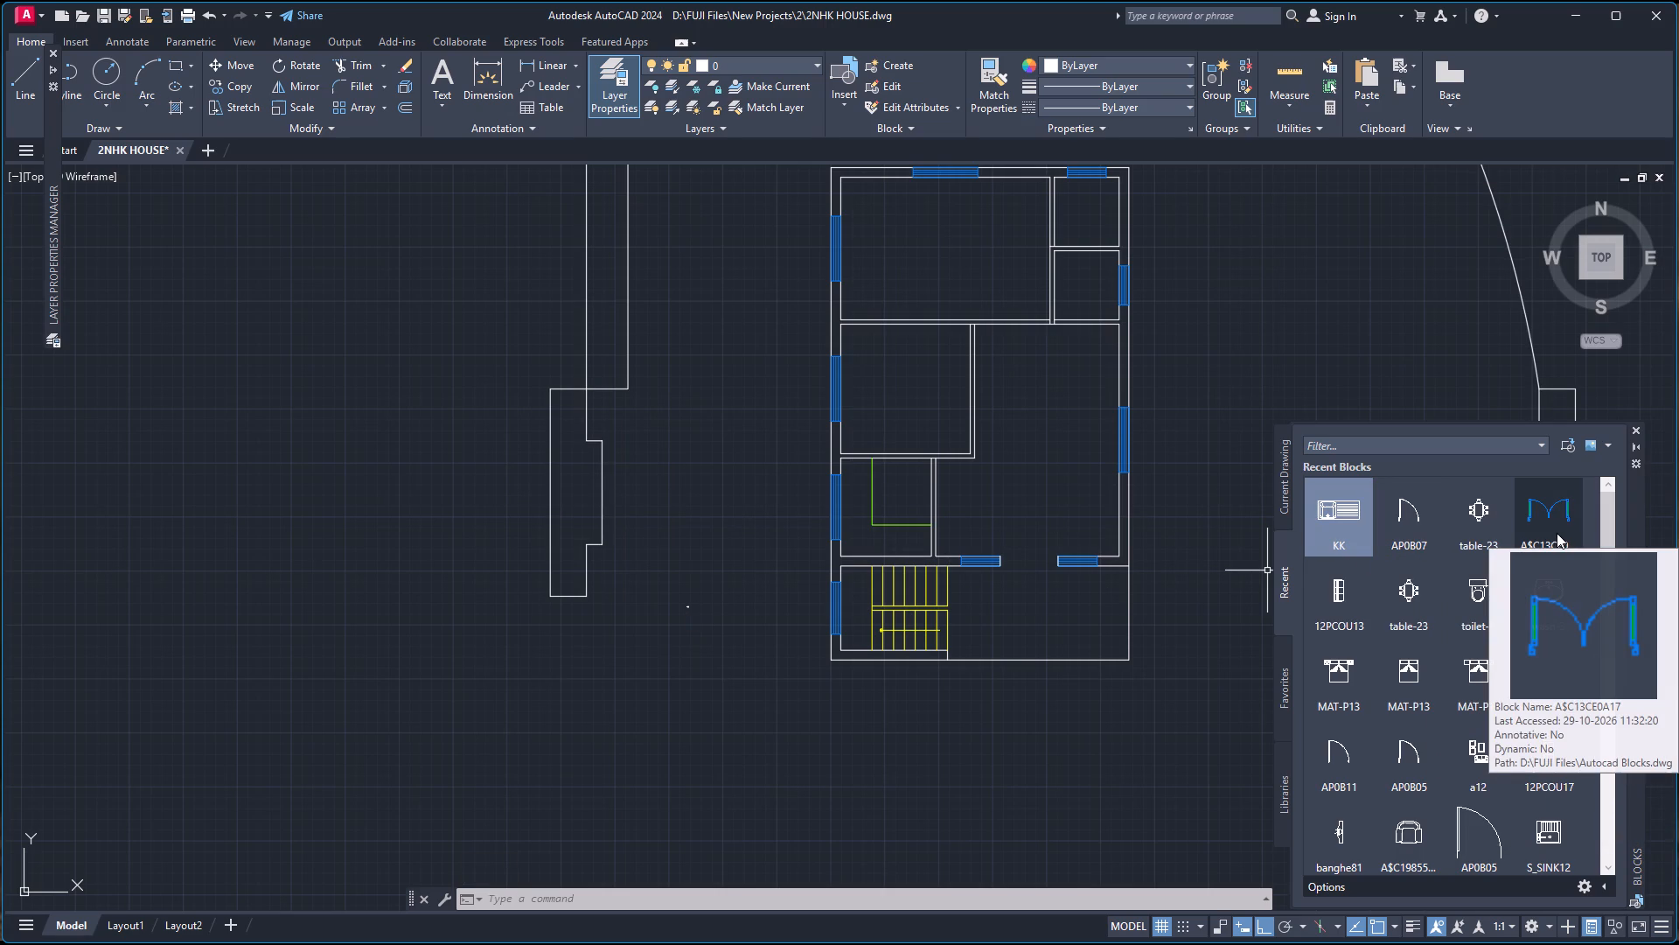
drag(1556, 533, 1081, 526)
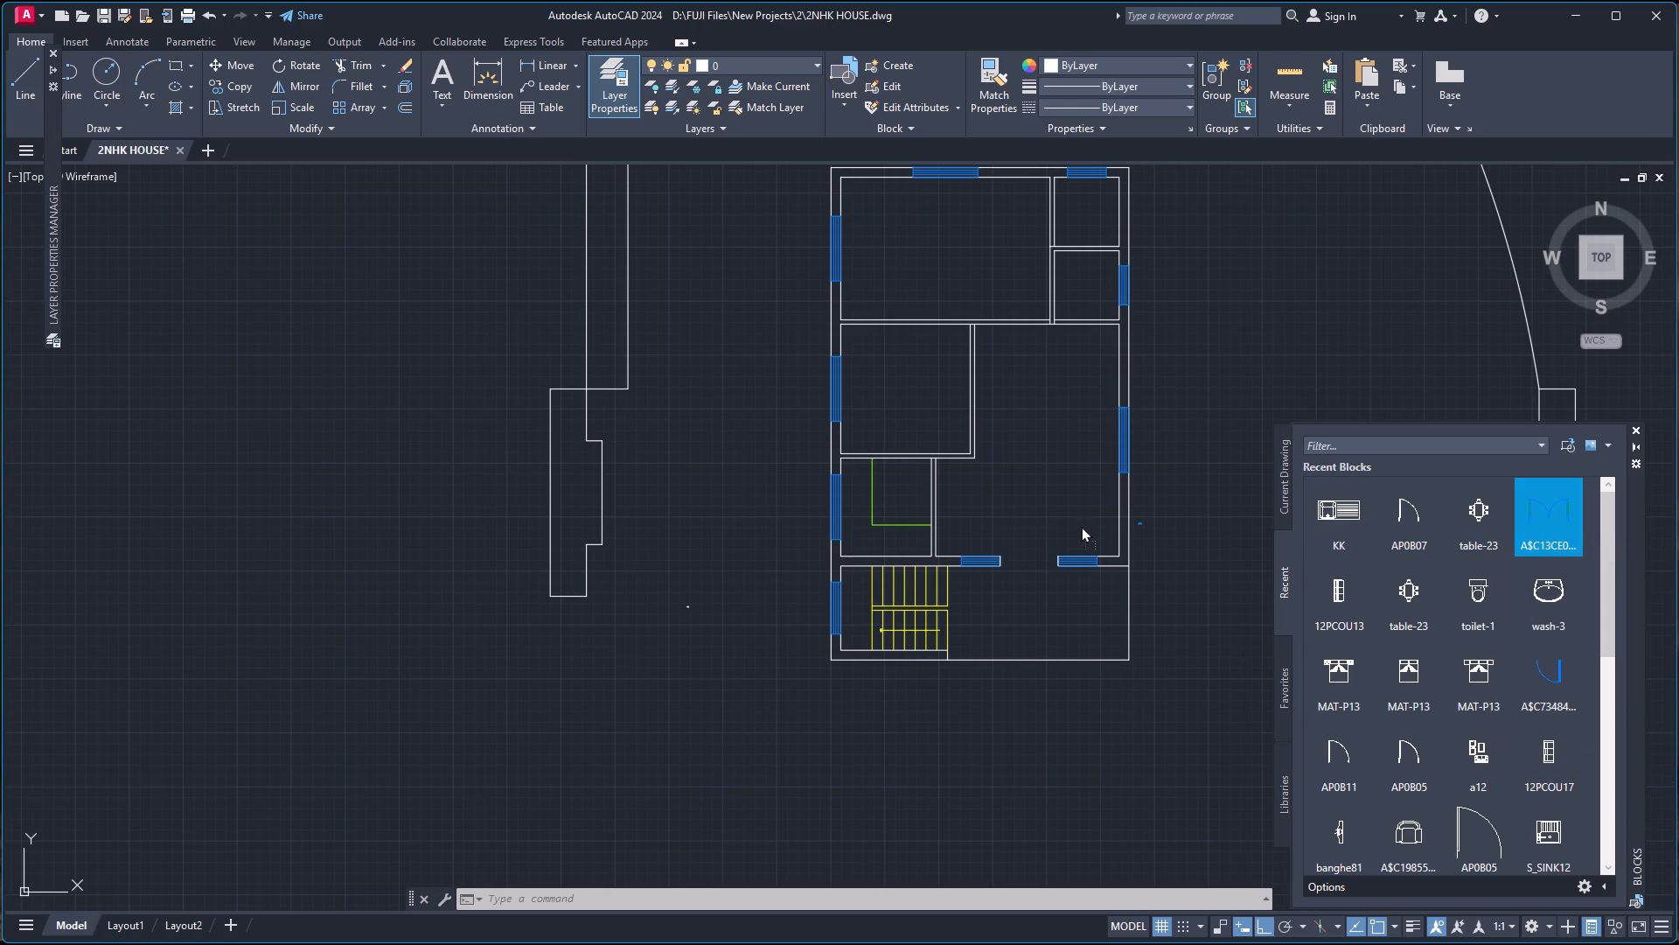
drag(1081, 526, 563, 643)
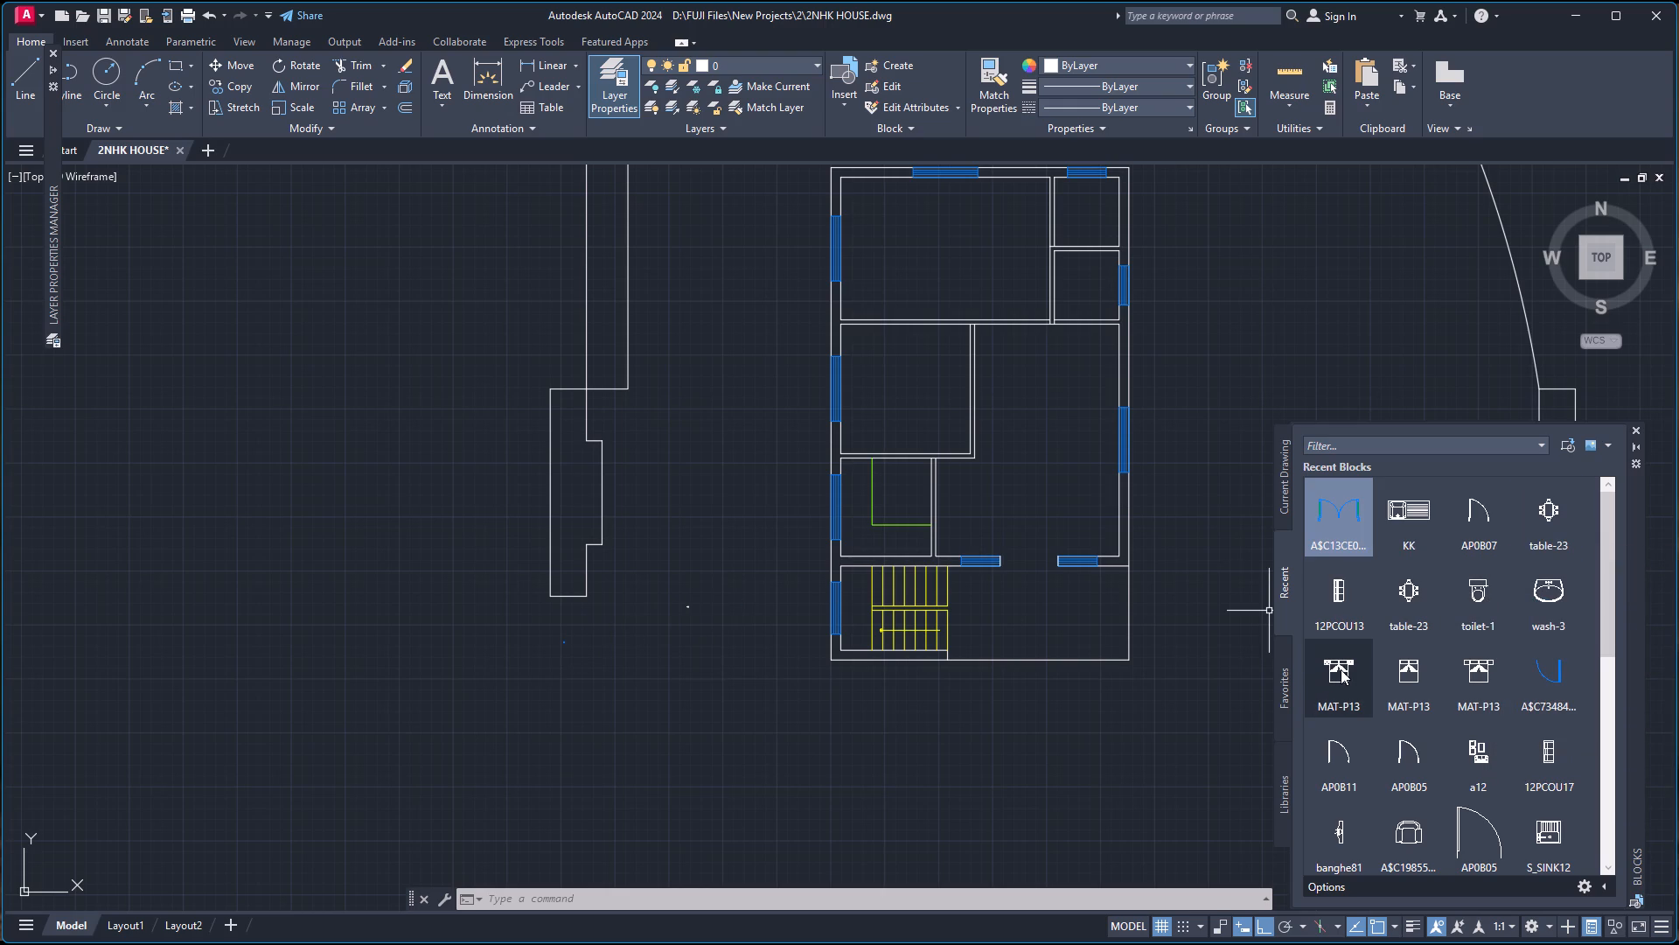
drag(1341, 669, 625, 650)
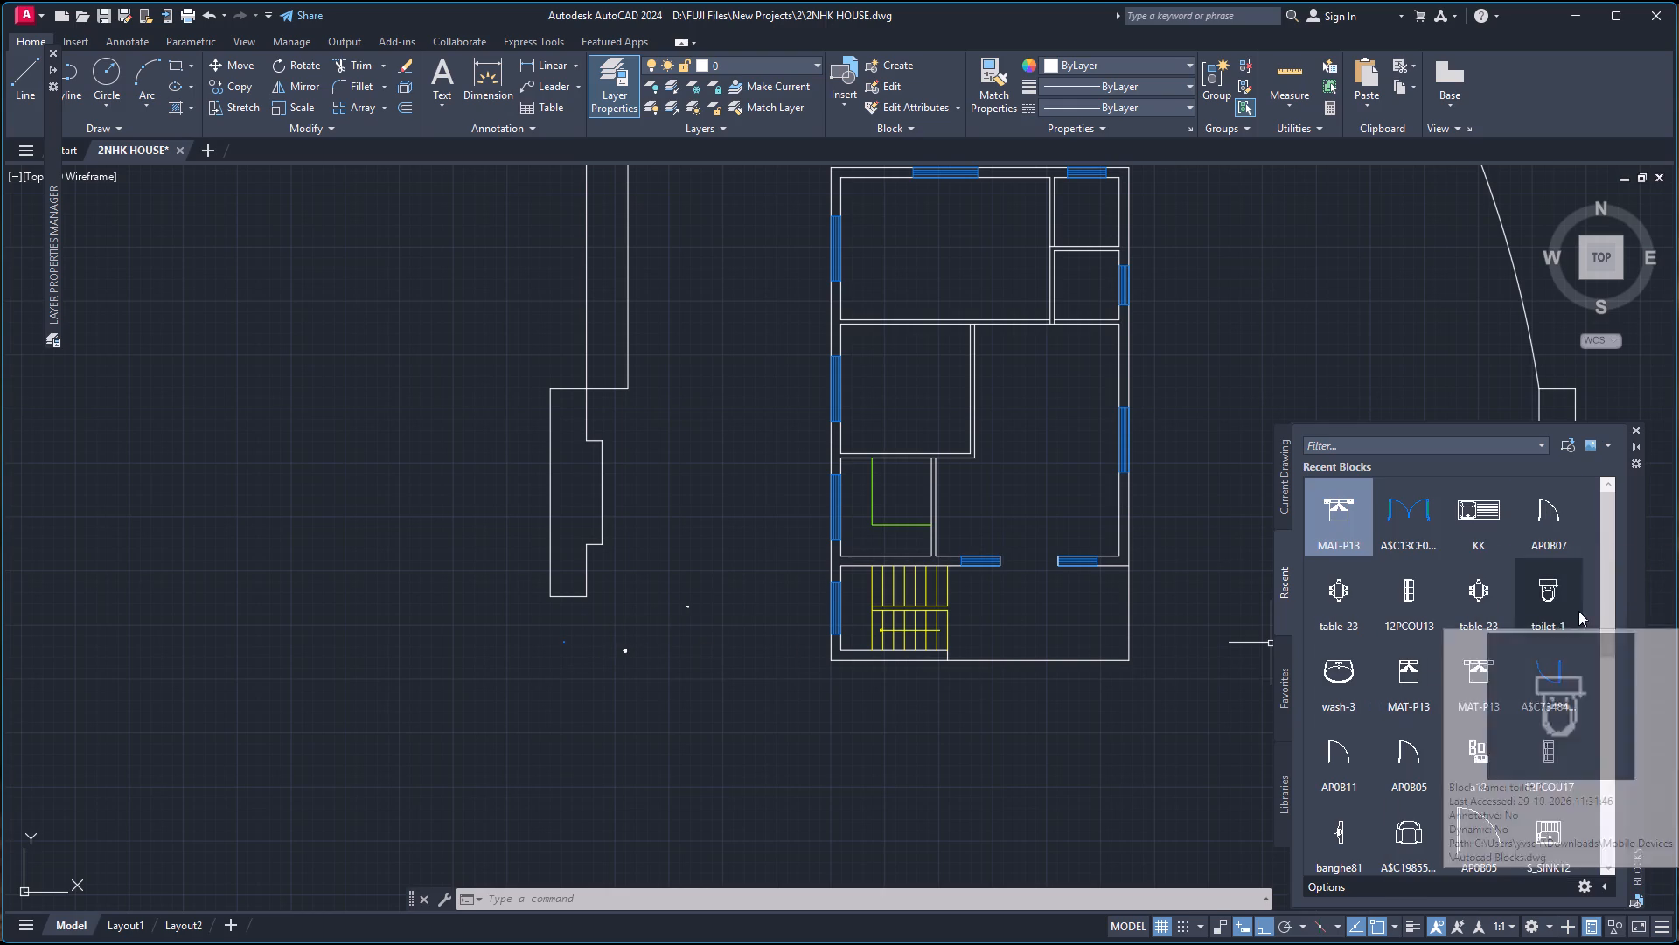
Insert recent blocks table-23, 12PCOU17 (sofa), wash-3 and toilet-1 in the empty area left of the plan, and close the block library.
scroll(1424, 699, down, 1)
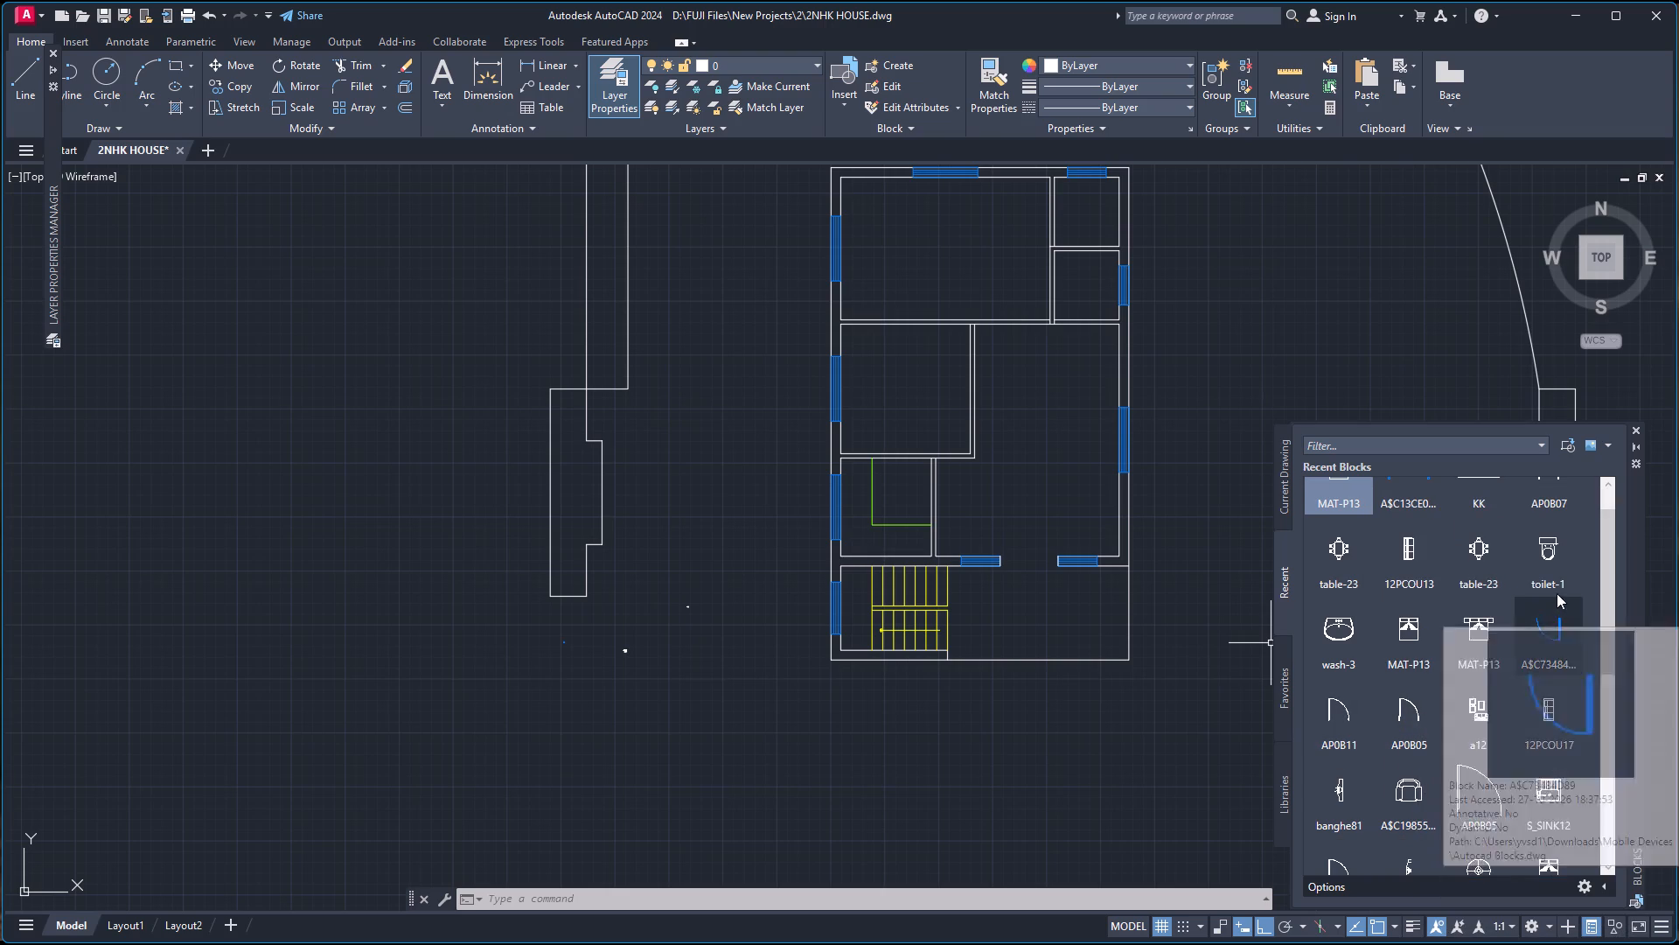
scroll(1599, 584, up, 2)
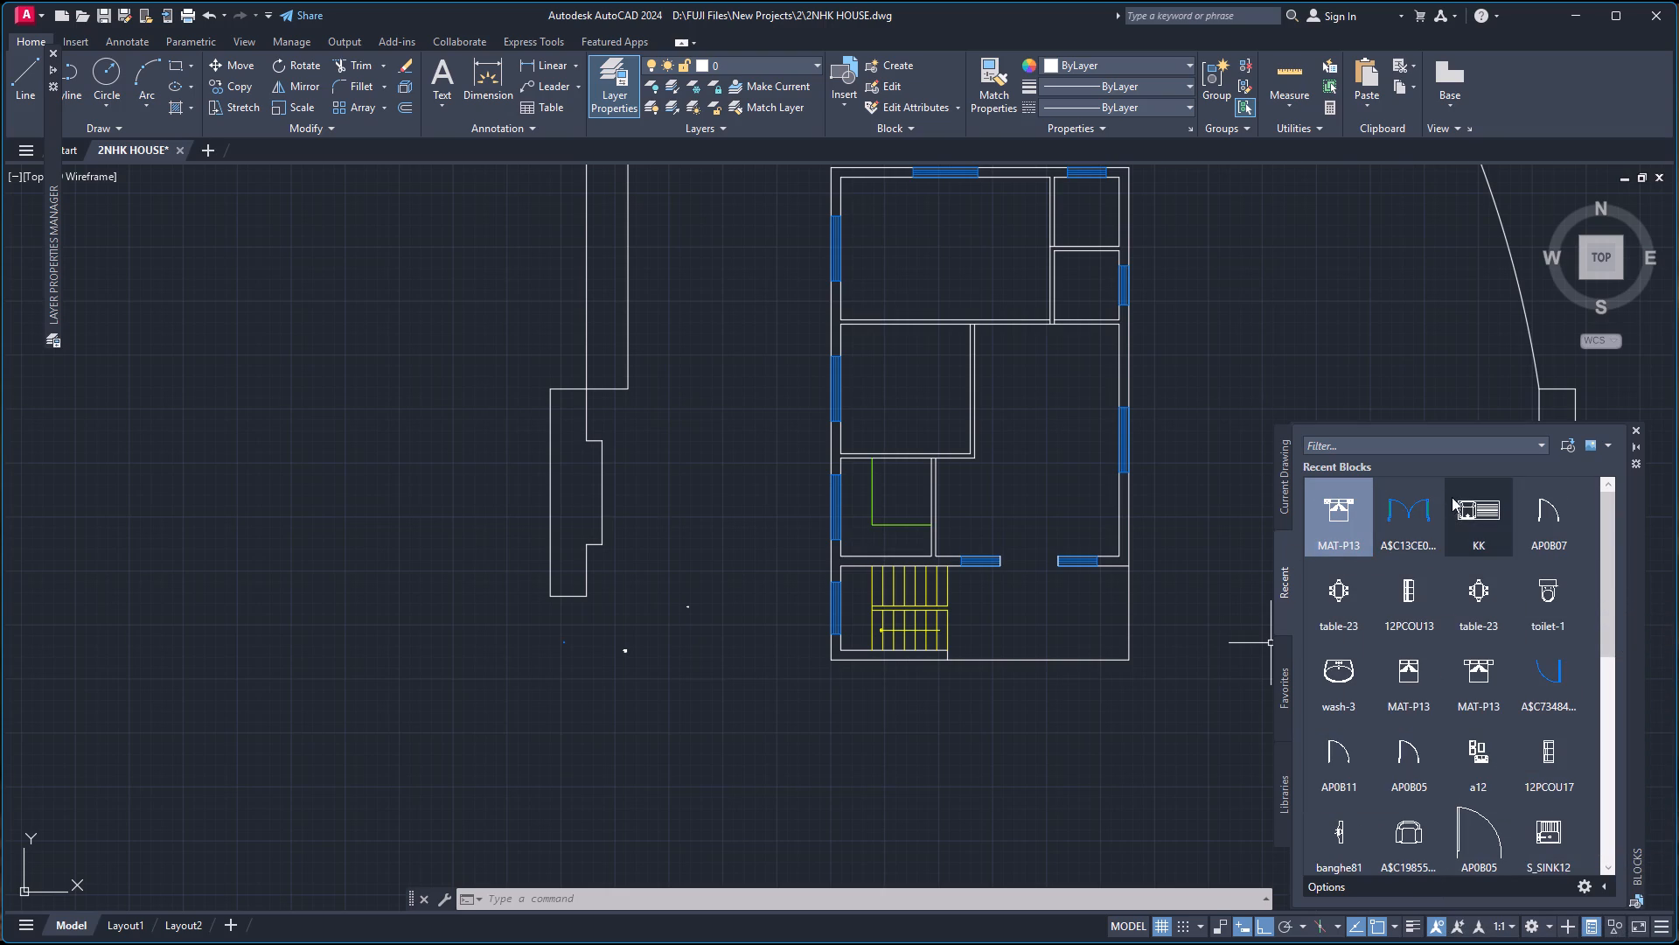
scroll(1471, 572, up, 1)
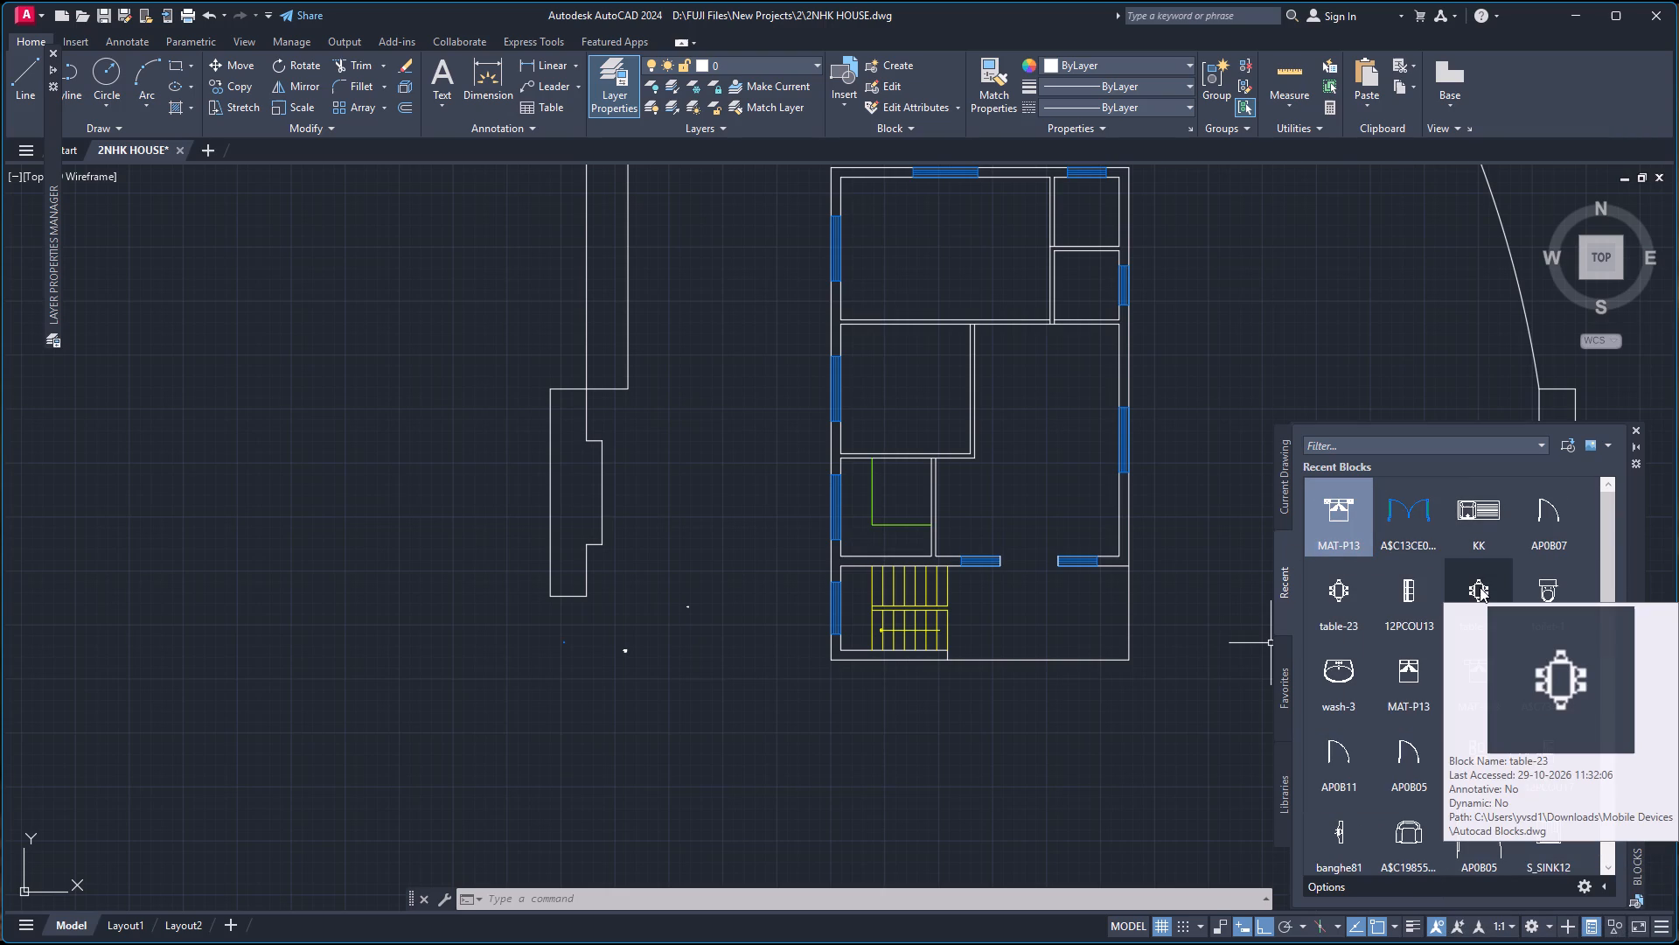
drag(1480, 587, 477, 634)
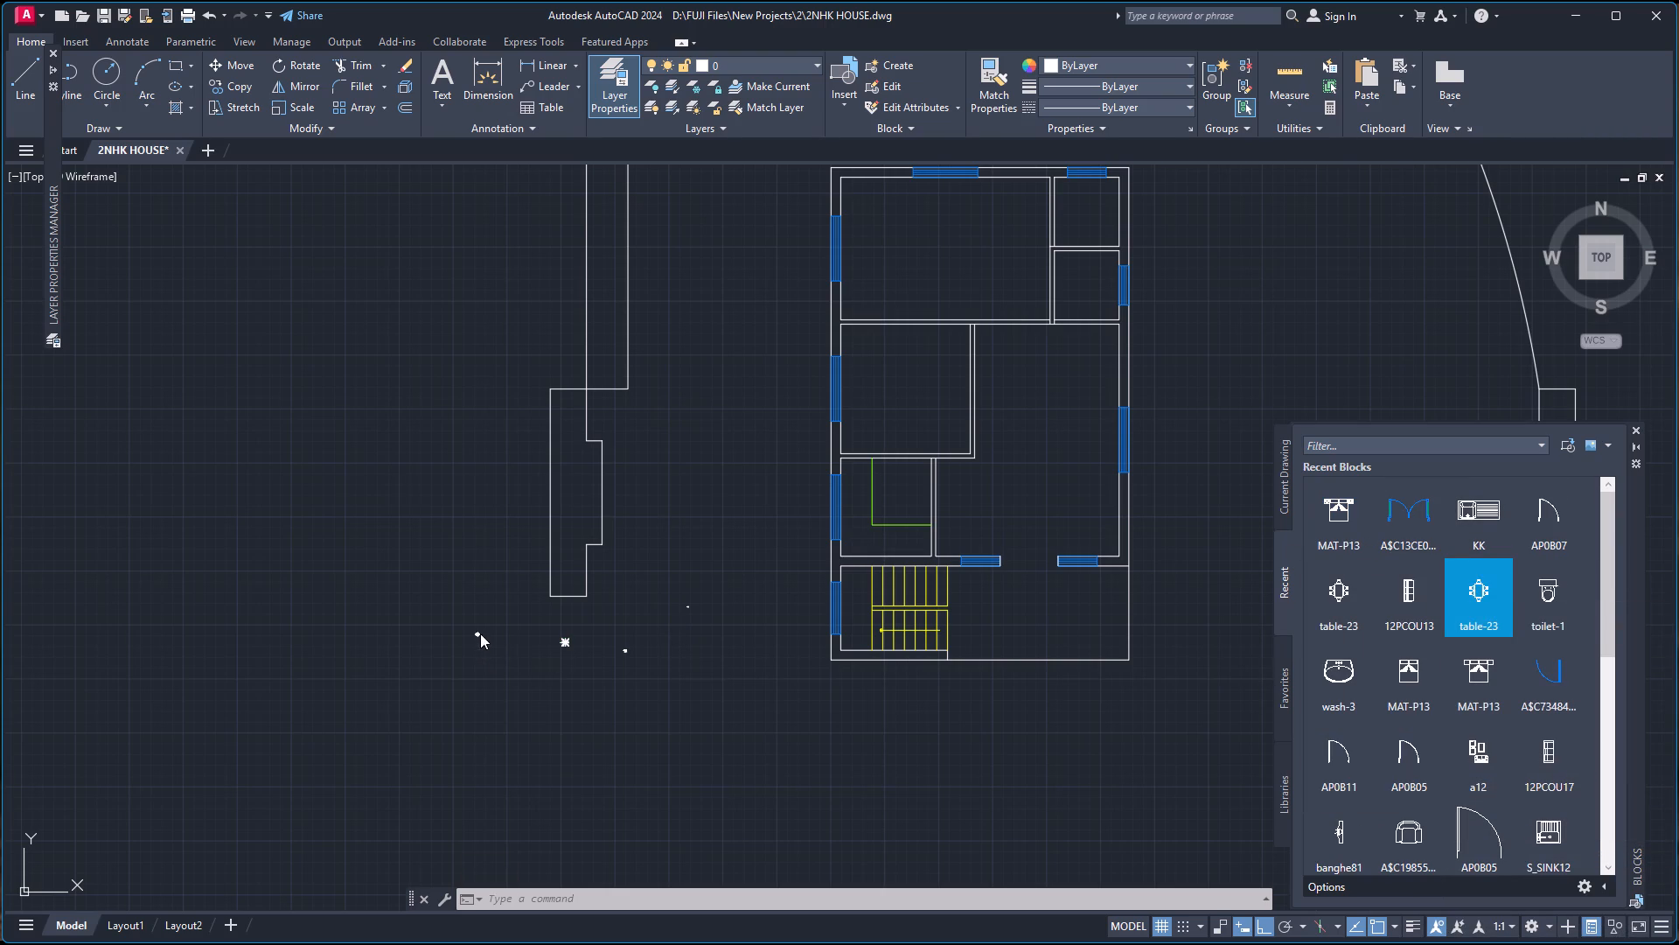
scroll(1512, 671, down, 1)
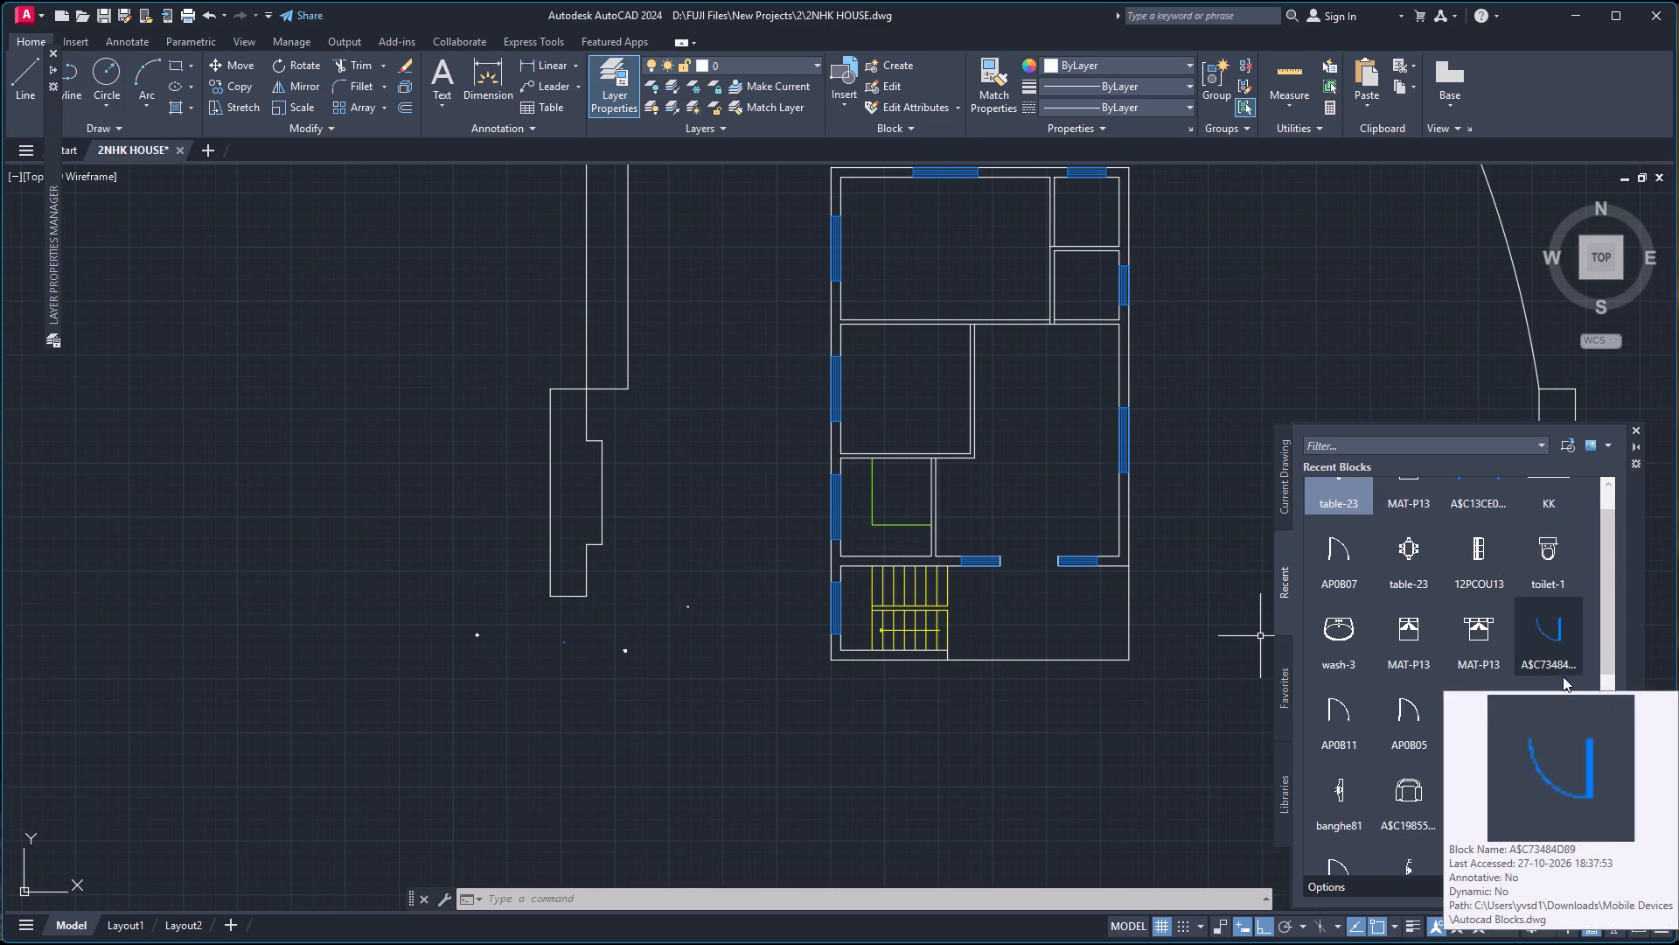
drag(1557, 700, 610, 728)
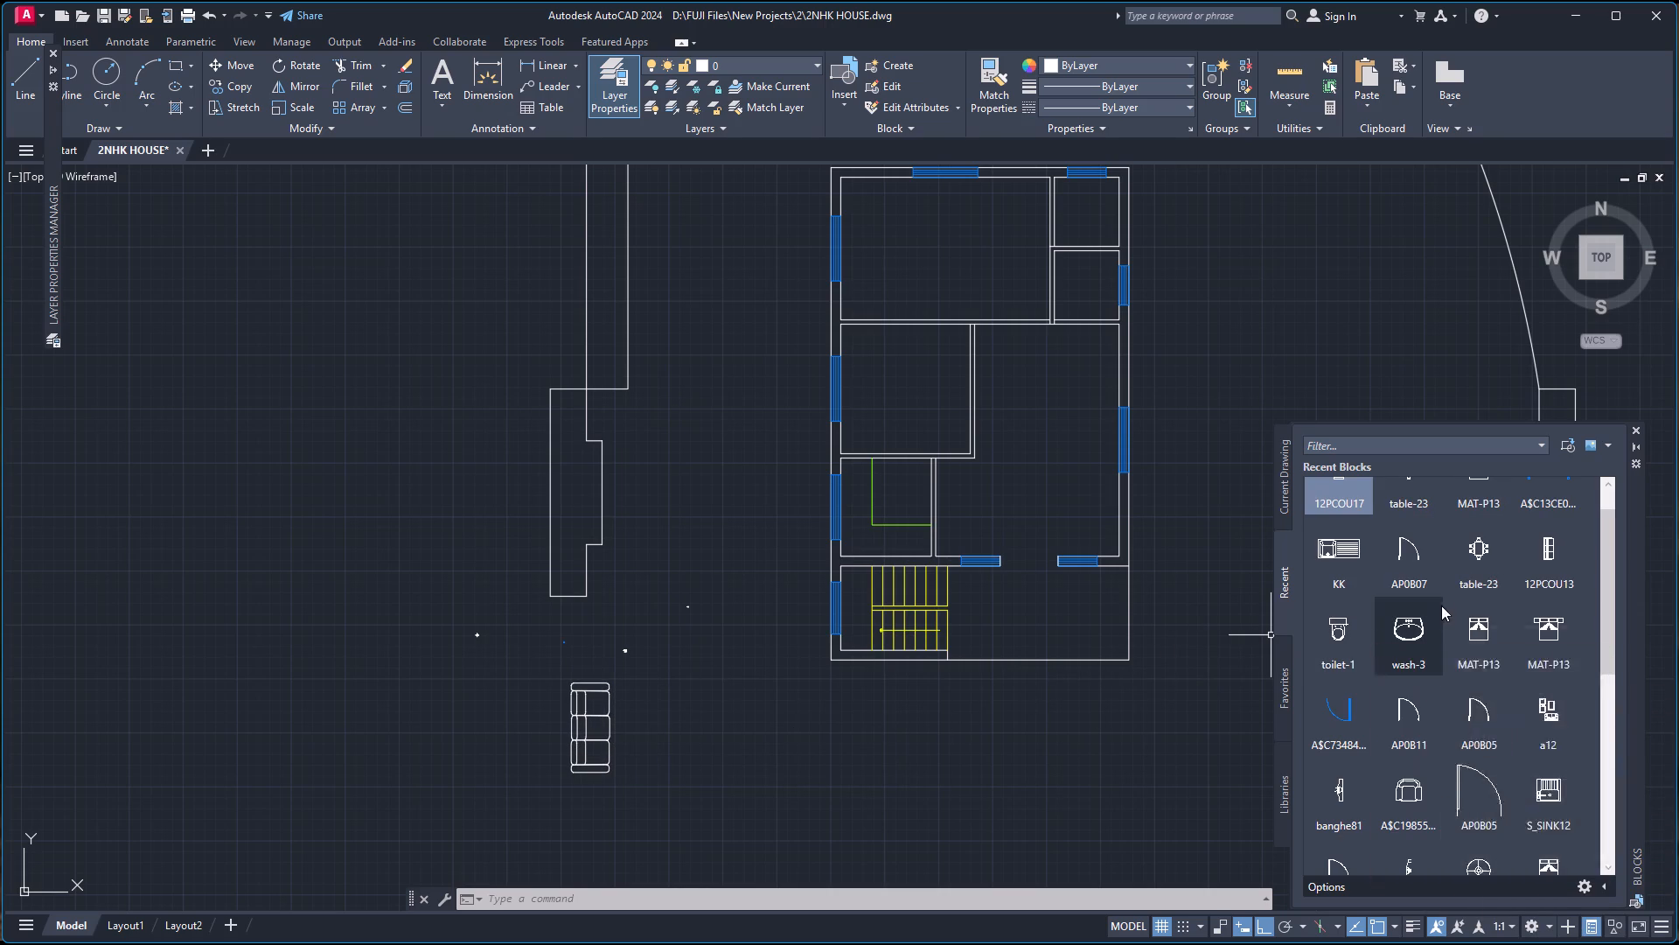
drag(1406, 633, 722, 487)
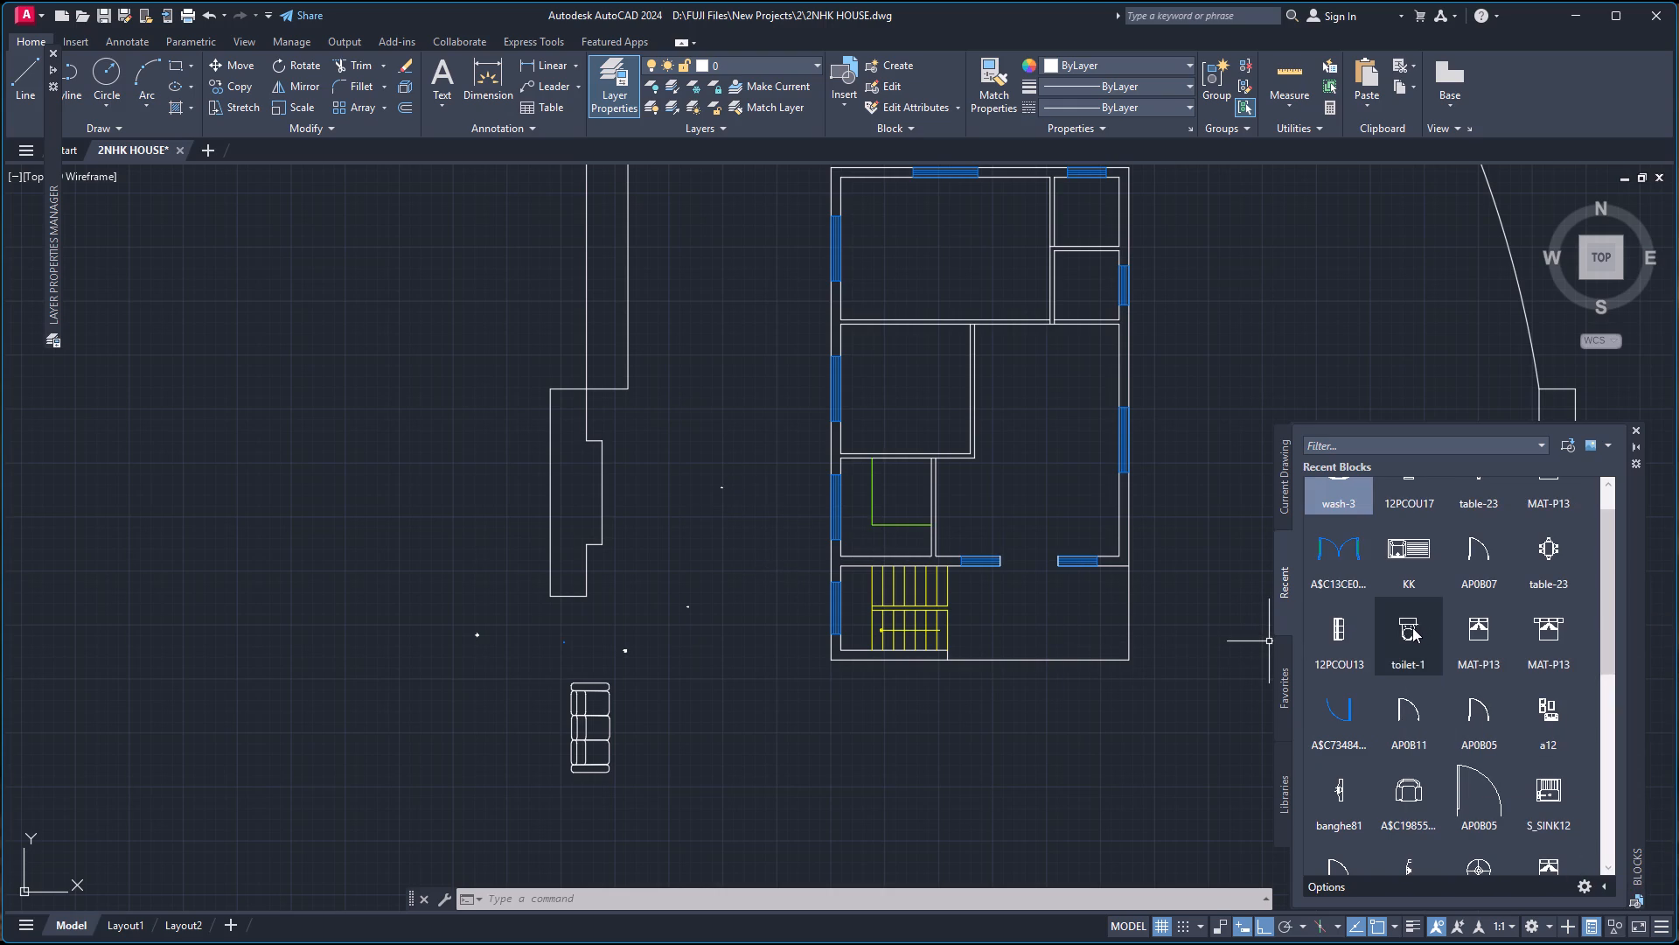
drag(1411, 627, 686, 470)
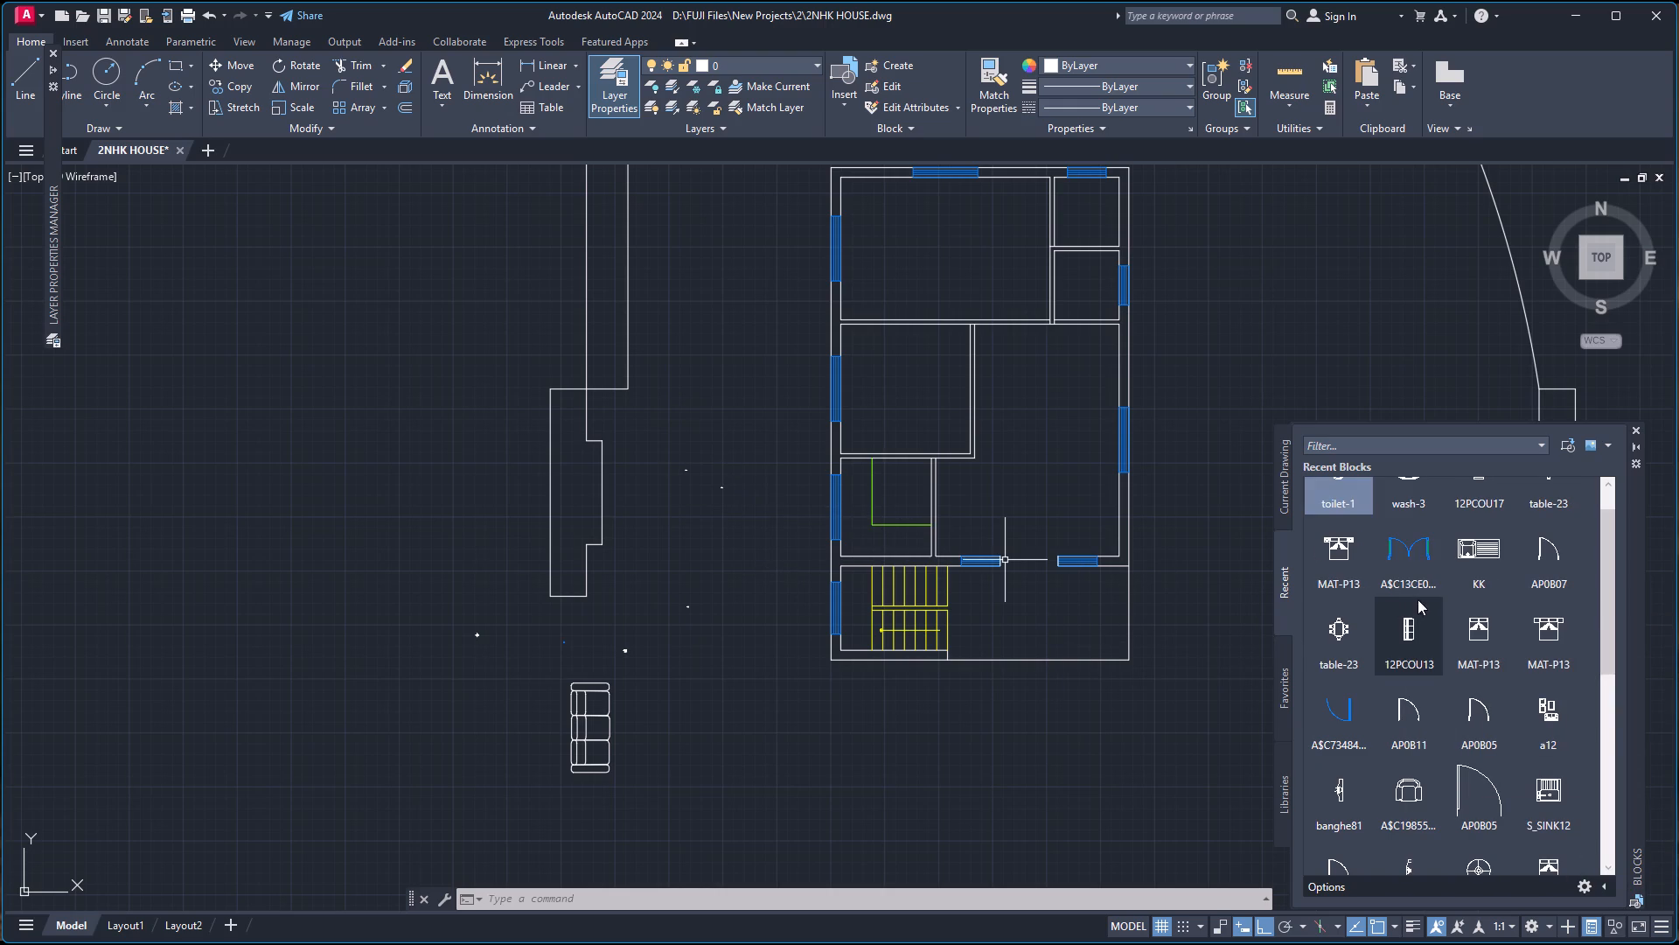
scroll(1432, 608, down, 6)
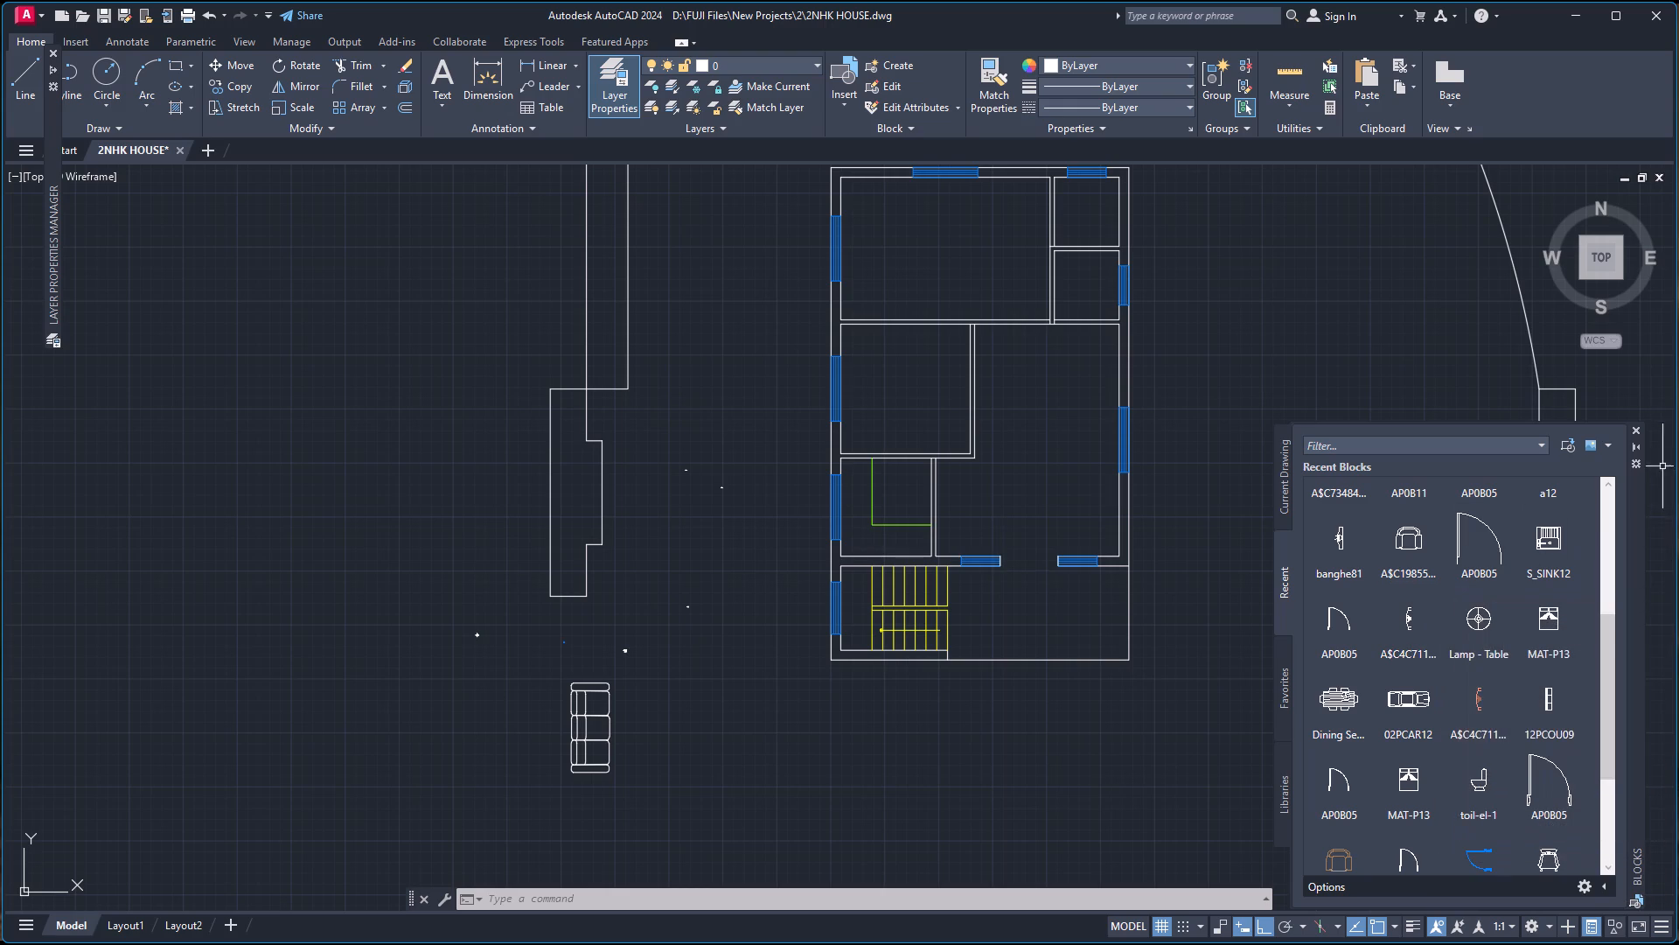
click(1633, 428)
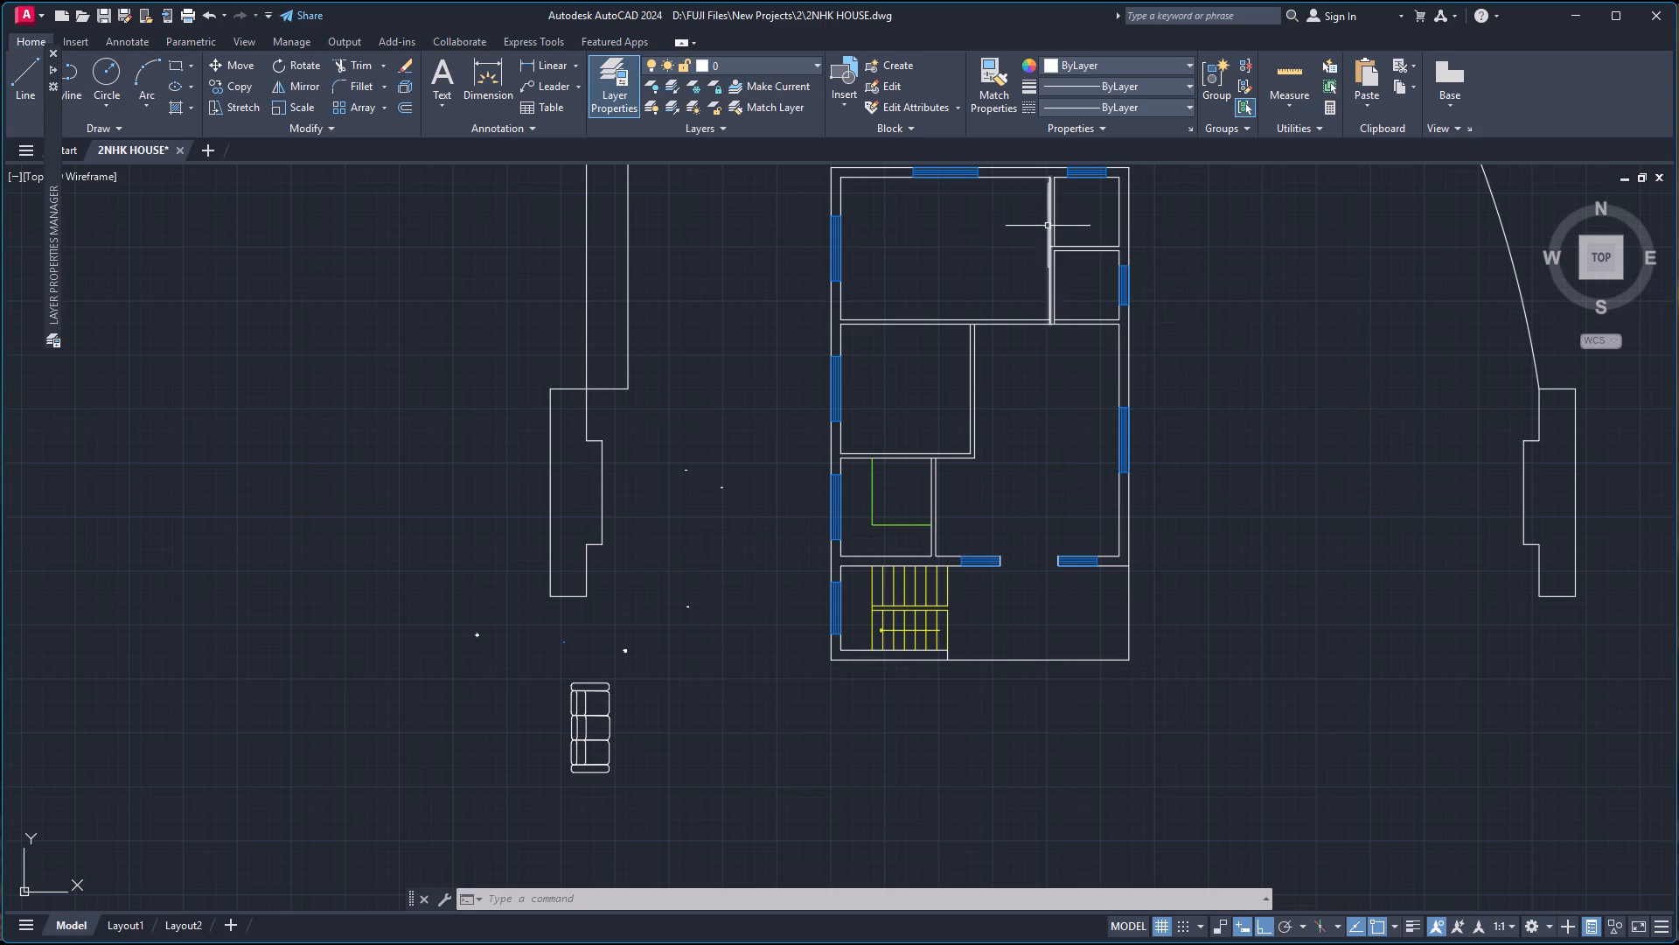
On the WALL layer, draw a short line straight across the partition between the large top room and the upper small room.
scroll(1042, 194, up, 3)
scroll(1053, 185, down, 3)
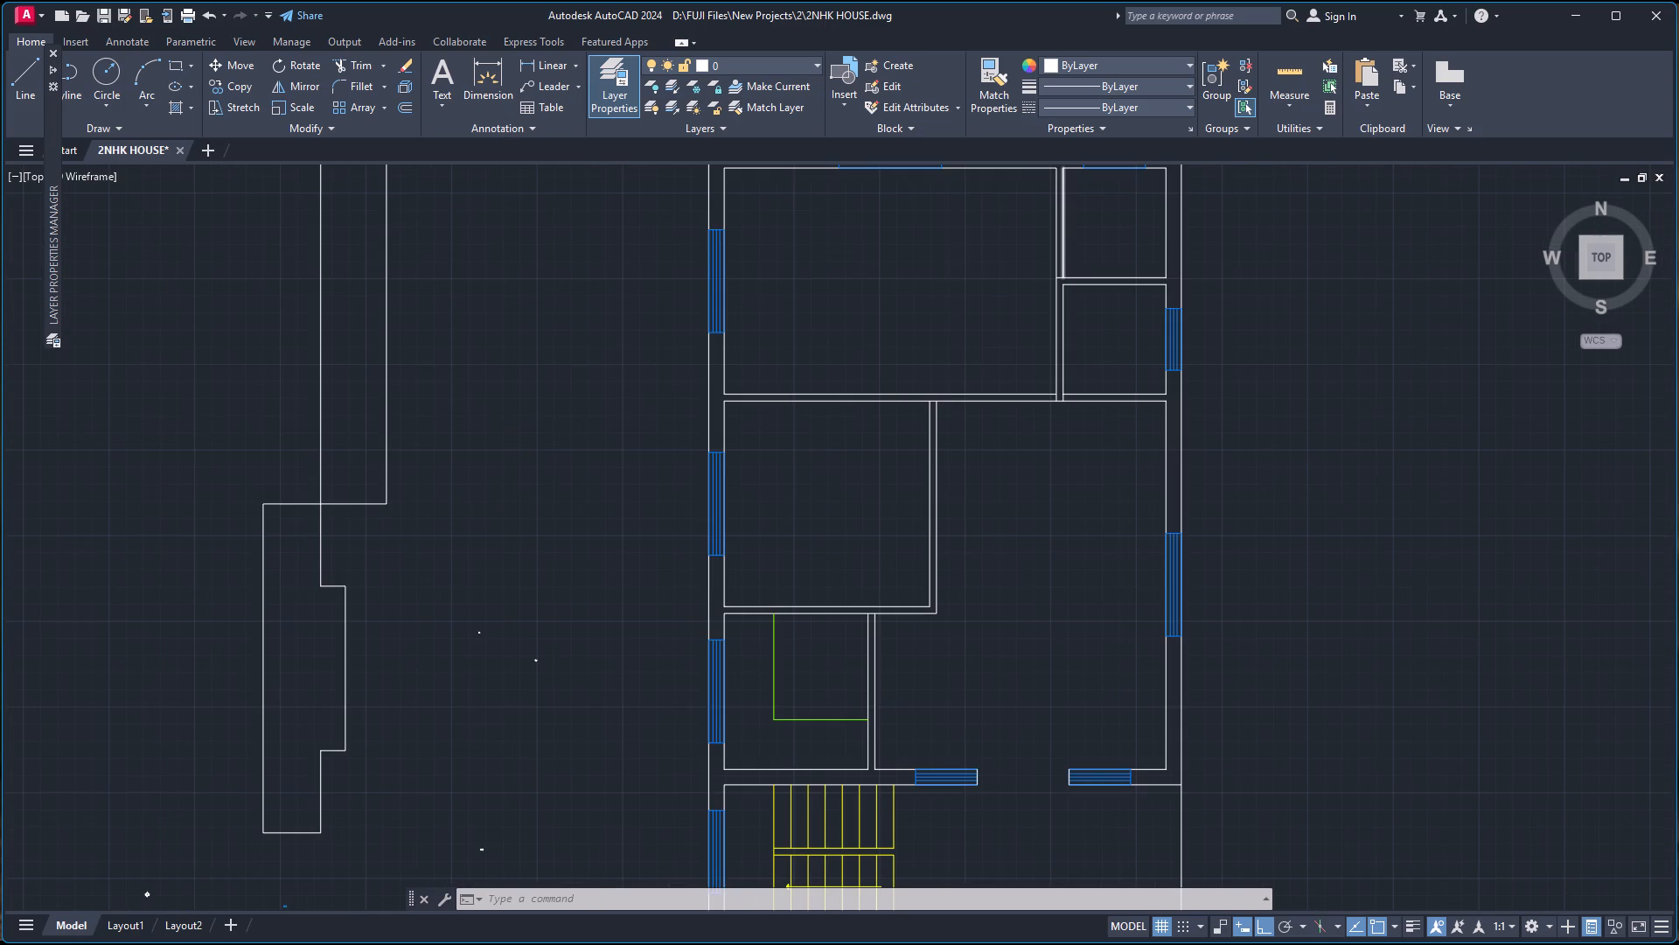
key(l)
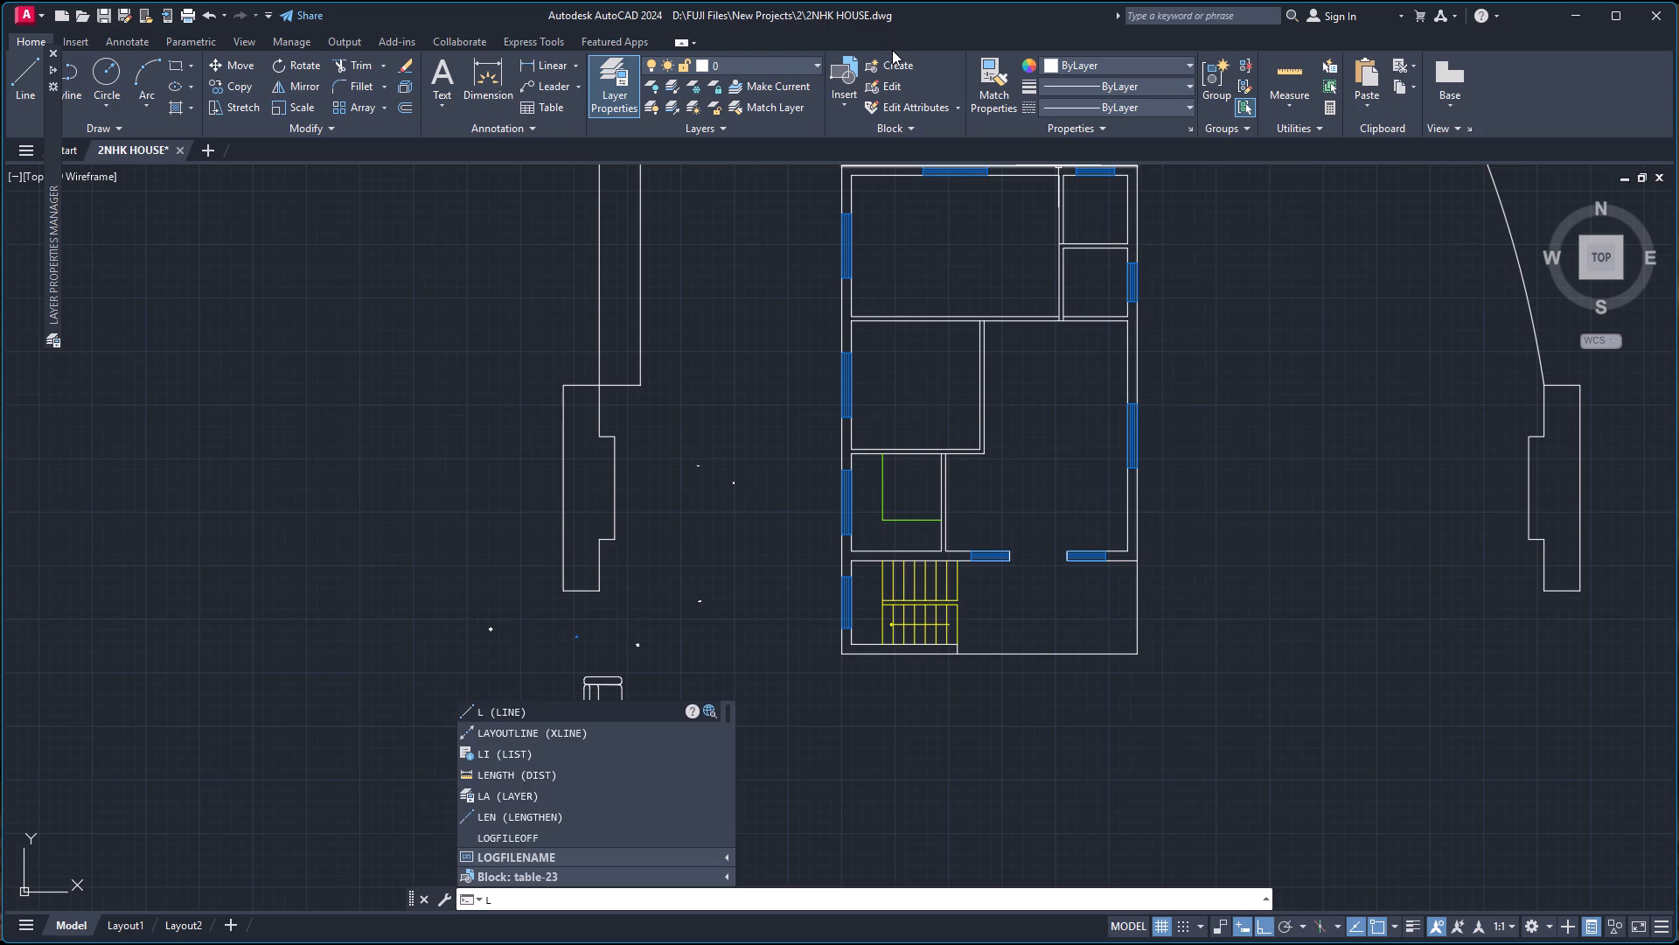
click(790, 60)
click(790, 61)
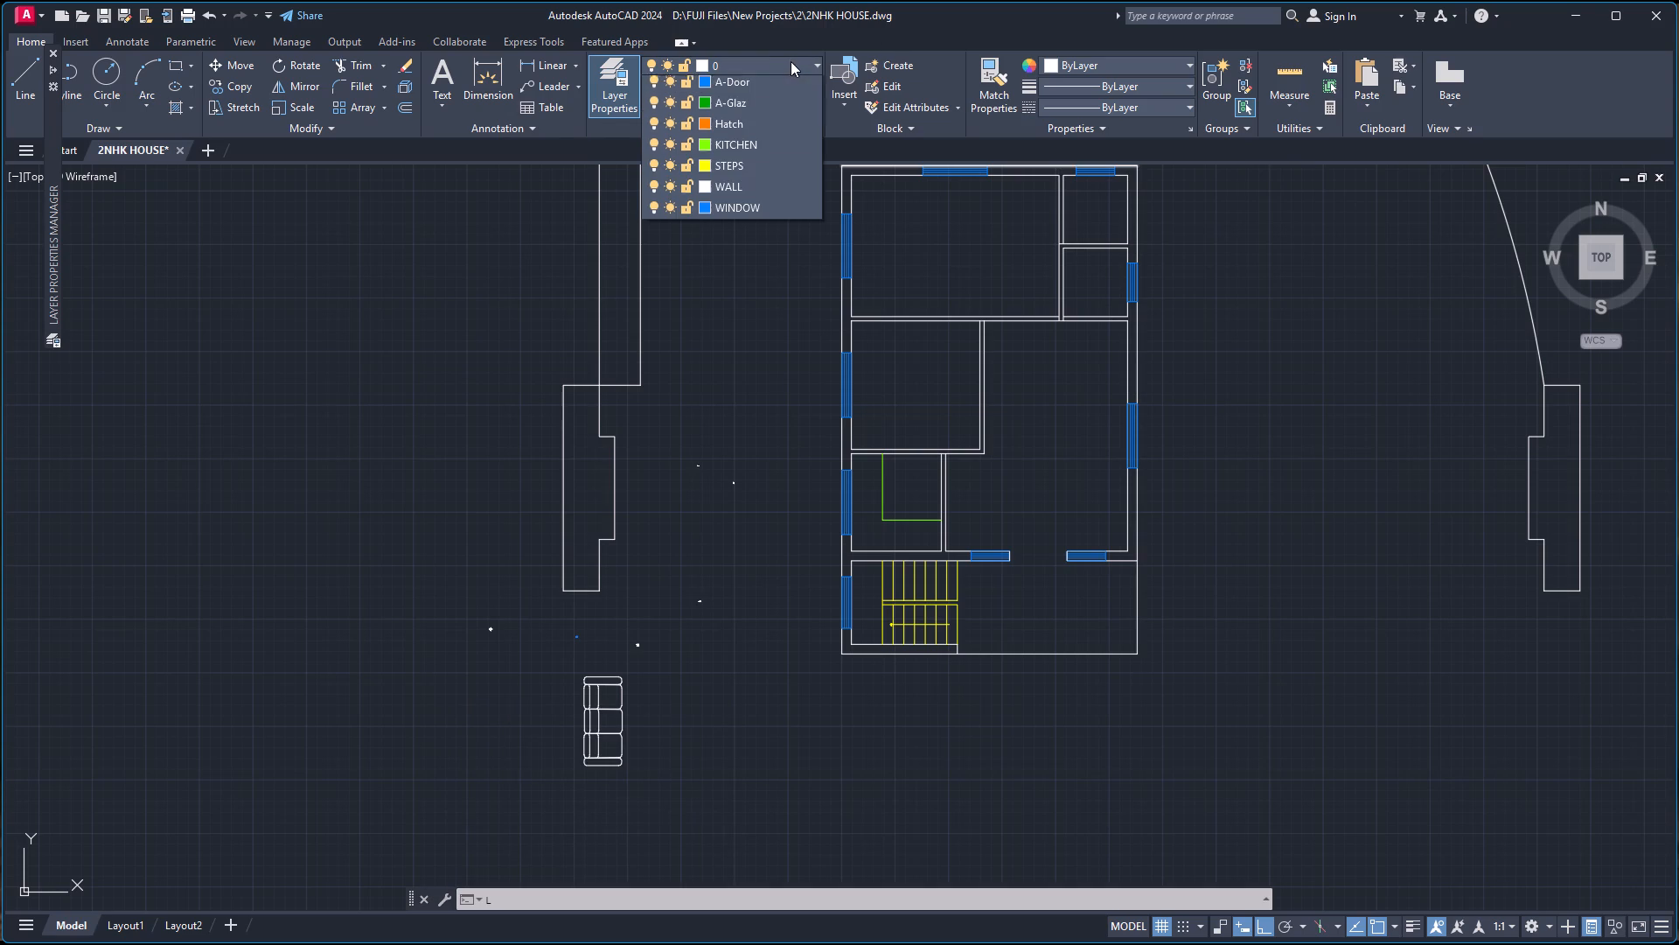
click(730, 234)
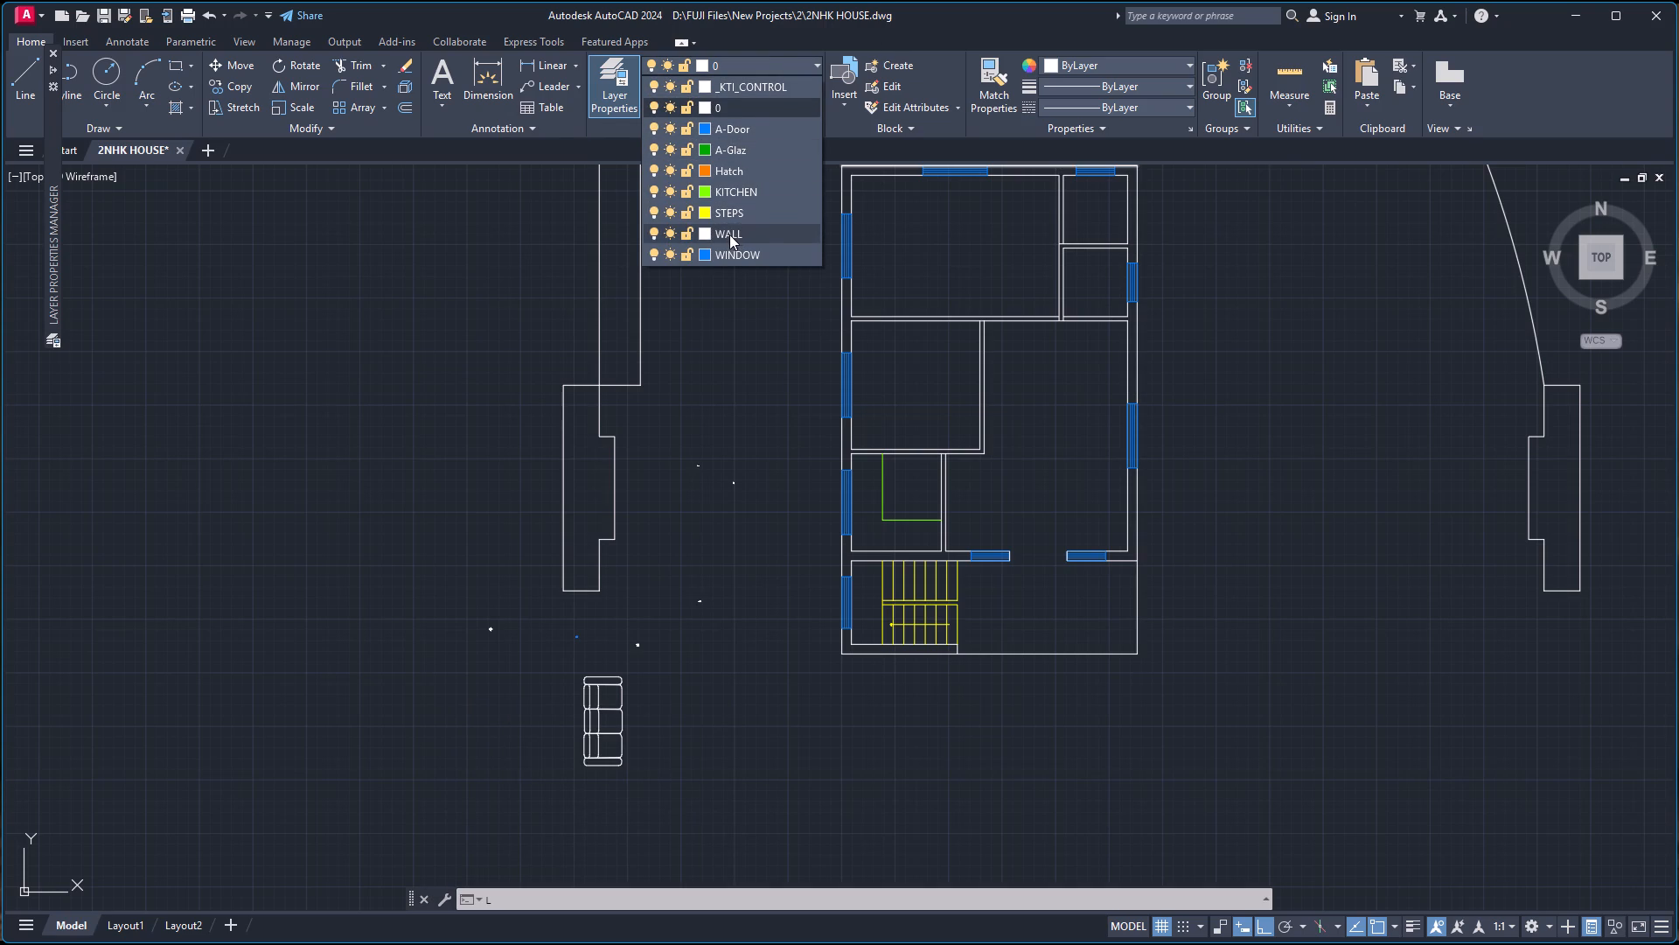
key(Return)
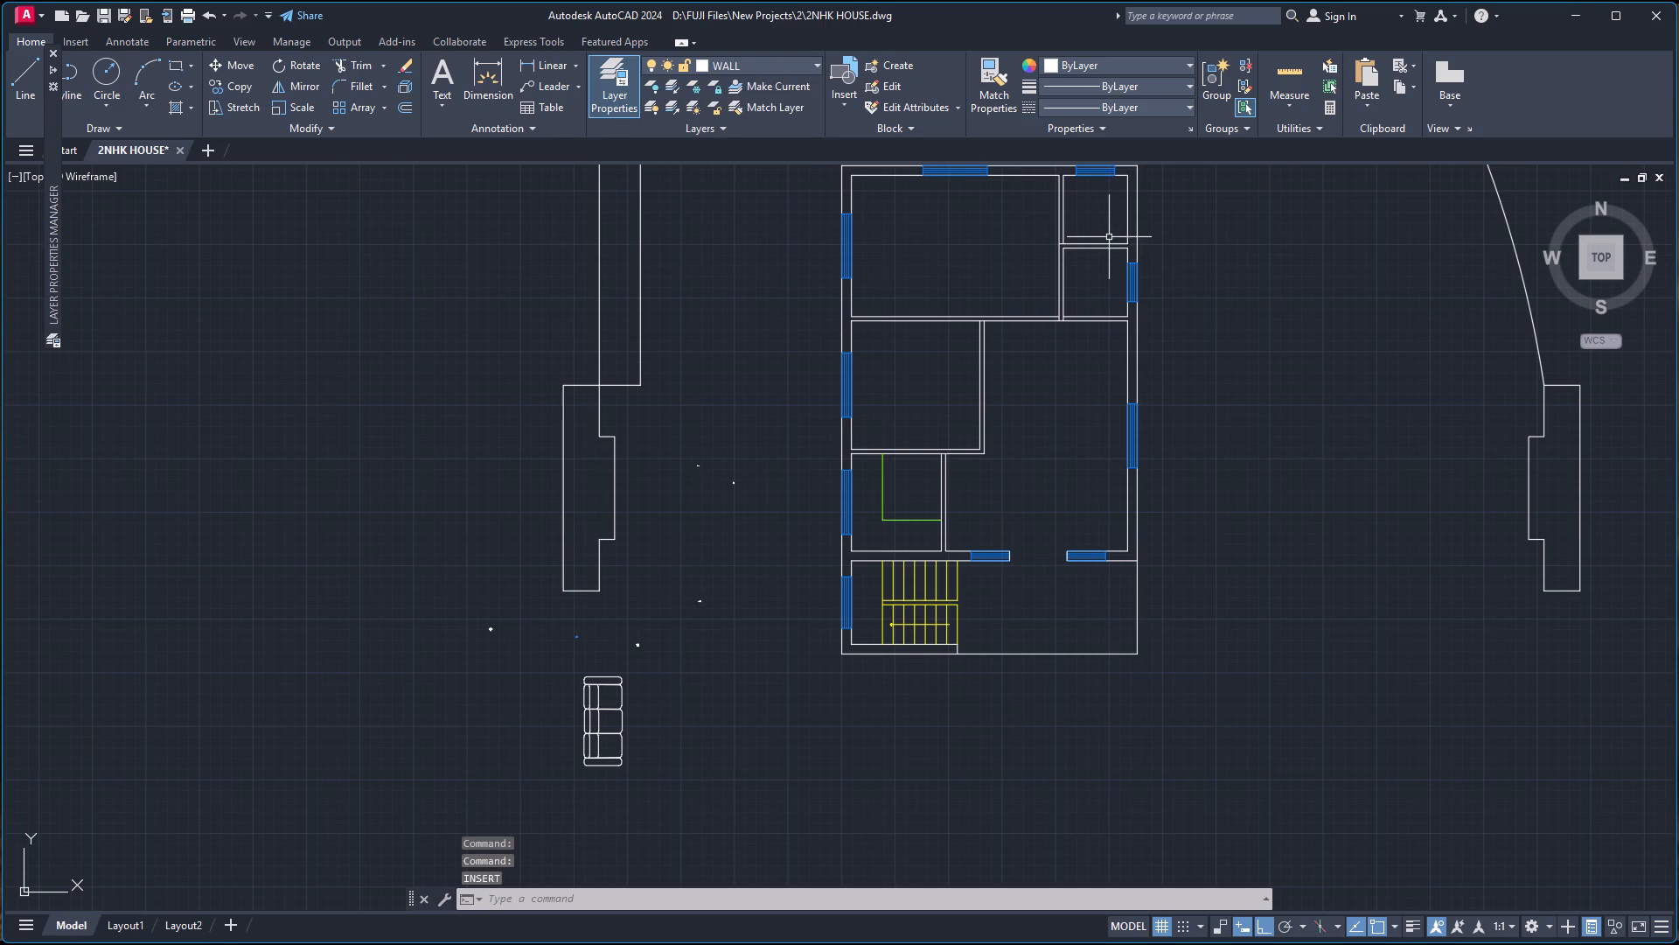
key(l)
key(Return)
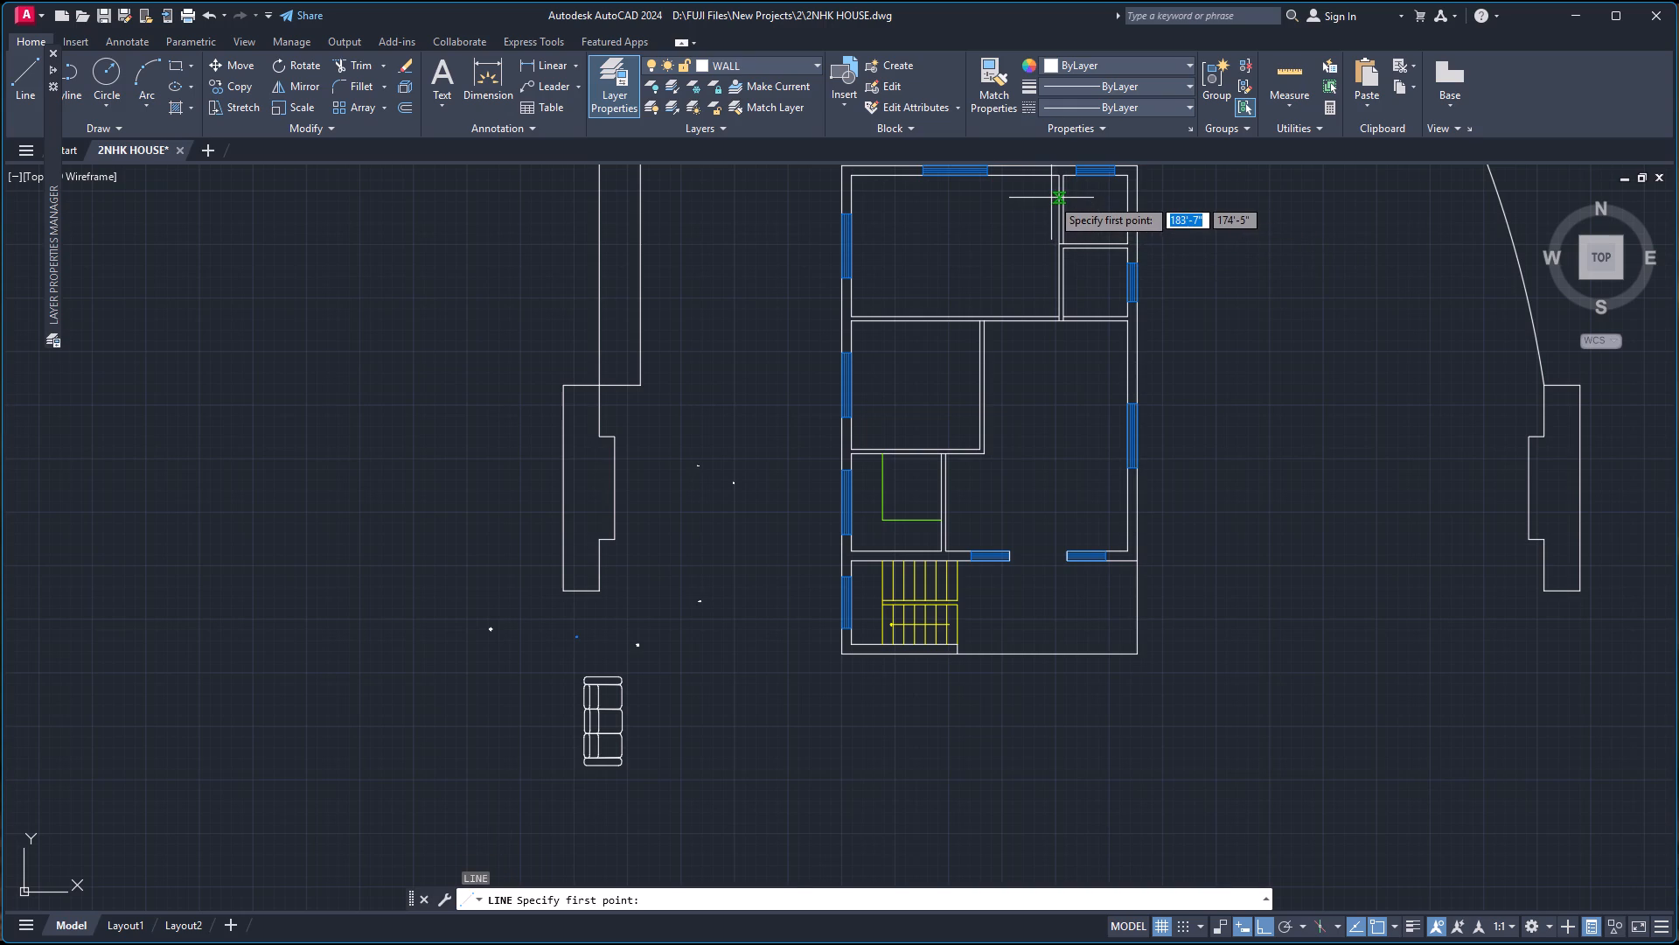
scroll(1051, 198, up, 2)
scroll(1075, 203, down, 3)
scroll(1060, 167, up, 1)
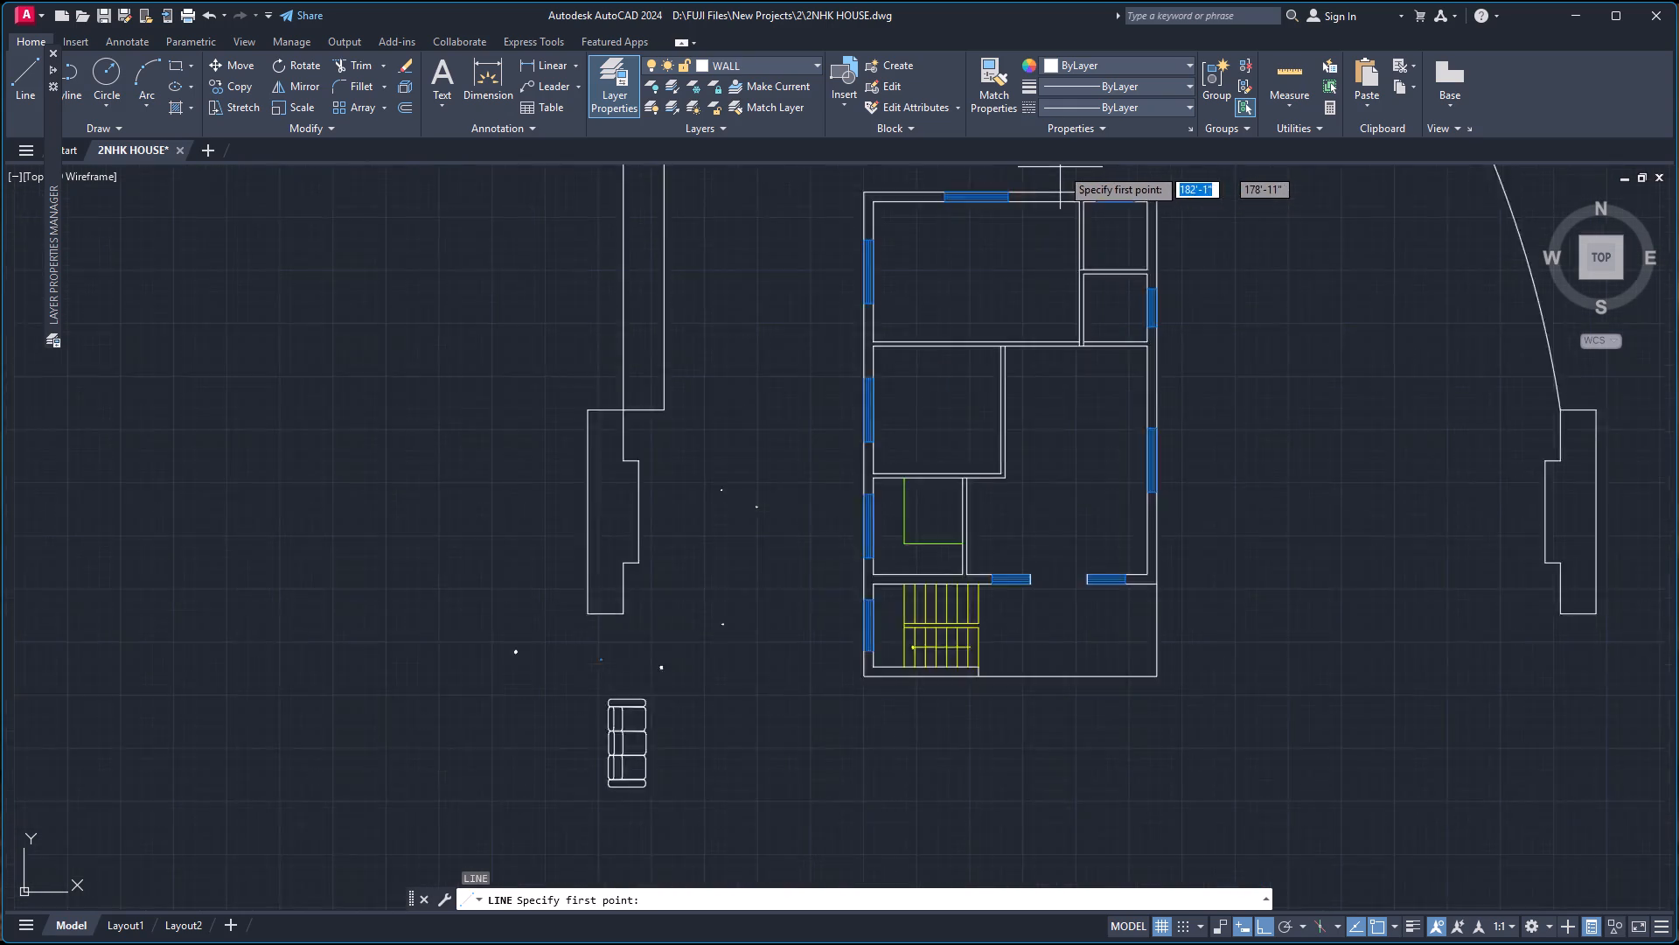
scroll(1061, 167, up, 2)
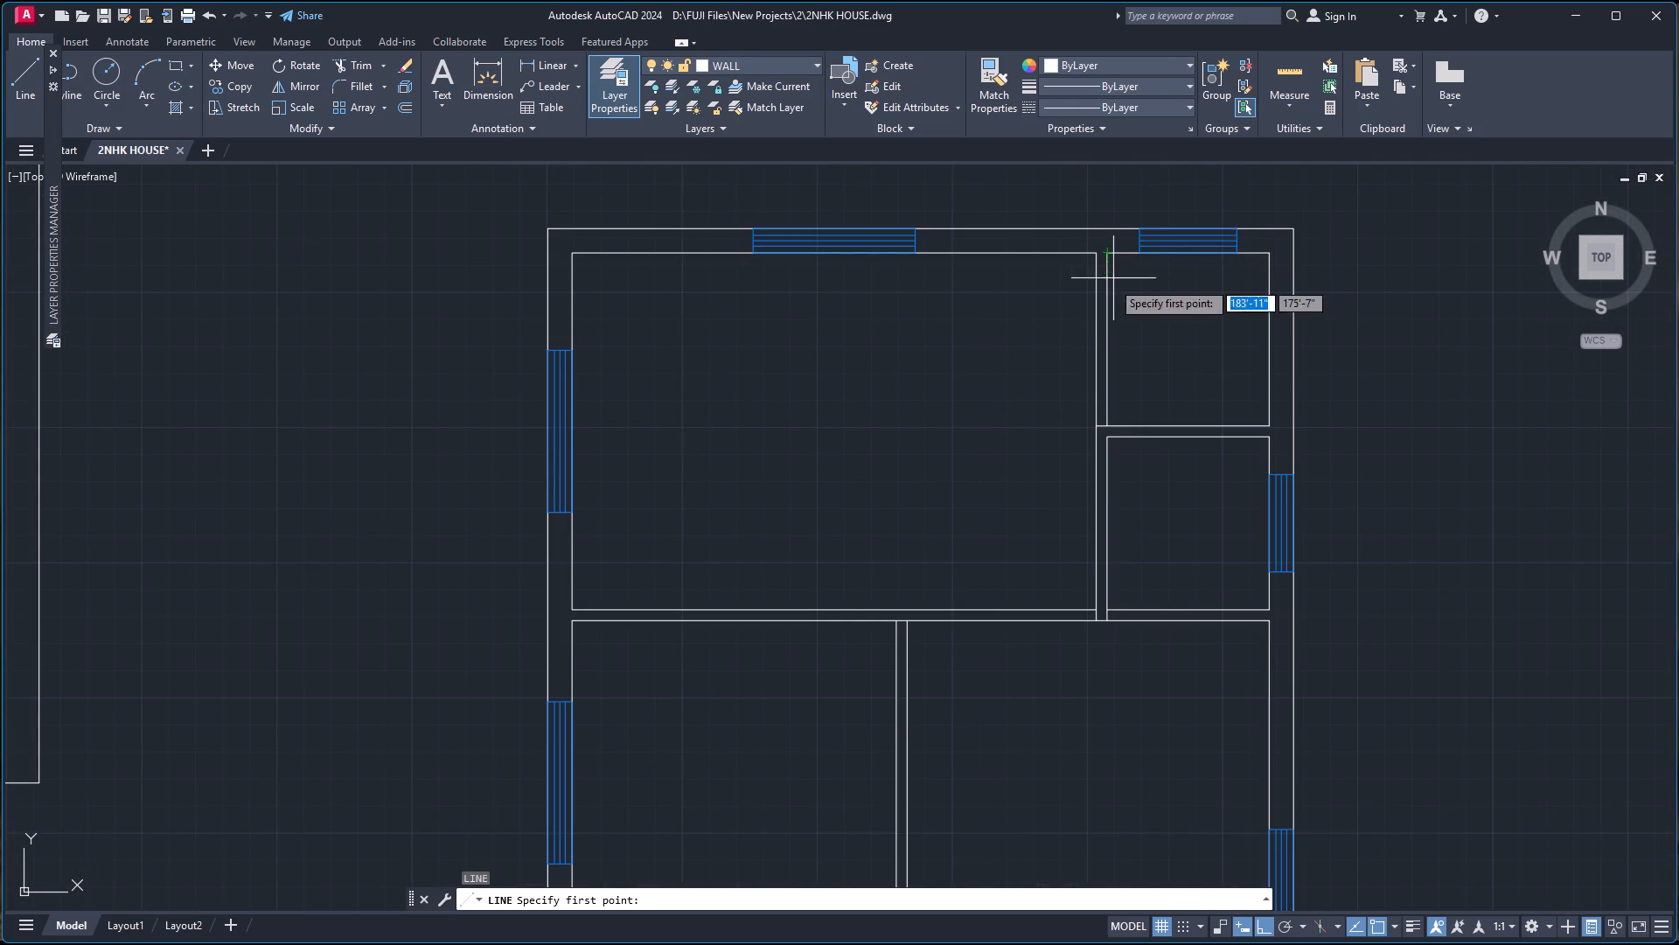
scroll(1093, 336, up, 1)
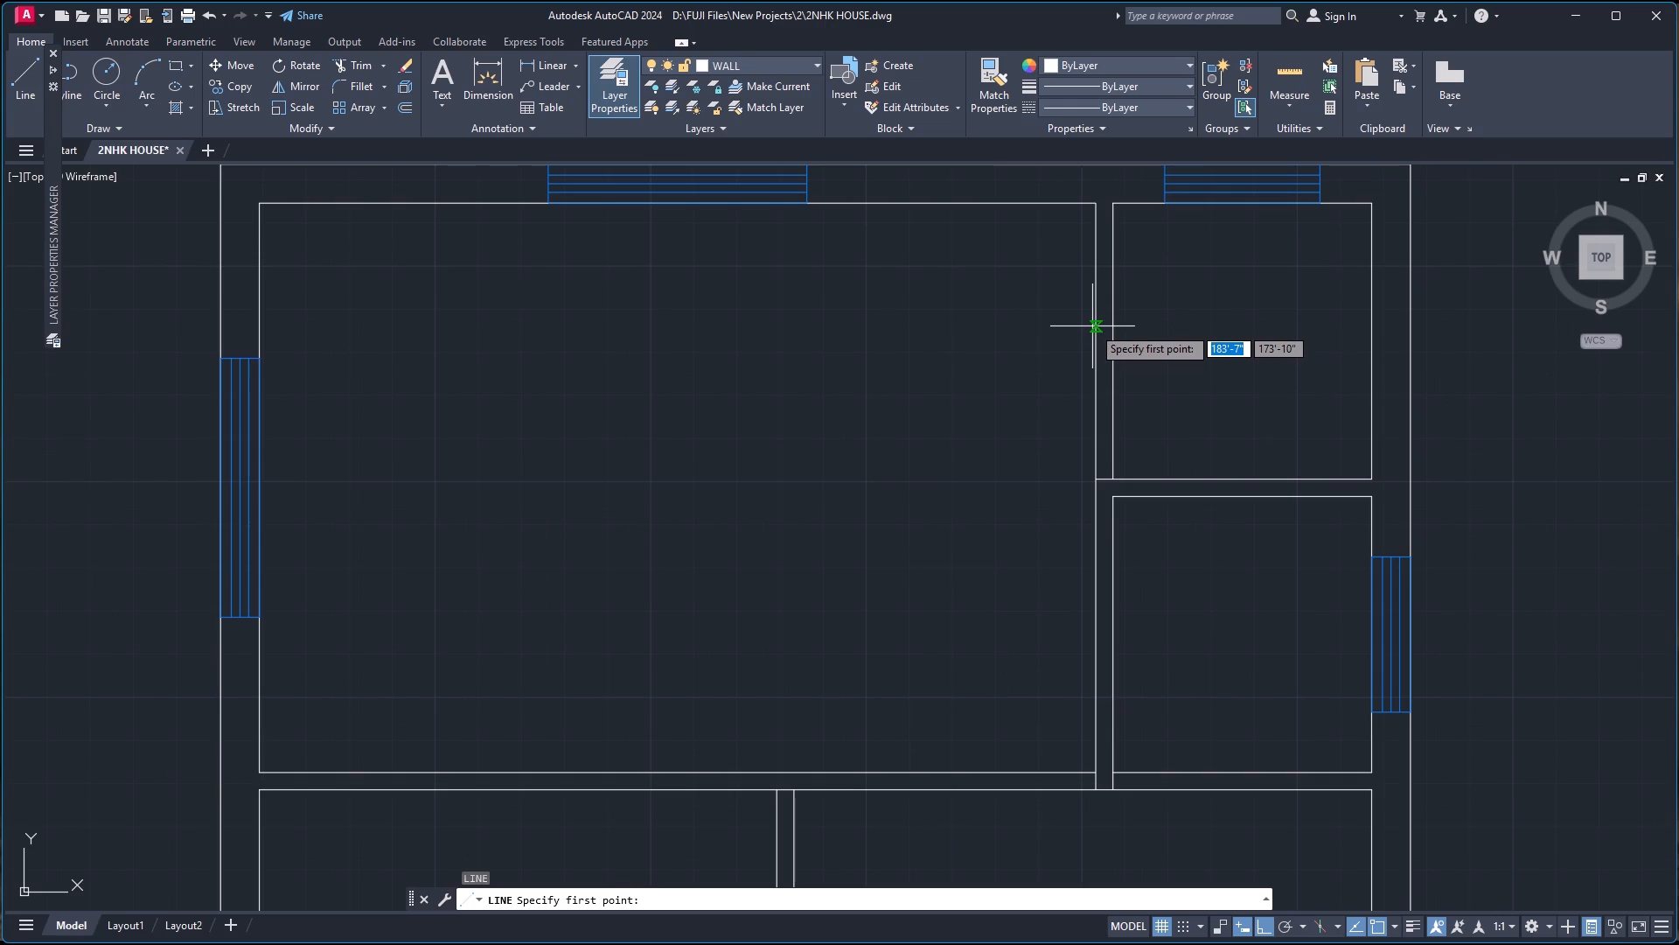
click(1092, 326)
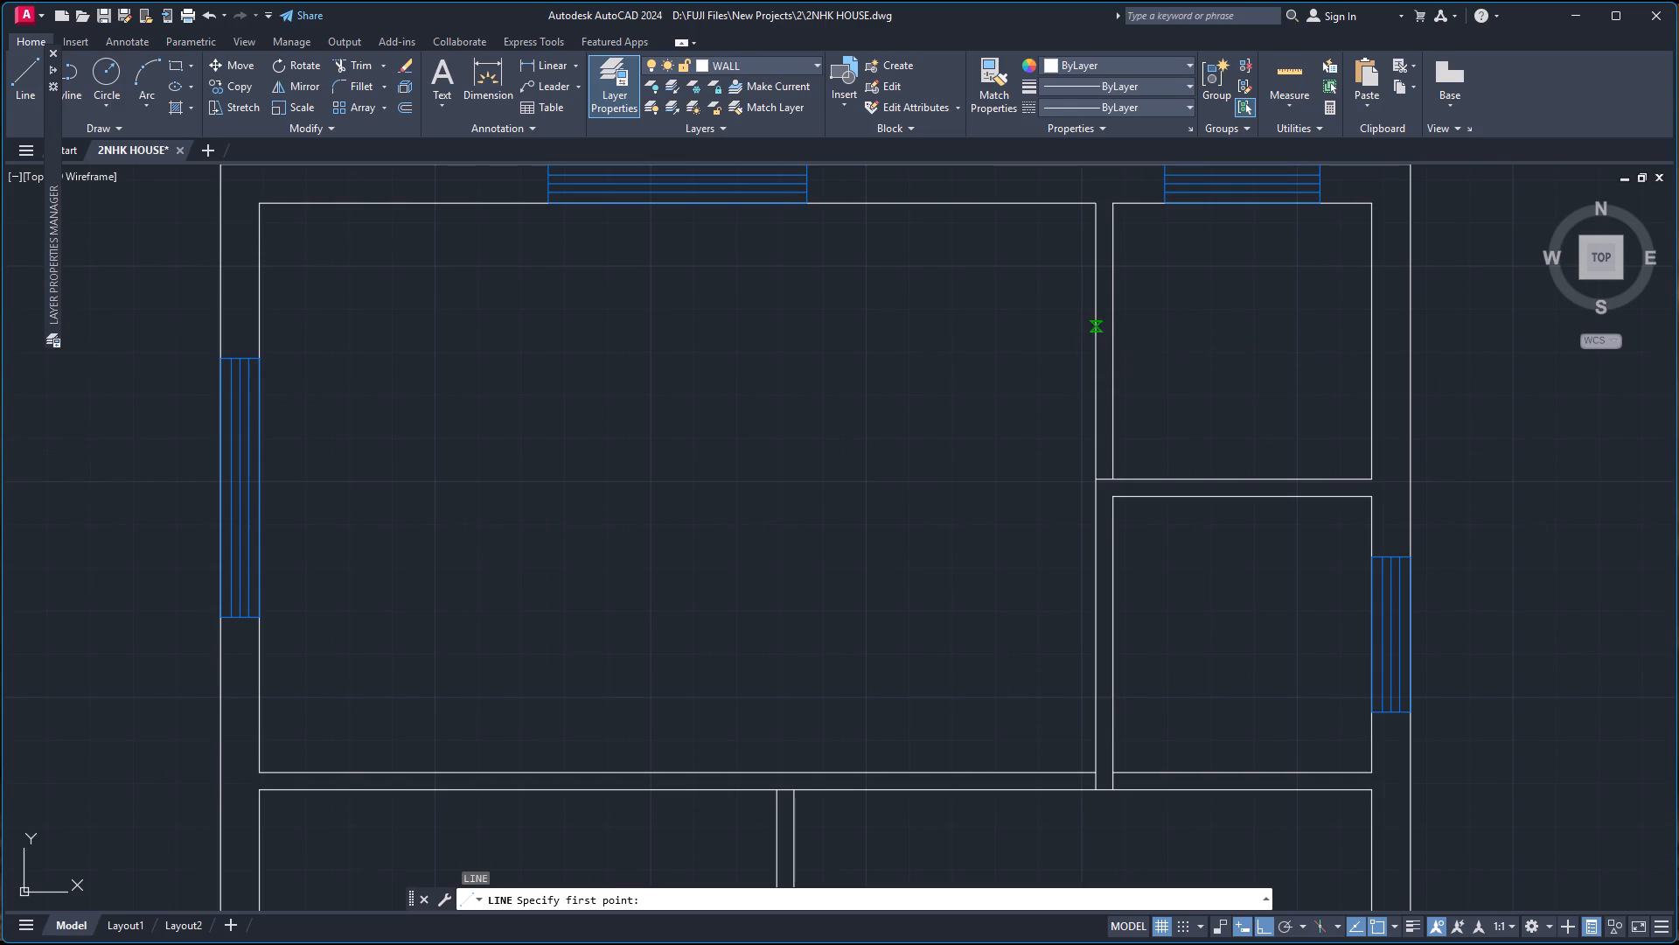
click(1110, 322)
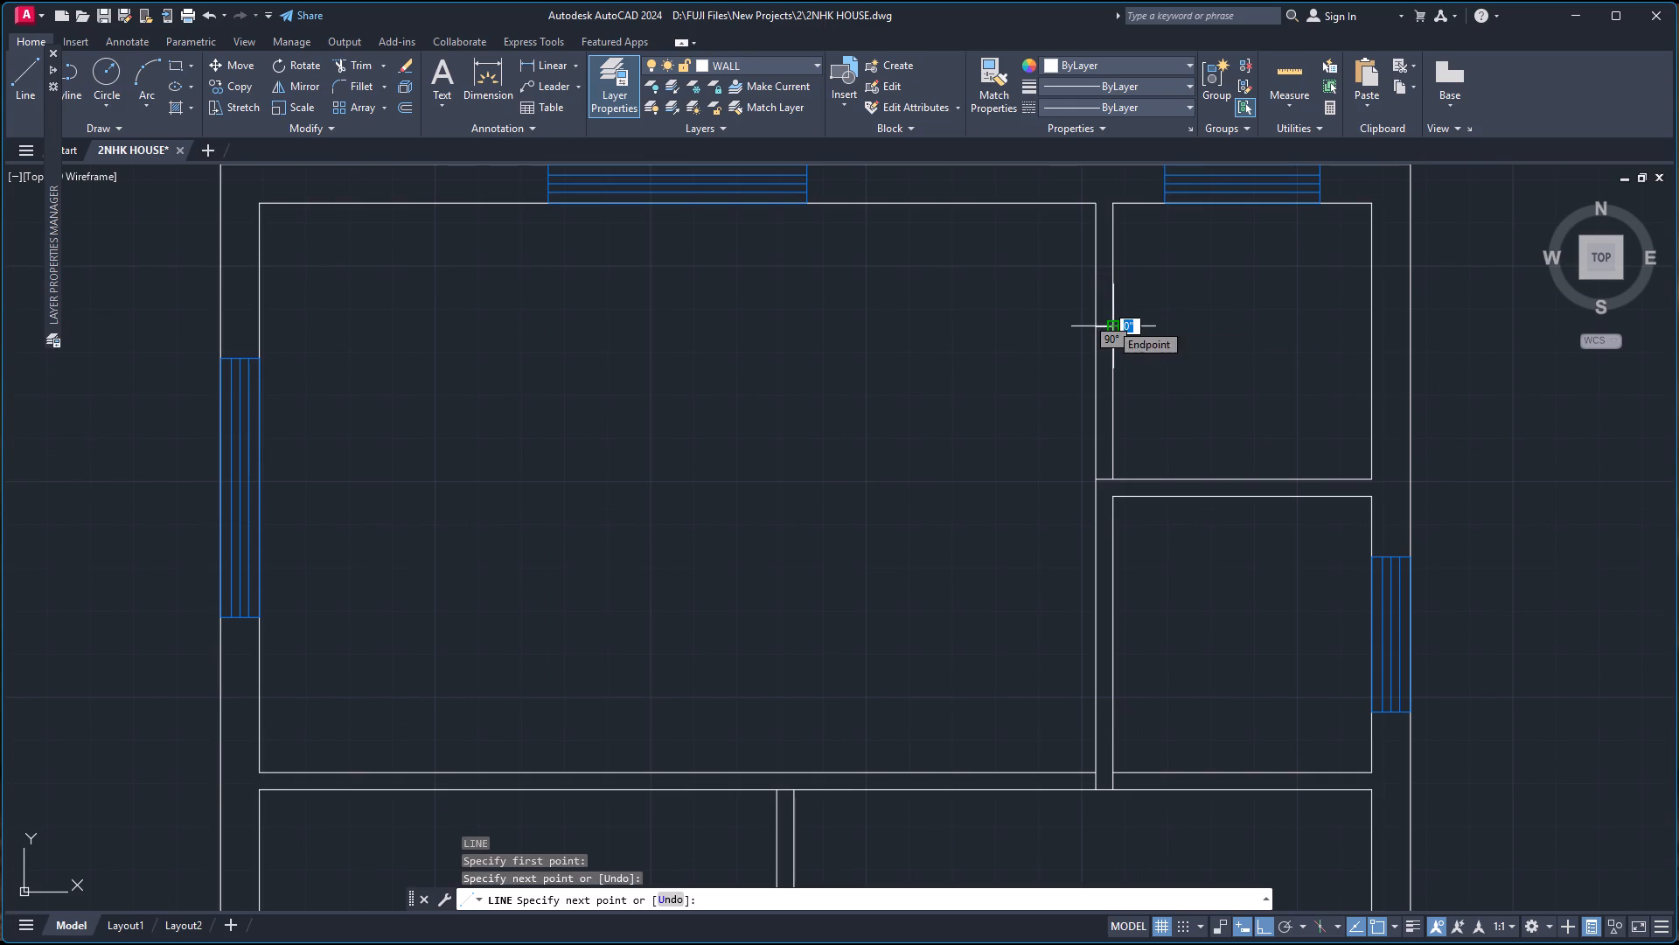
key(space)
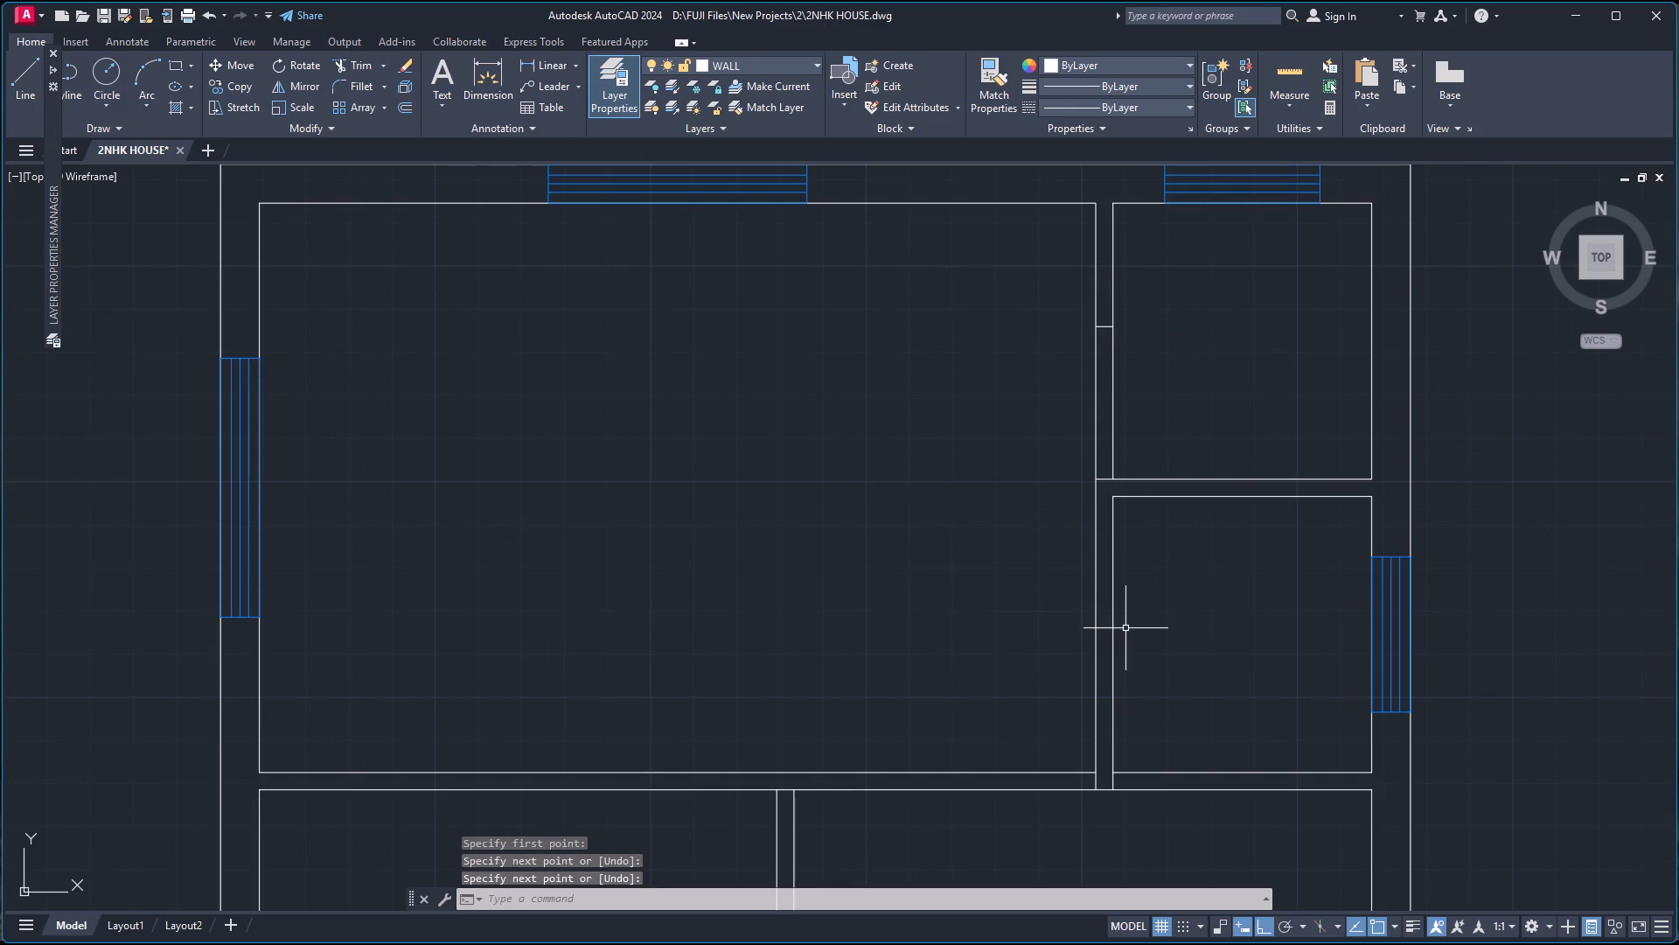
Draw two short lines across the horizontal interior wall: one midway below the lower small room, one below the large top room.
key(space)
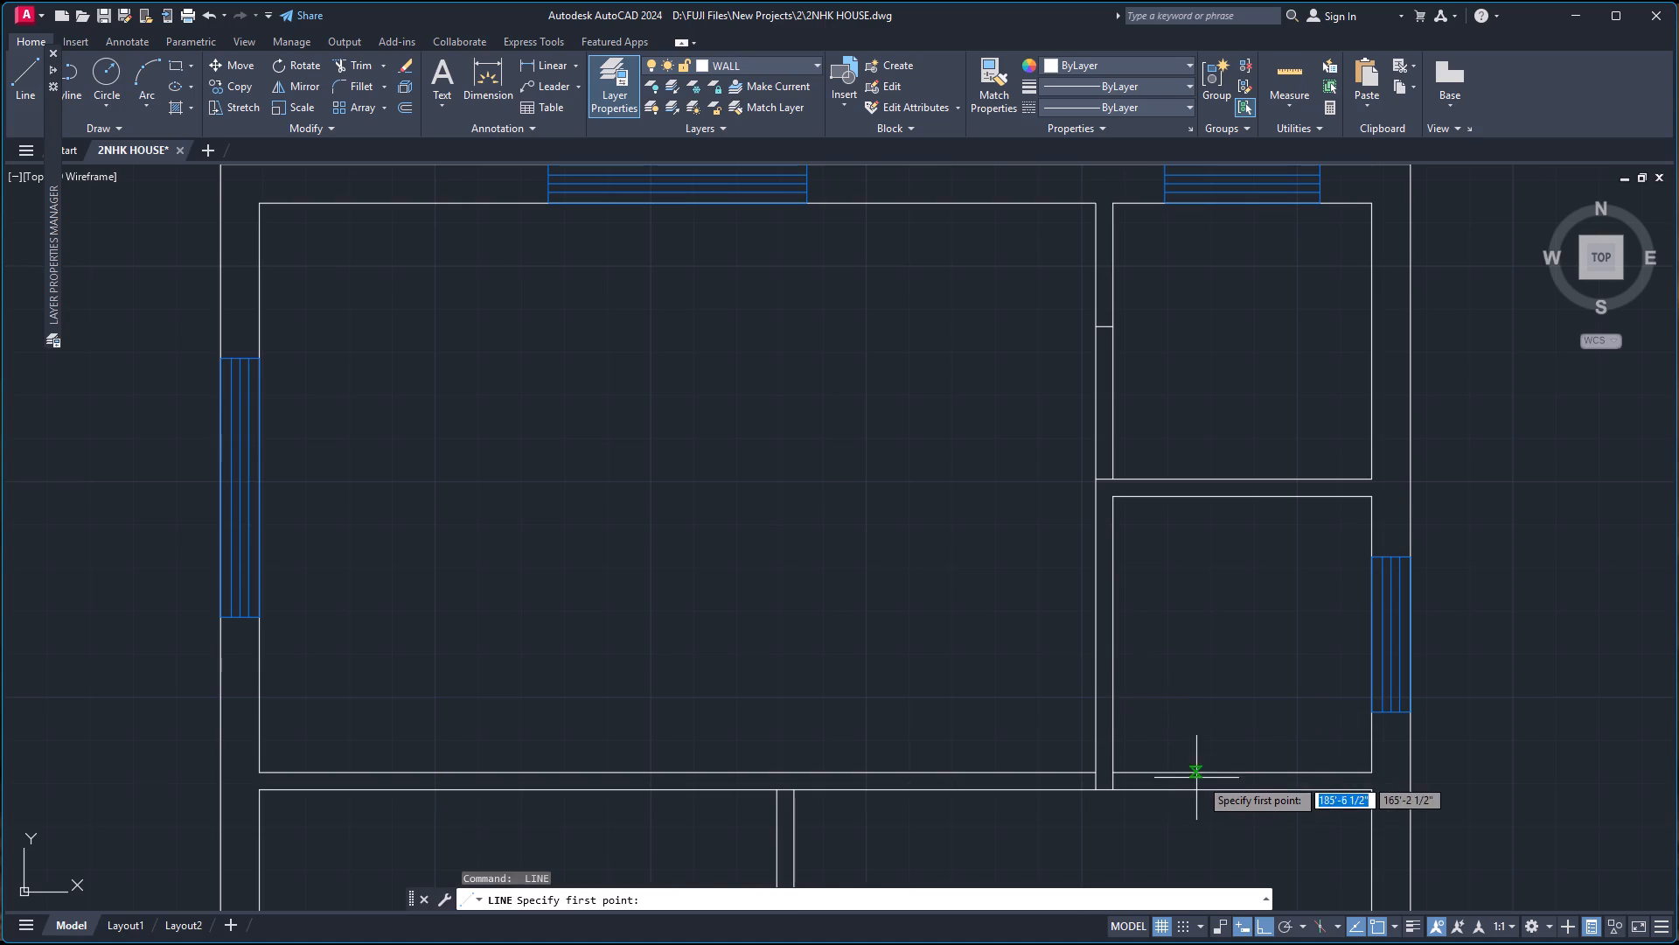
click(1237, 774)
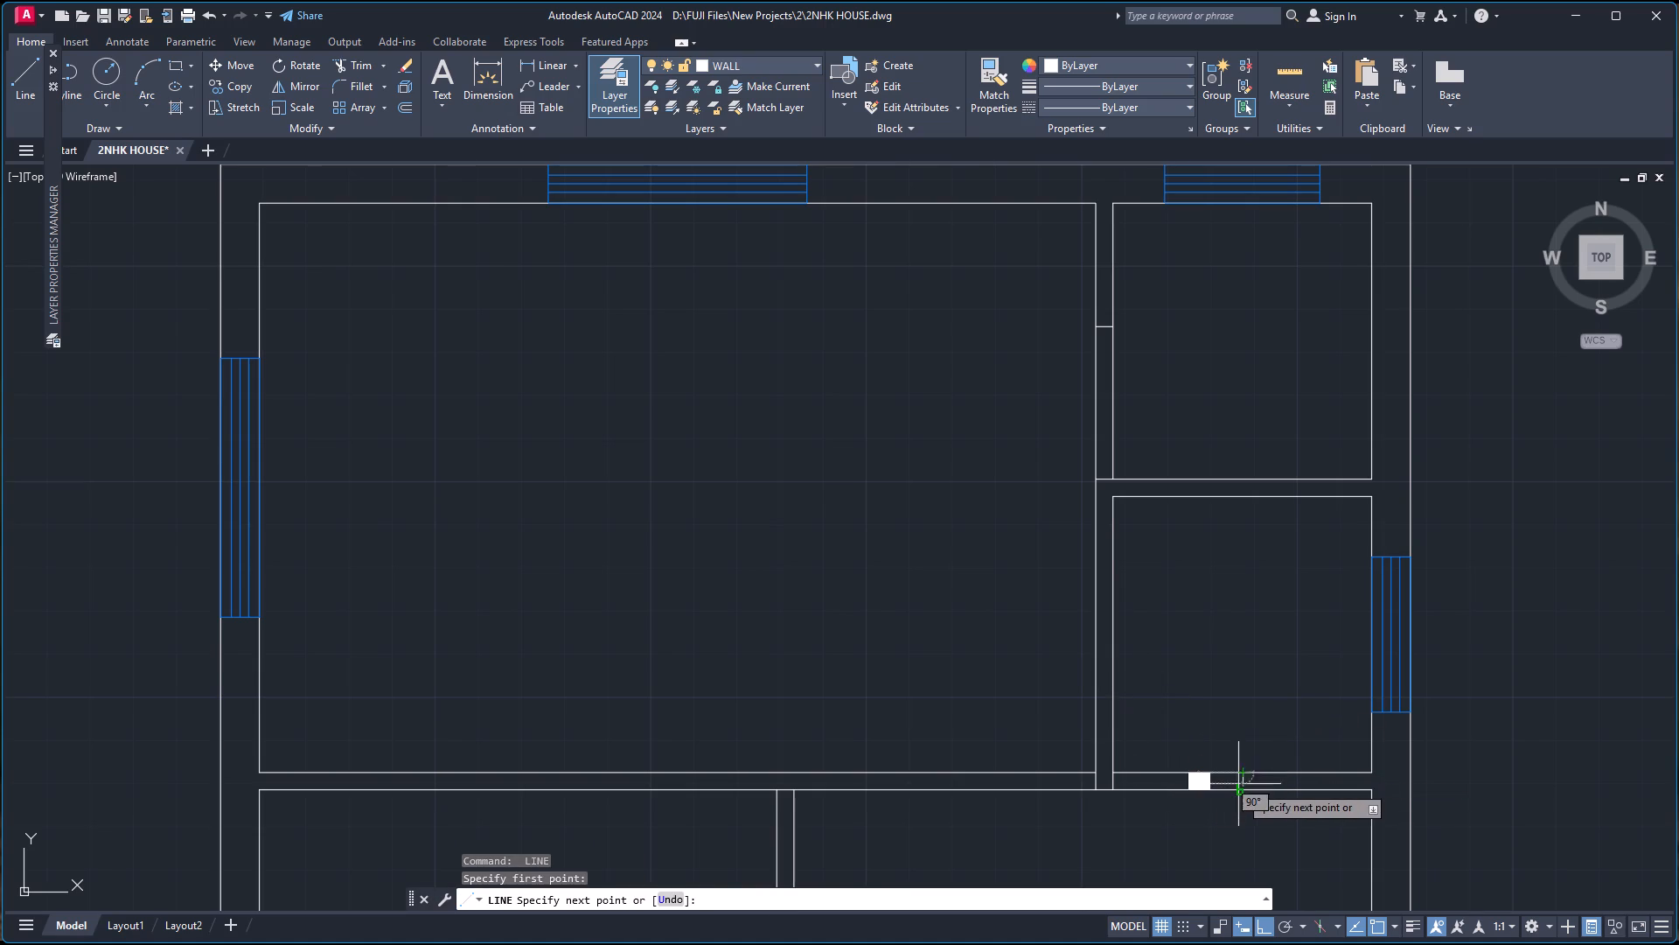
click(1239, 786)
key(space)
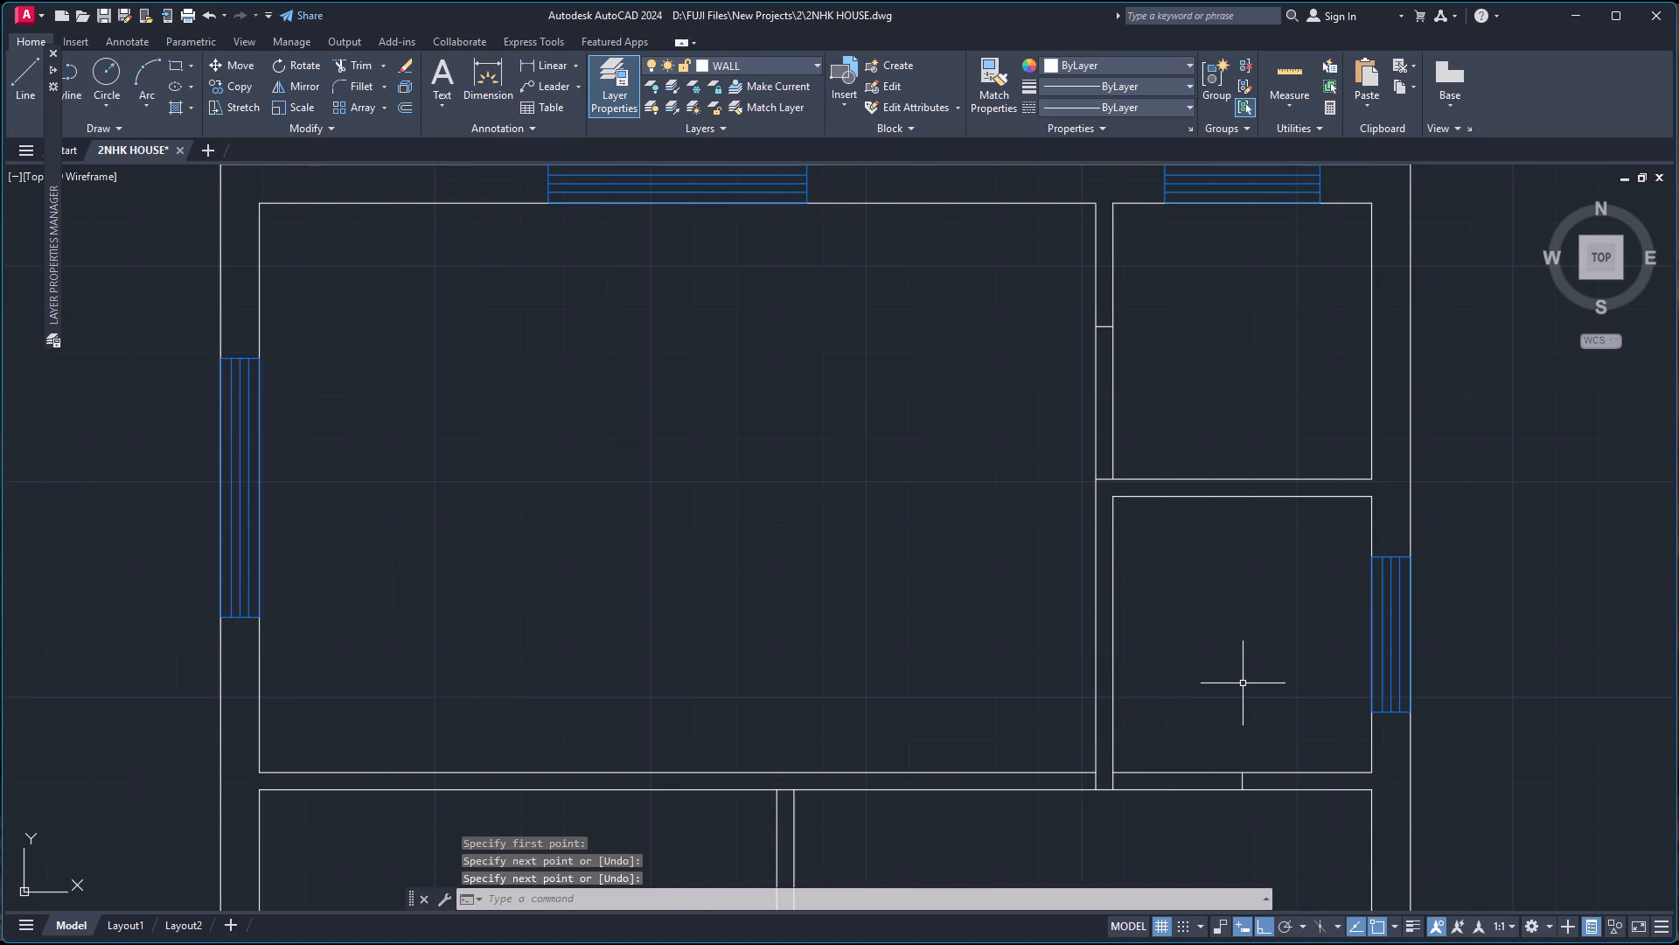
key(space)
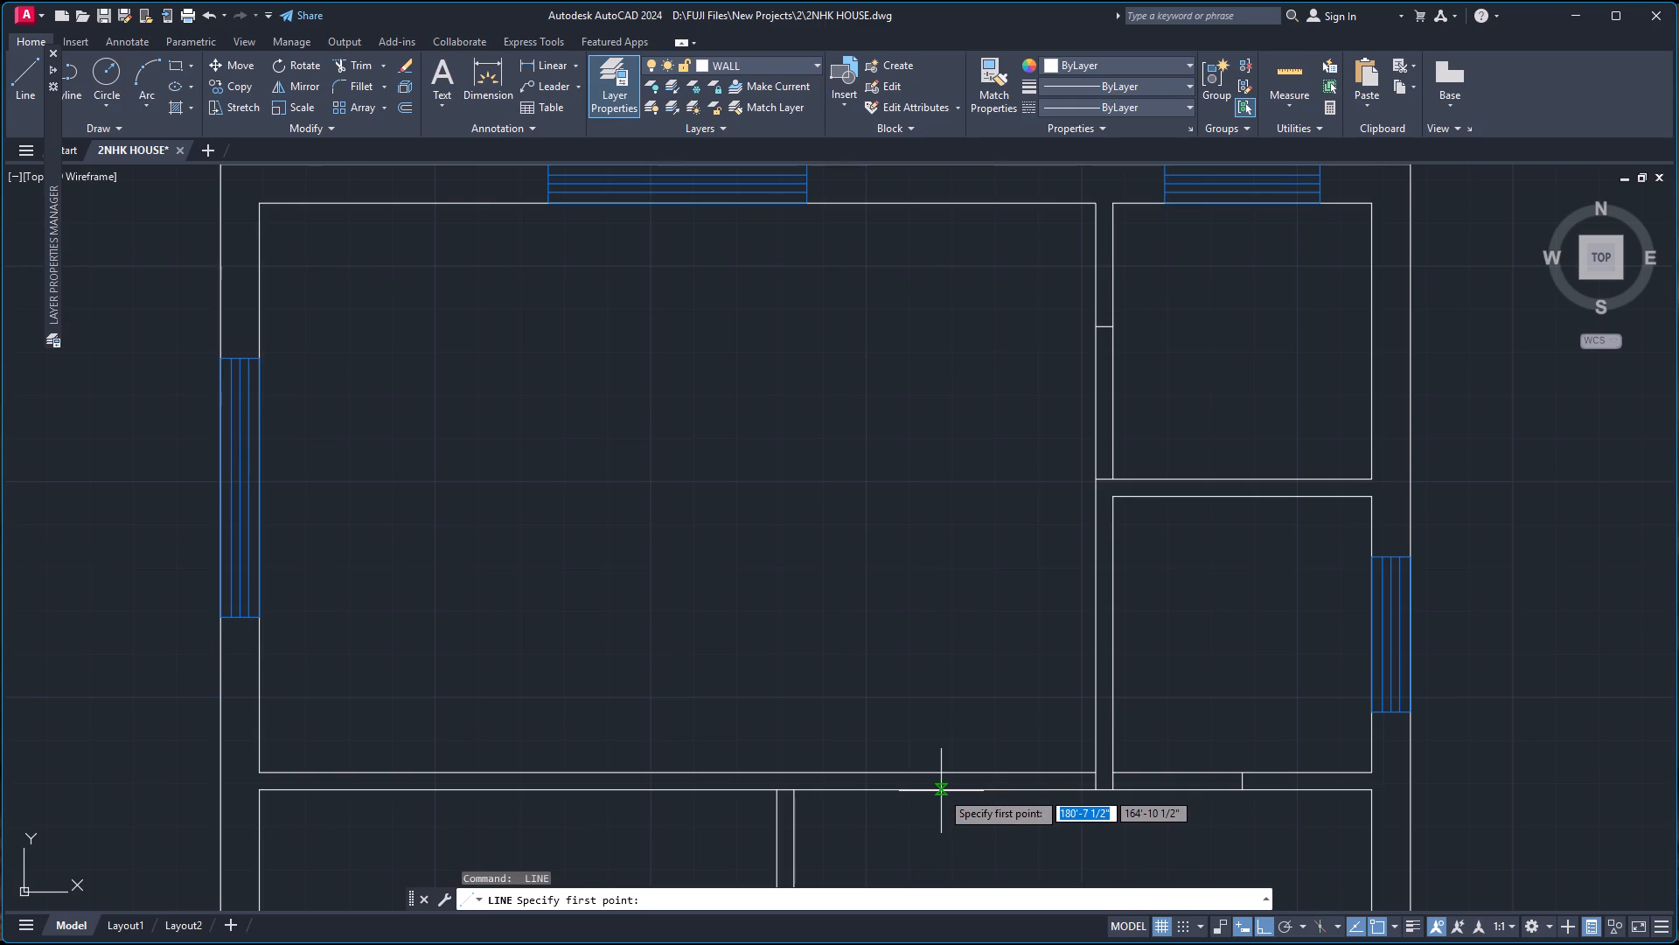
click(938, 793)
click(943, 773)
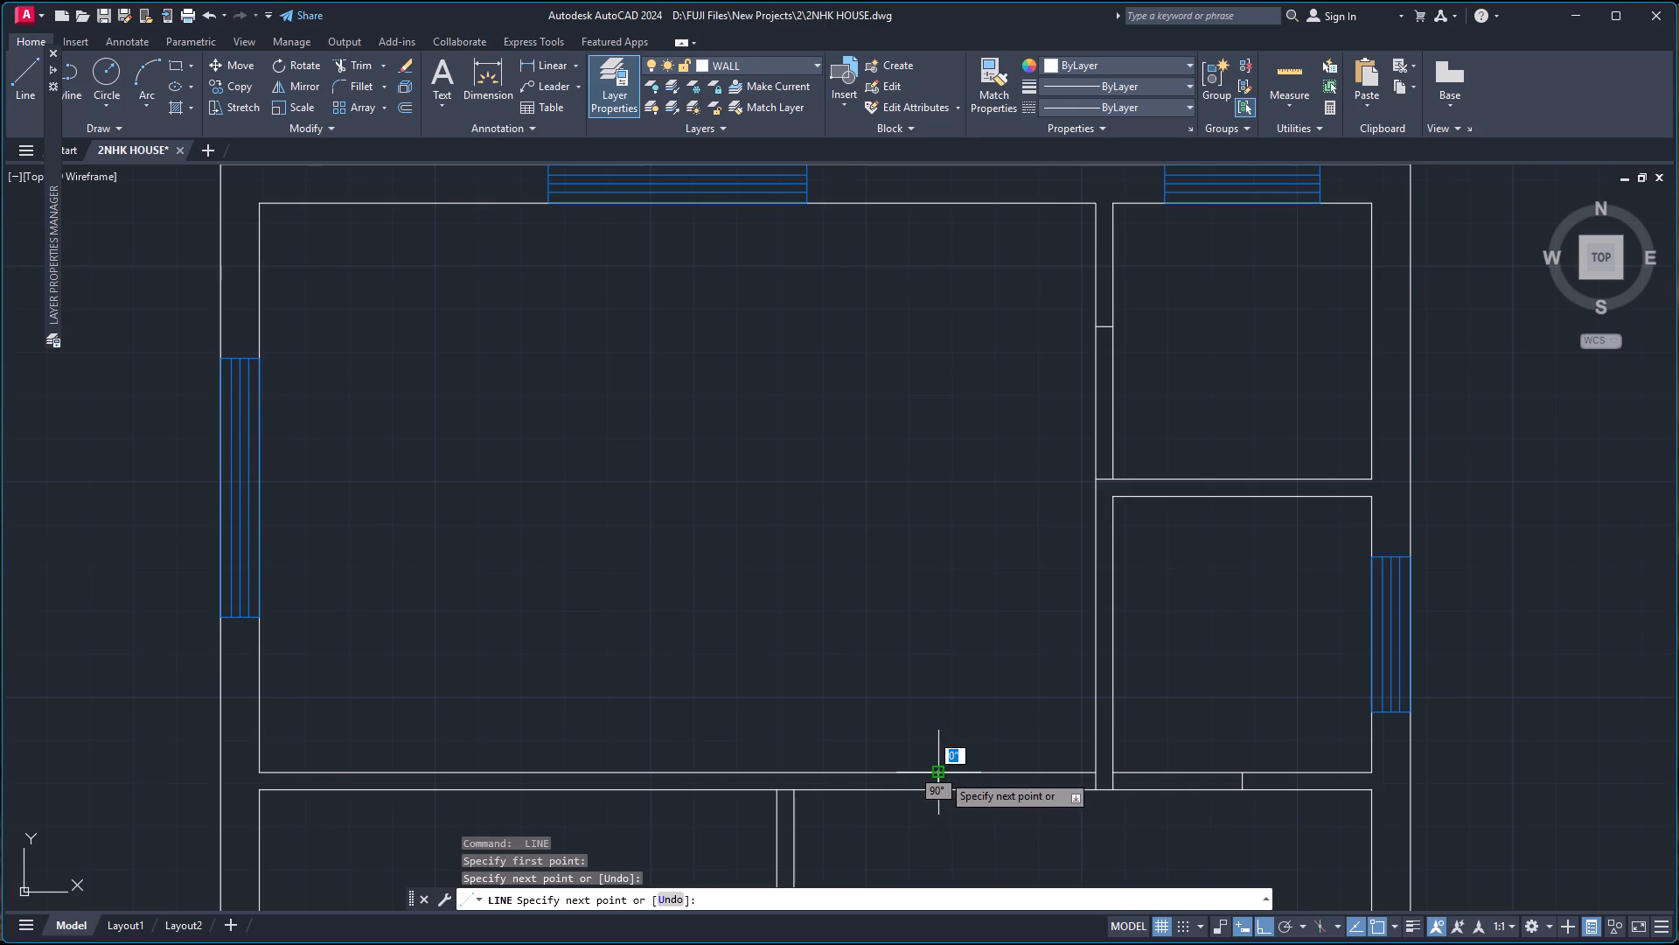
key(space)
Draw a short line straight across the vertical partition on the east side of the middle room, below its upper corner.
scroll(1189, 679, down, 1)
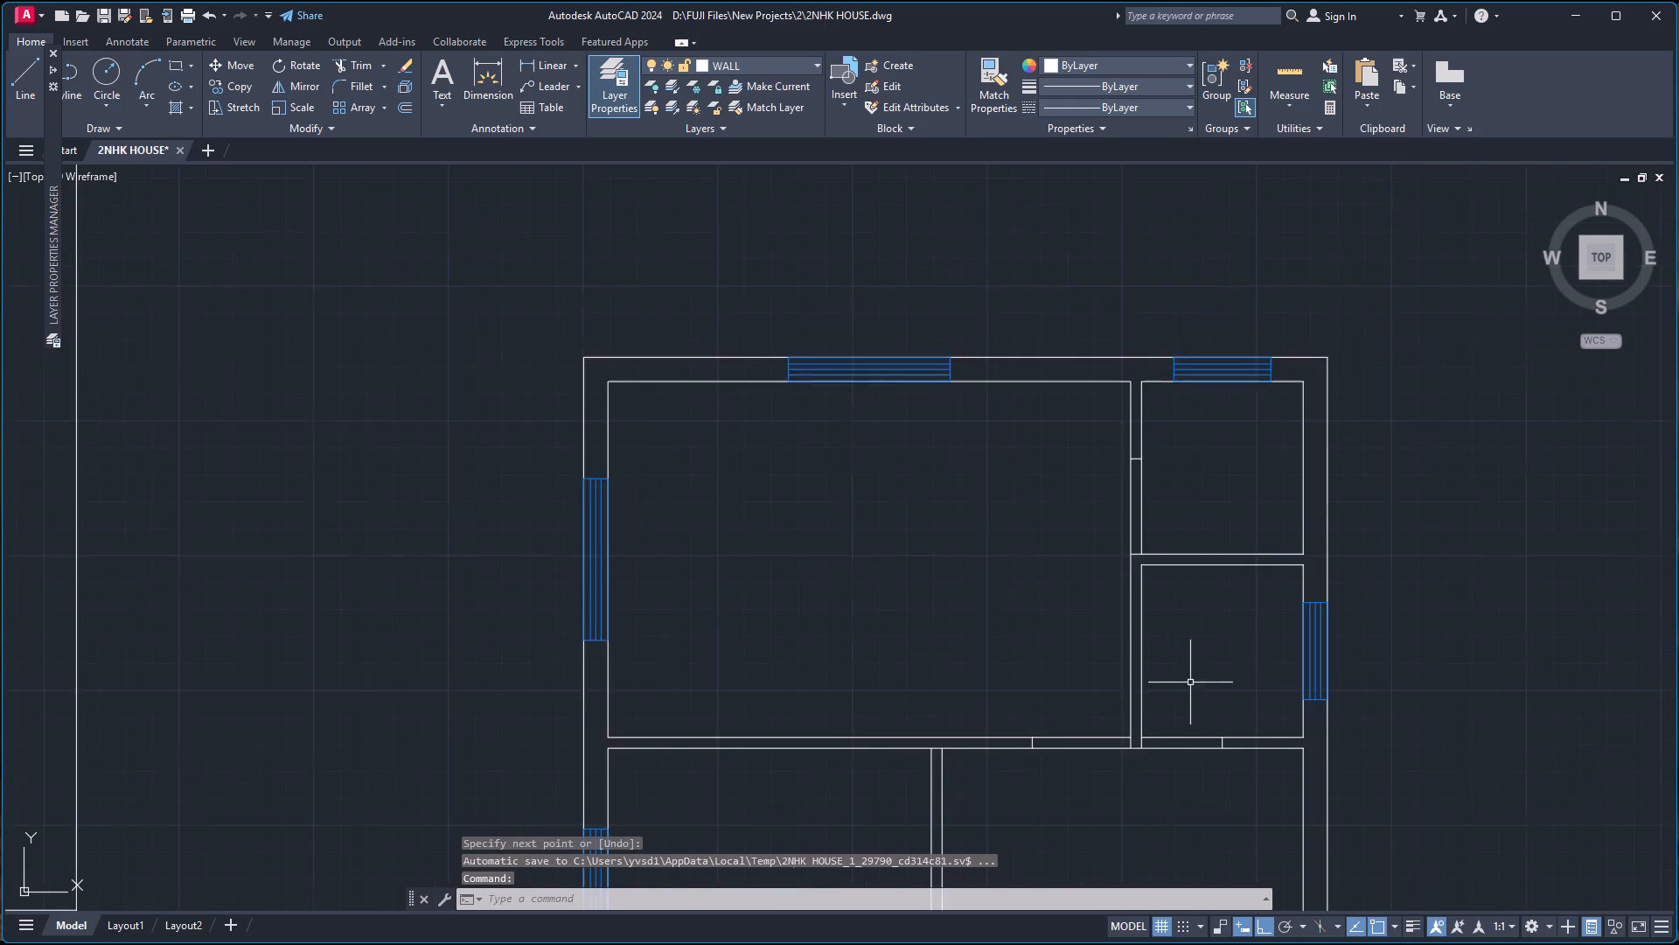
scroll(1191, 686, down, 2)
key(space)
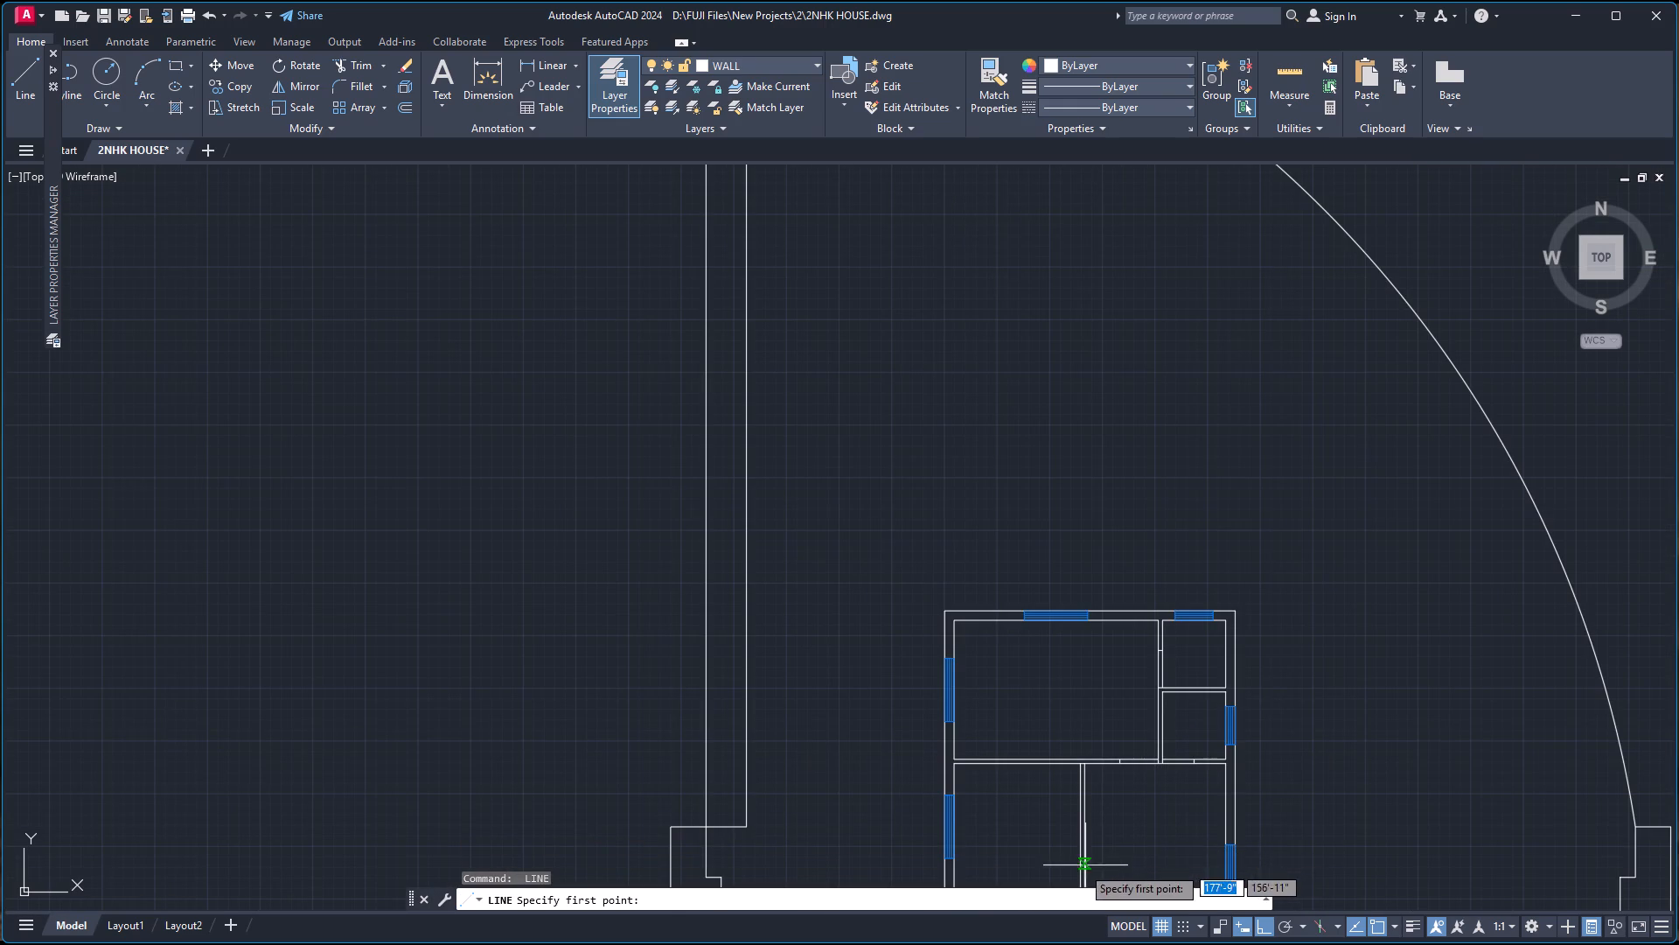
scroll(1075, 845, up, 2)
scroll(1080, 752, up, 2)
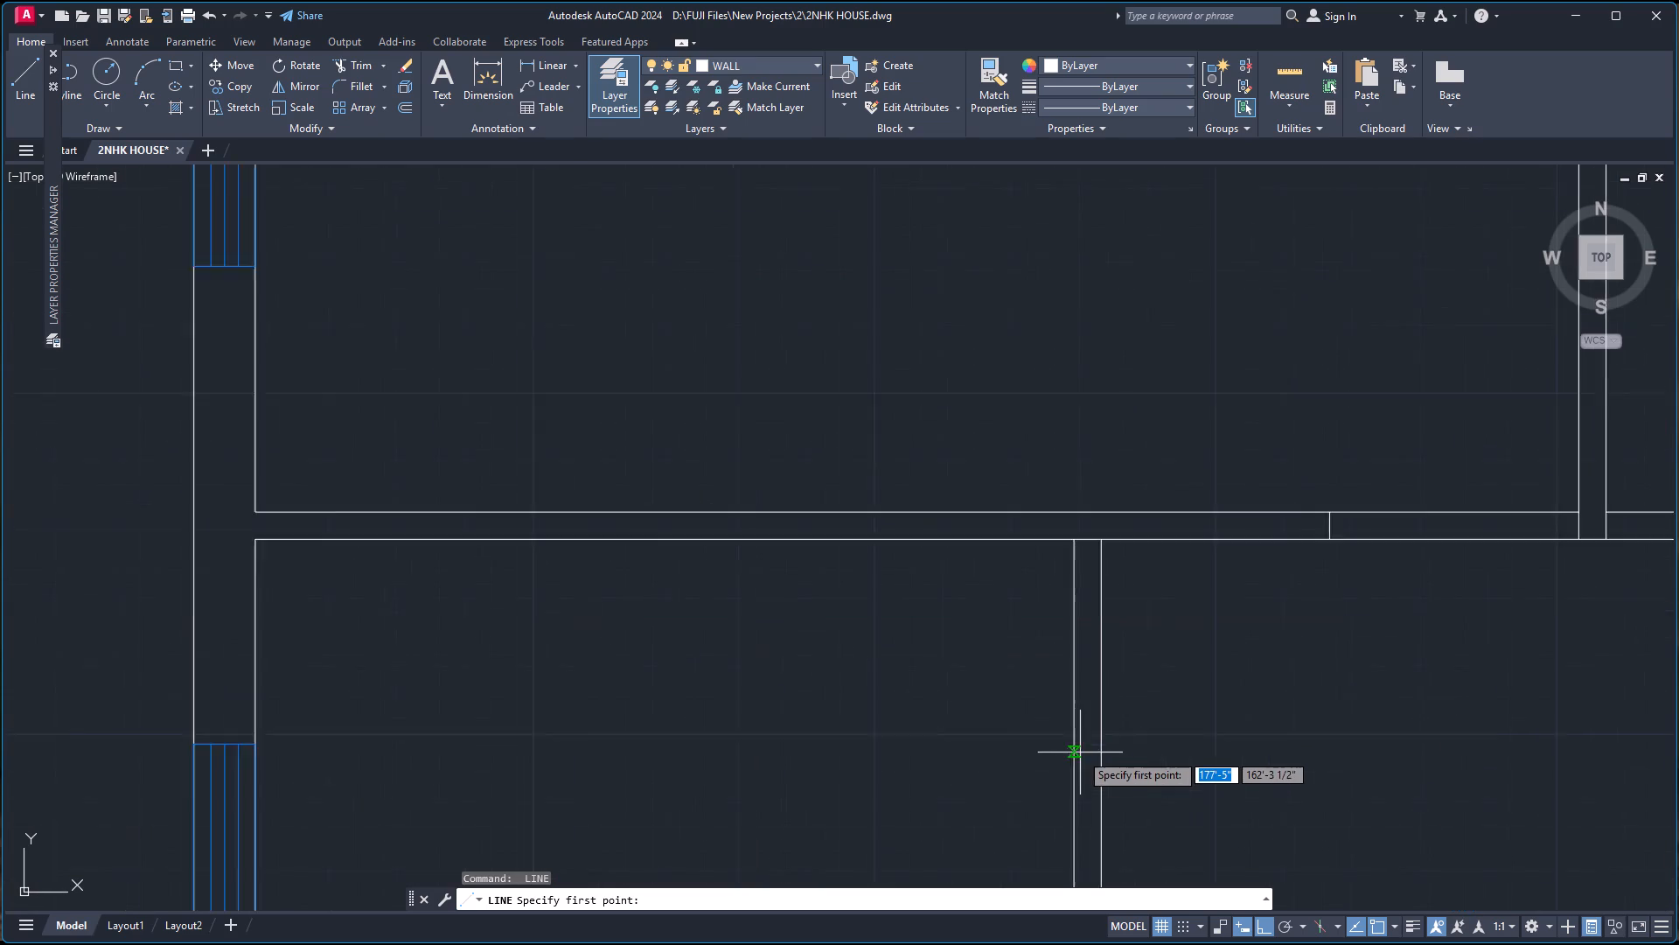
scroll(1080, 752, up, 1)
click(1068, 781)
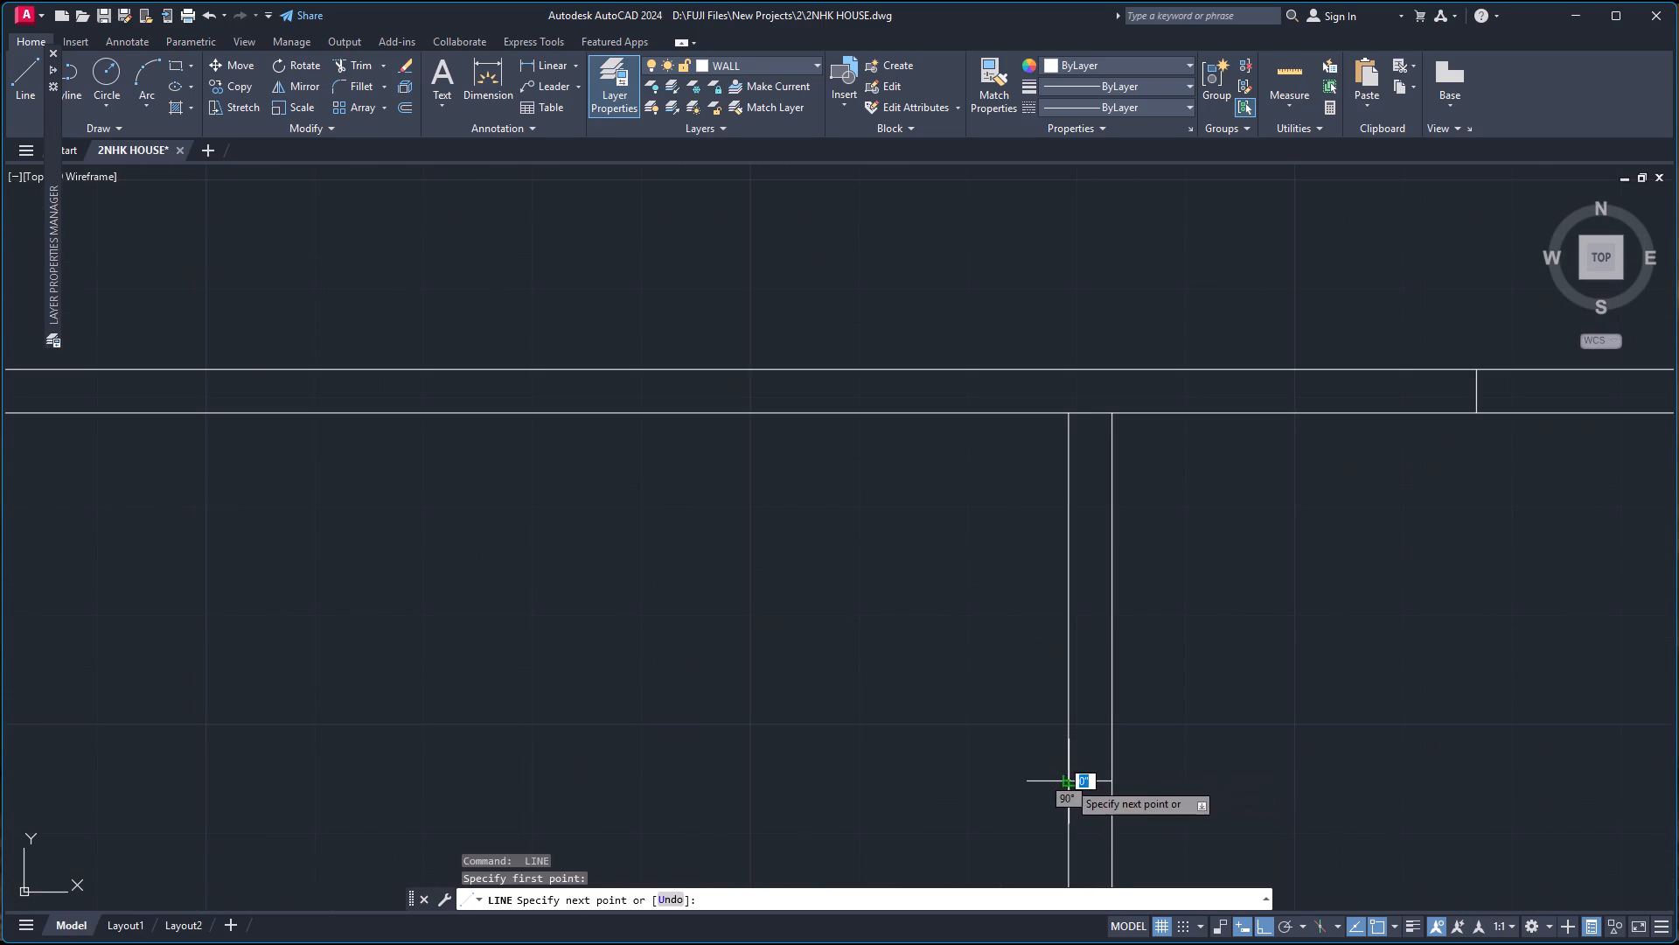
click(1116, 785)
key(space)
Draw a short line straight across the kitchen's vertical partition, just below its upper end.
scroll(1233, 642, down, 2)
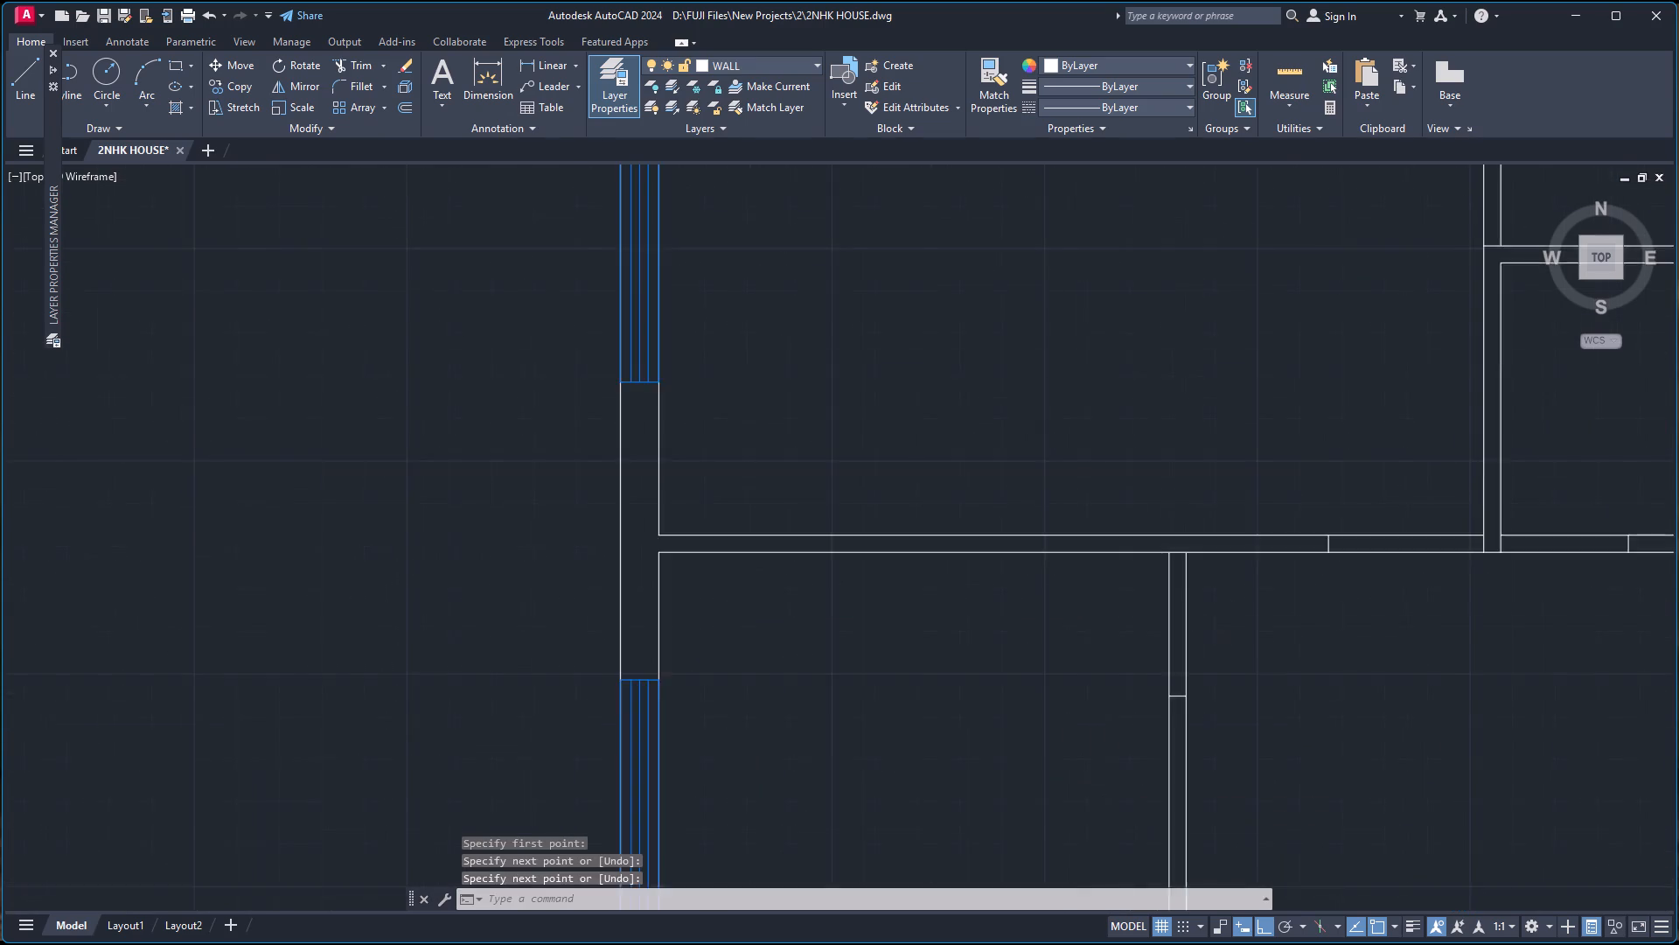
scroll(1236, 640, down, 3)
scroll(1356, 669, up, 3)
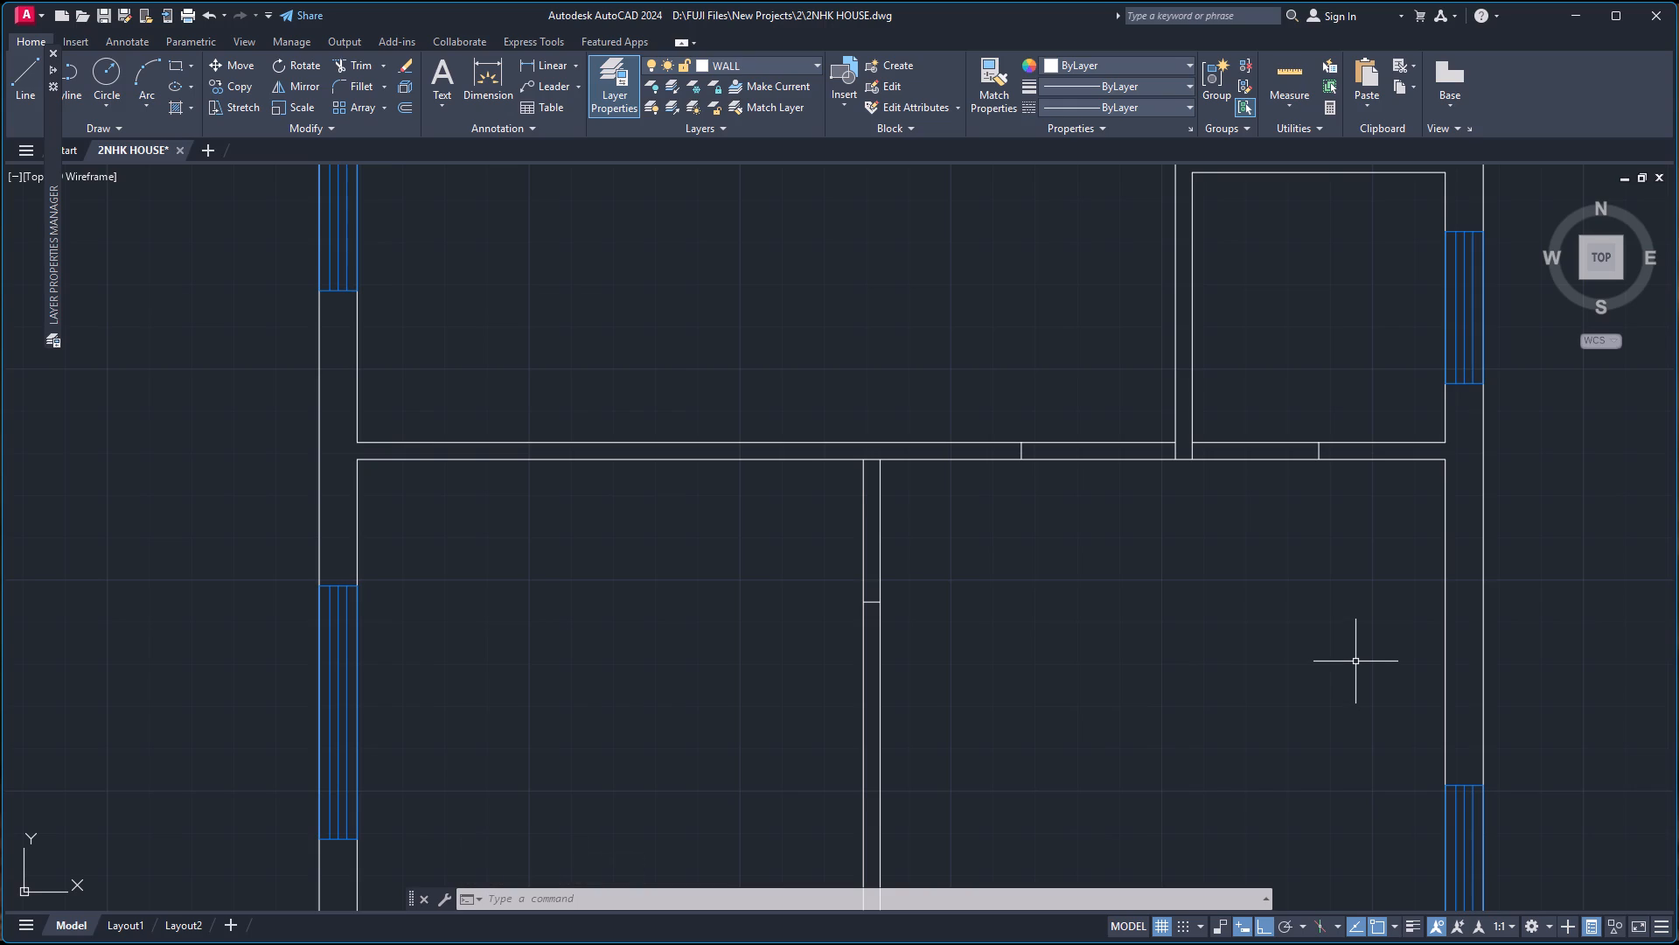
scroll(935, 619, down, 3)
scroll(914, 750, up, 3)
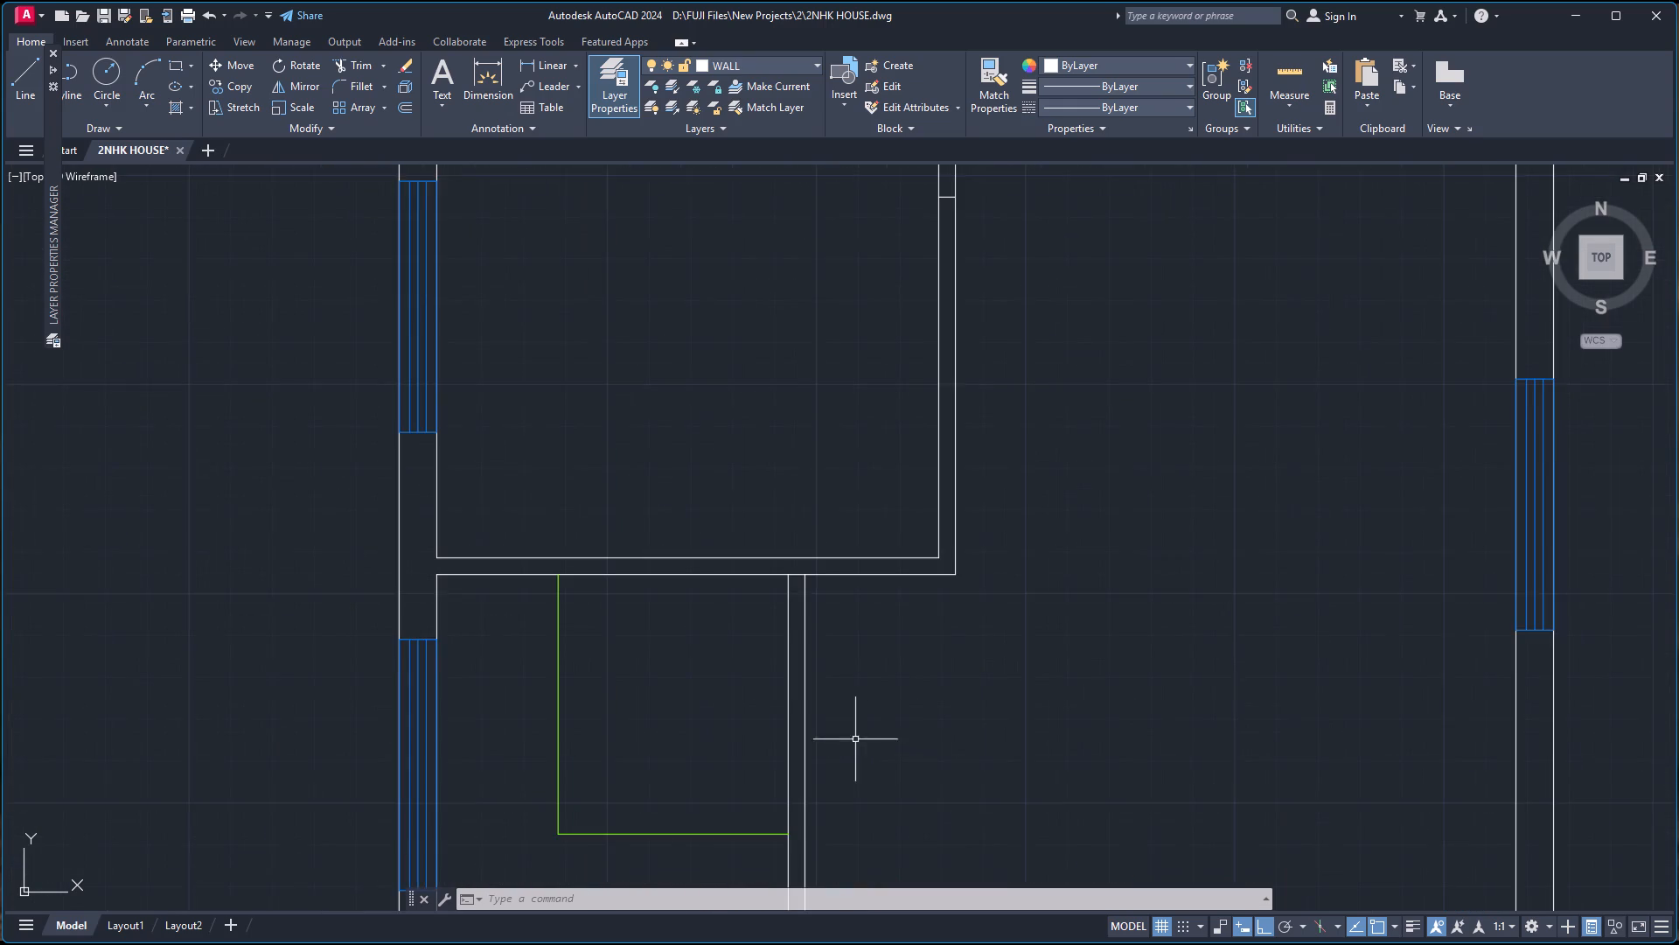
scroll(822, 686, up, 1)
key(space)
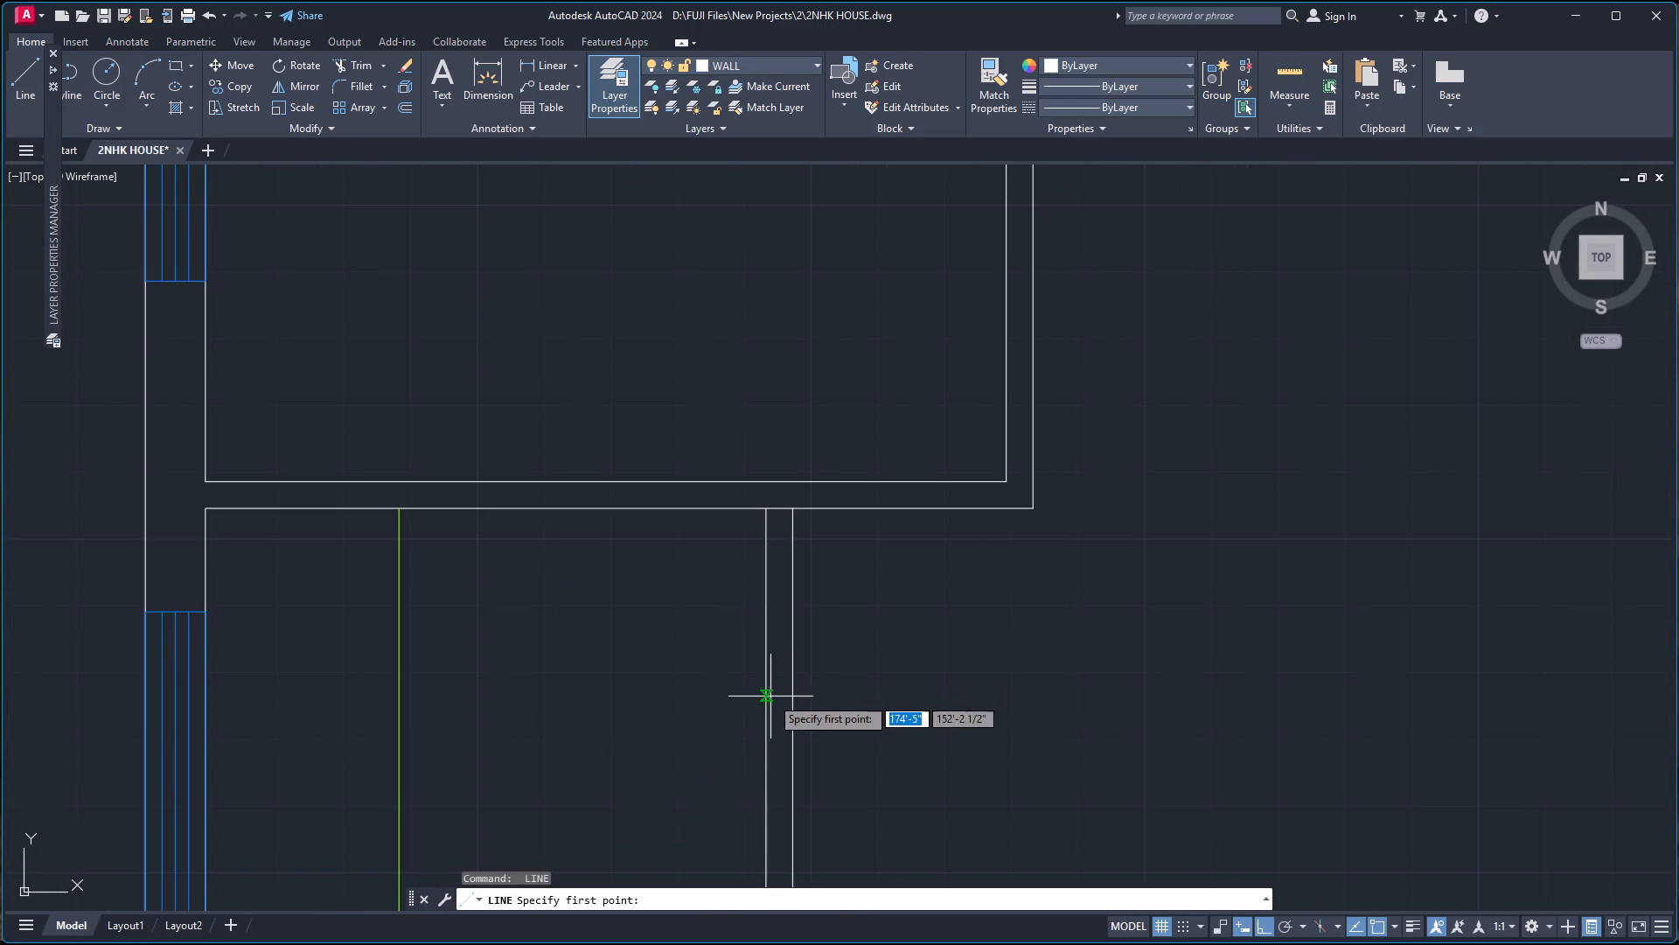
click(763, 709)
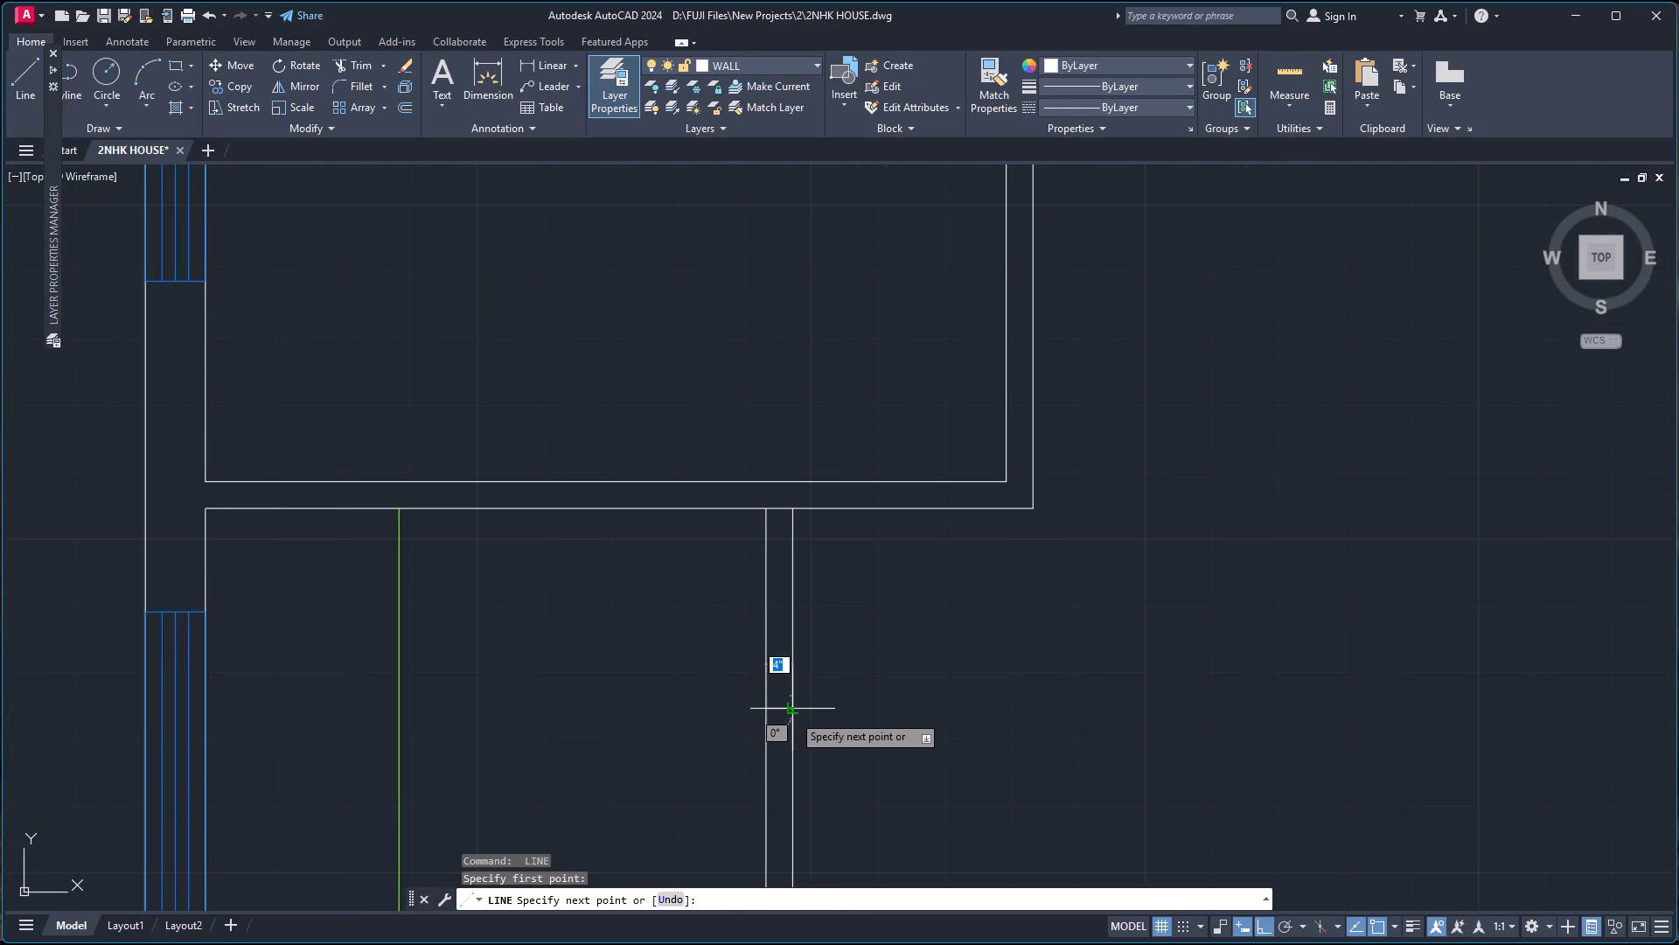
click(792, 714)
key(space)
Trim the wall lines to open doorways below the large top room, below the lower small room and into the upper small room.
scroll(947, 656, down, 4)
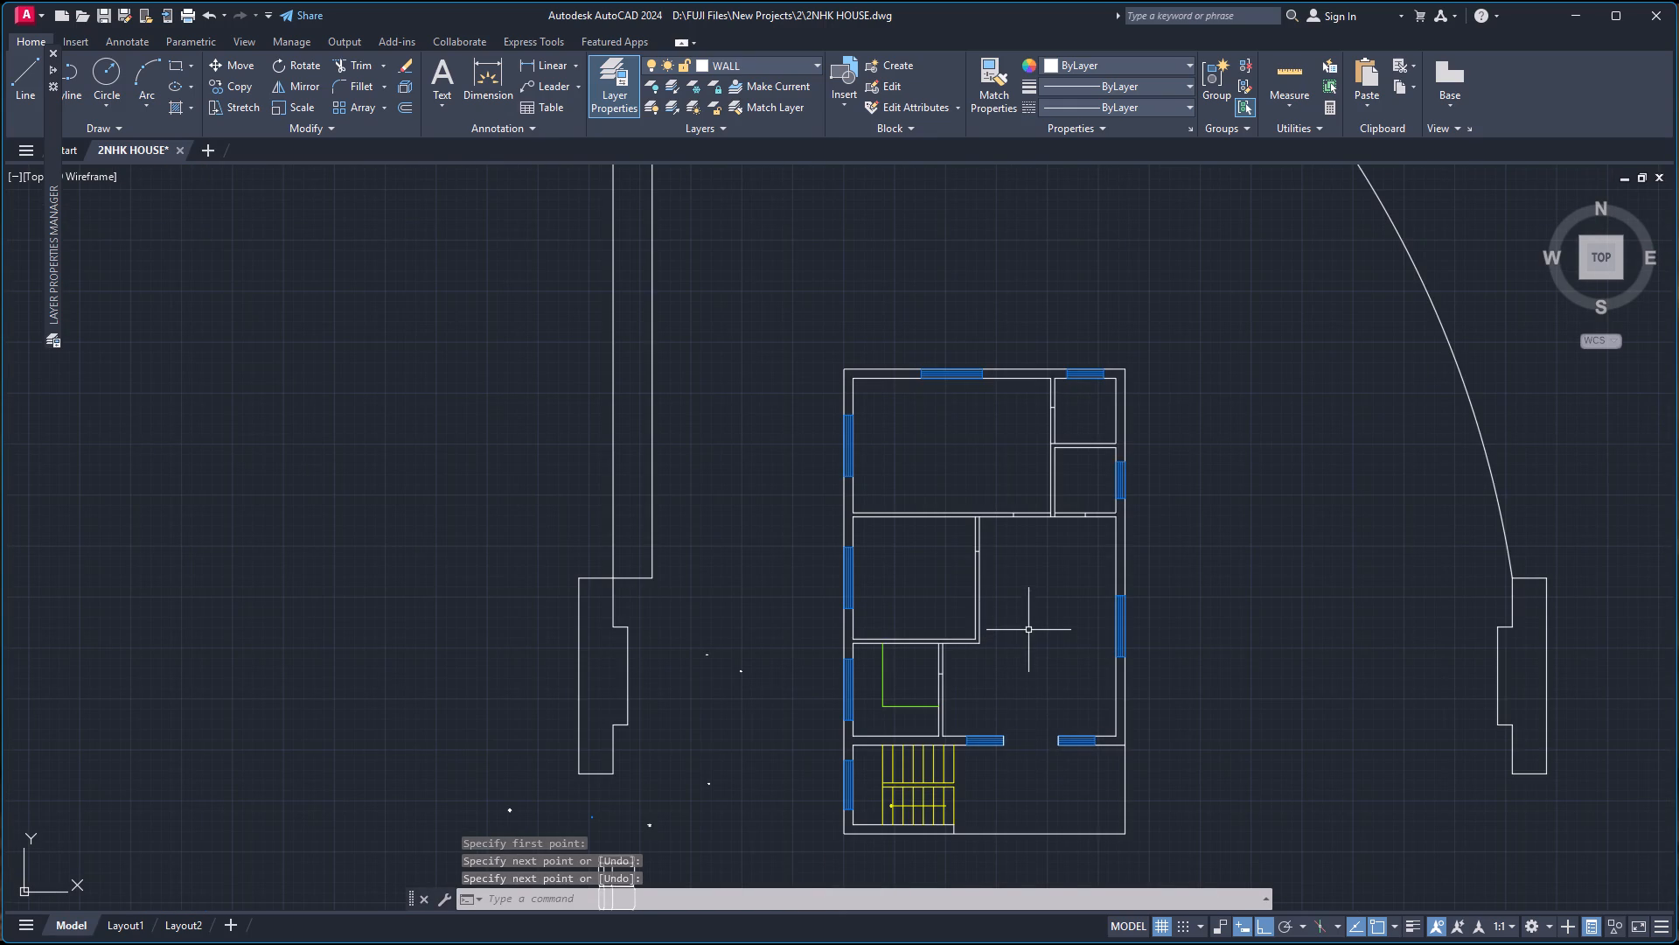
key(t)
key(r)
key(Return)
click(1023, 485)
click(1049, 521)
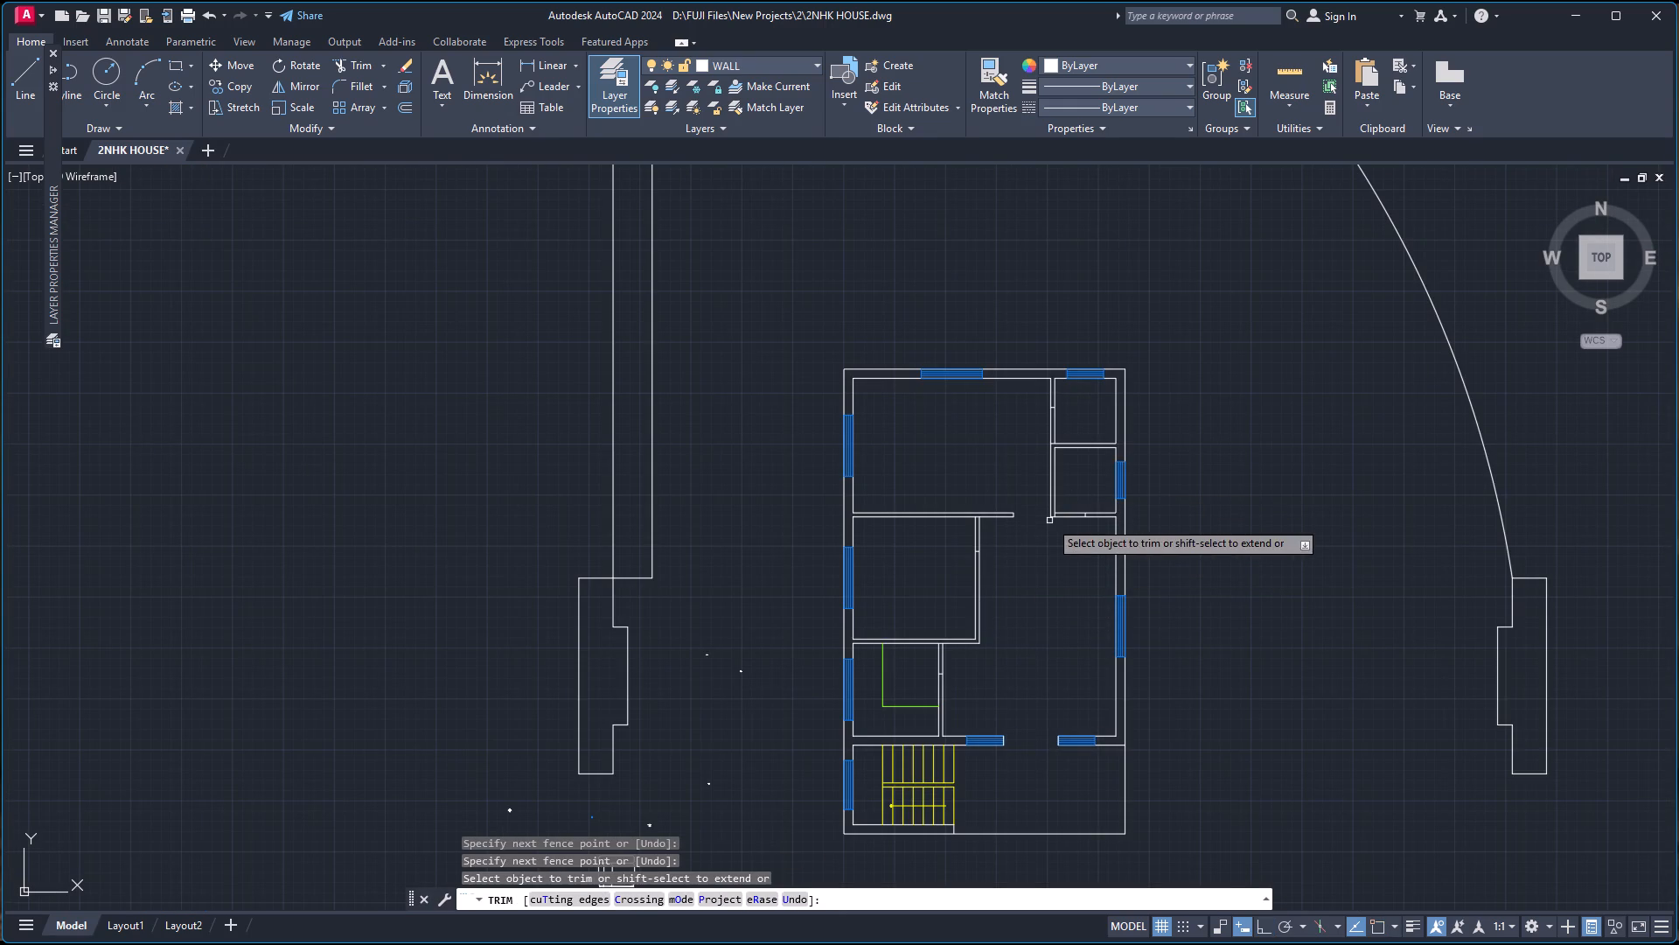
click(1069, 502)
click(1071, 533)
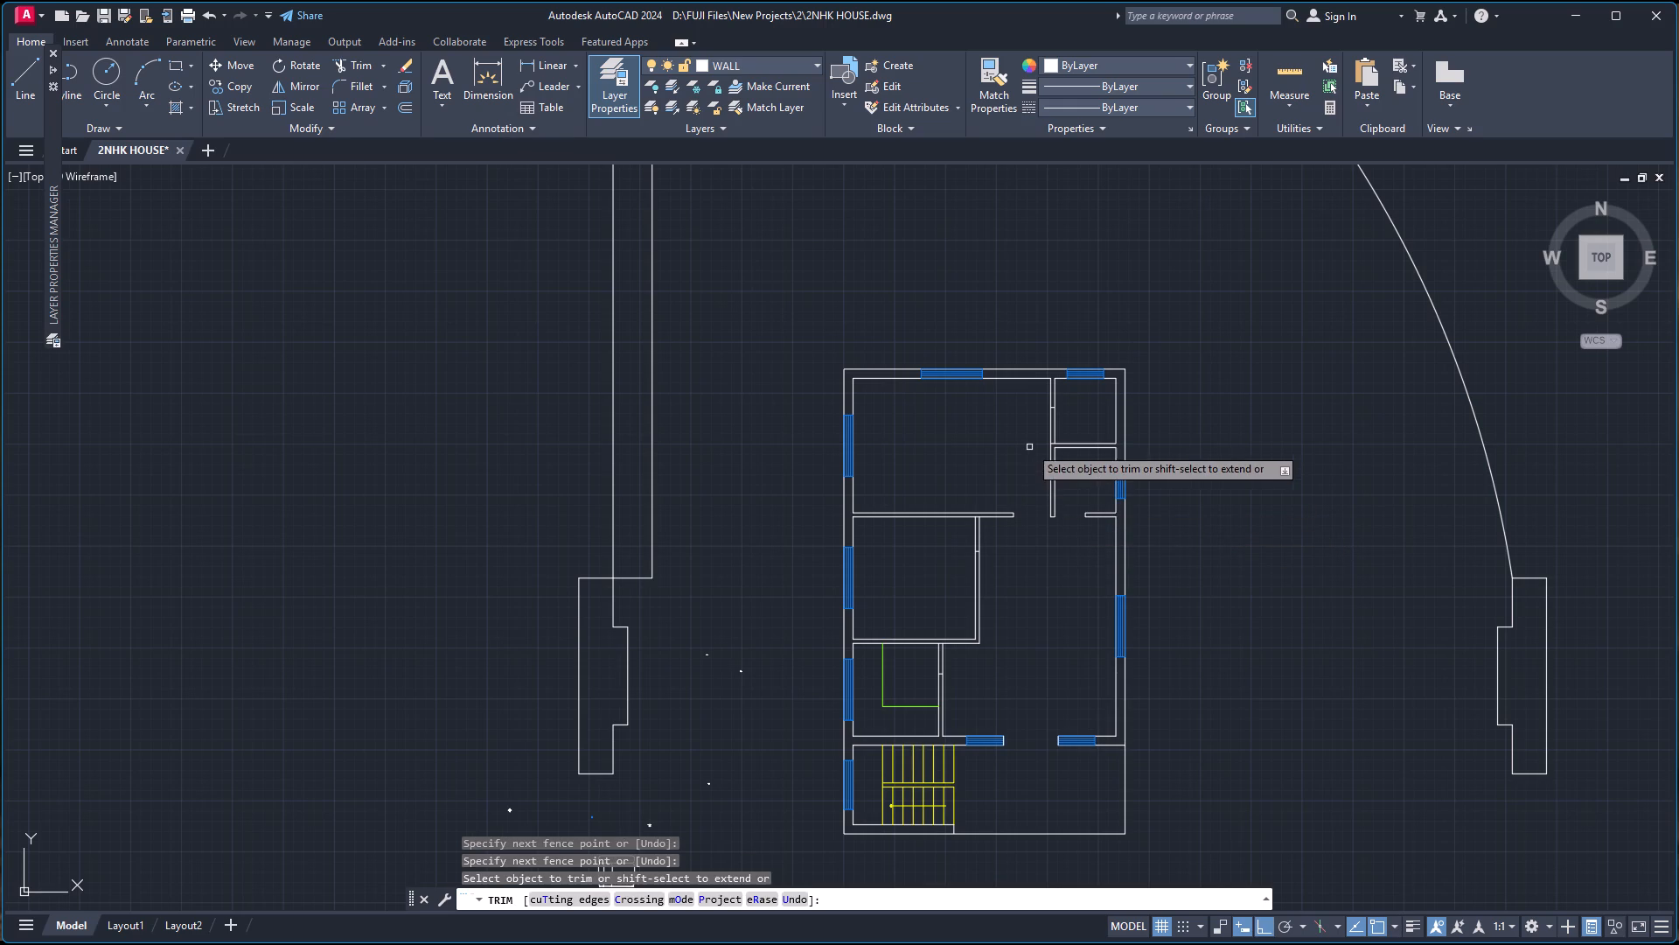
click(1034, 427)
click(1080, 416)
Trim the upper ends of the middle room's and kitchen's vertical partitions to open their doorways.
click(952, 537)
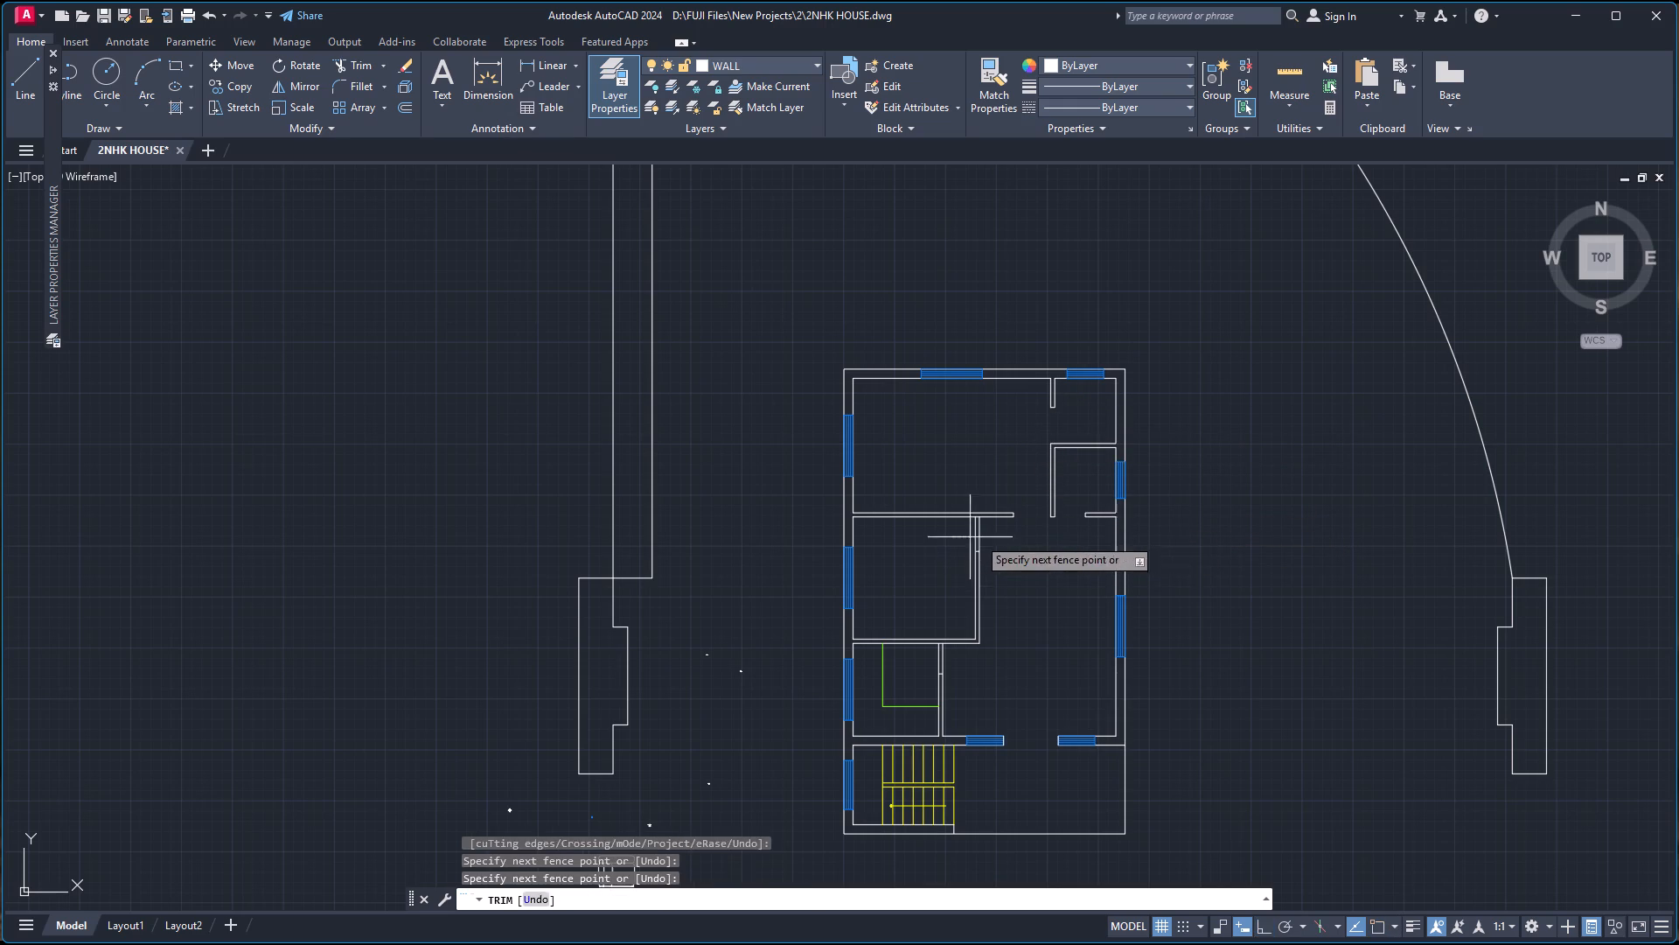
click(1007, 535)
click(913, 661)
click(971, 659)
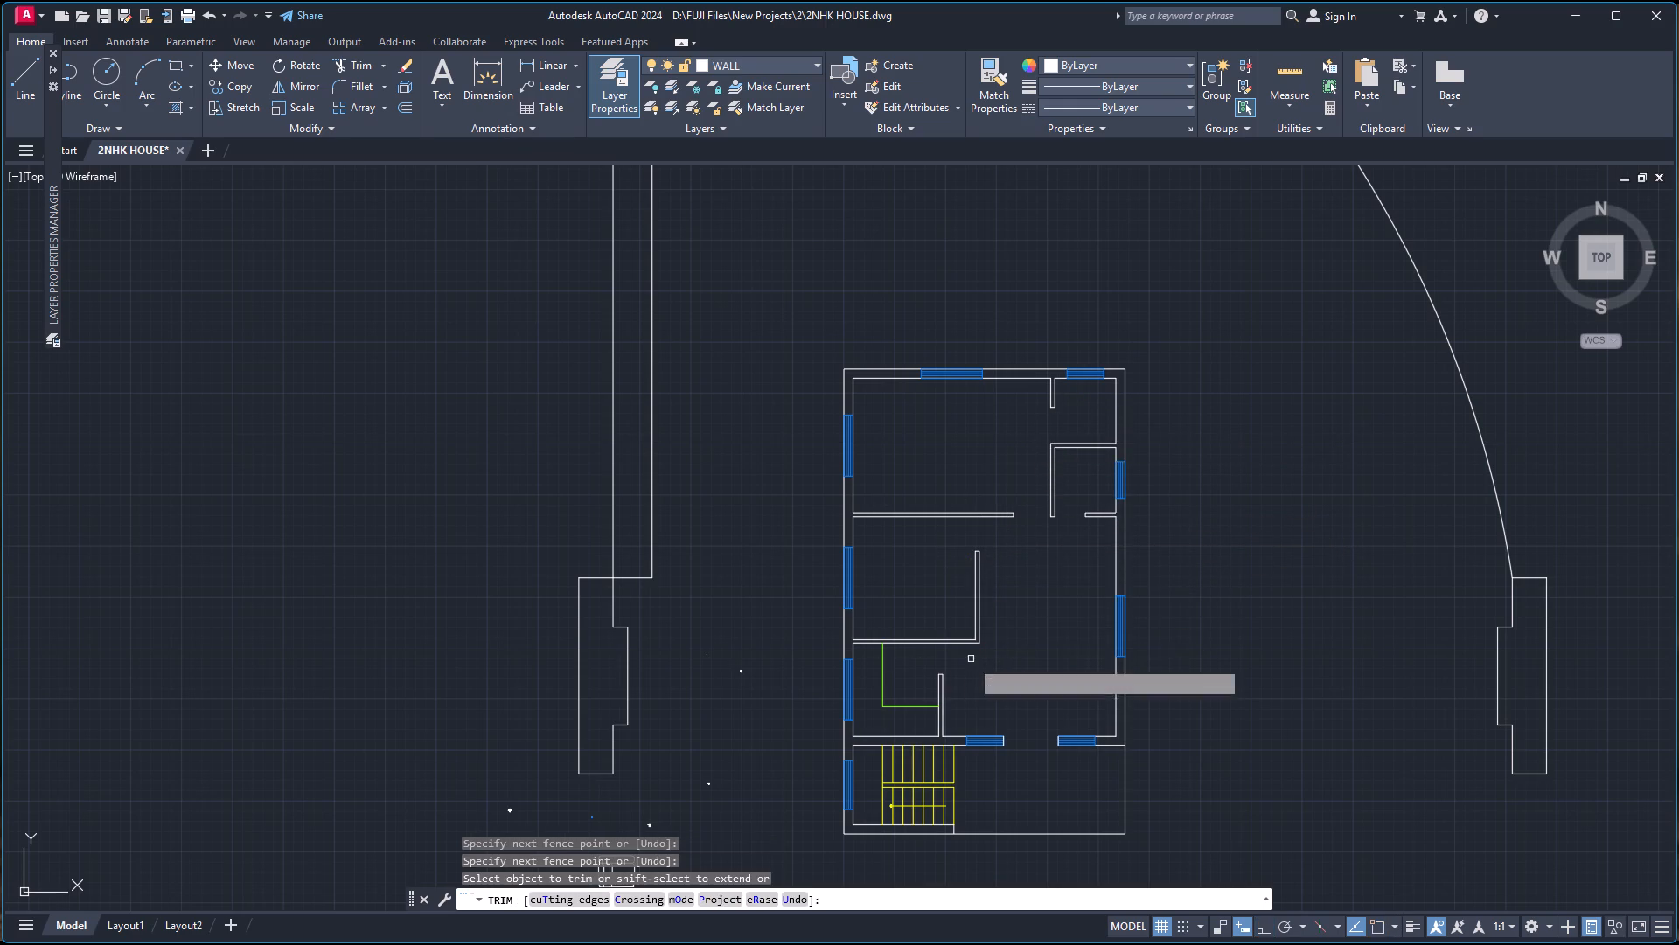
scroll(1072, 557, down, 1)
scroll(1071, 559, up, 1)
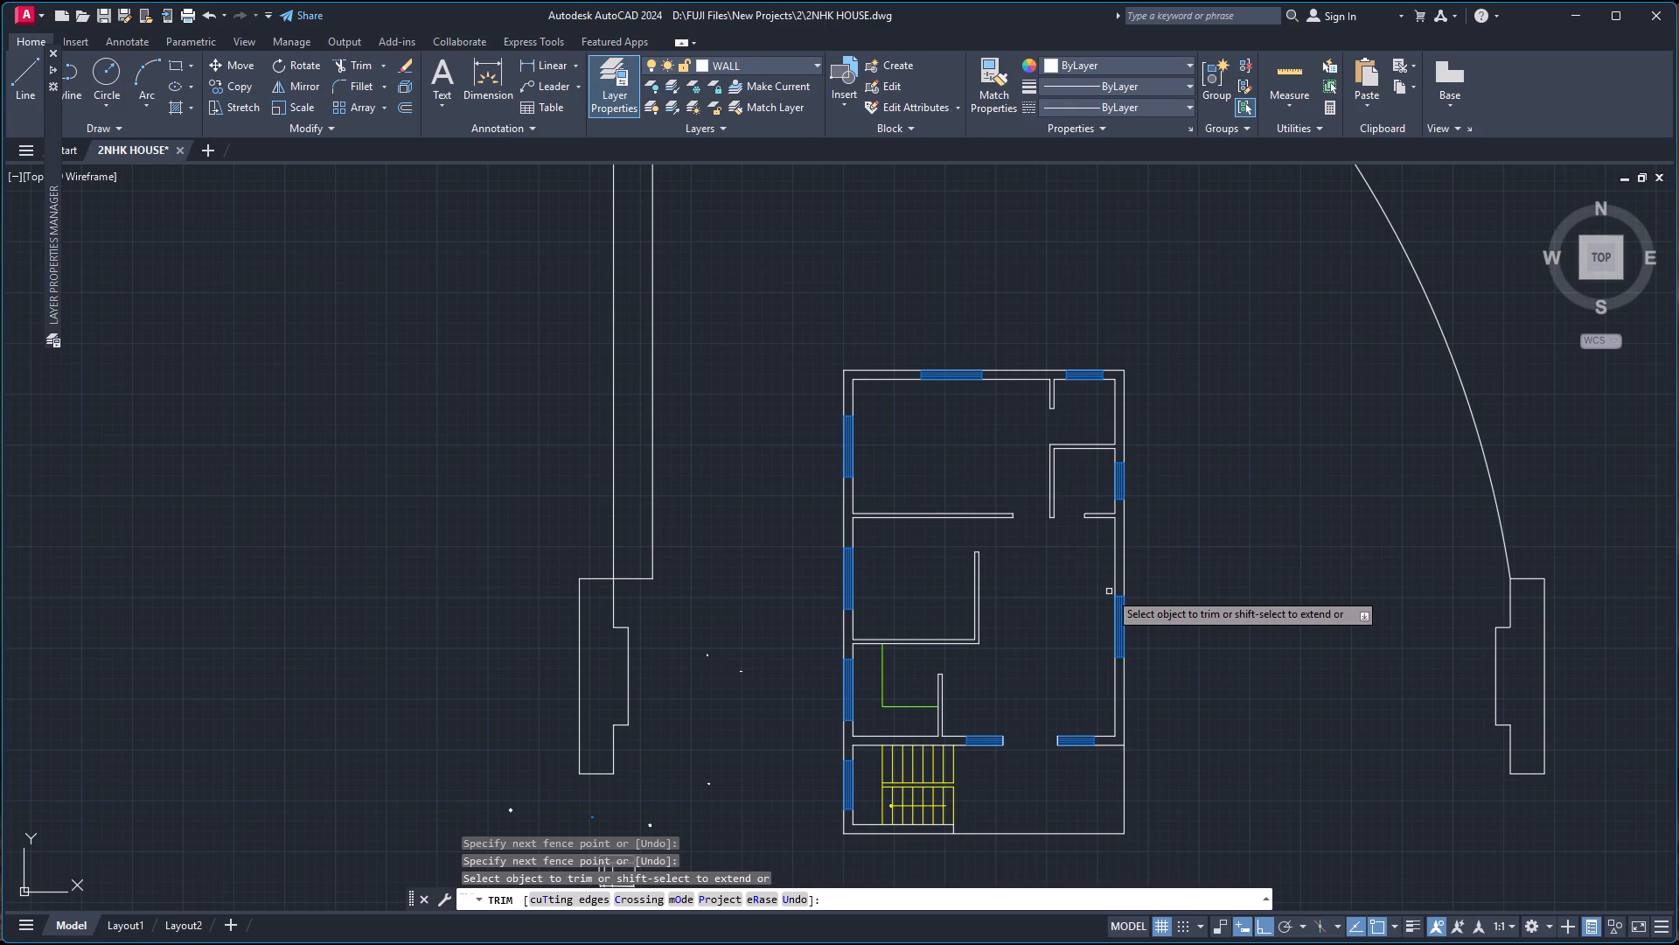
scroll(953, 654, up, 2)
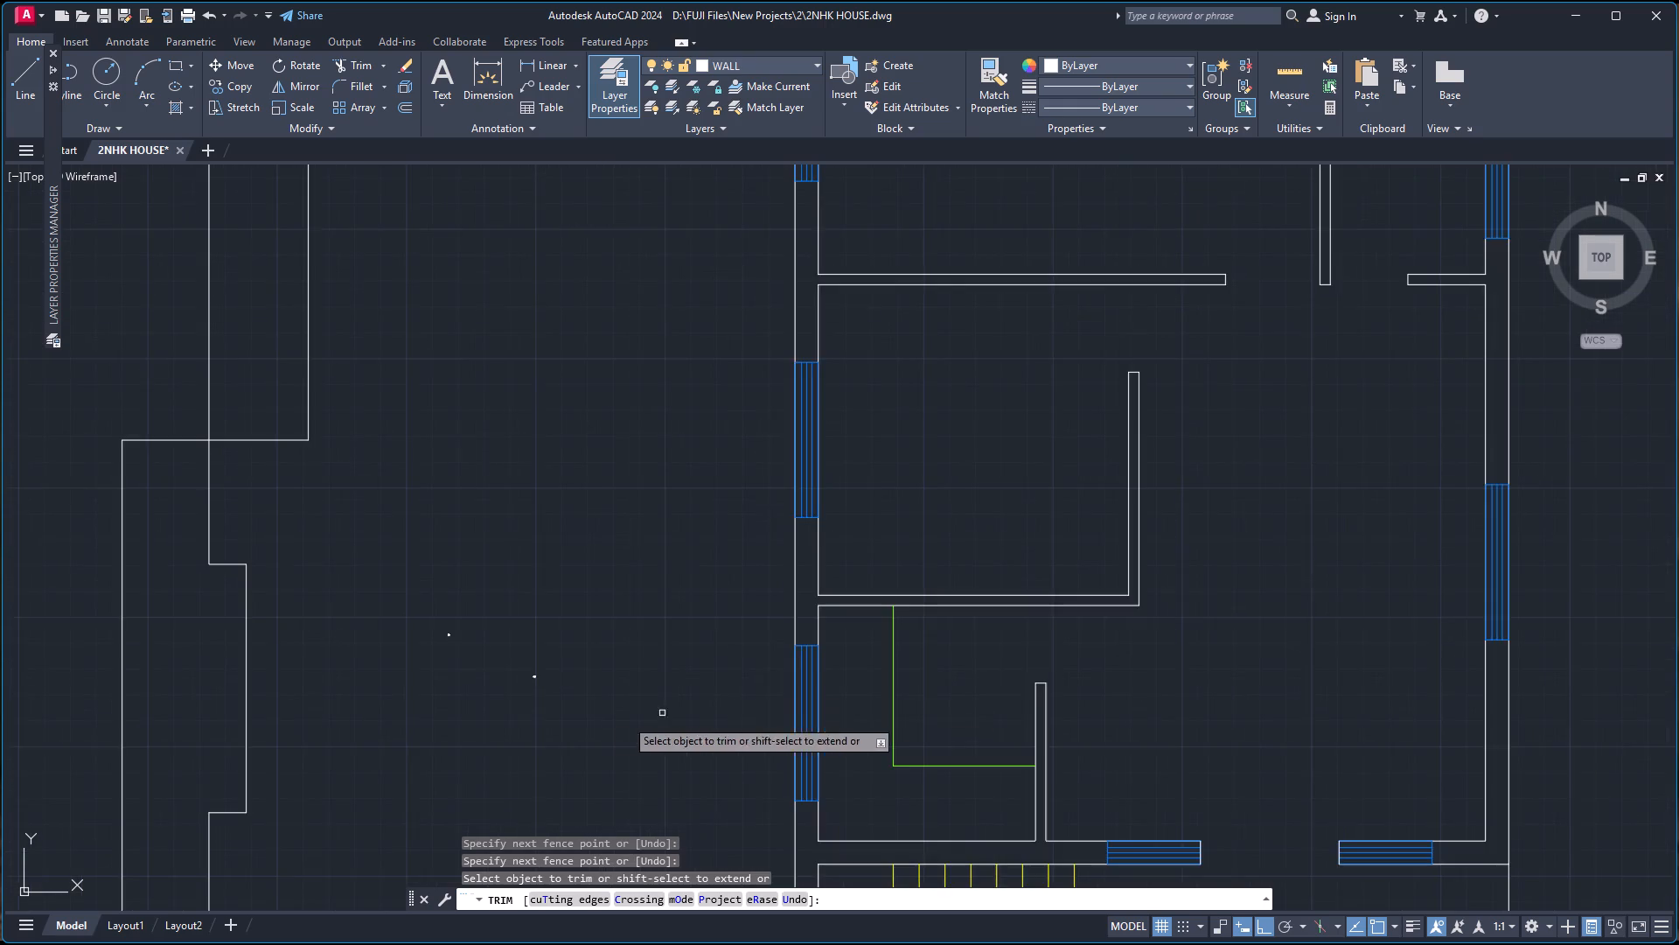
scroll(569, 732, down, 2)
key(Escape)
Align the oversized AP0B07 door block by its two lower outer corners to the opening below the lower small room, scaling it to fit.
click(415, 766)
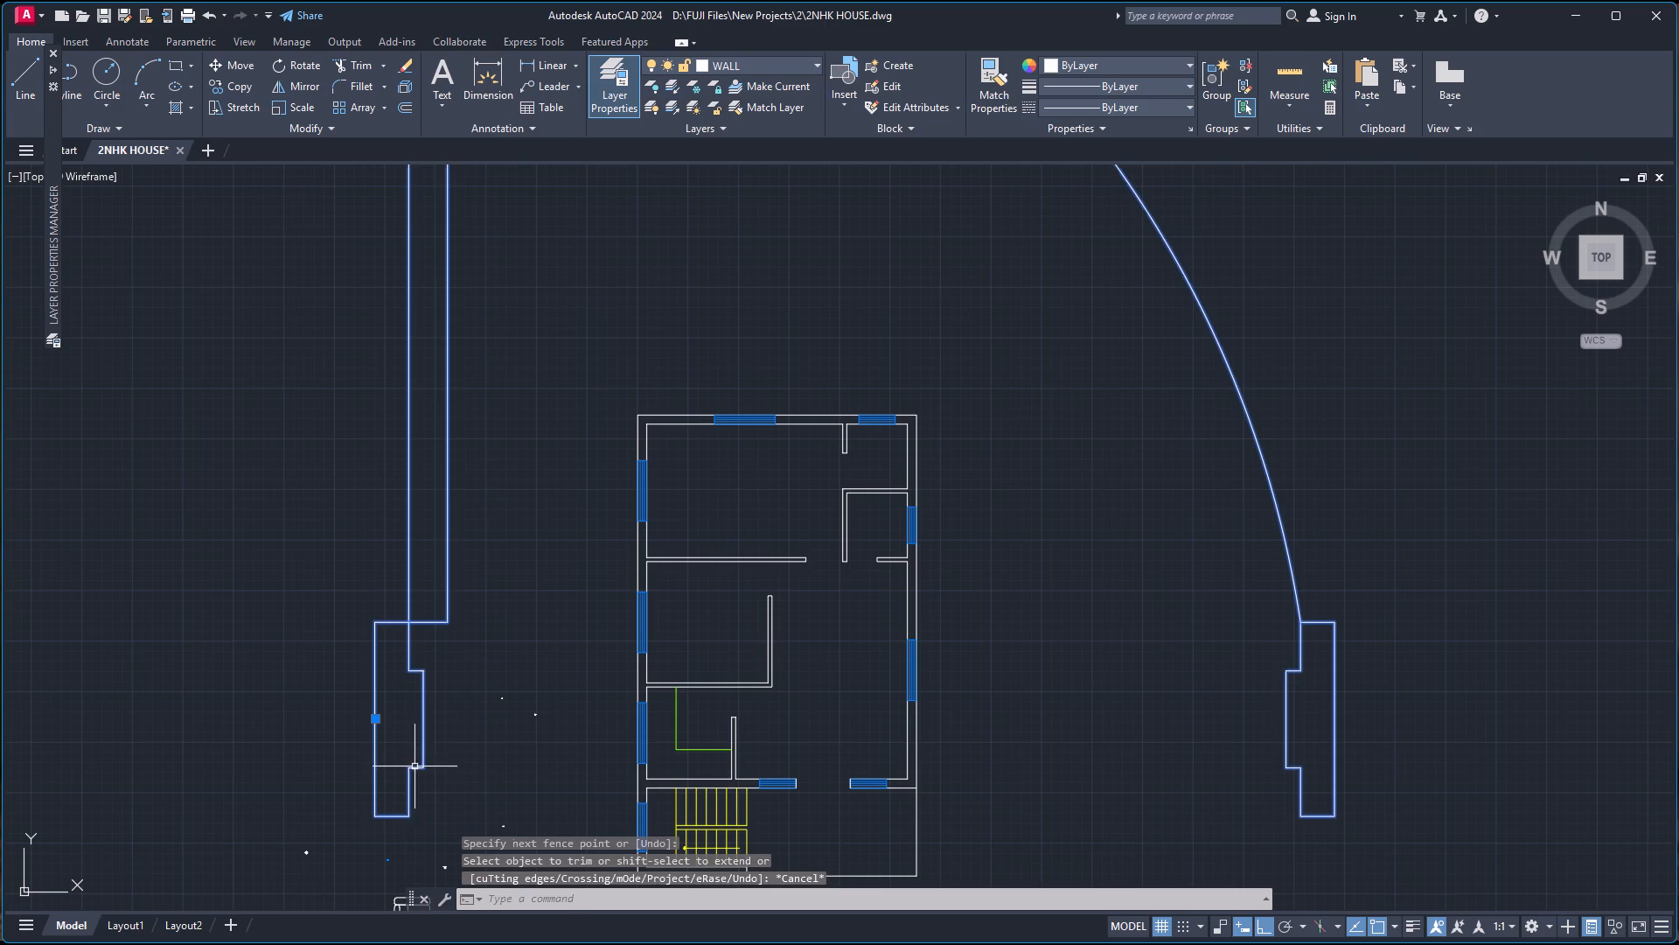
key(a)
key(l)
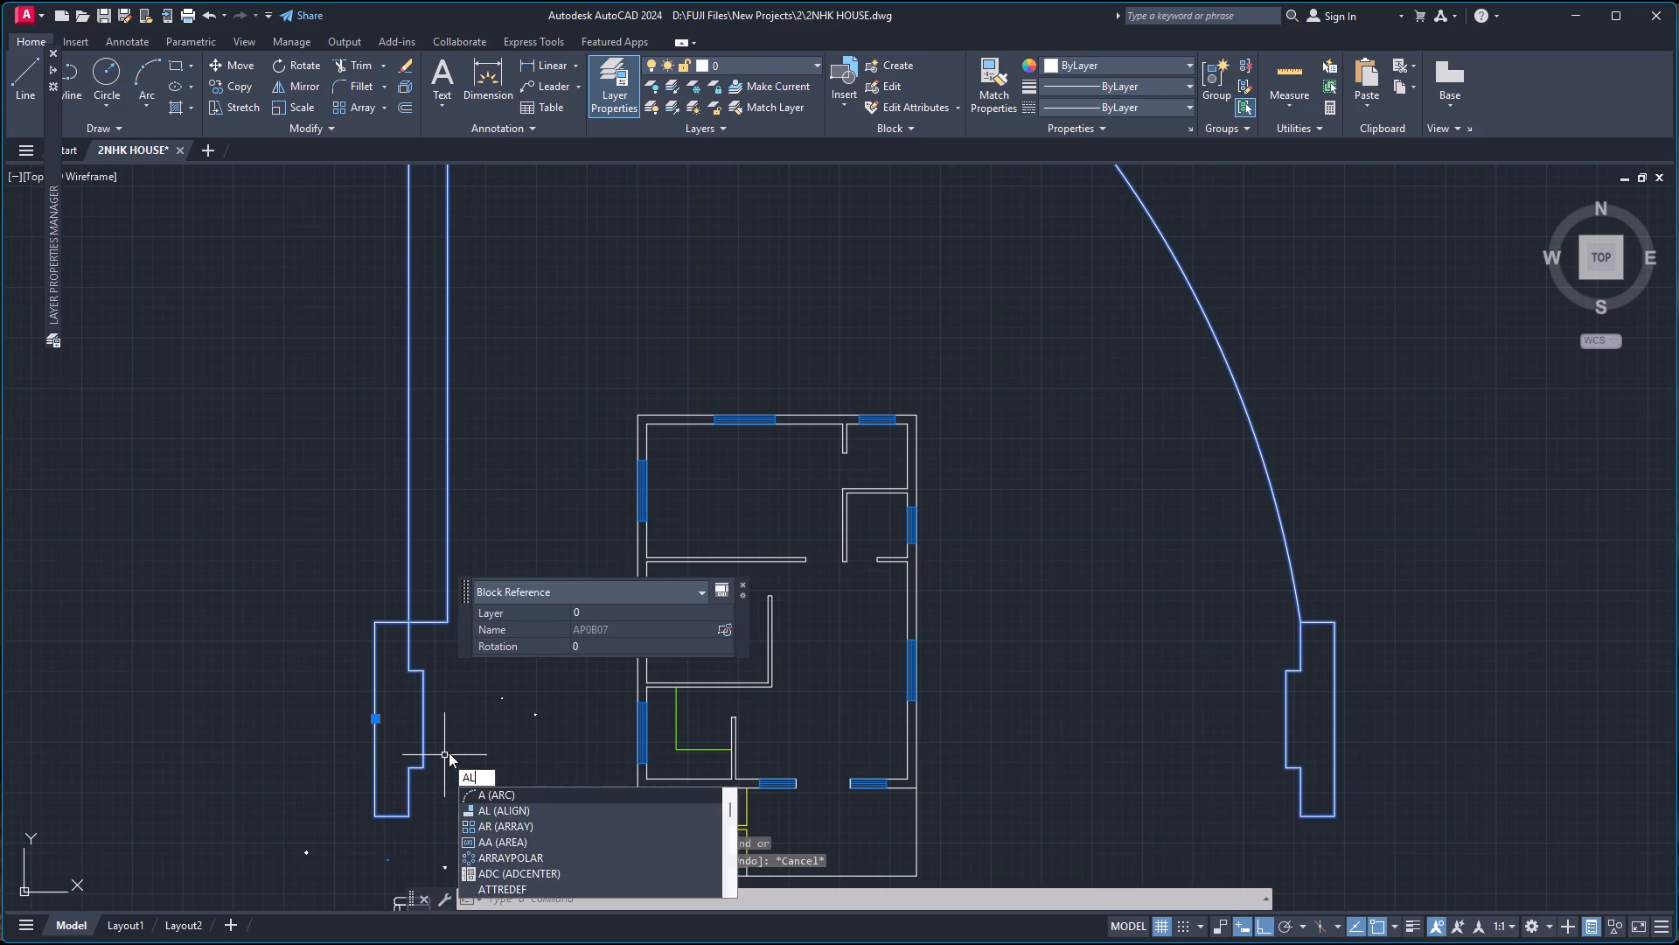
key(Return)
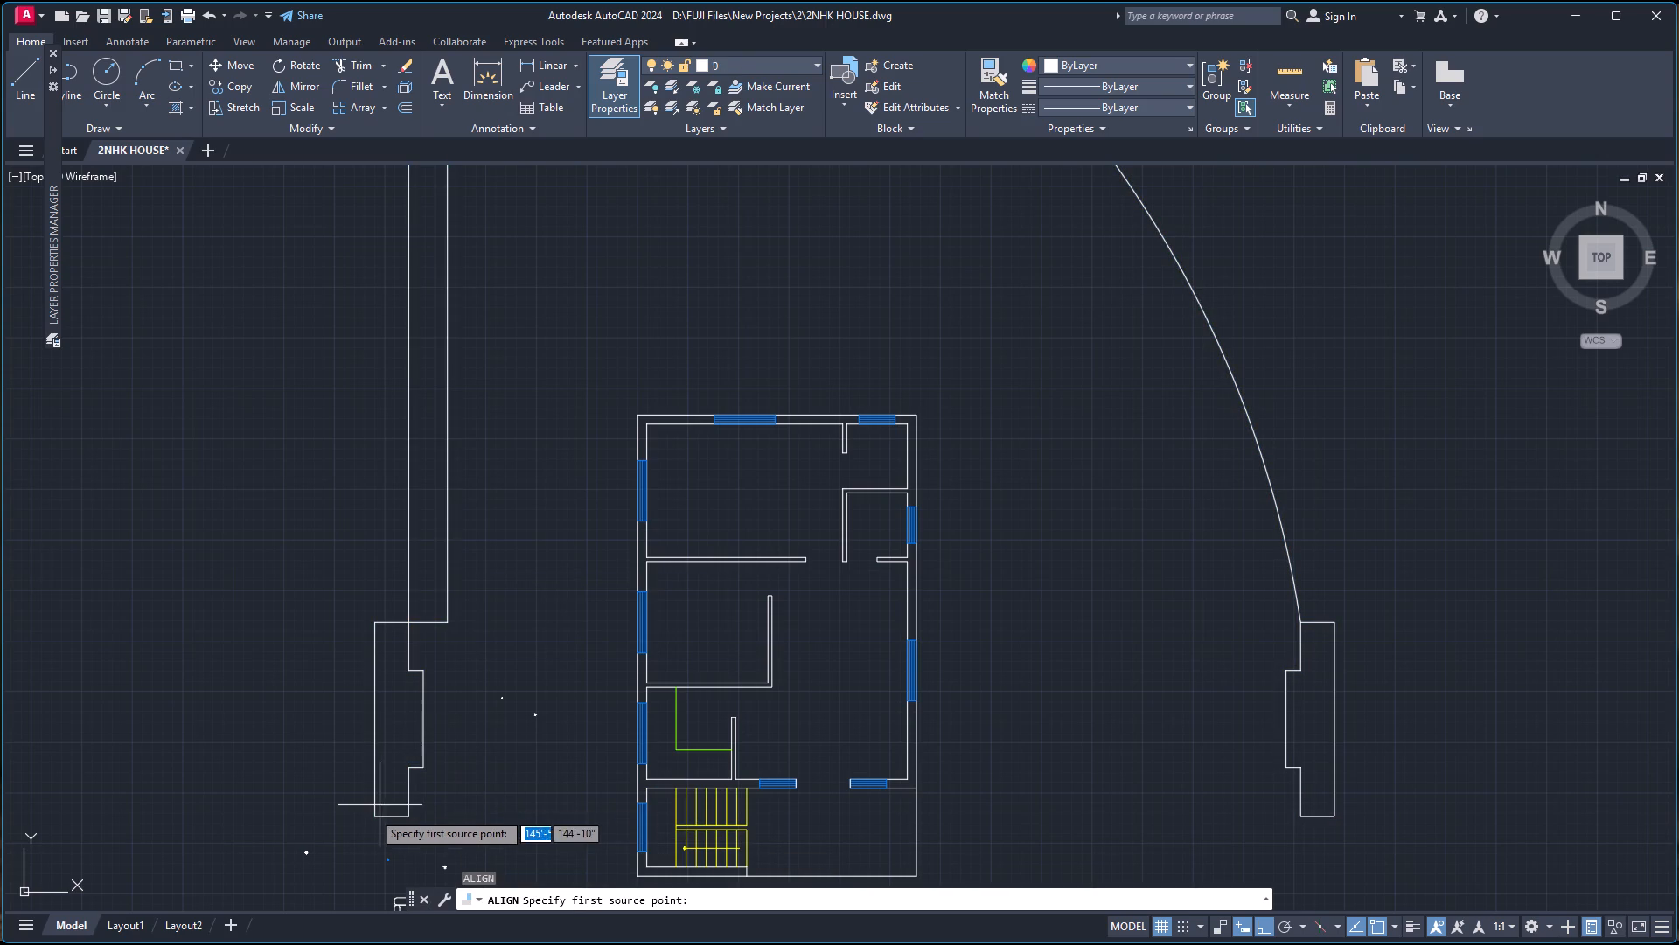
click(369, 813)
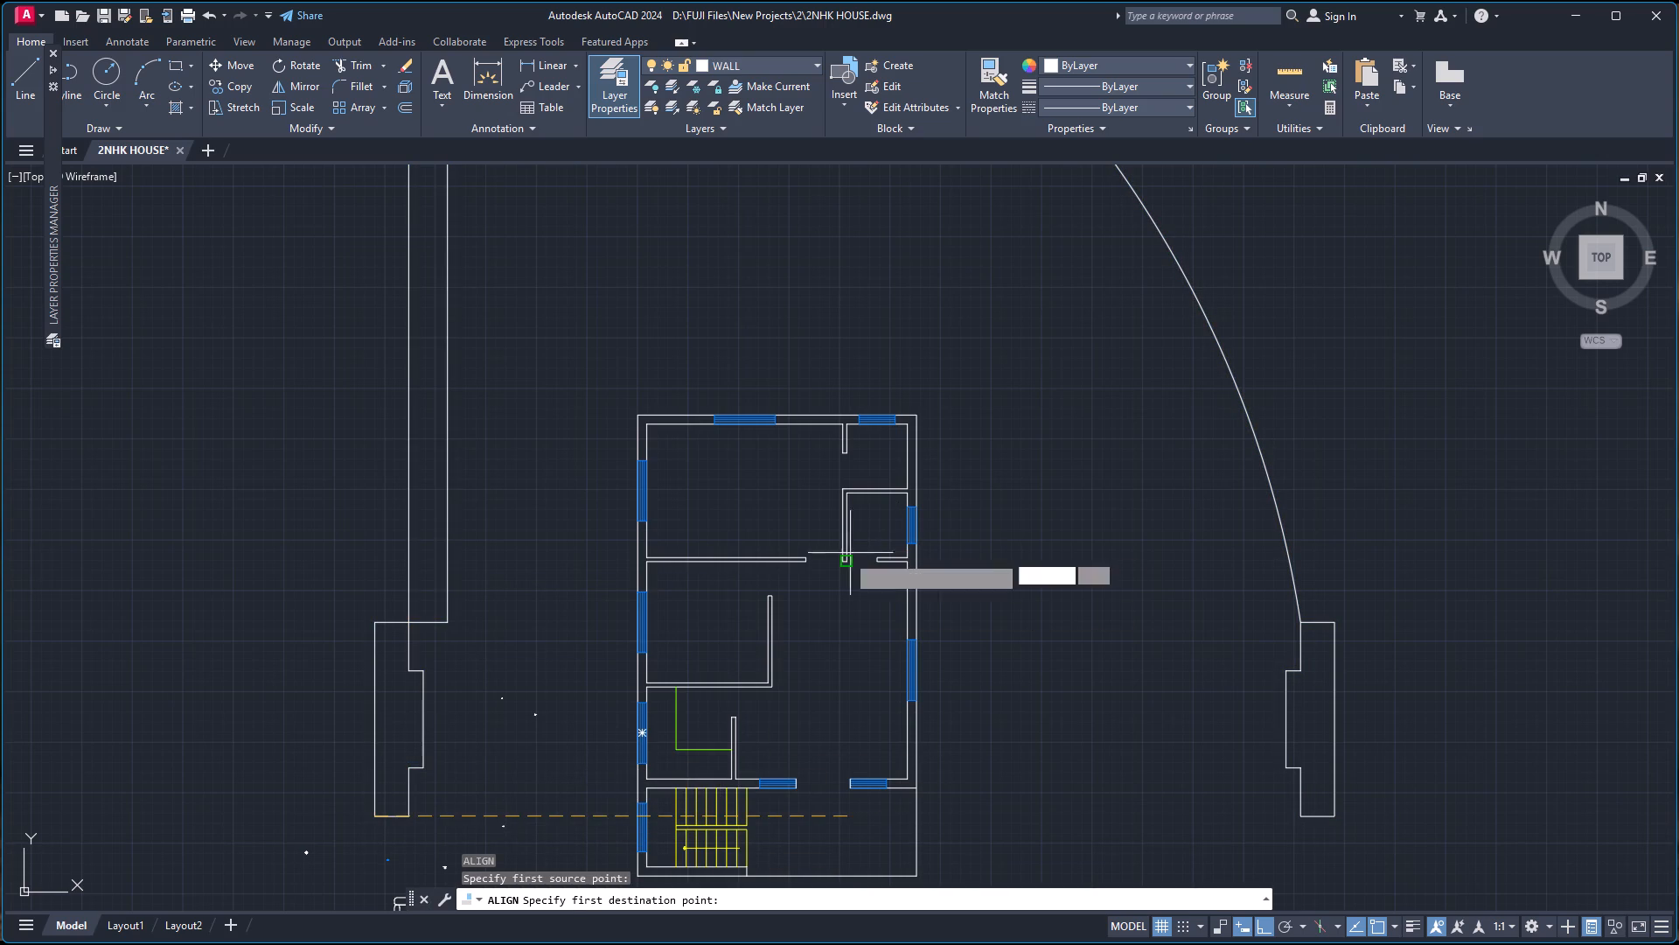
scroll(853, 556, up, 2)
click(827, 577)
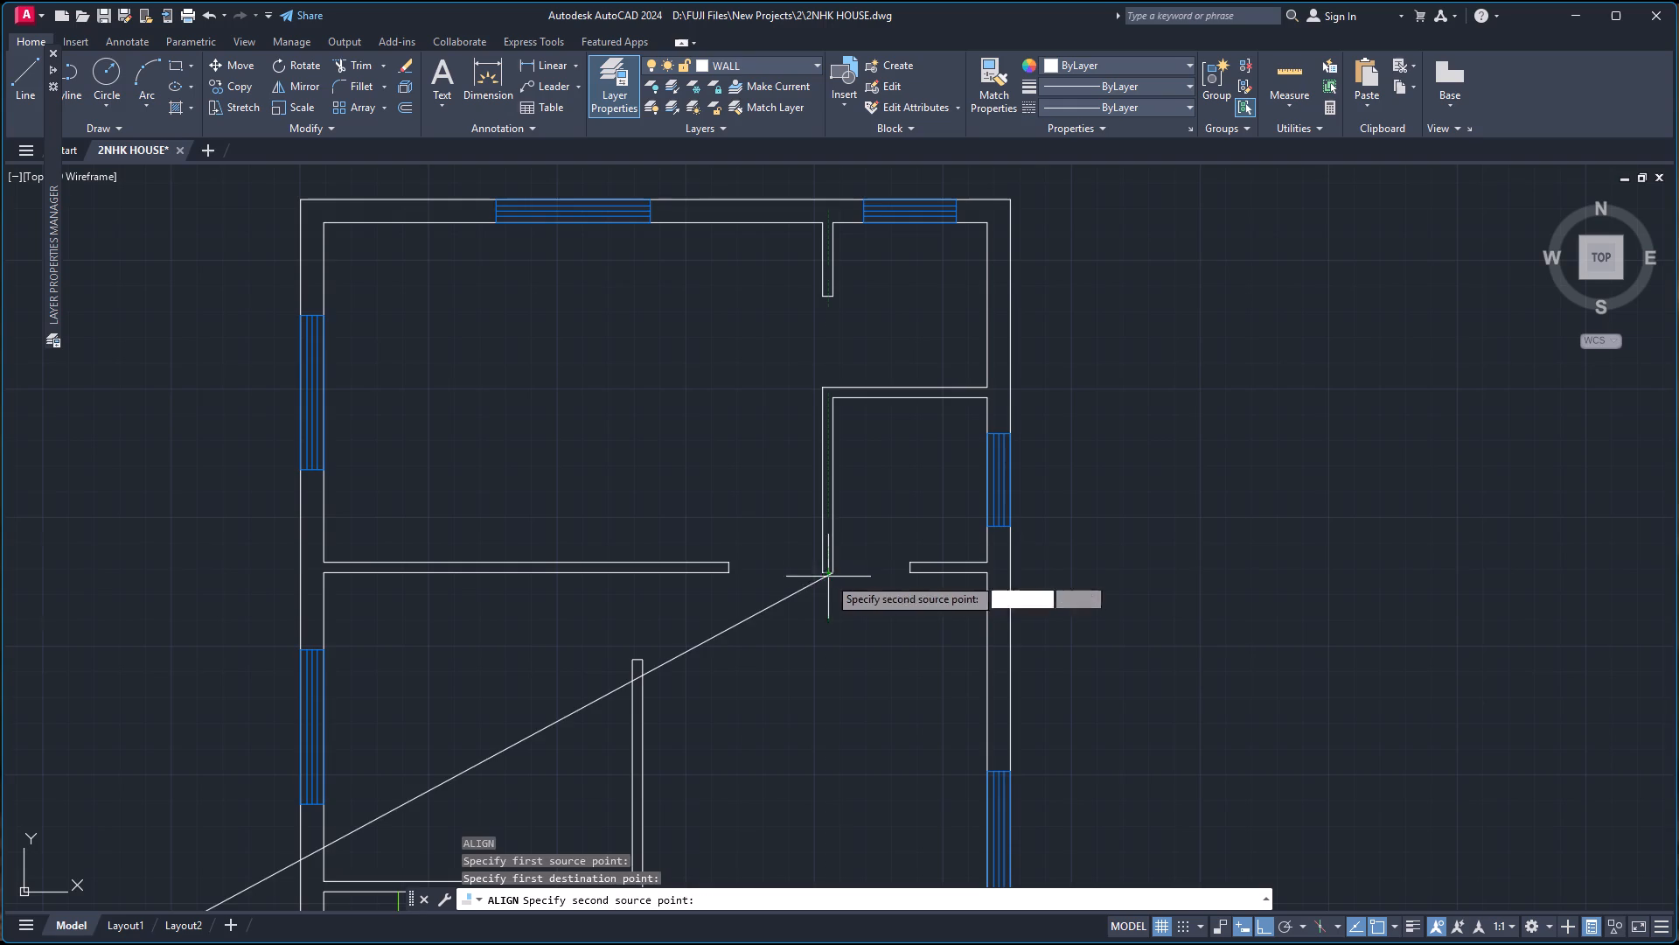
scroll(888, 600, down, 3)
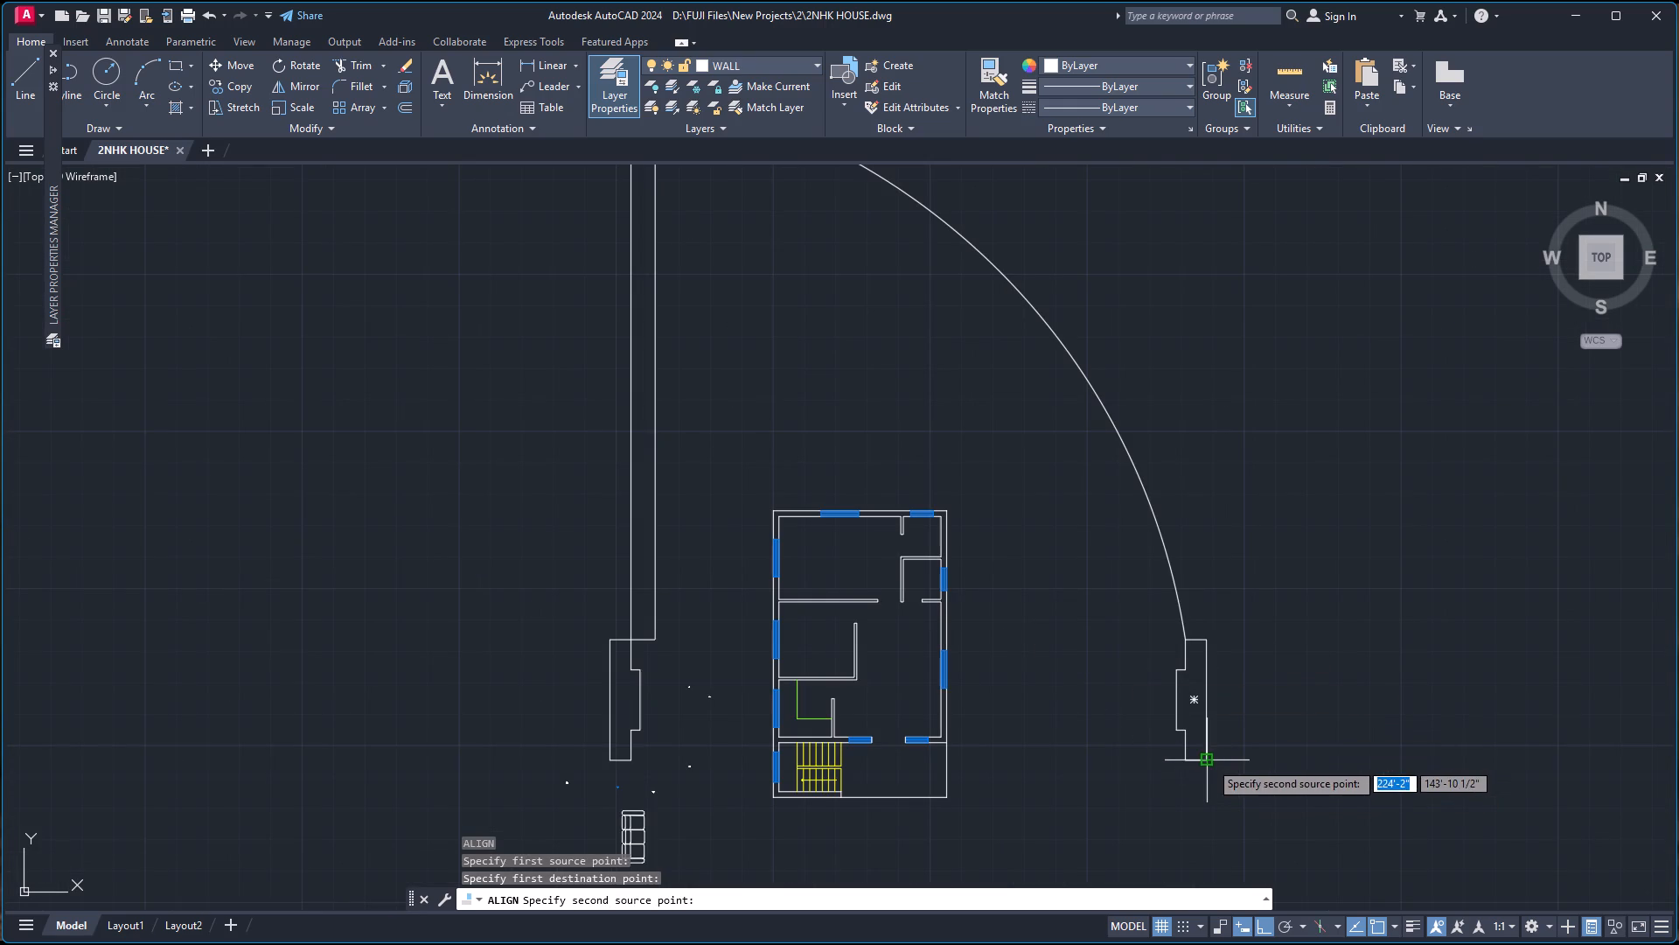
click(1209, 762)
scroll(966, 618, up, 5)
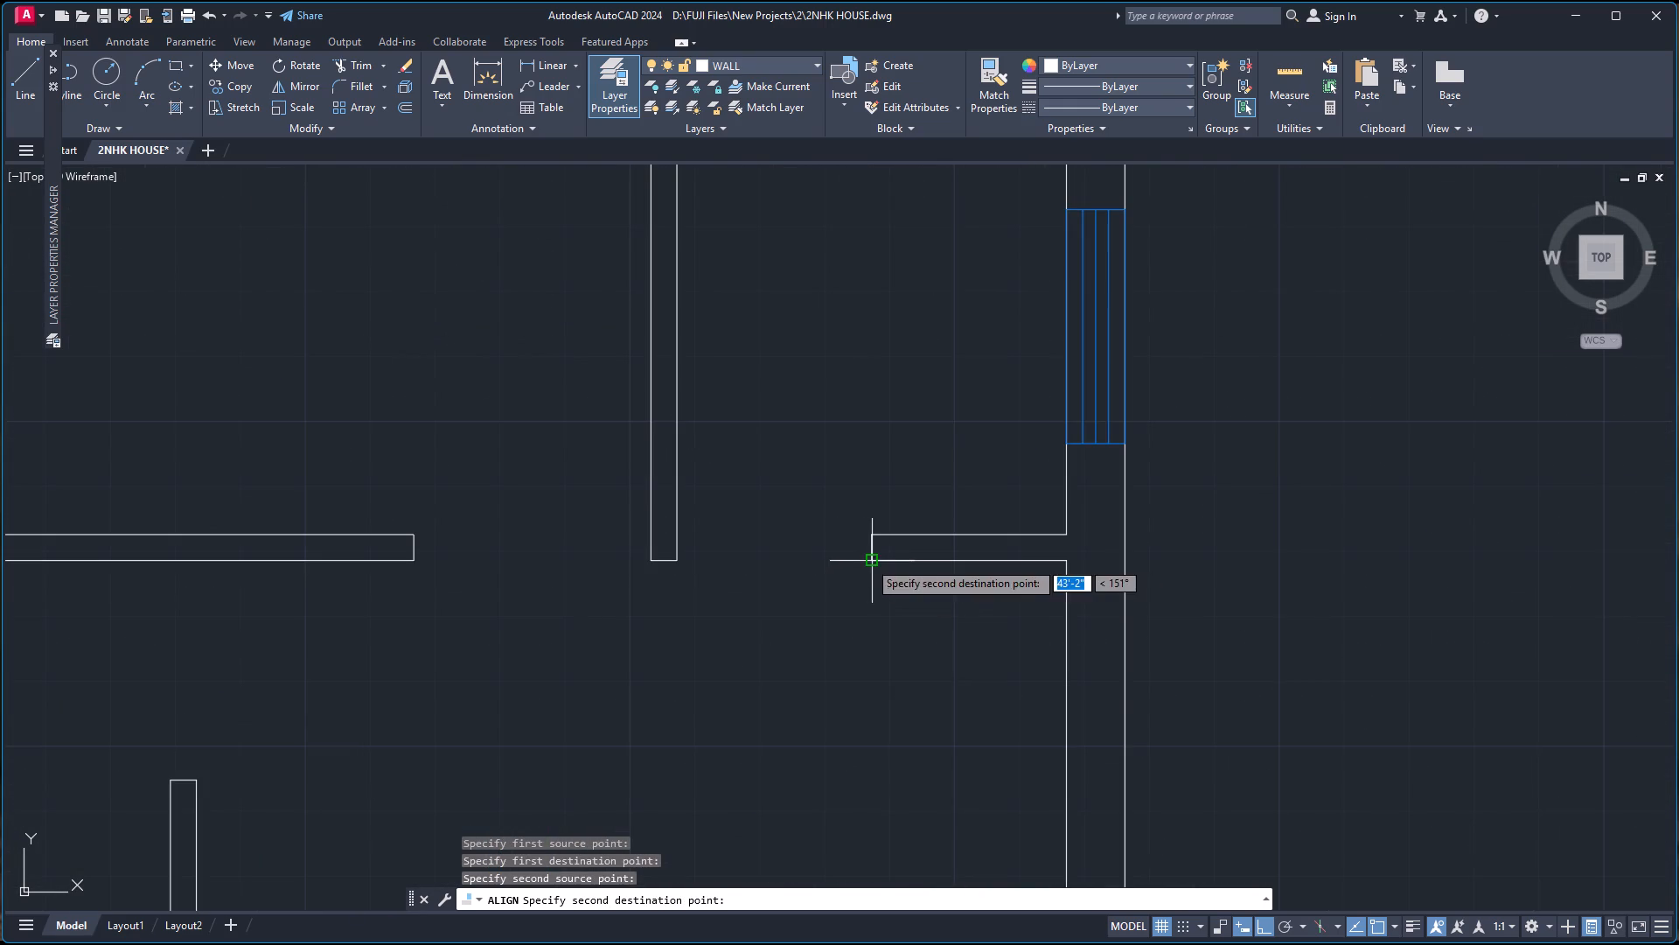
click(865, 561)
key(Return)
key(Up)
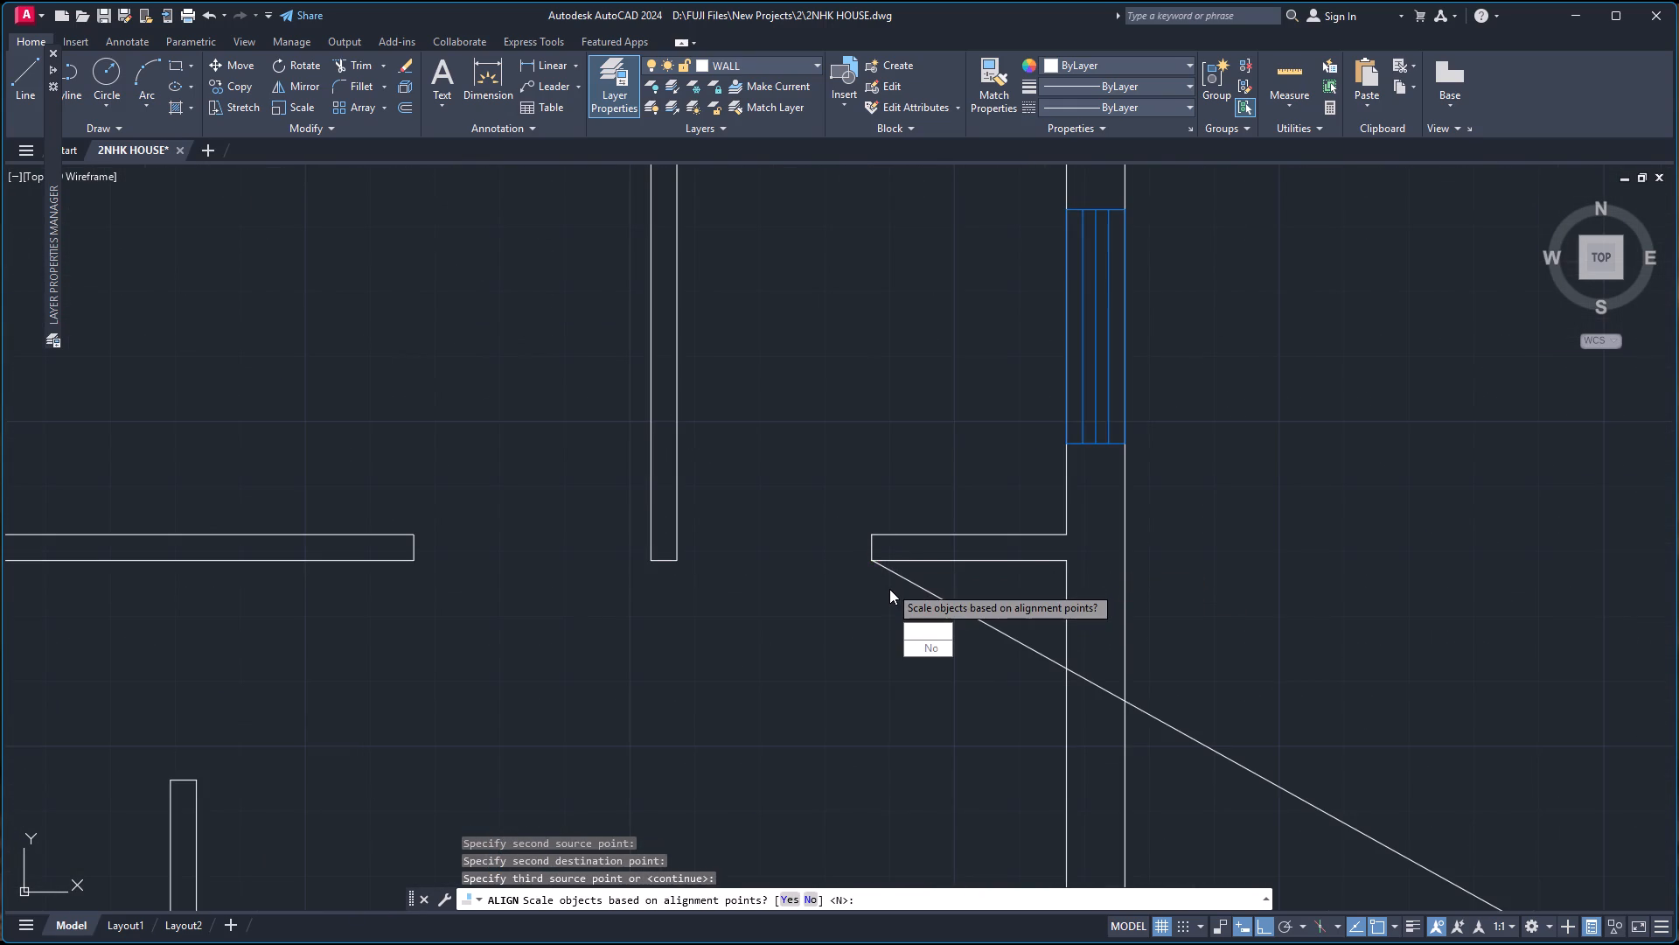
key(Return)
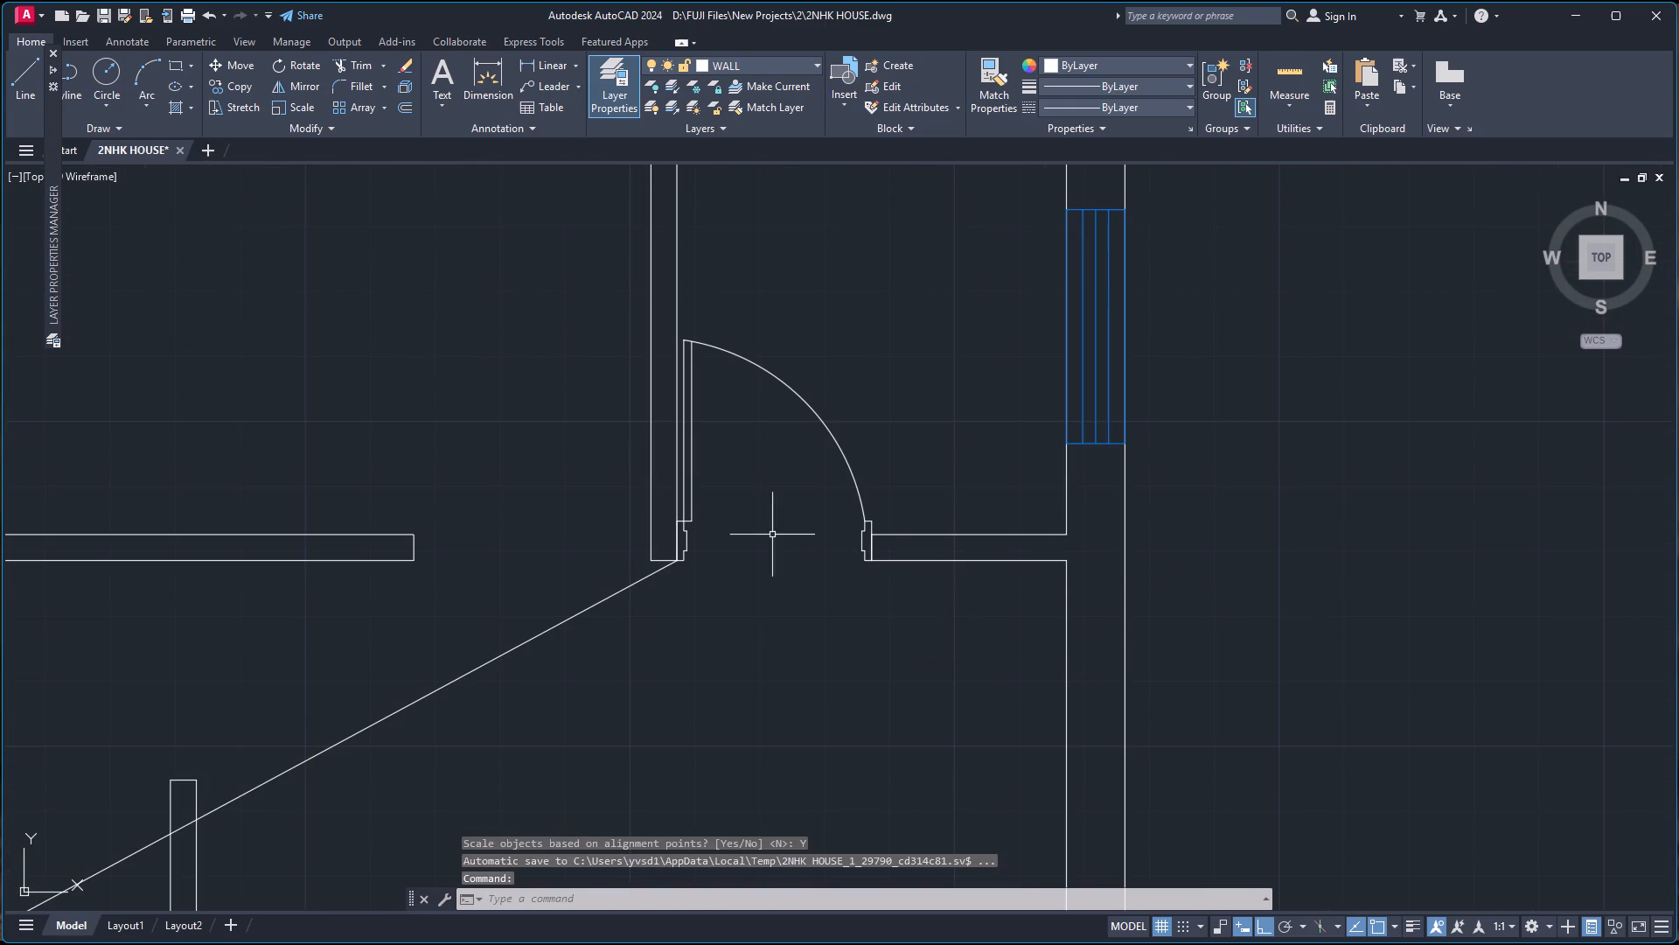
Mirror the fitted door about a vertical line west of the partition, keeping the original, to place a copy near the large room's opening.
click(690, 514)
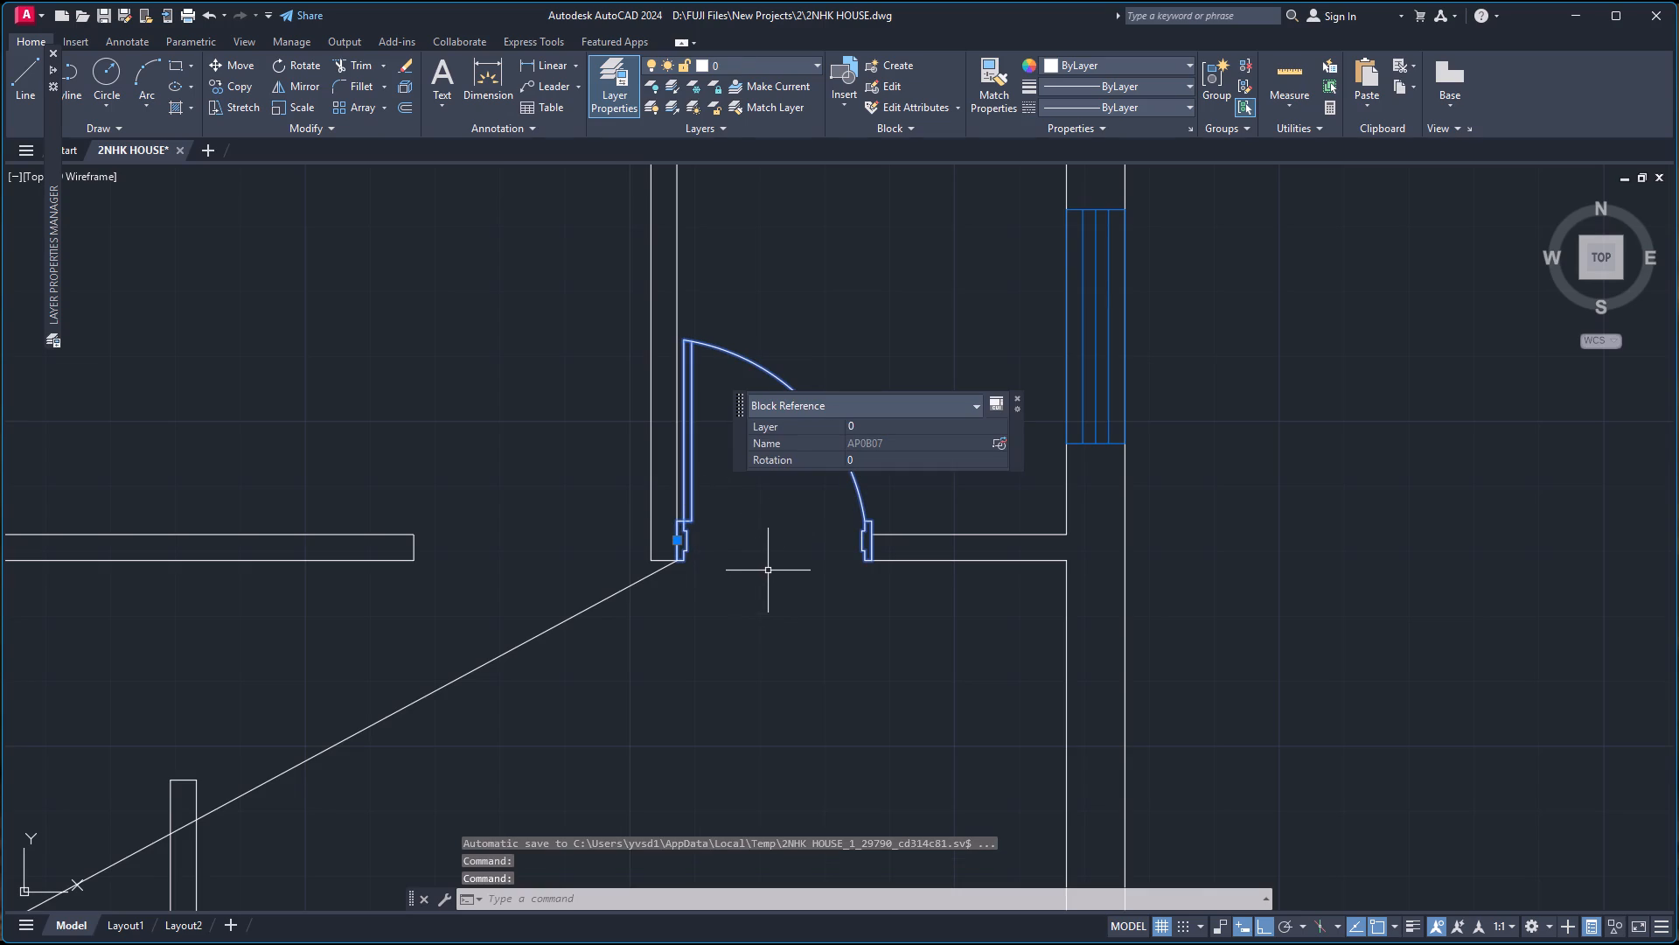
text(MI)
key(Return)
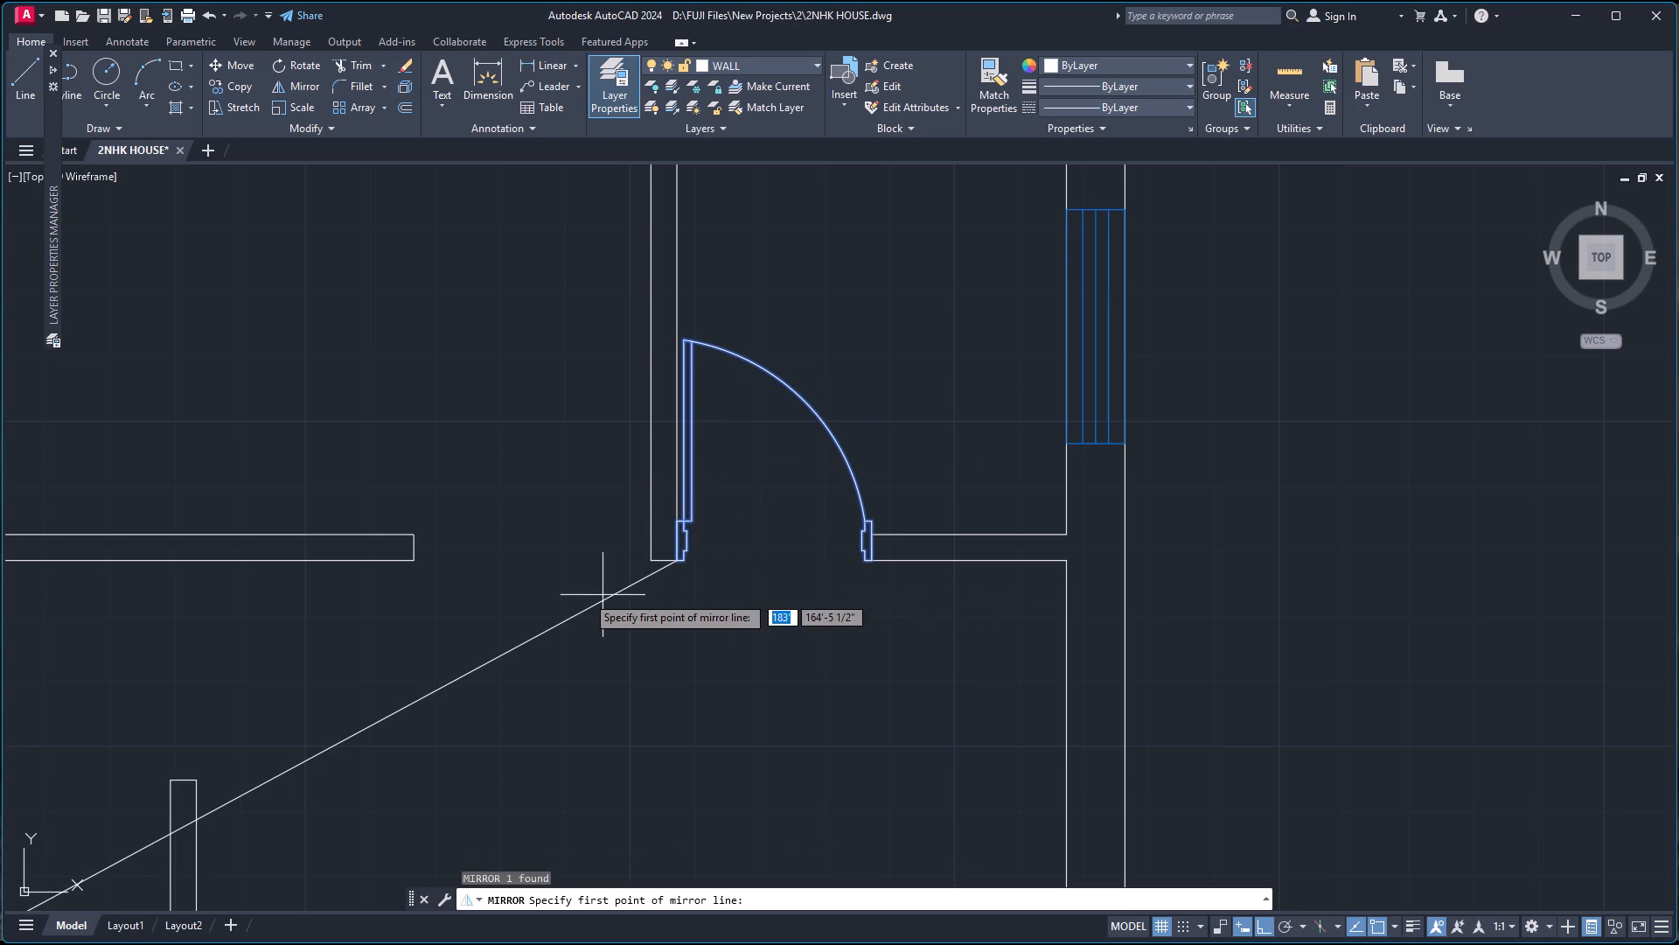
click(586, 704)
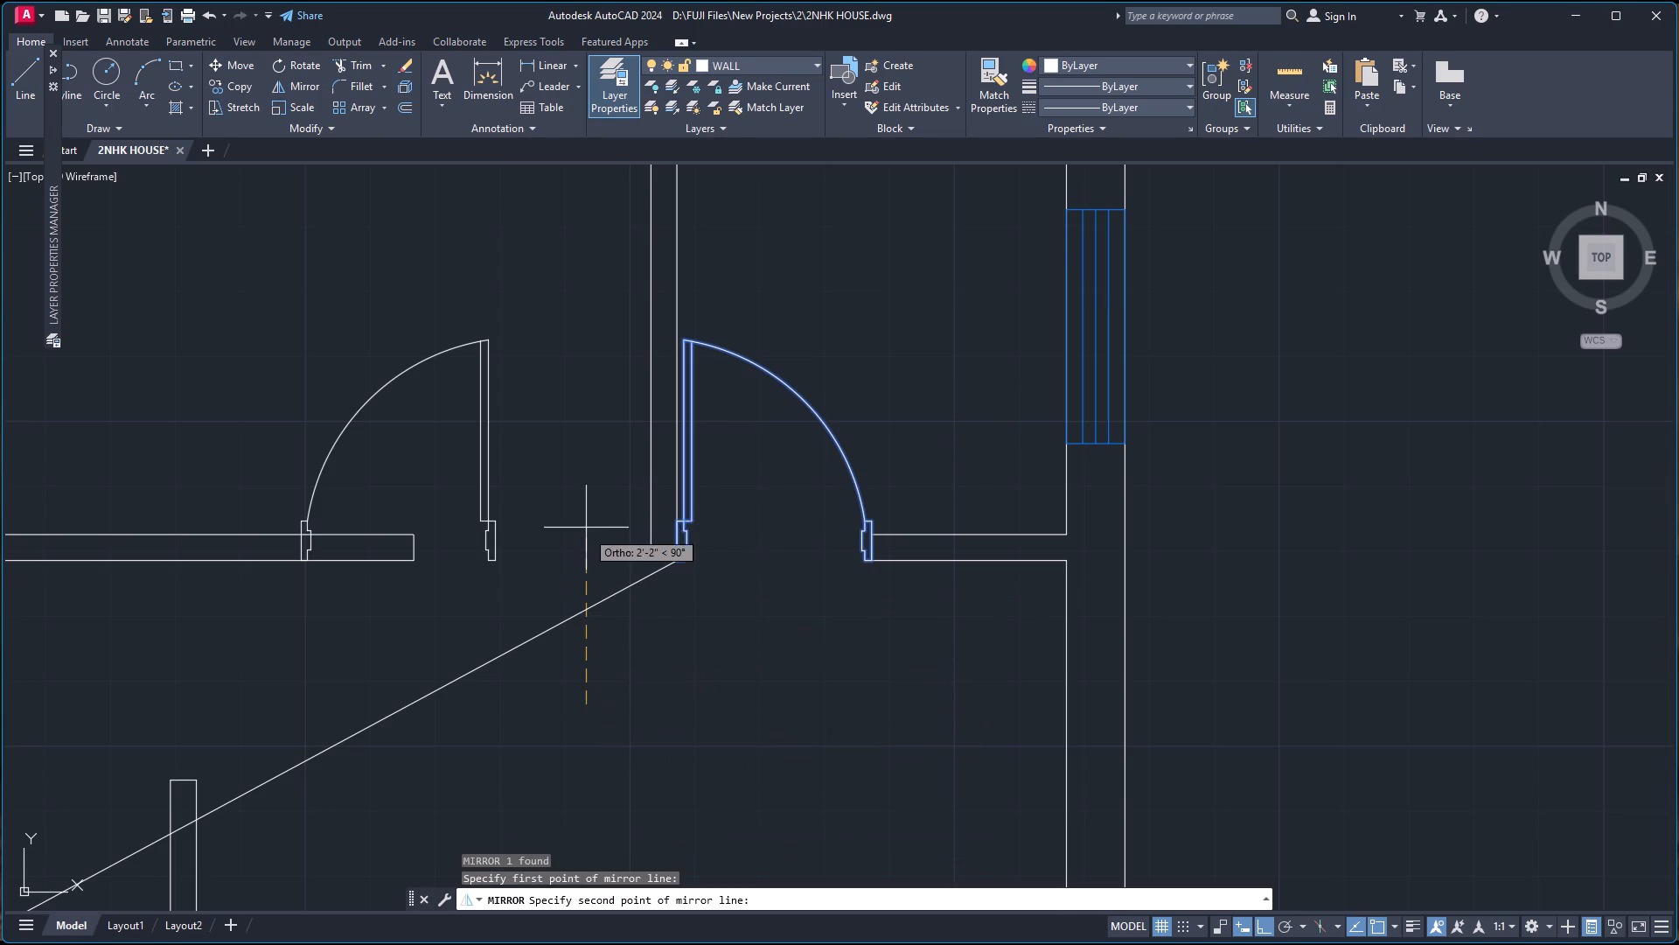
click(589, 502)
drag(632, 571, 588, 502)
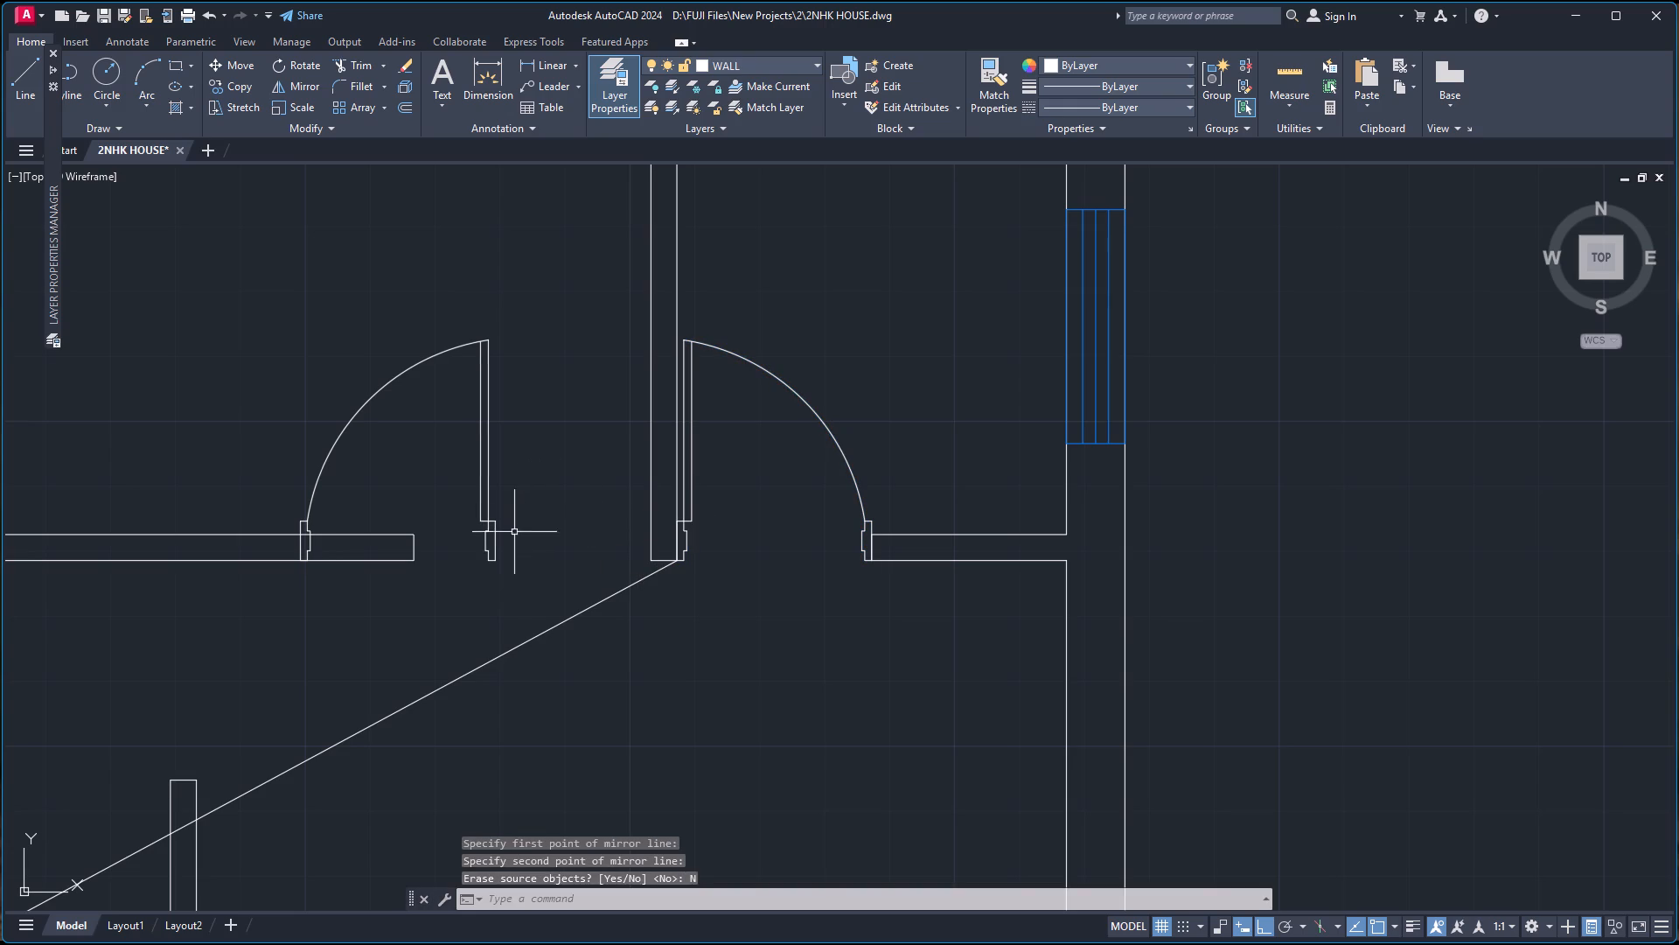
Align the mirrored AP0B07 door by its two lower outer corners to the opening below the large top room, scaling it to fit.
click(489, 556)
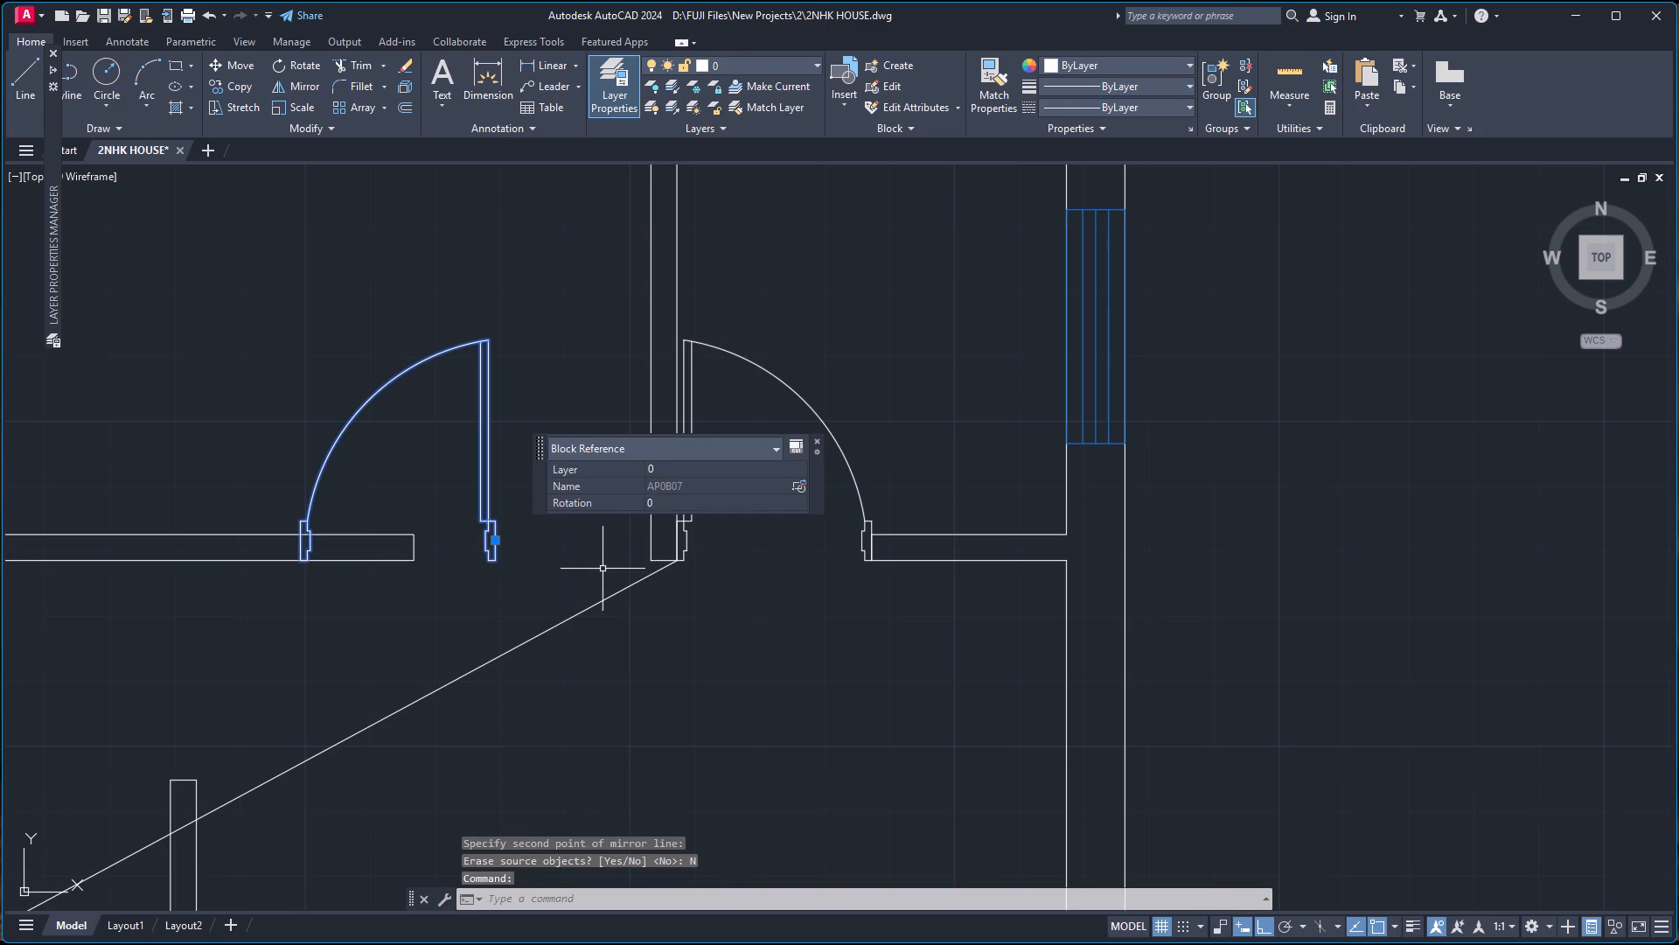
key(a)
key(l)
key(Return)
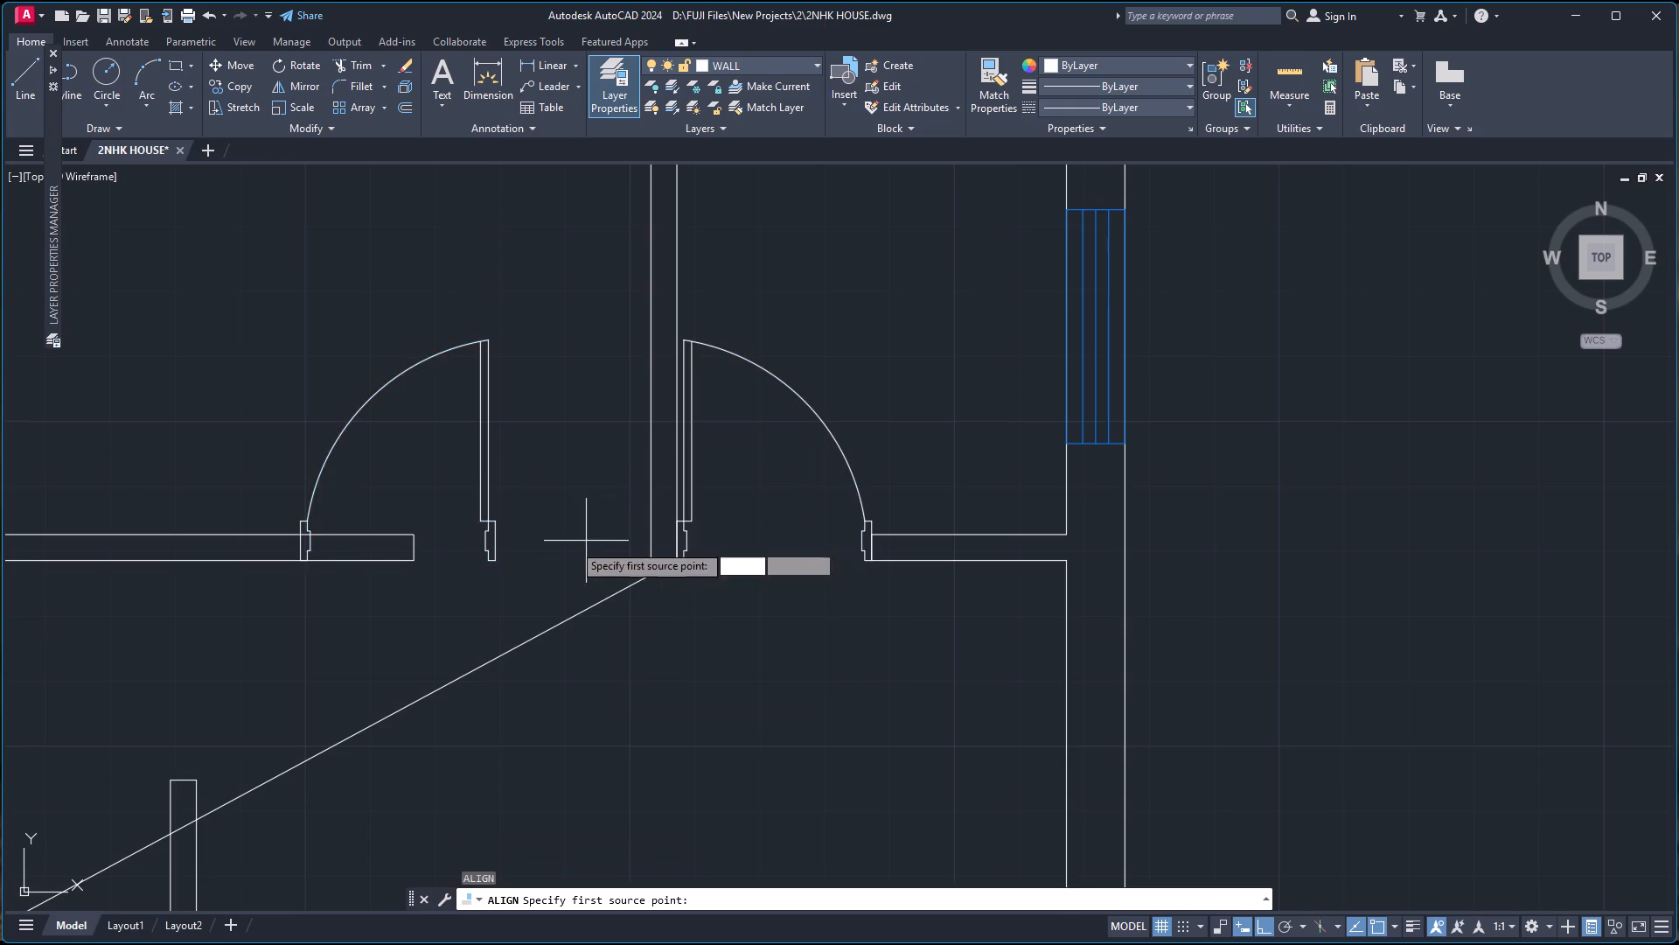
scroll(556, 548, up, 3)
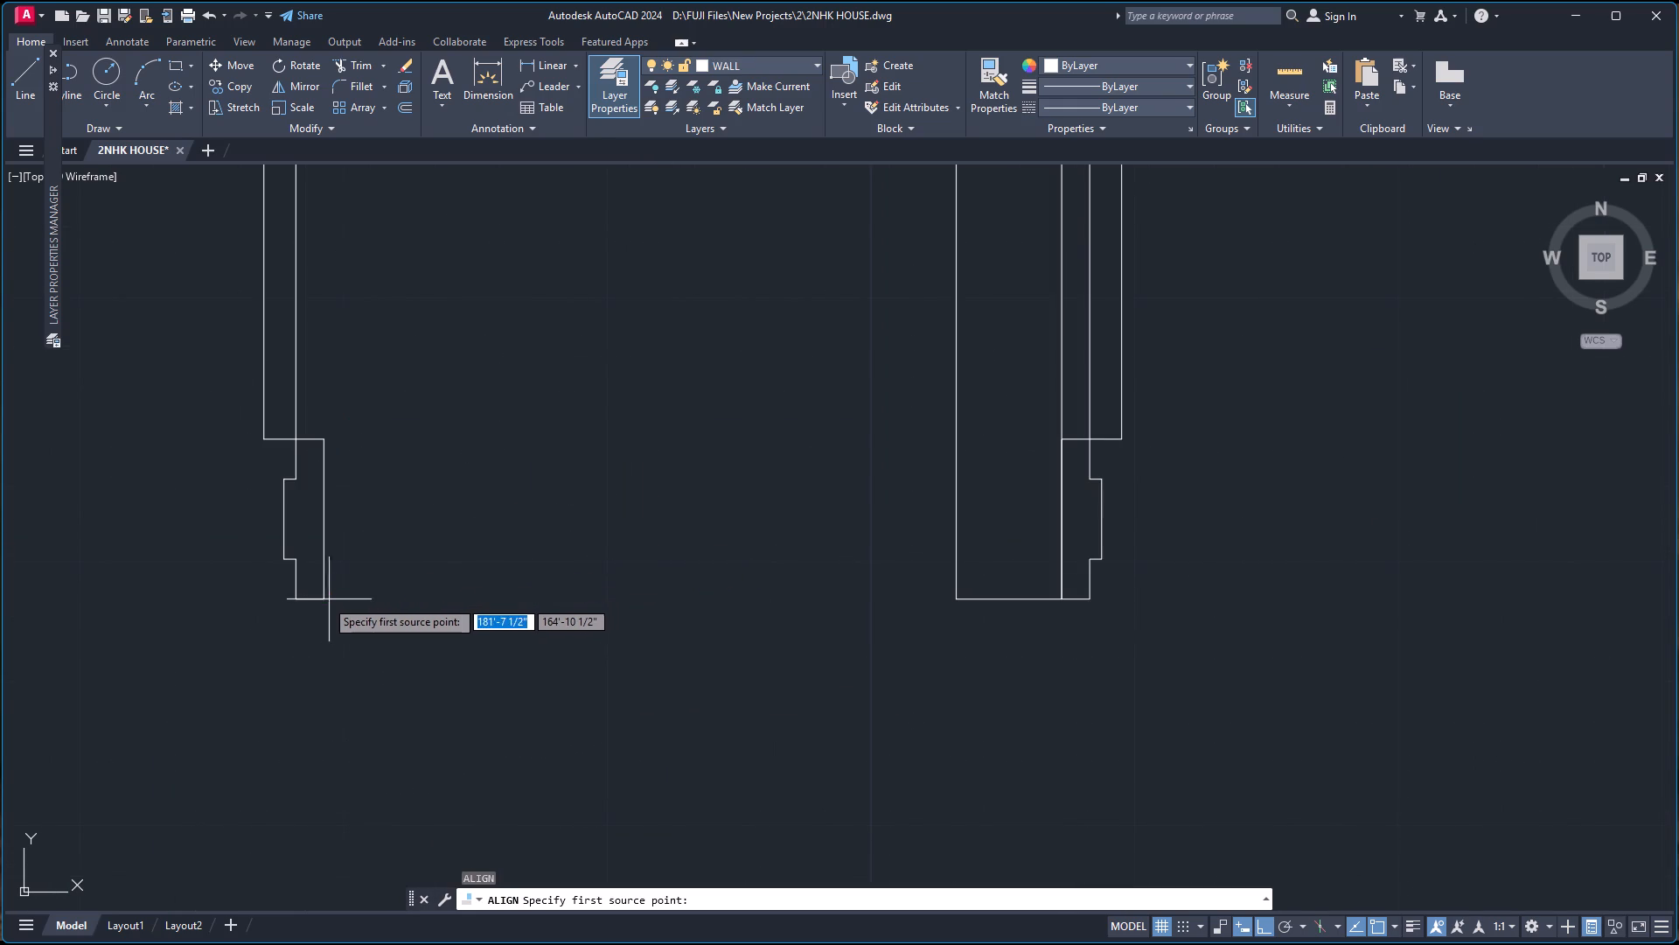
click(320, 601)
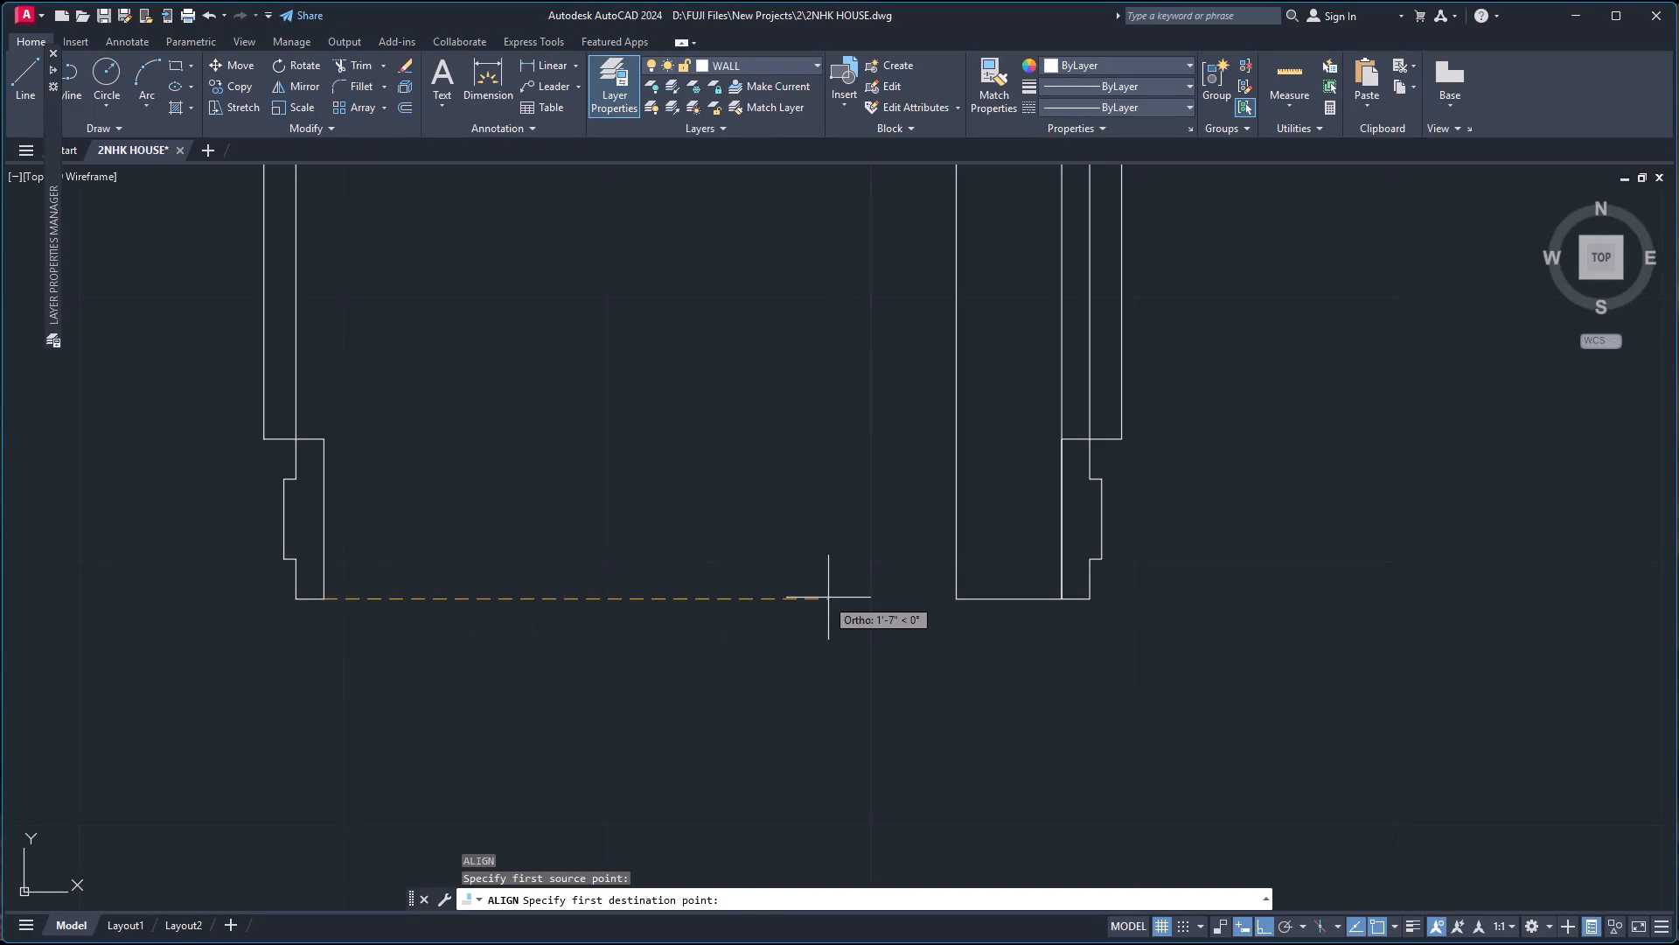
click(958, 597)
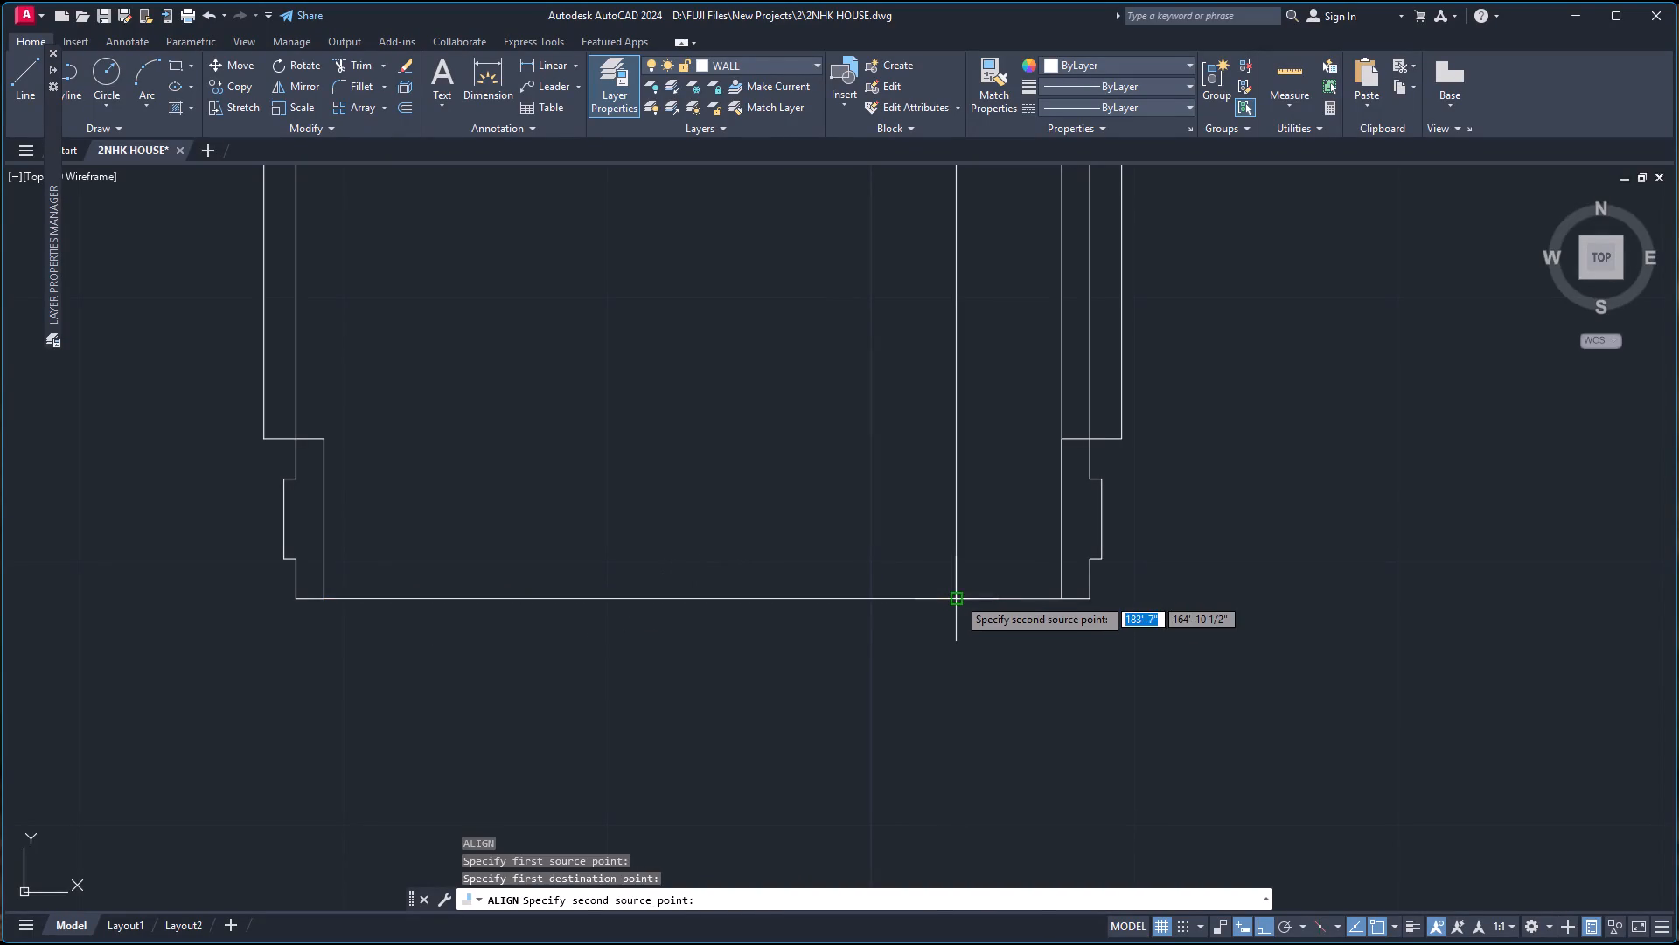
scroll(626, 580, down, 5)
scroll(425, 573, up, 5)
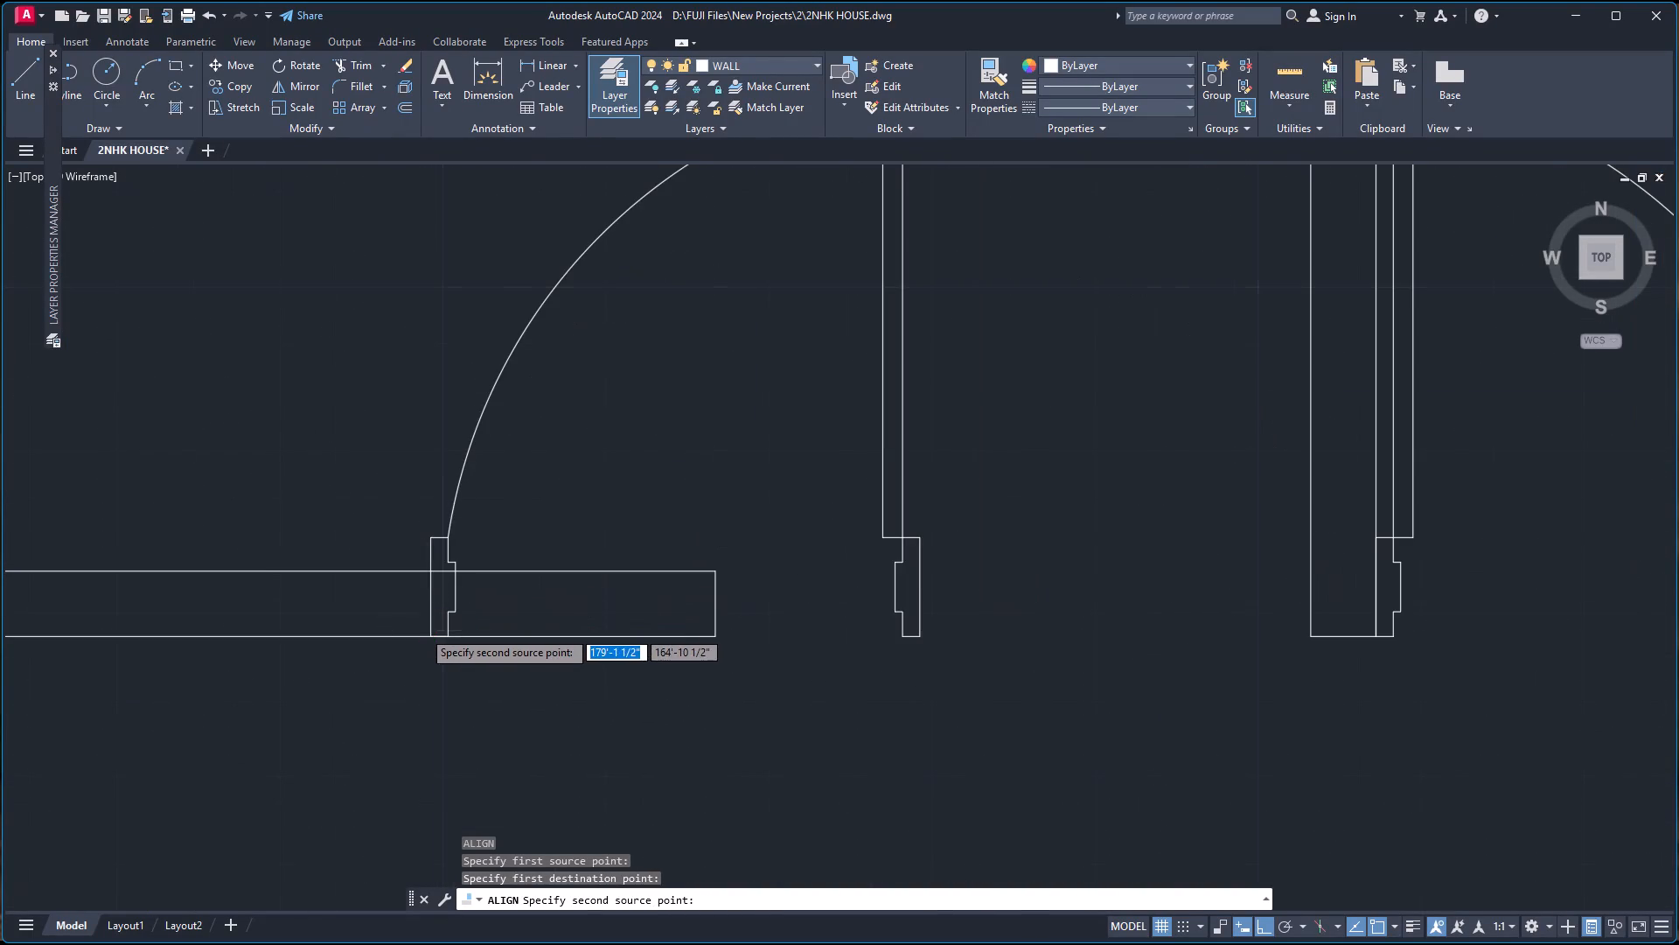
scroll(422, 630, up, 1)
click(436, 645)
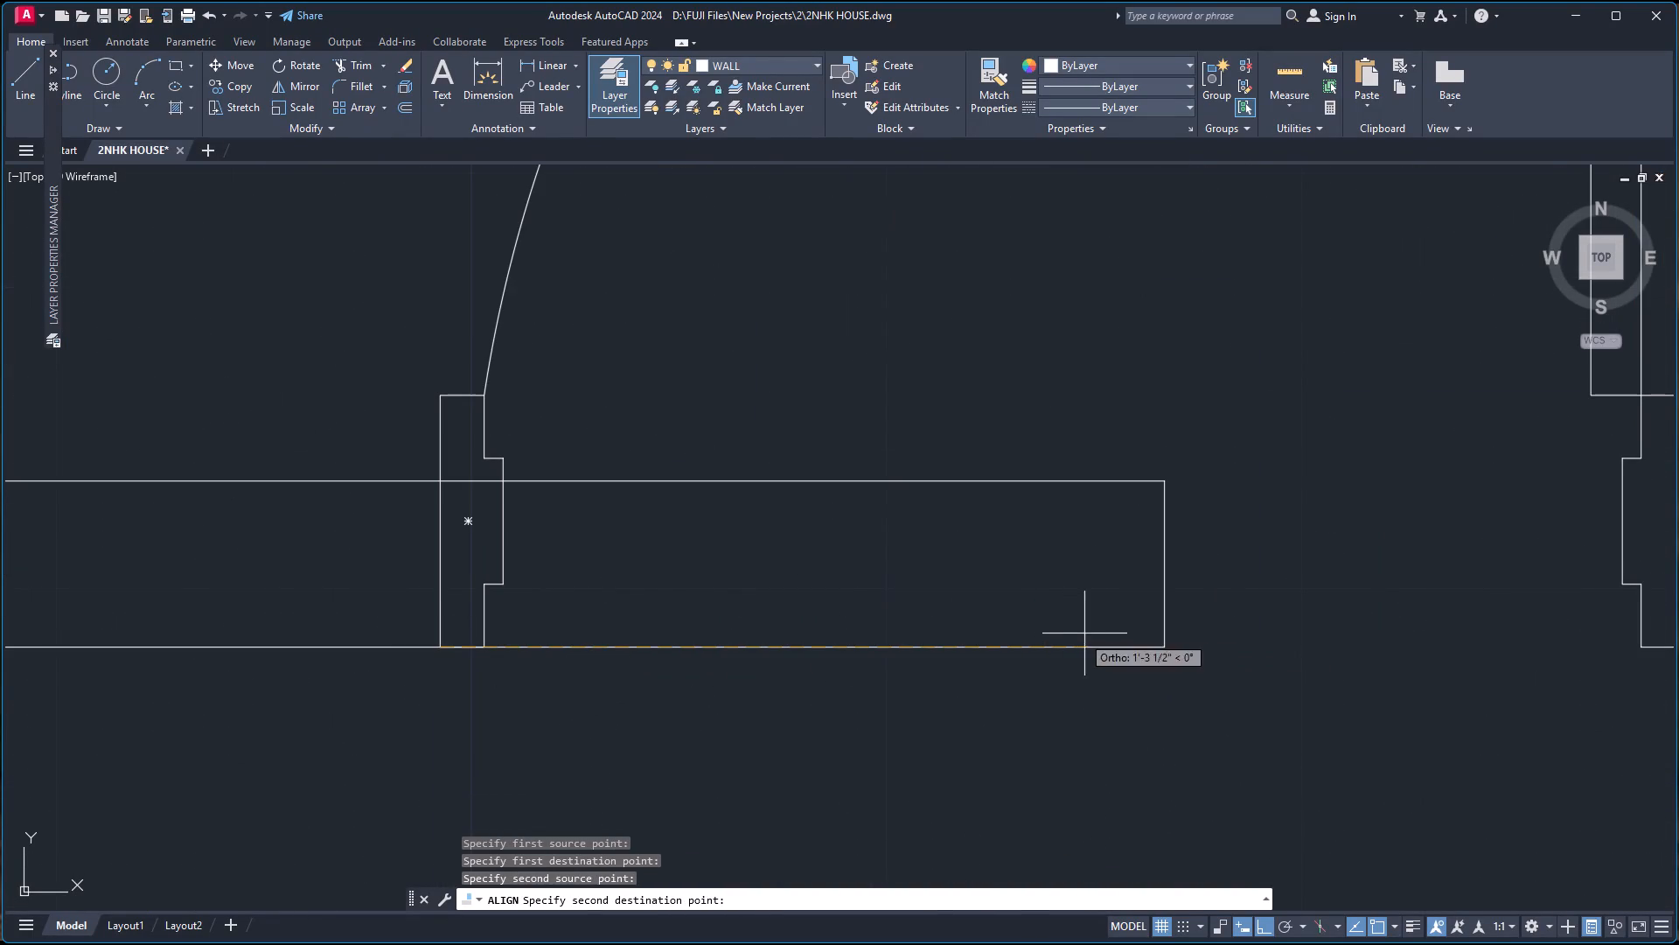
click(1169, 646)
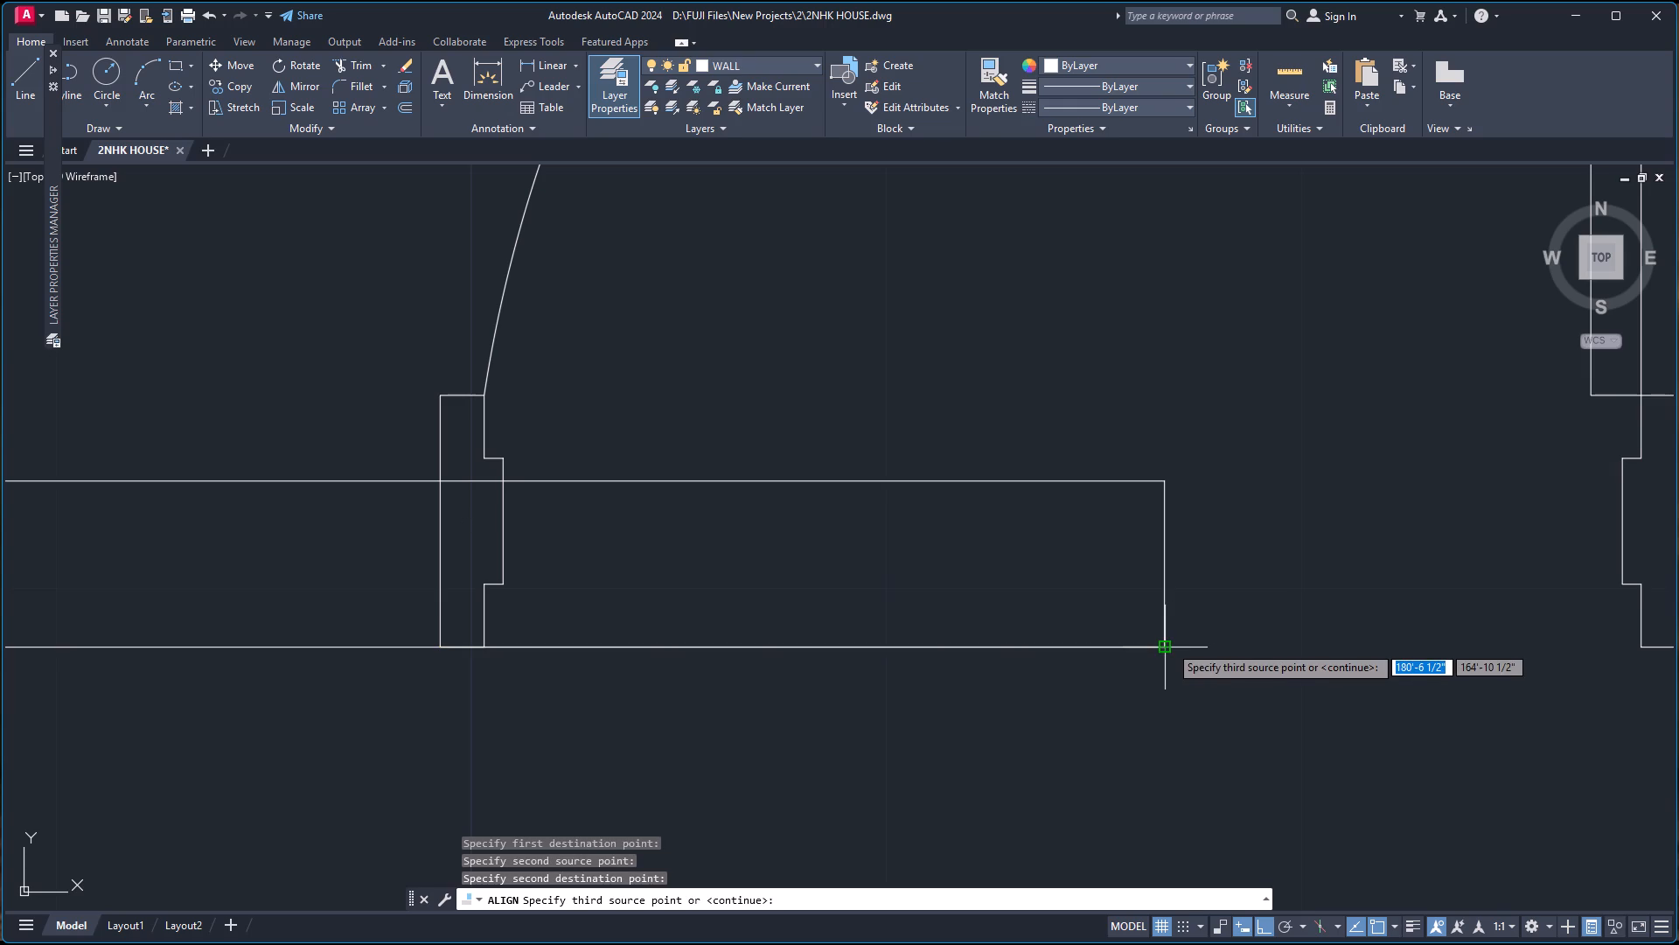
key(Return)
key(Up)
key(Return)
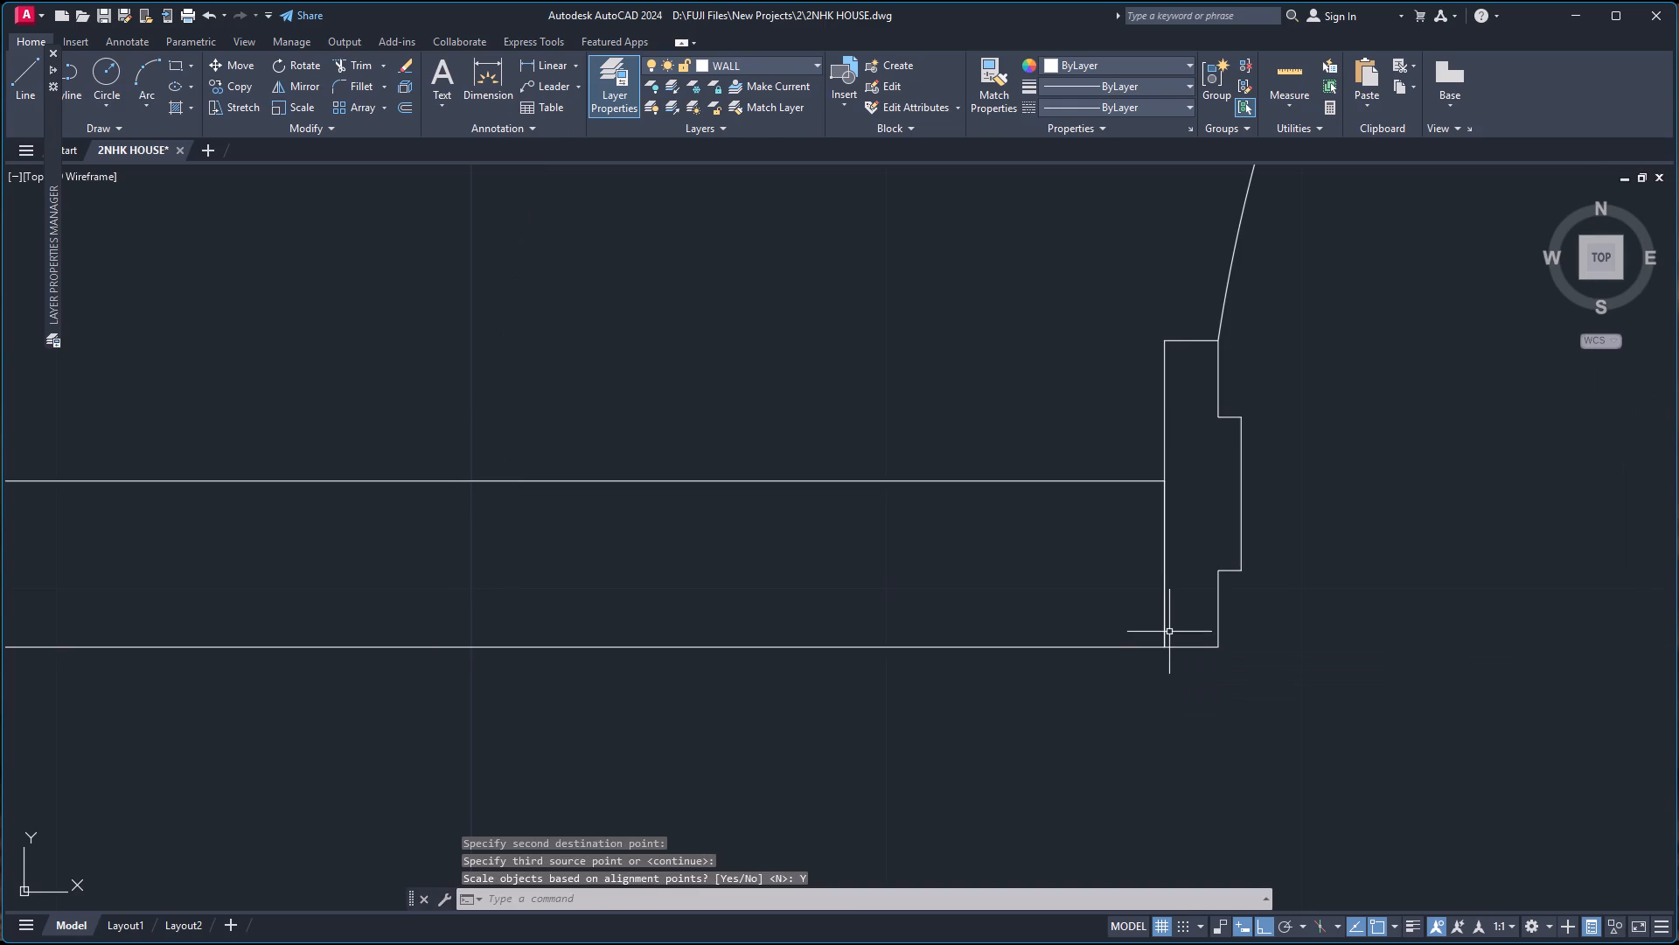
Mirror the large room's fitted door about a horizontal line above it, keeping the original, to place a copy near the upper small room.
scroll(1275, 485, down, 5)
scroll(1584, 448, down, 1)
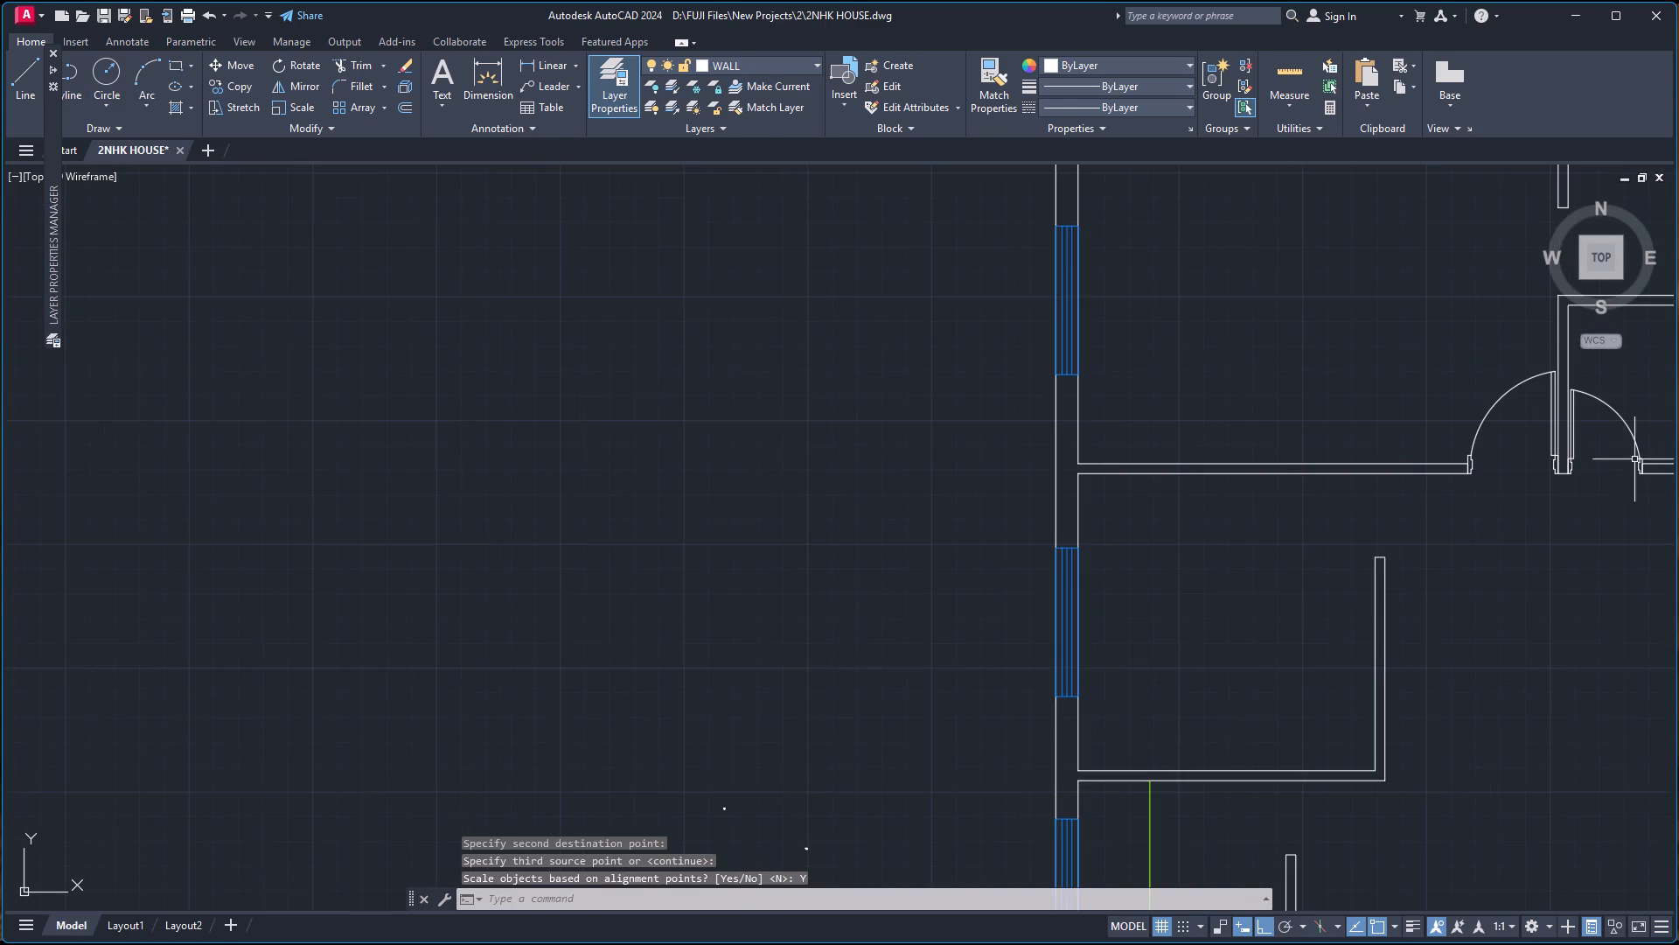
scroll(1678, 433, down, 3)
scroll(1466, 391, down, 2)
scroll(1564, 359, up, 3)
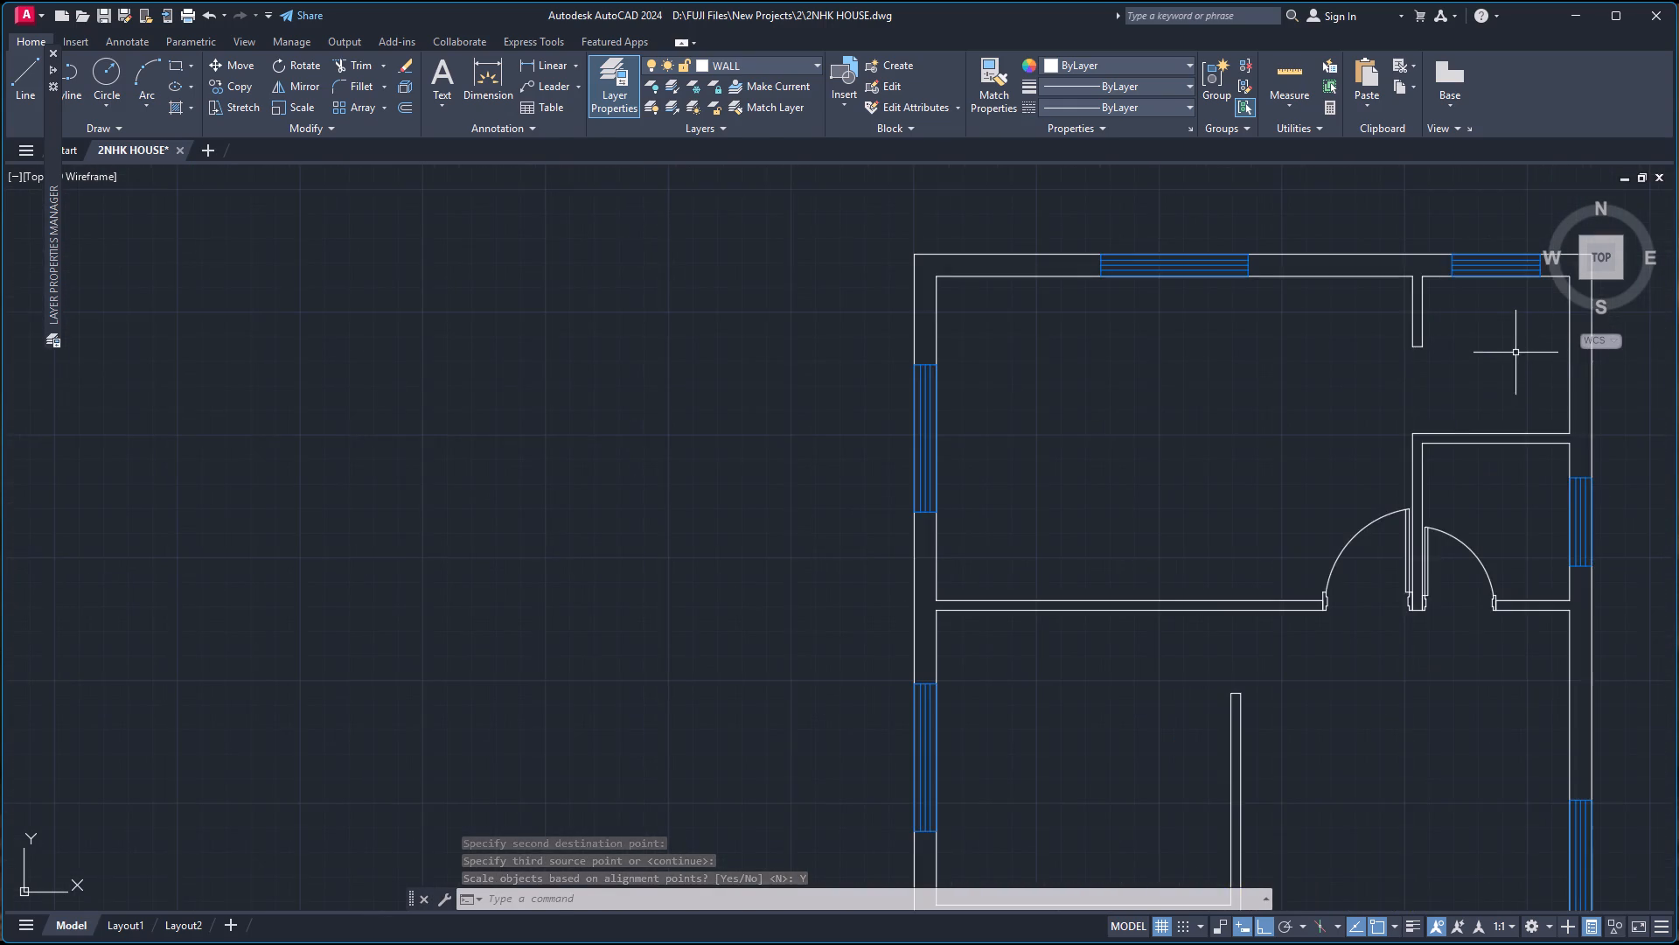
scroll(1508, 357, up, 1)
click(1330, 602)
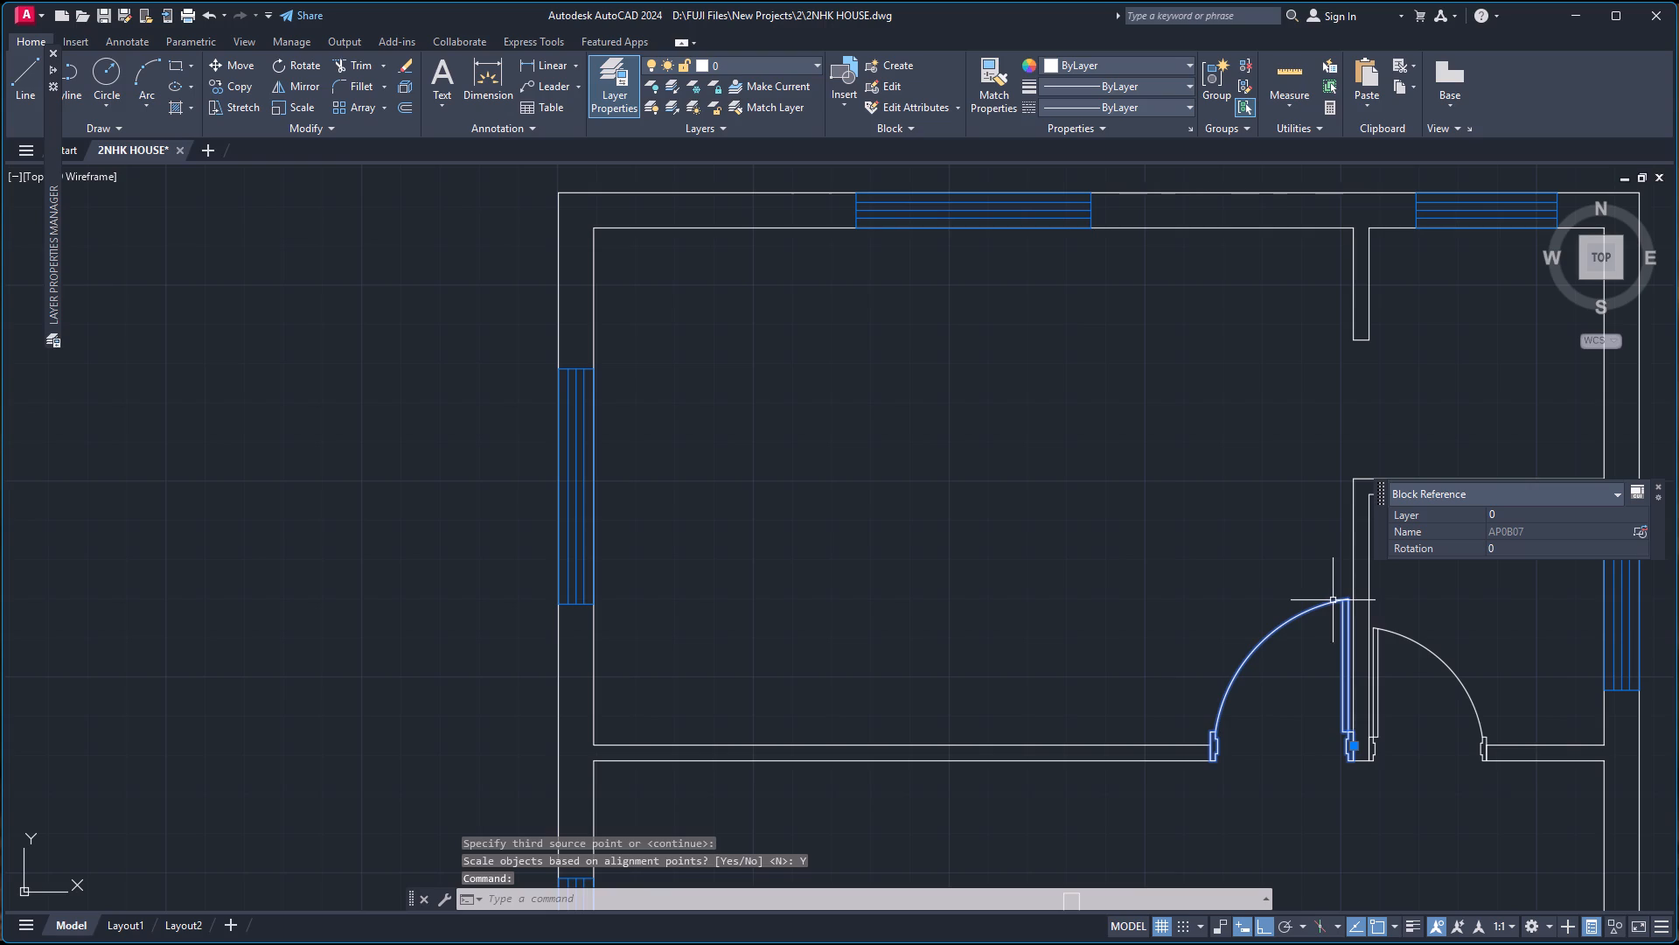
text(MI)
key(Return)
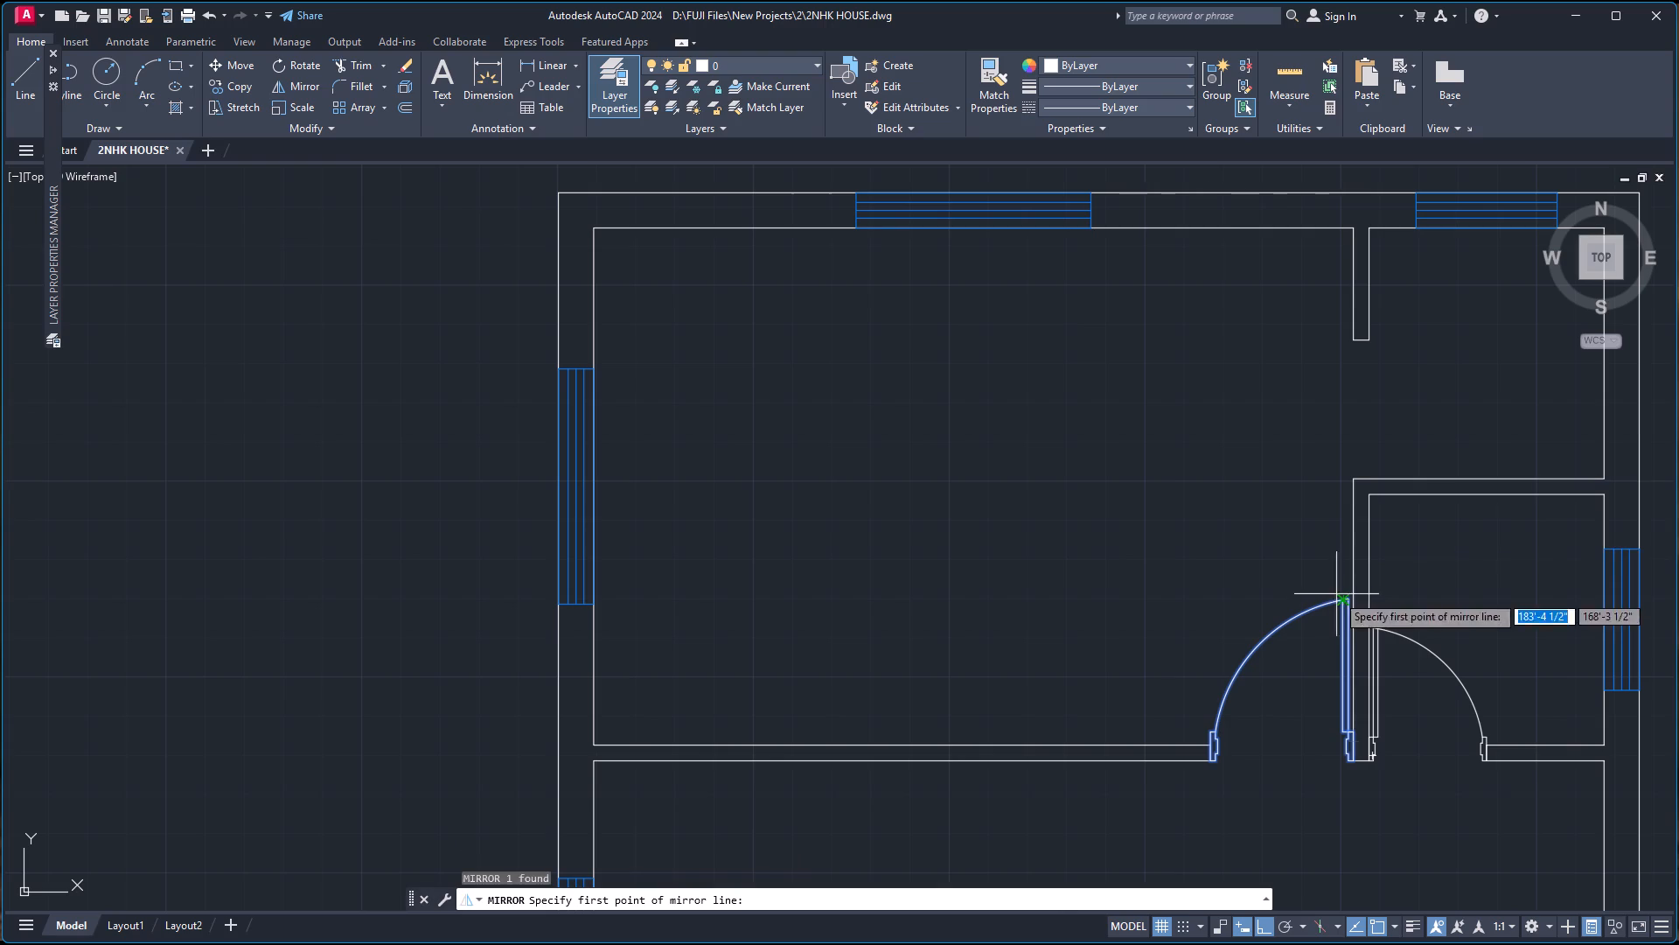
click(1324, 550)
click(699, 551)
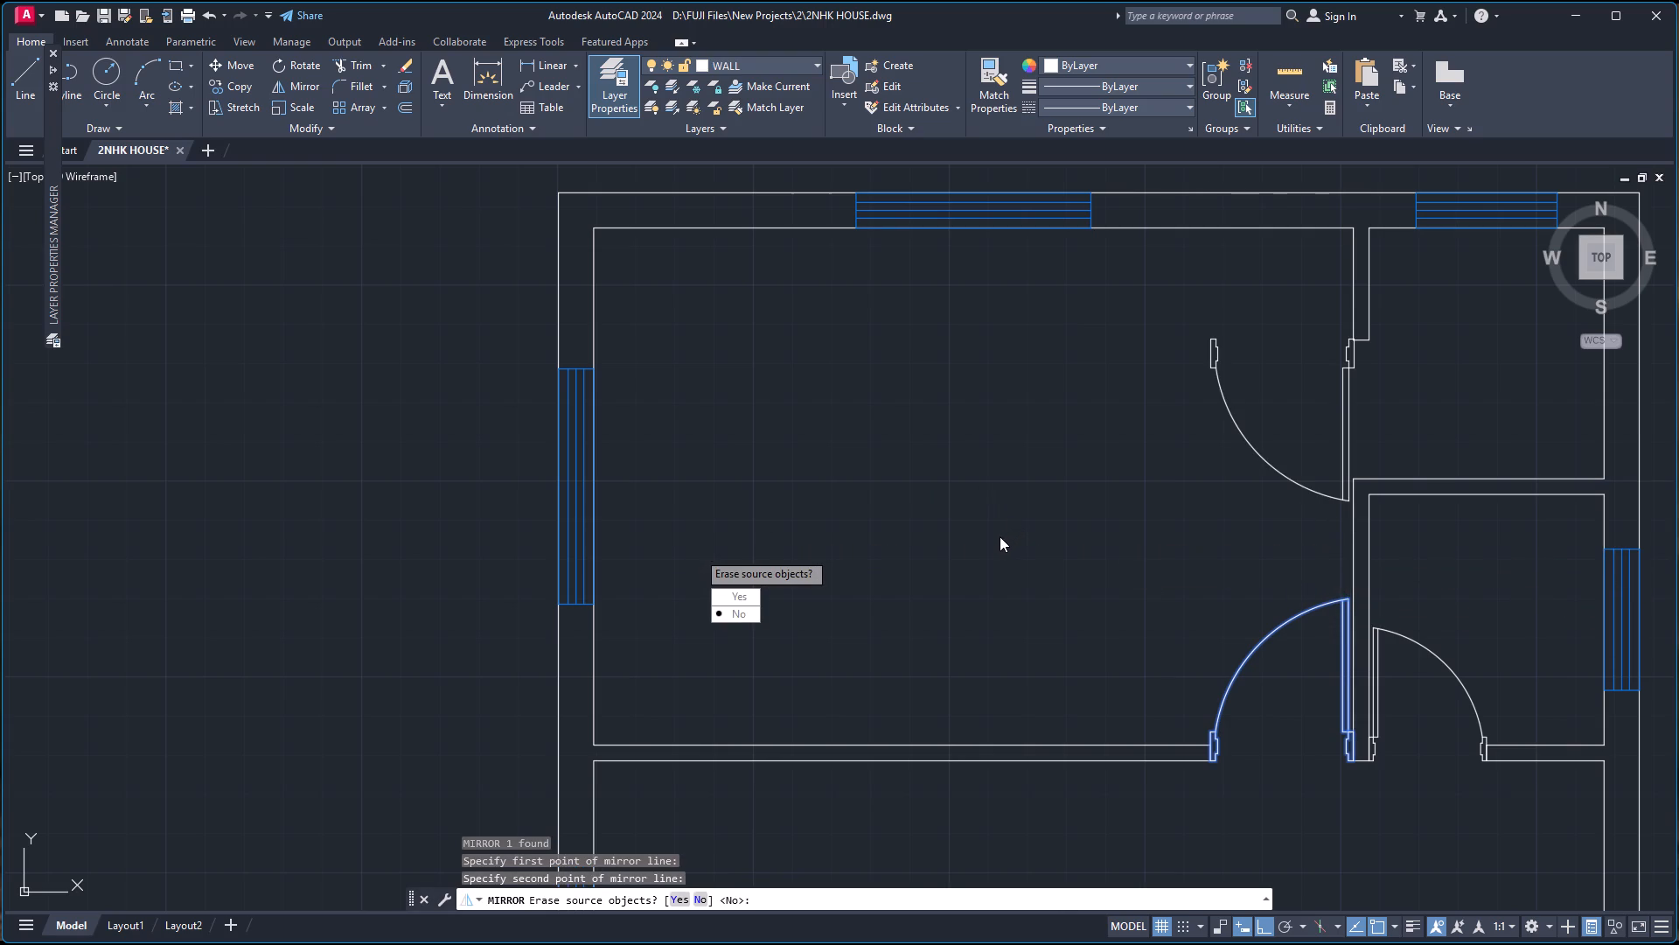
drag(736, 619, 697, 550)
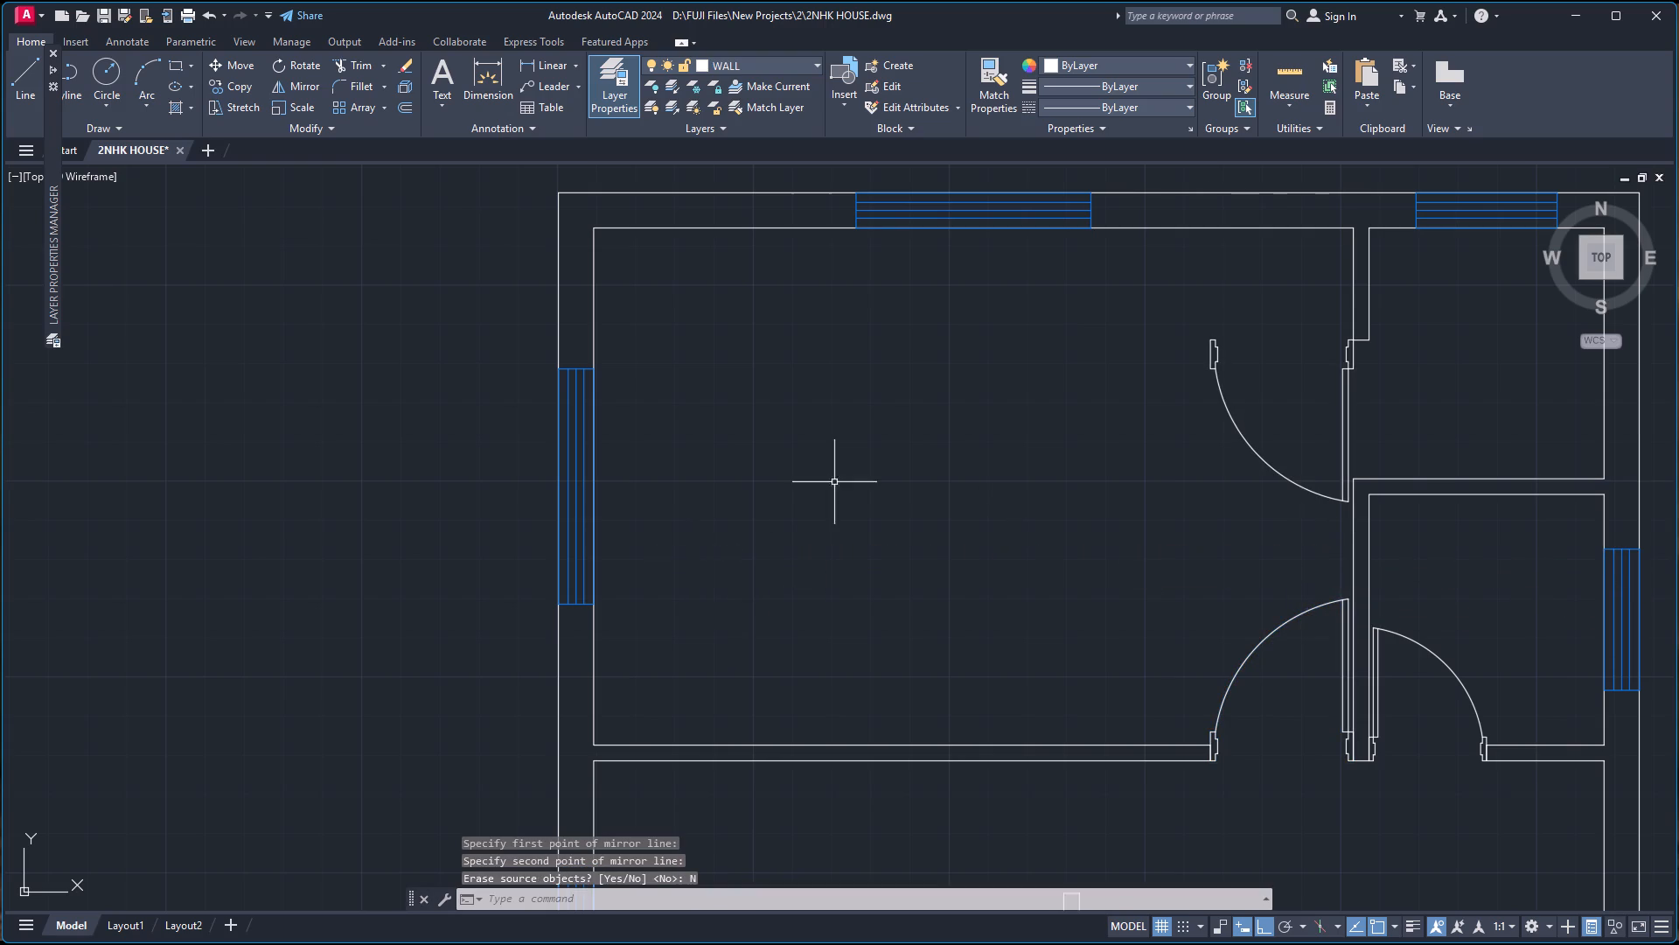
Mirror the upper door copy about a vertical line into the upper small room, and delete the source copy left in the large room.
scroll(943, 476, down, 3)
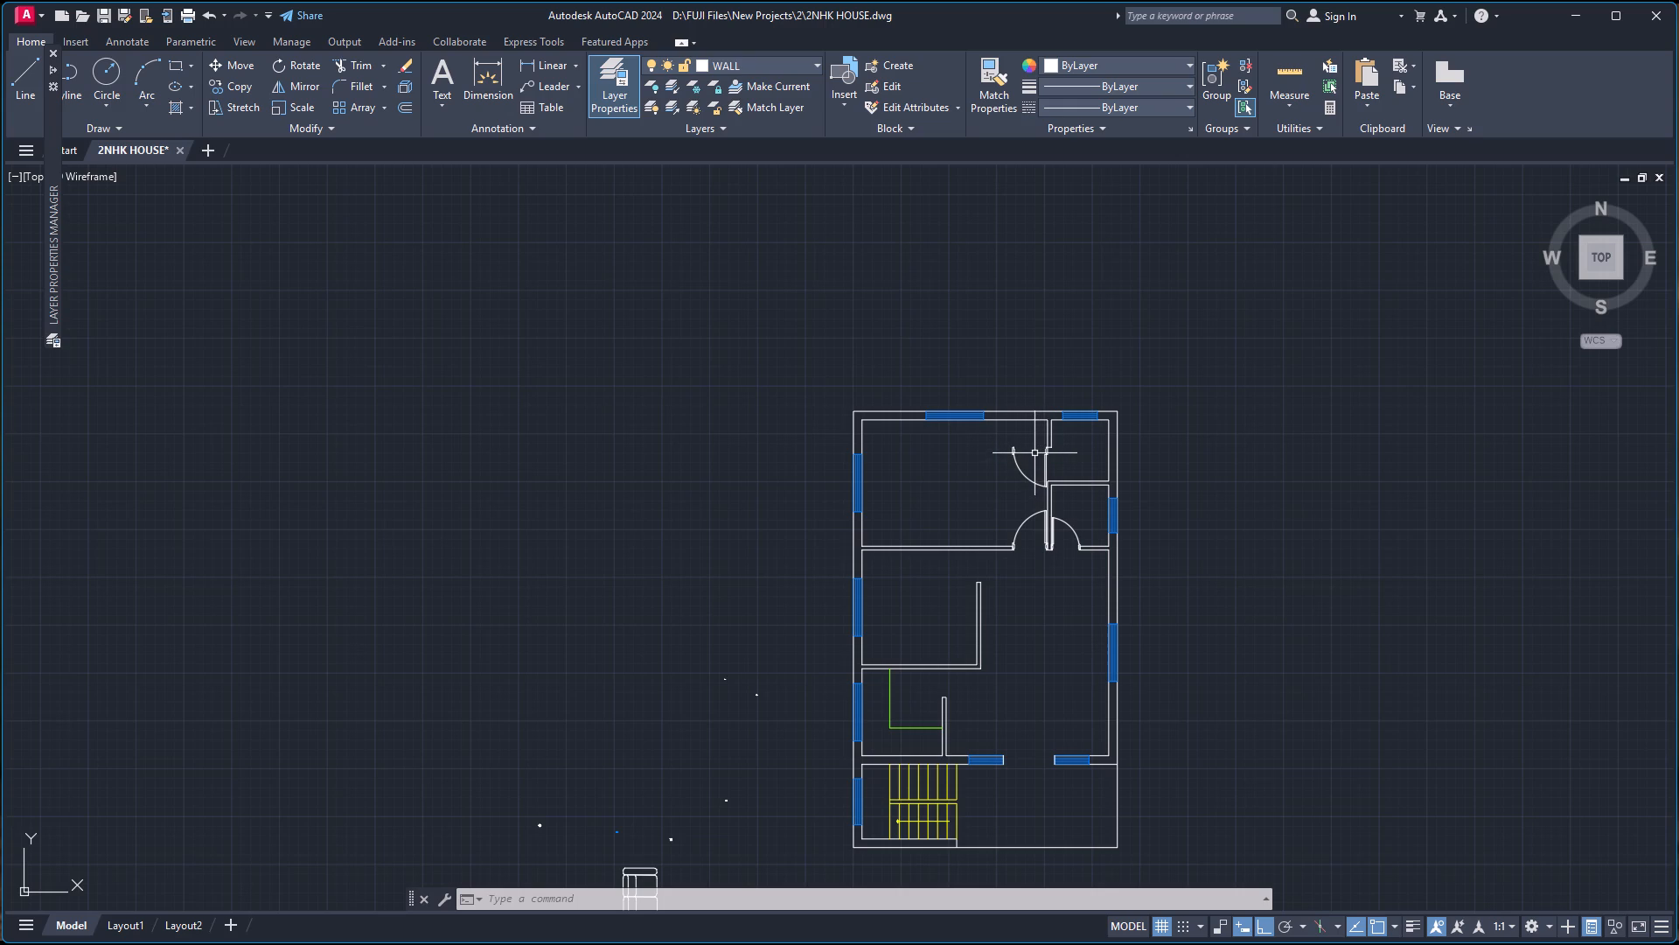
click(1042, 454)
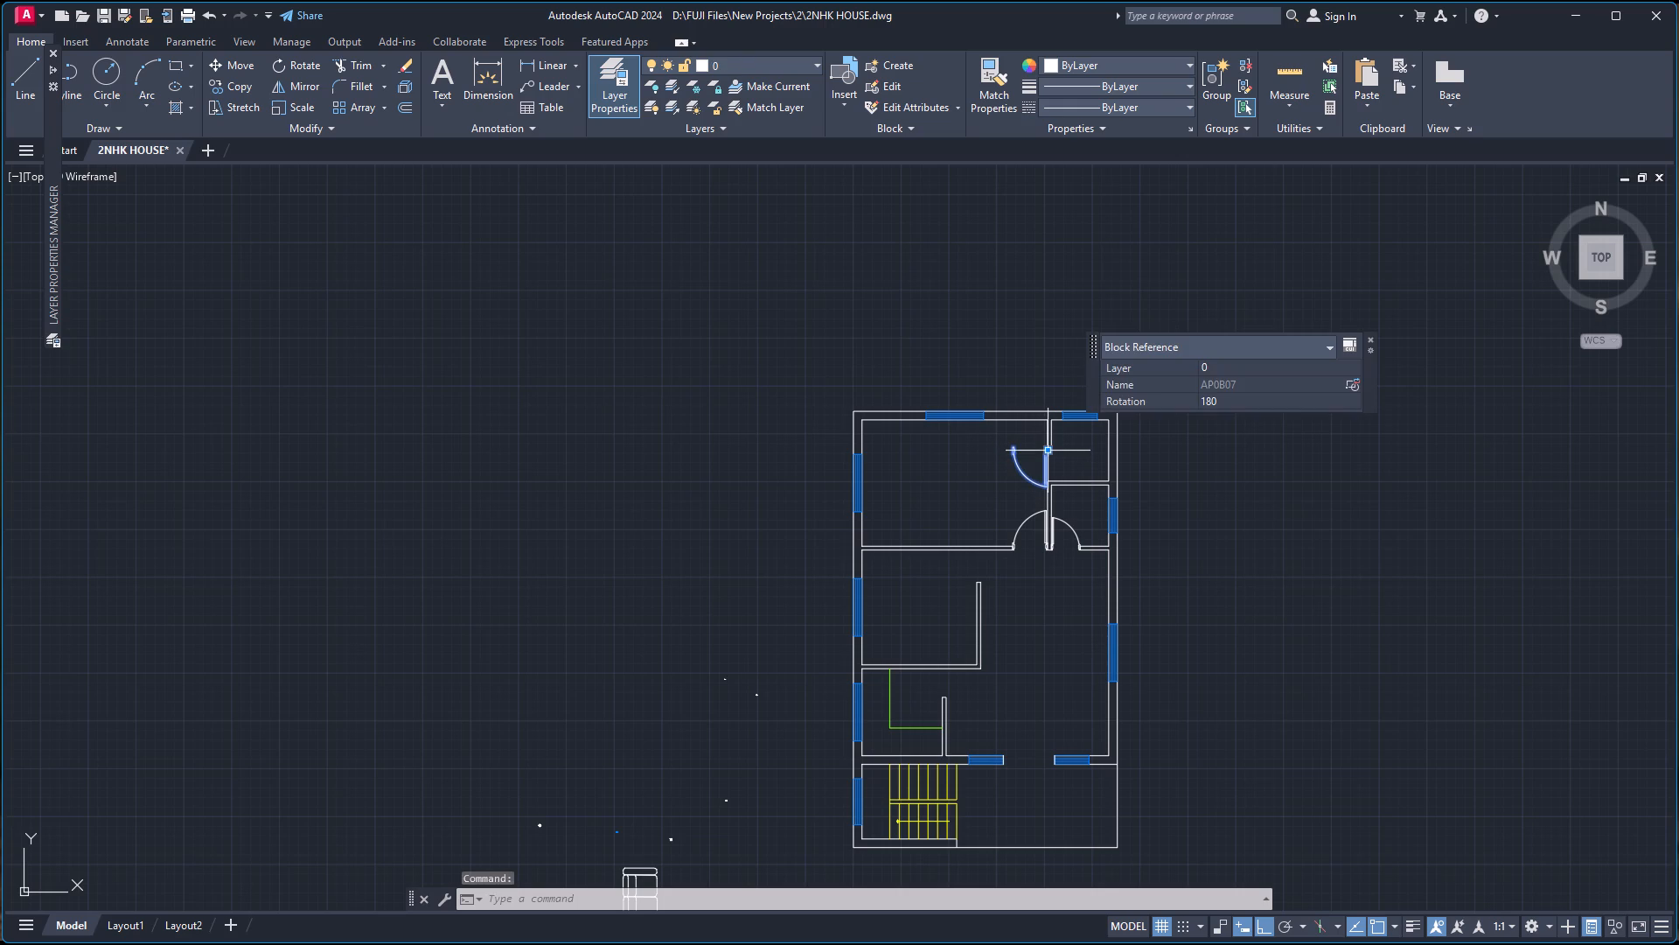
text(MI)
key(Return)
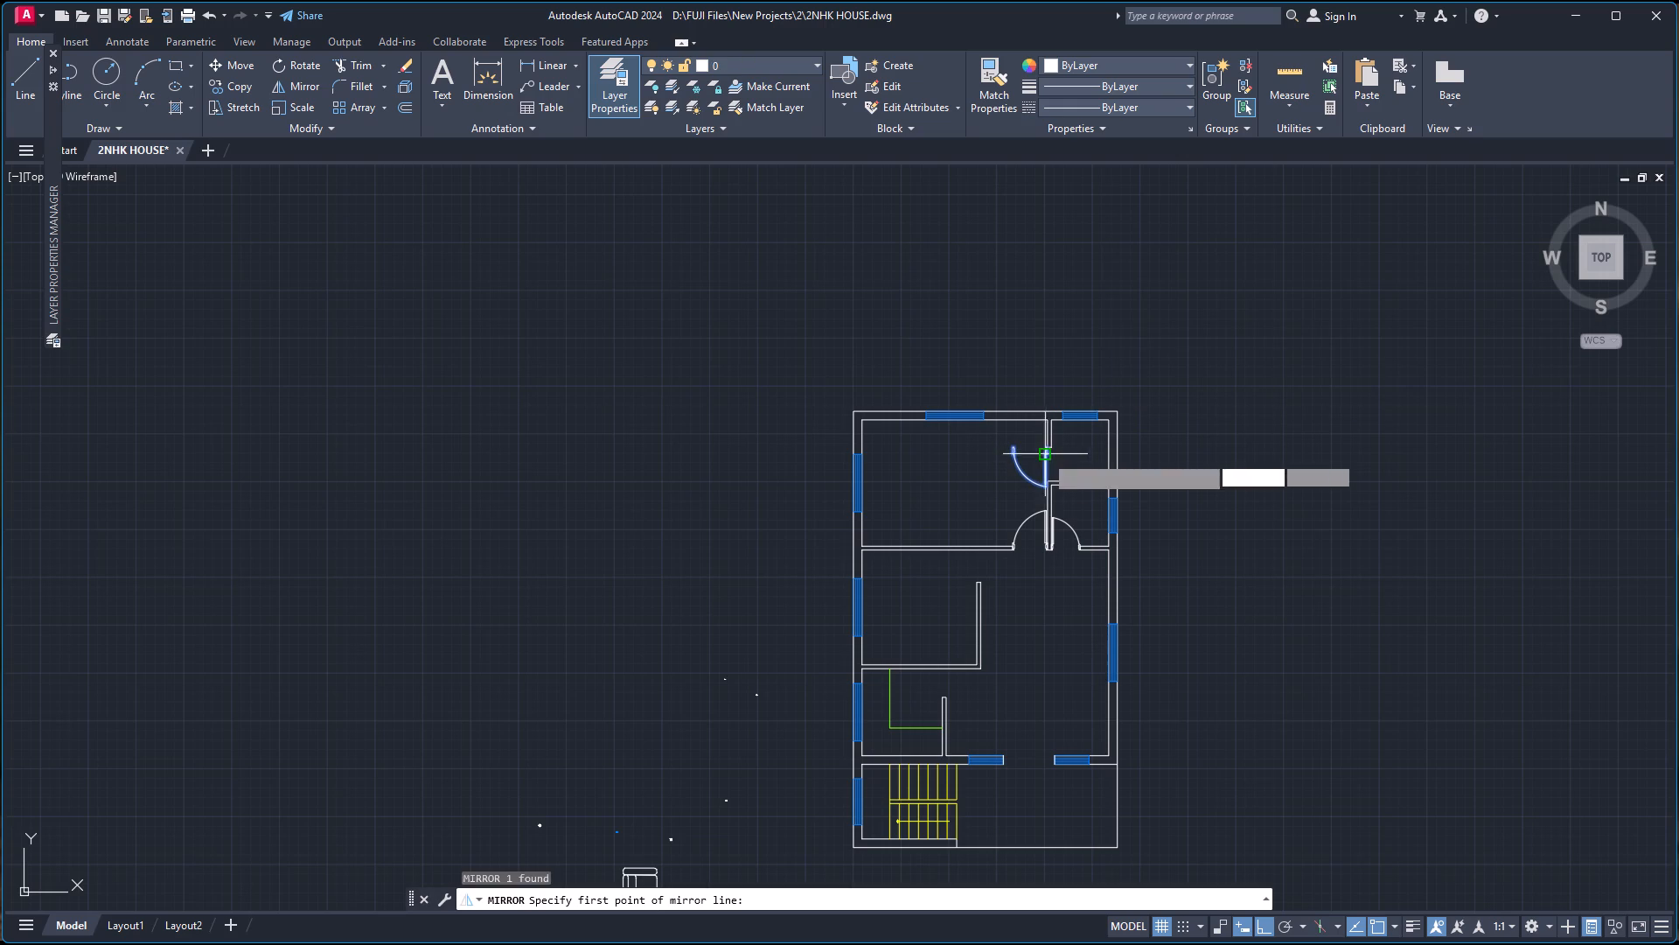
click(1060, 469)
click(1064, 439)
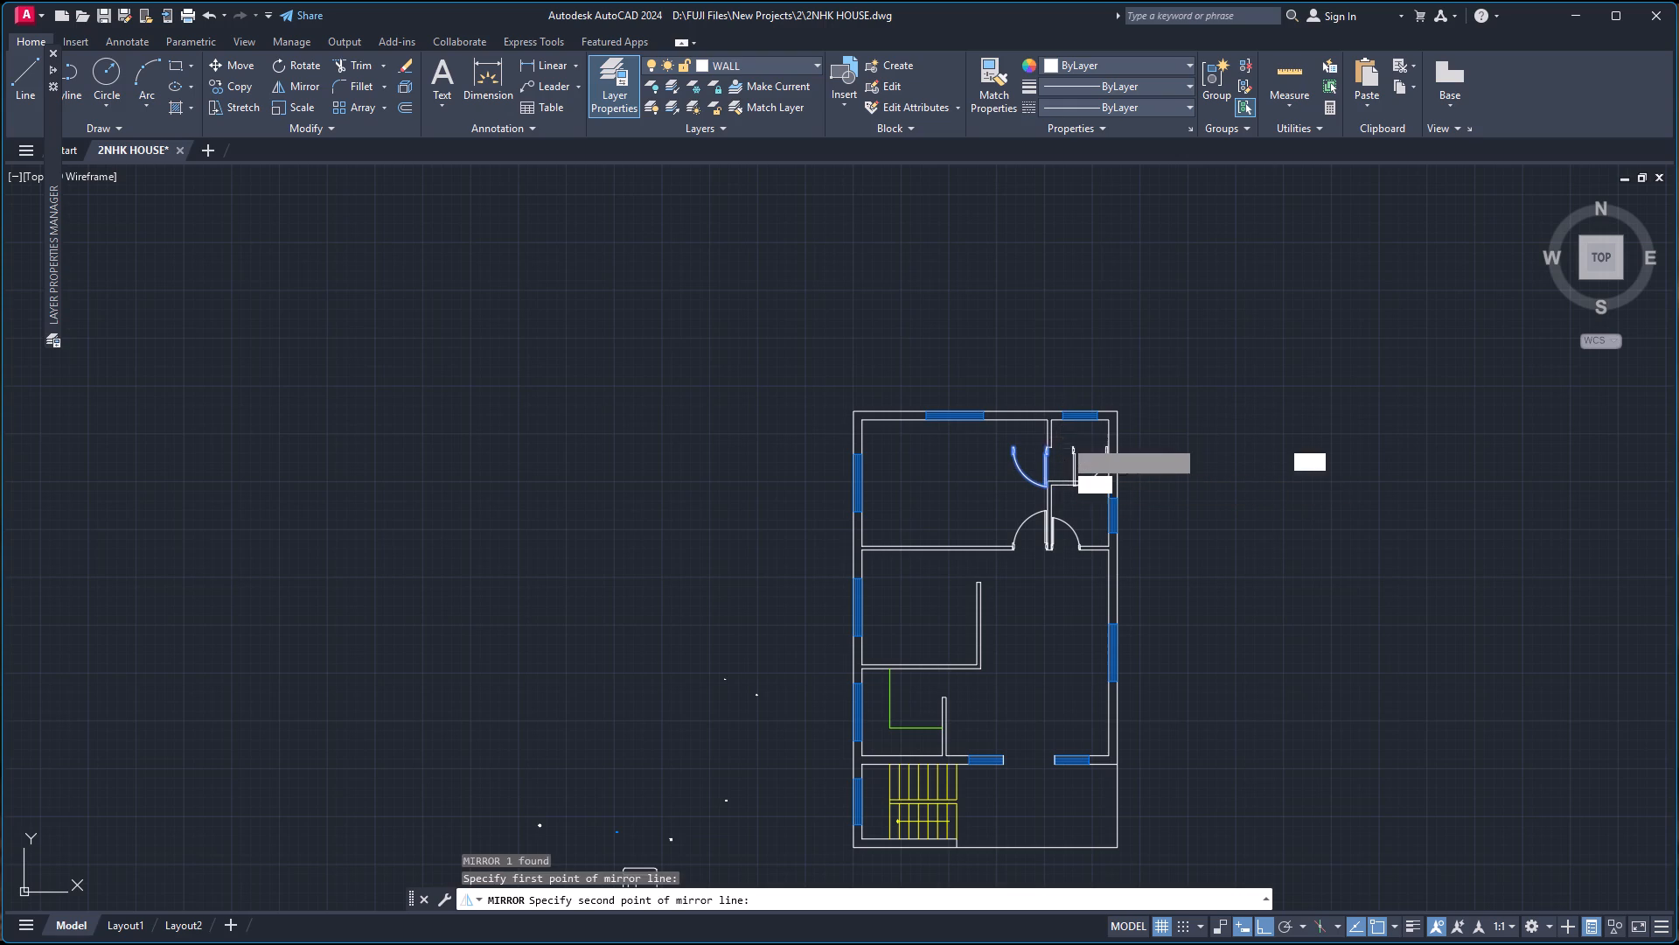
drag(1084, 496, 1065, 439)
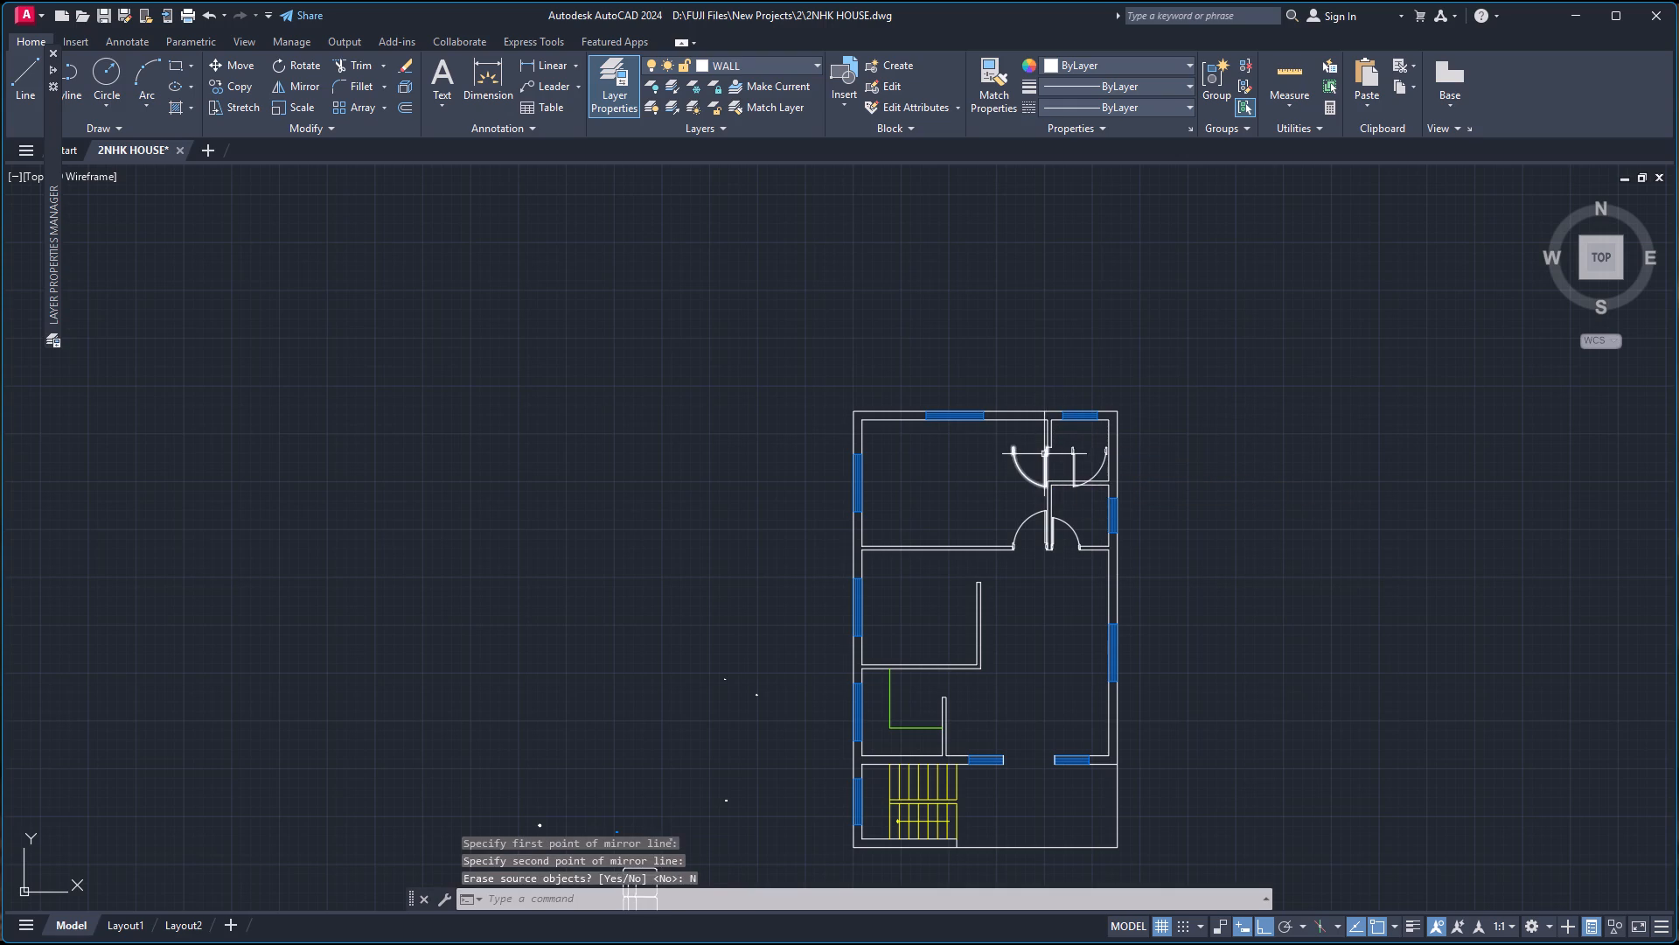
click(1044, 454)
key(Delete)
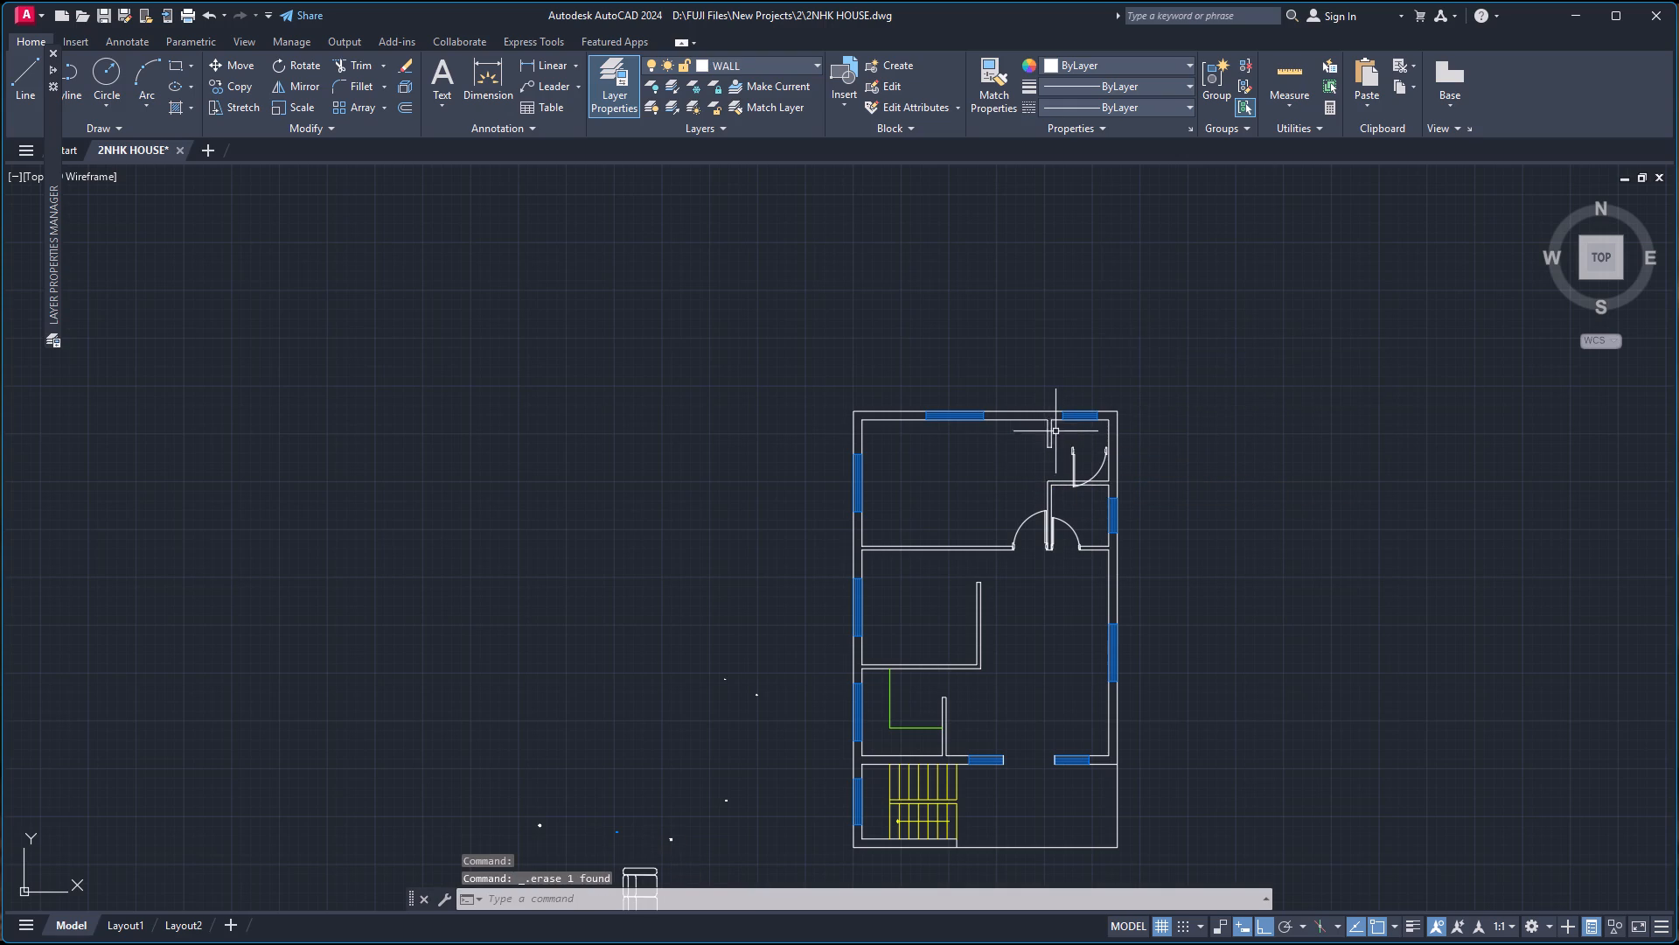
Align the door in the upper small room by its two upper outer corners to the partition's opening, scaling it to fit.
scroll(1055, 433, up, 4)
click(1140, 517)
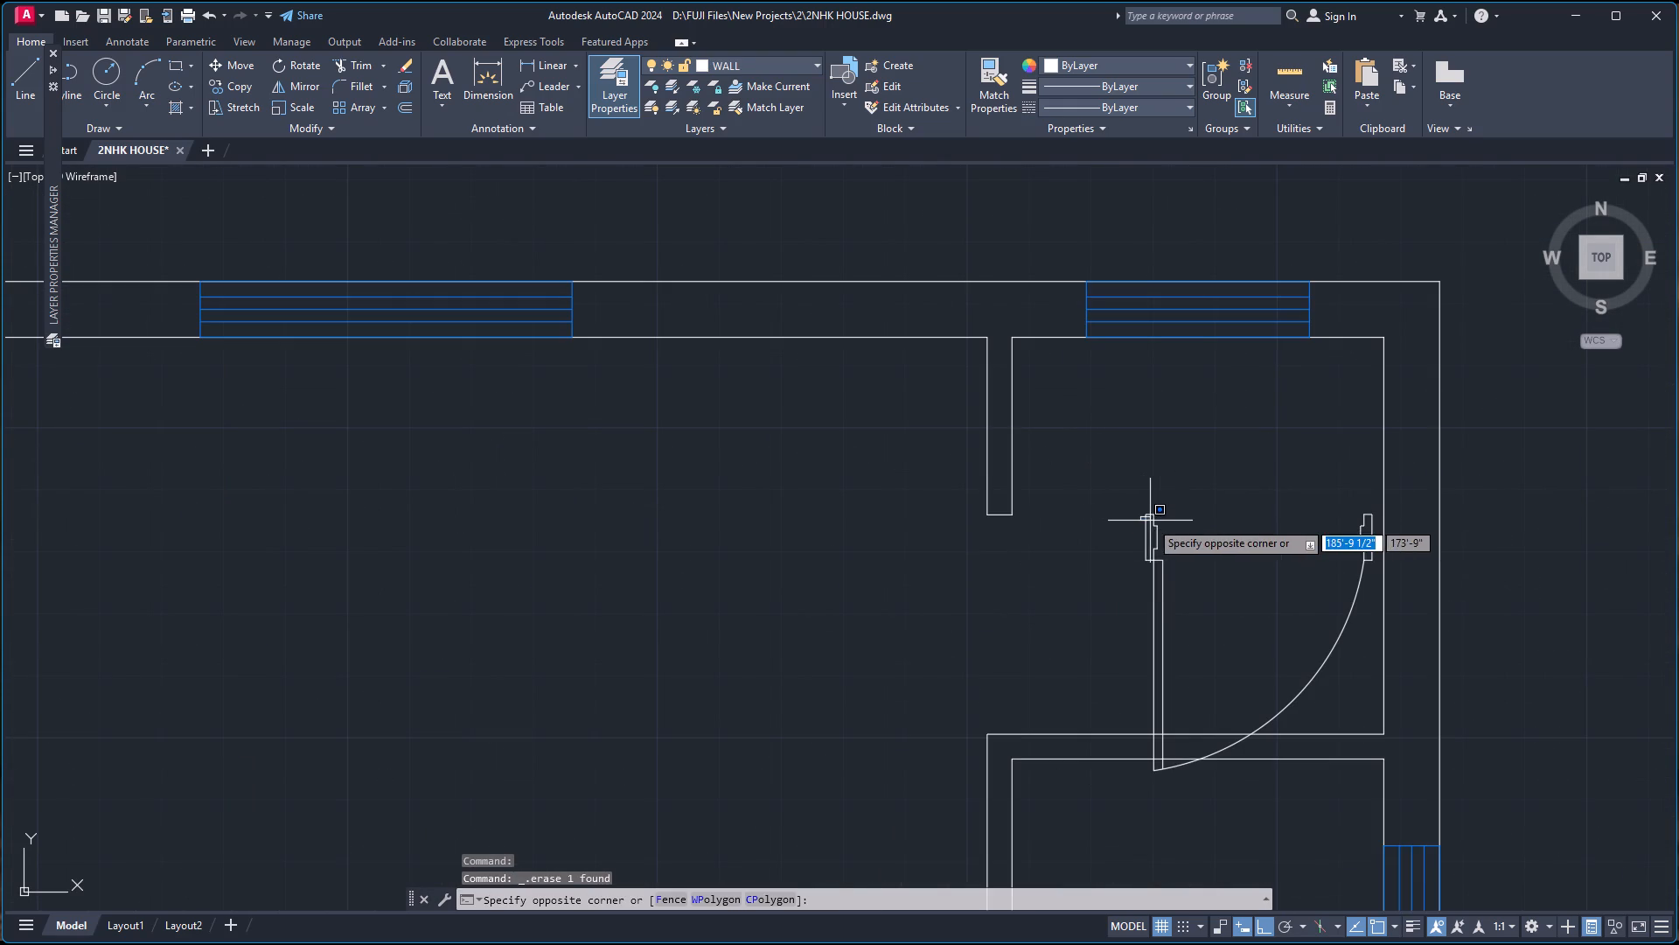
click(1150, 521)
click(1171, 524)
click(1118, 538)
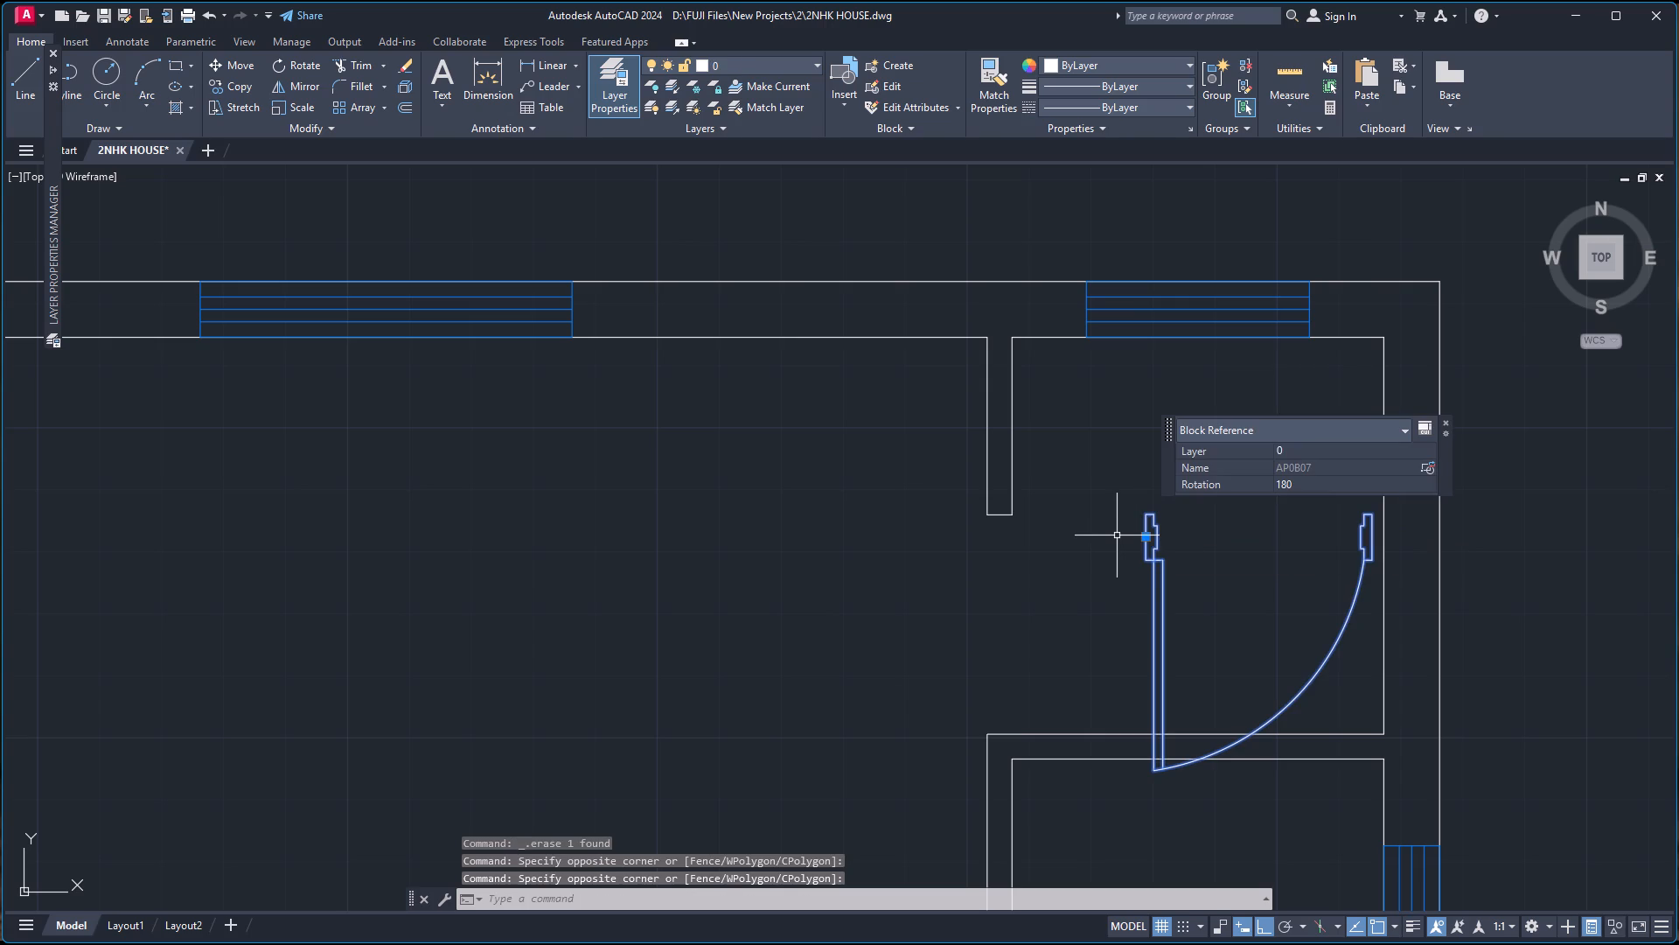
key(a)
key(l)
key(Return)
scroll(1125, 510, up, 3)
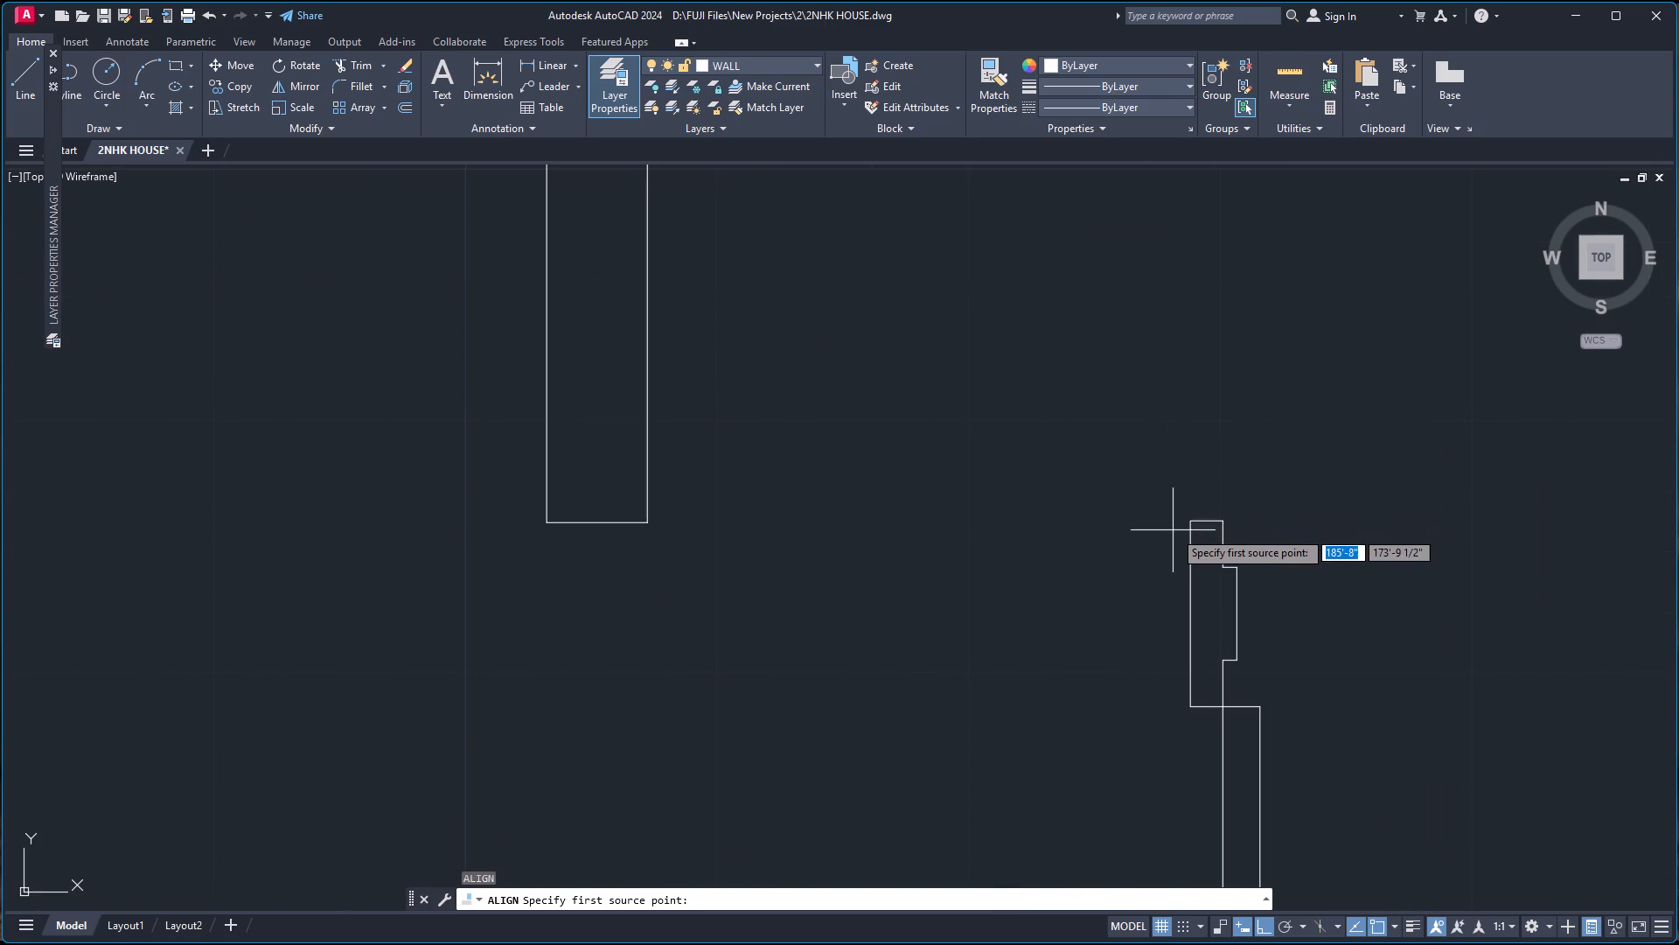
click(1187, 523)
scroll(1072, 537, down, 5)
scroll(1012, 593, up, 3)
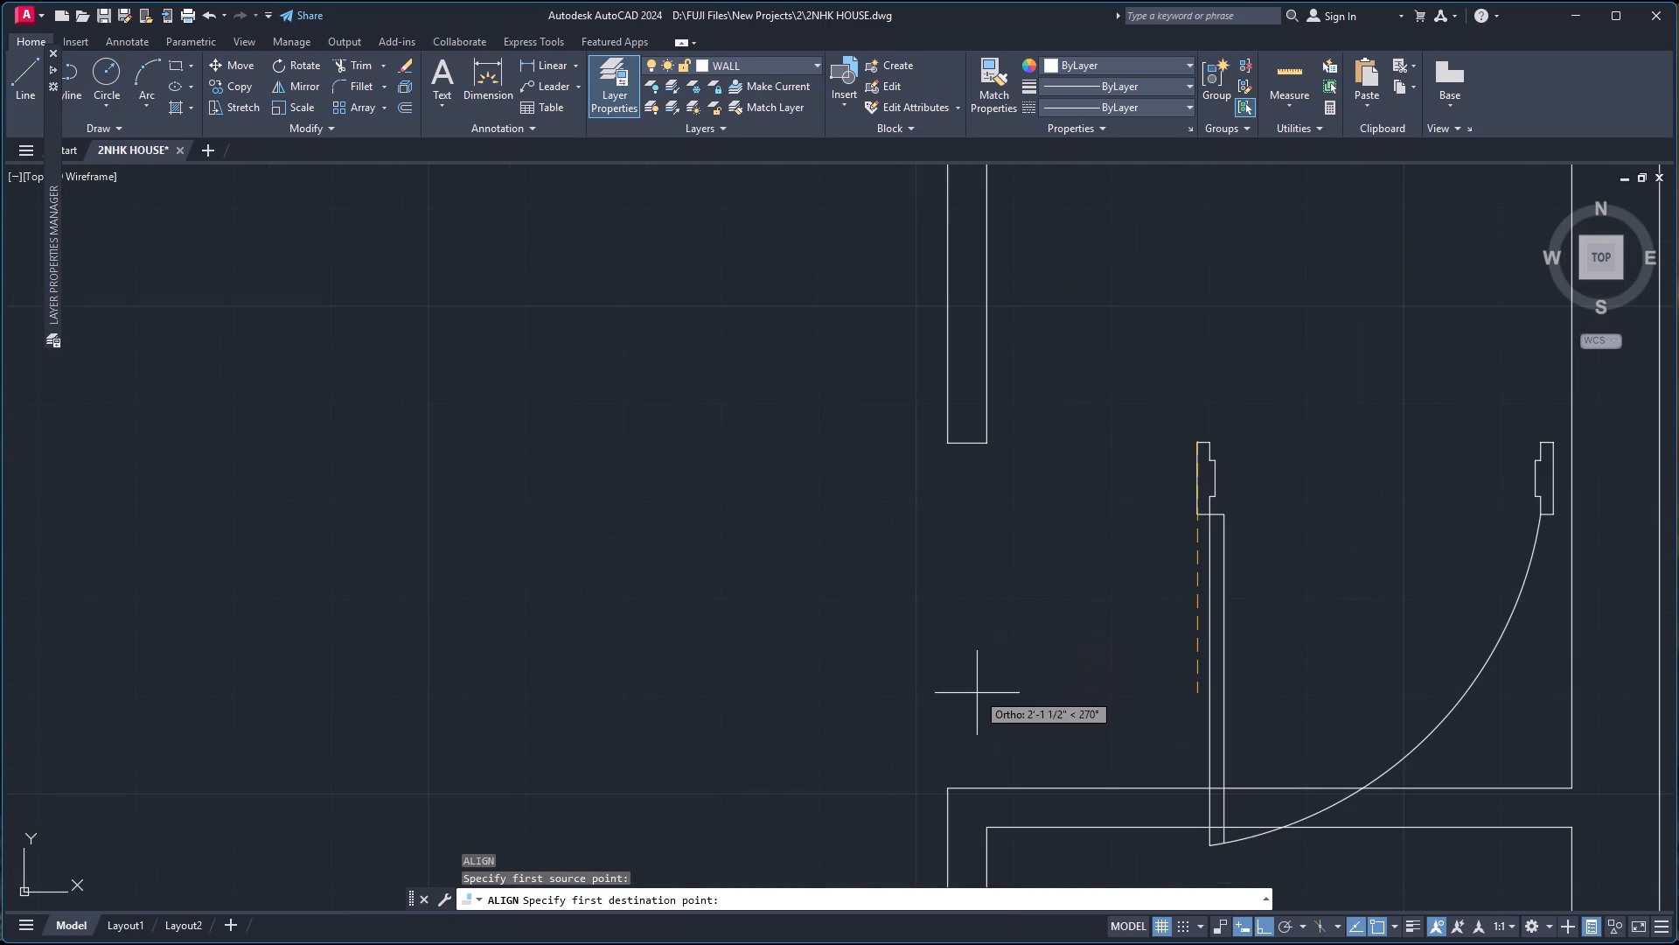
click(942, 786)
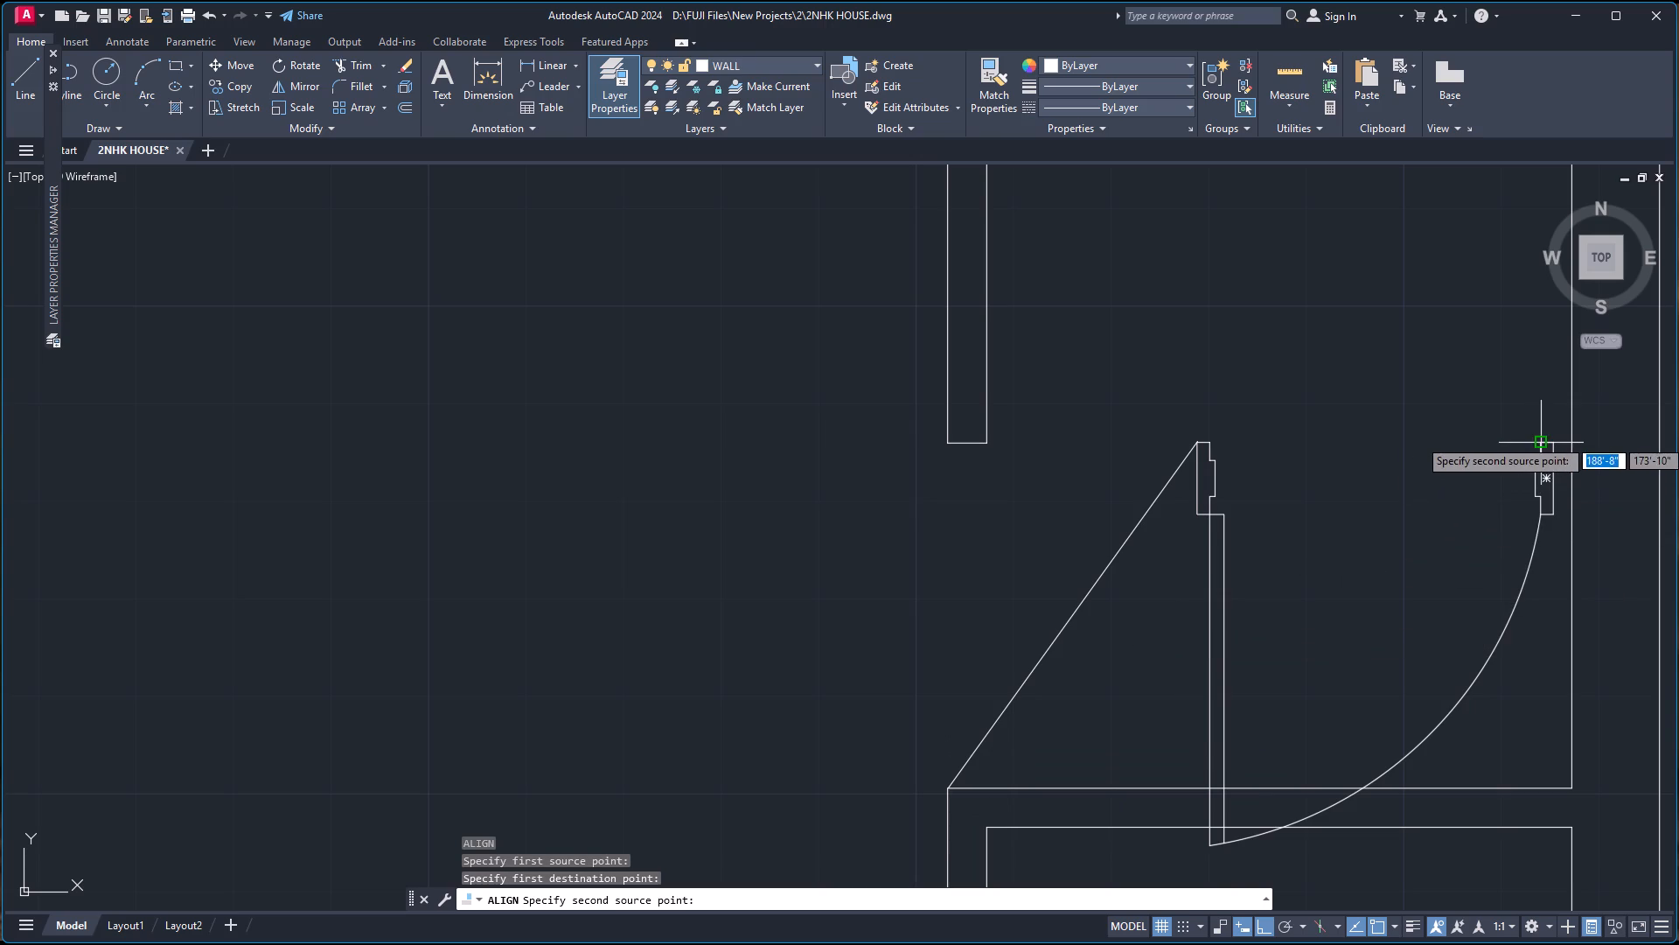
click(1557, 438)
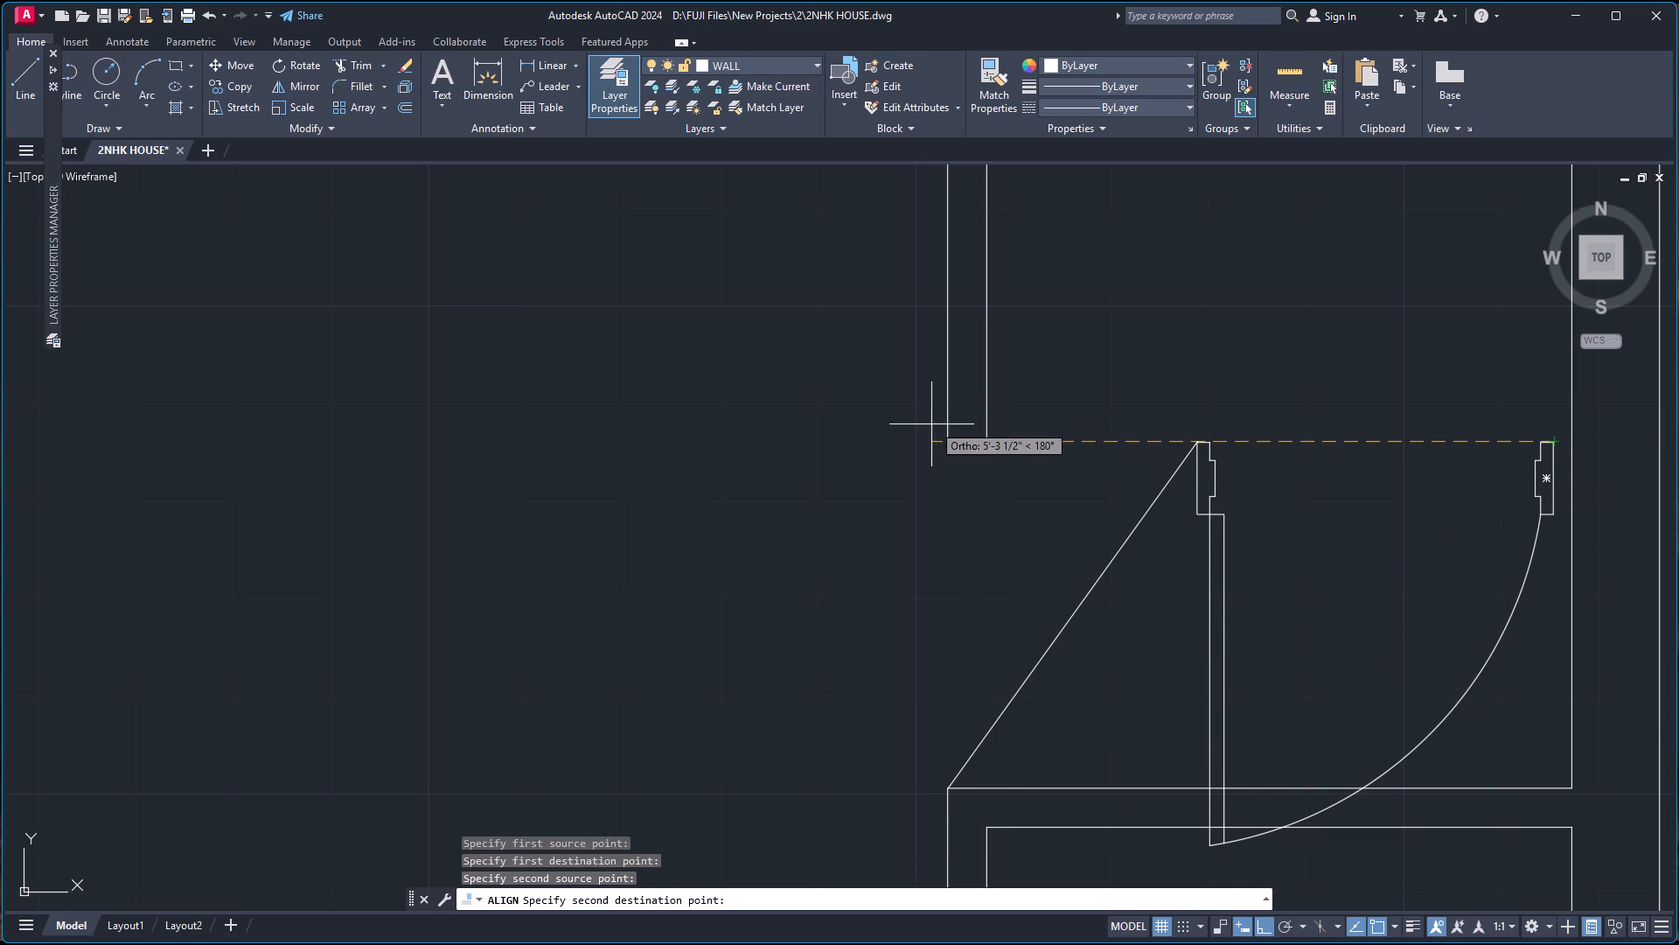
click(945, 445)
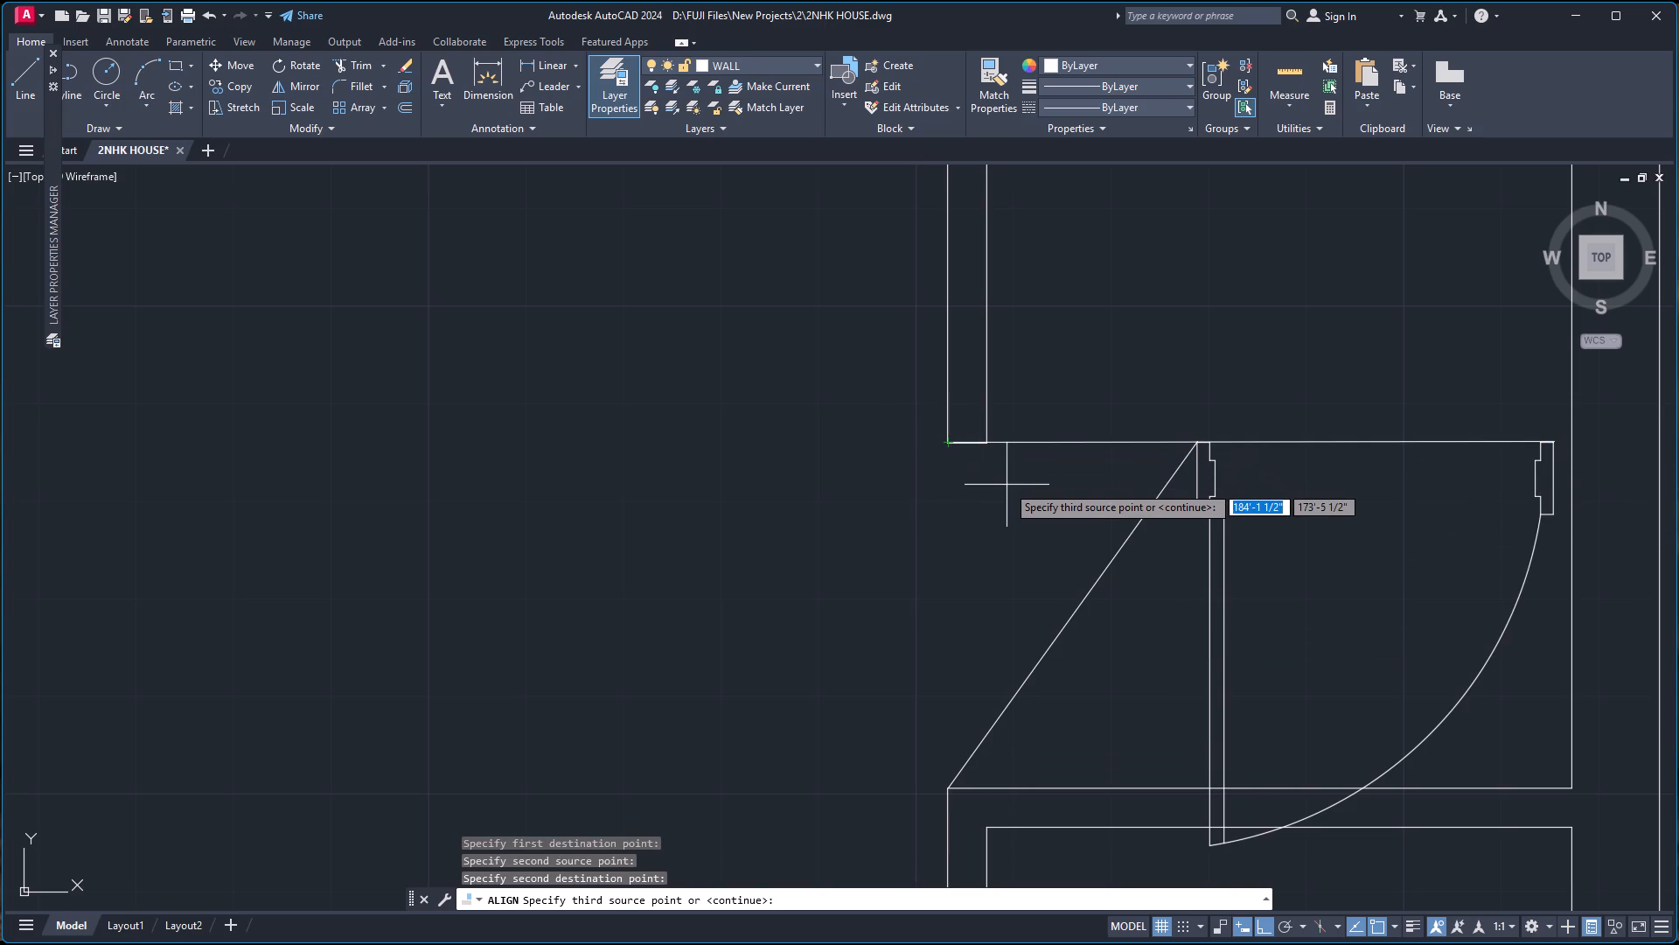
key(Return)
key(Up)
key(Return)
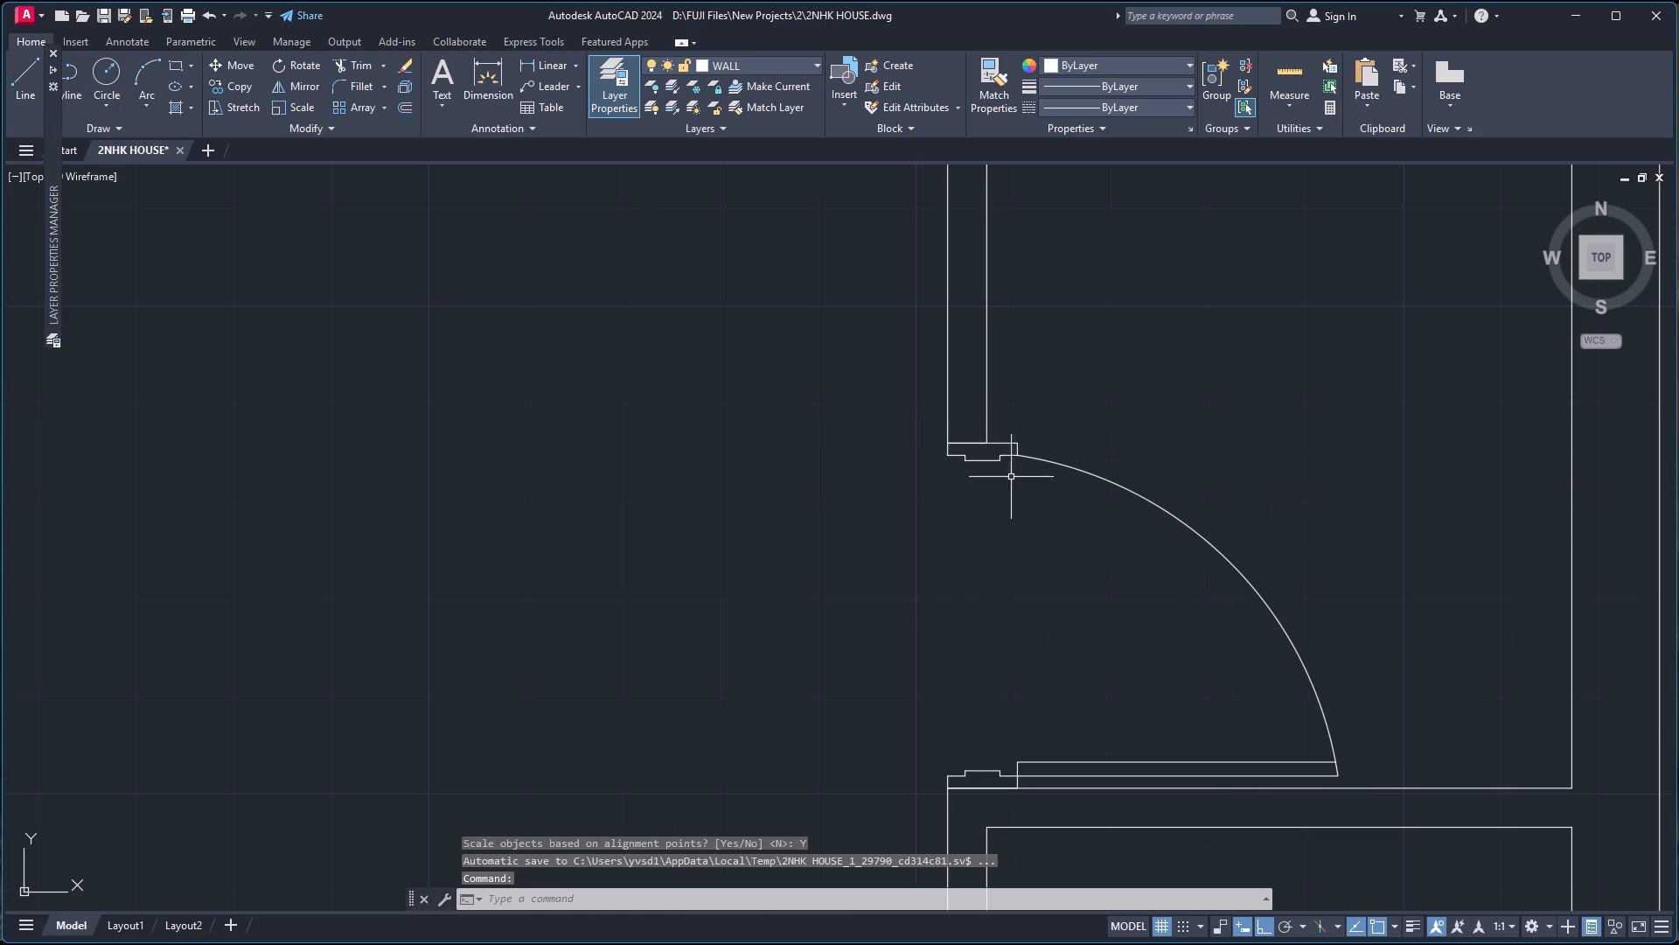
Copy the upper small room's fitted door about 4'-8" west into the large room, using its lower outer corner as base point.
scroll(1076, 370, down, 2)
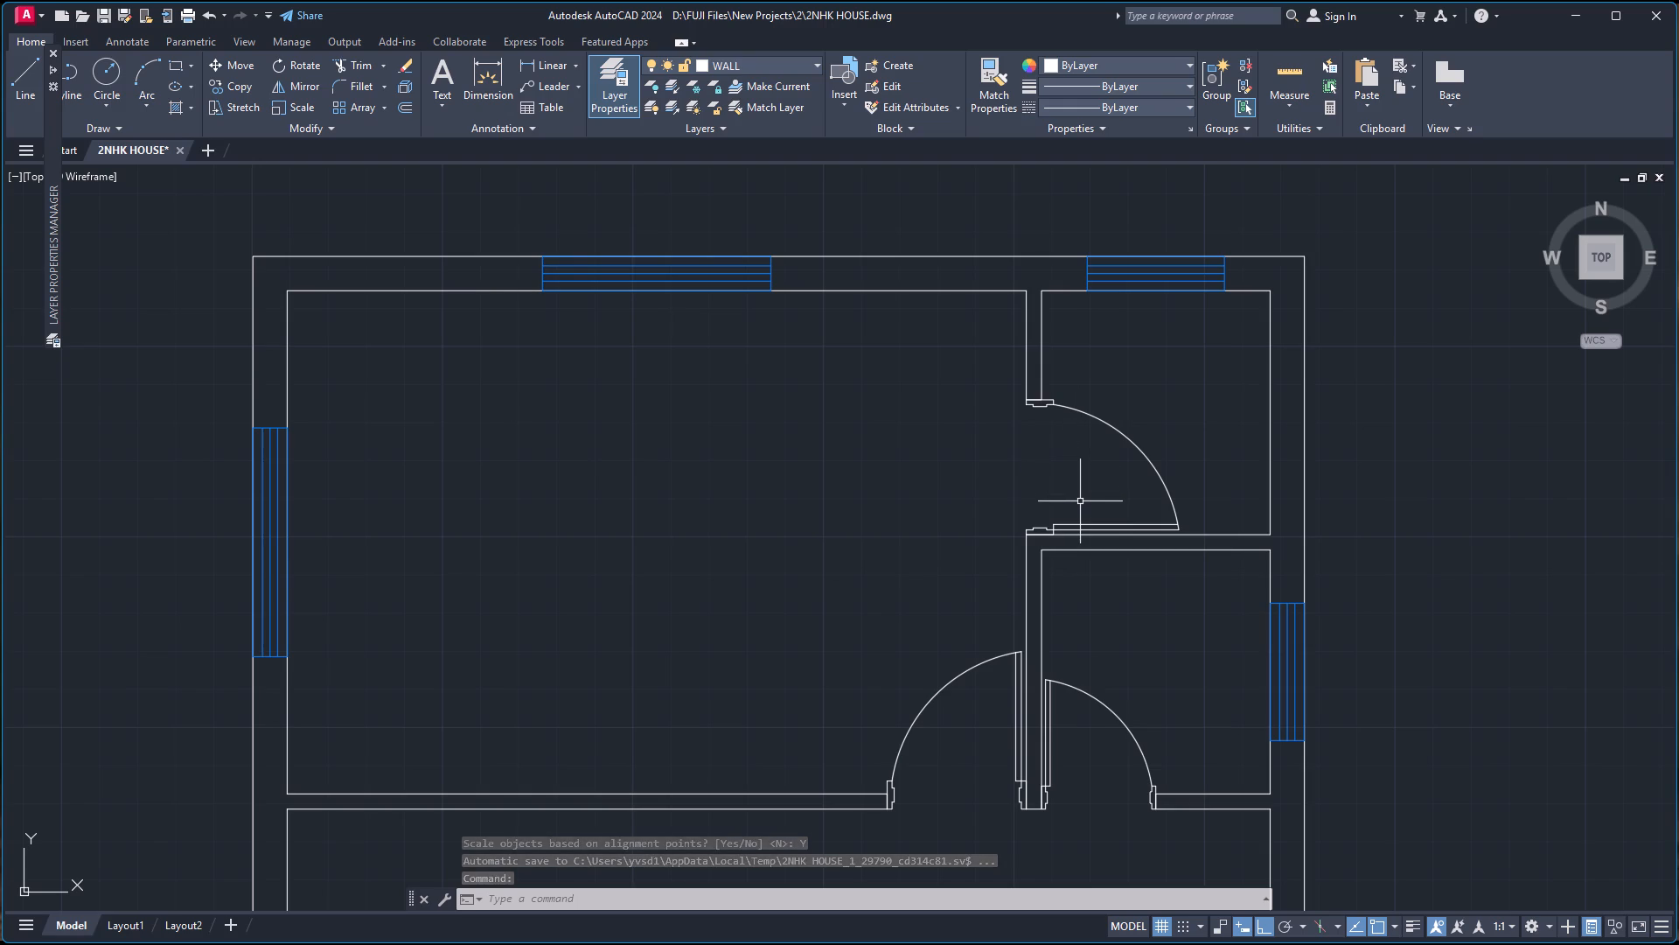
click(1144, 530)
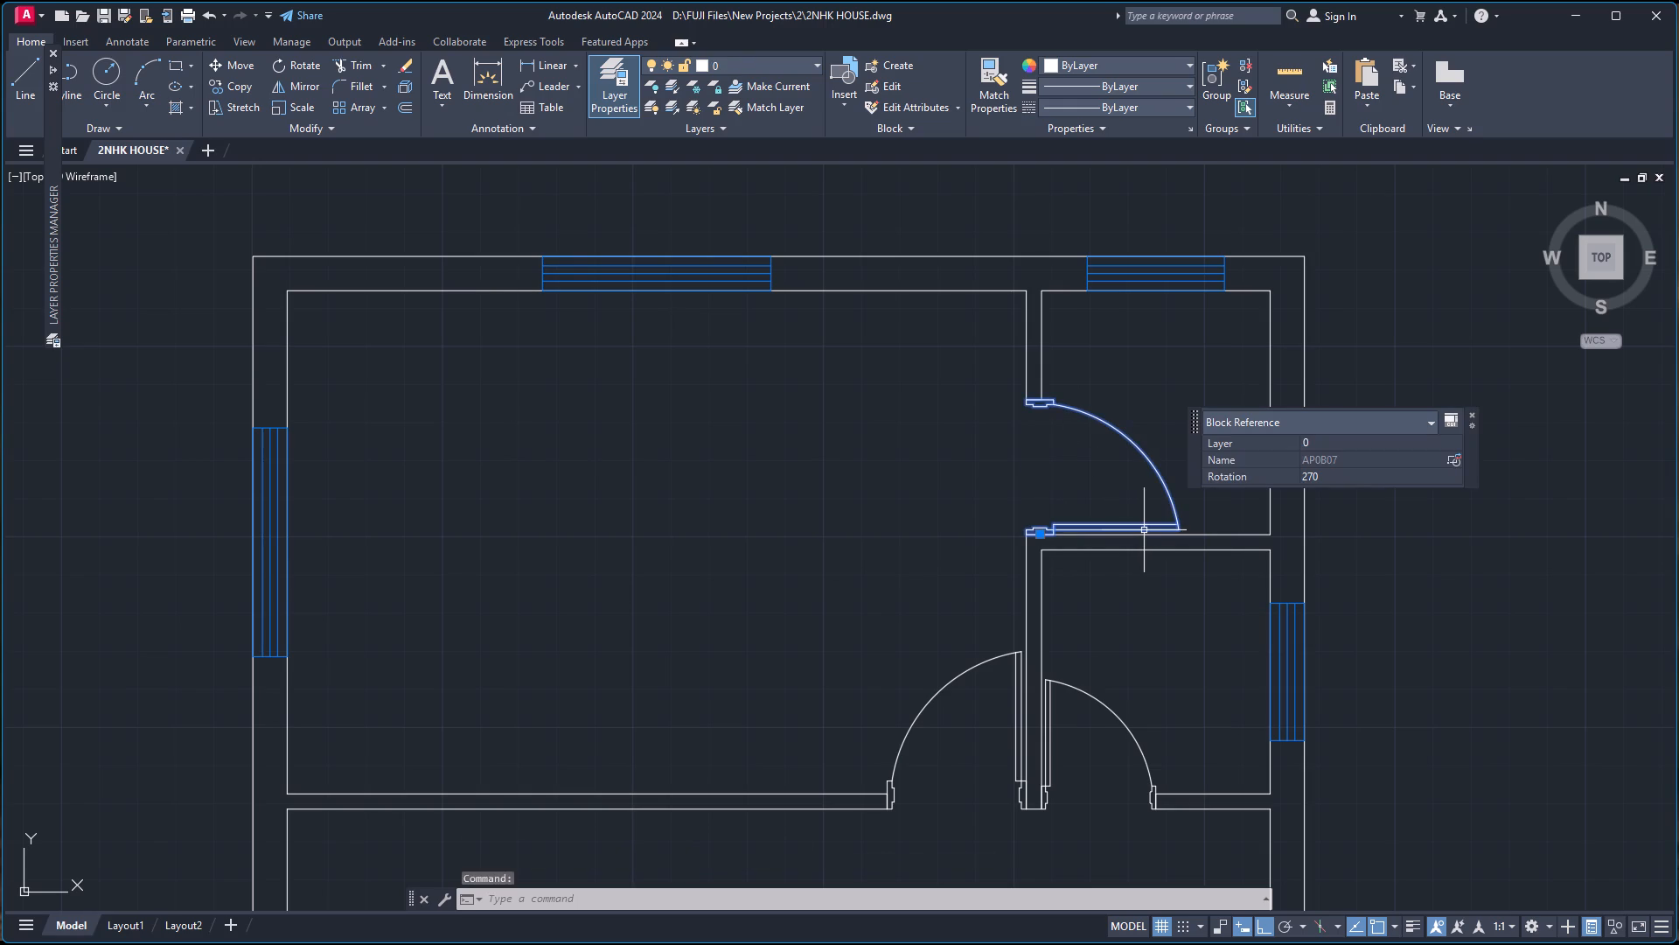
text(CO)
key(Return)
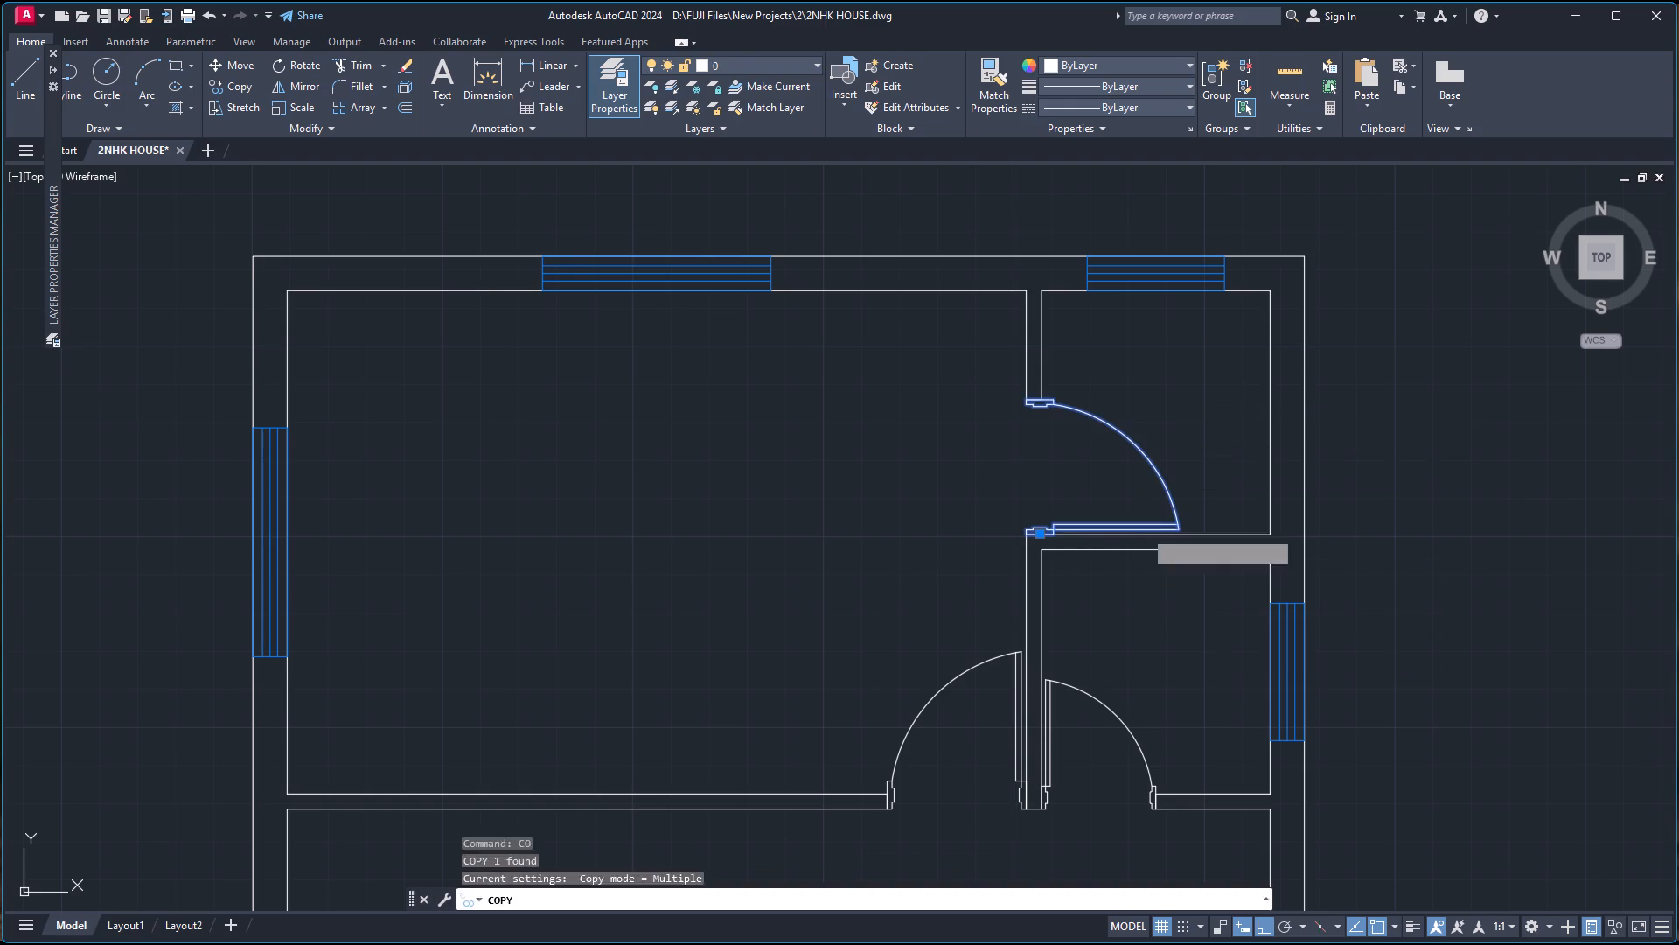
scroll(1063, 546, up, 3)
click(907, 505)
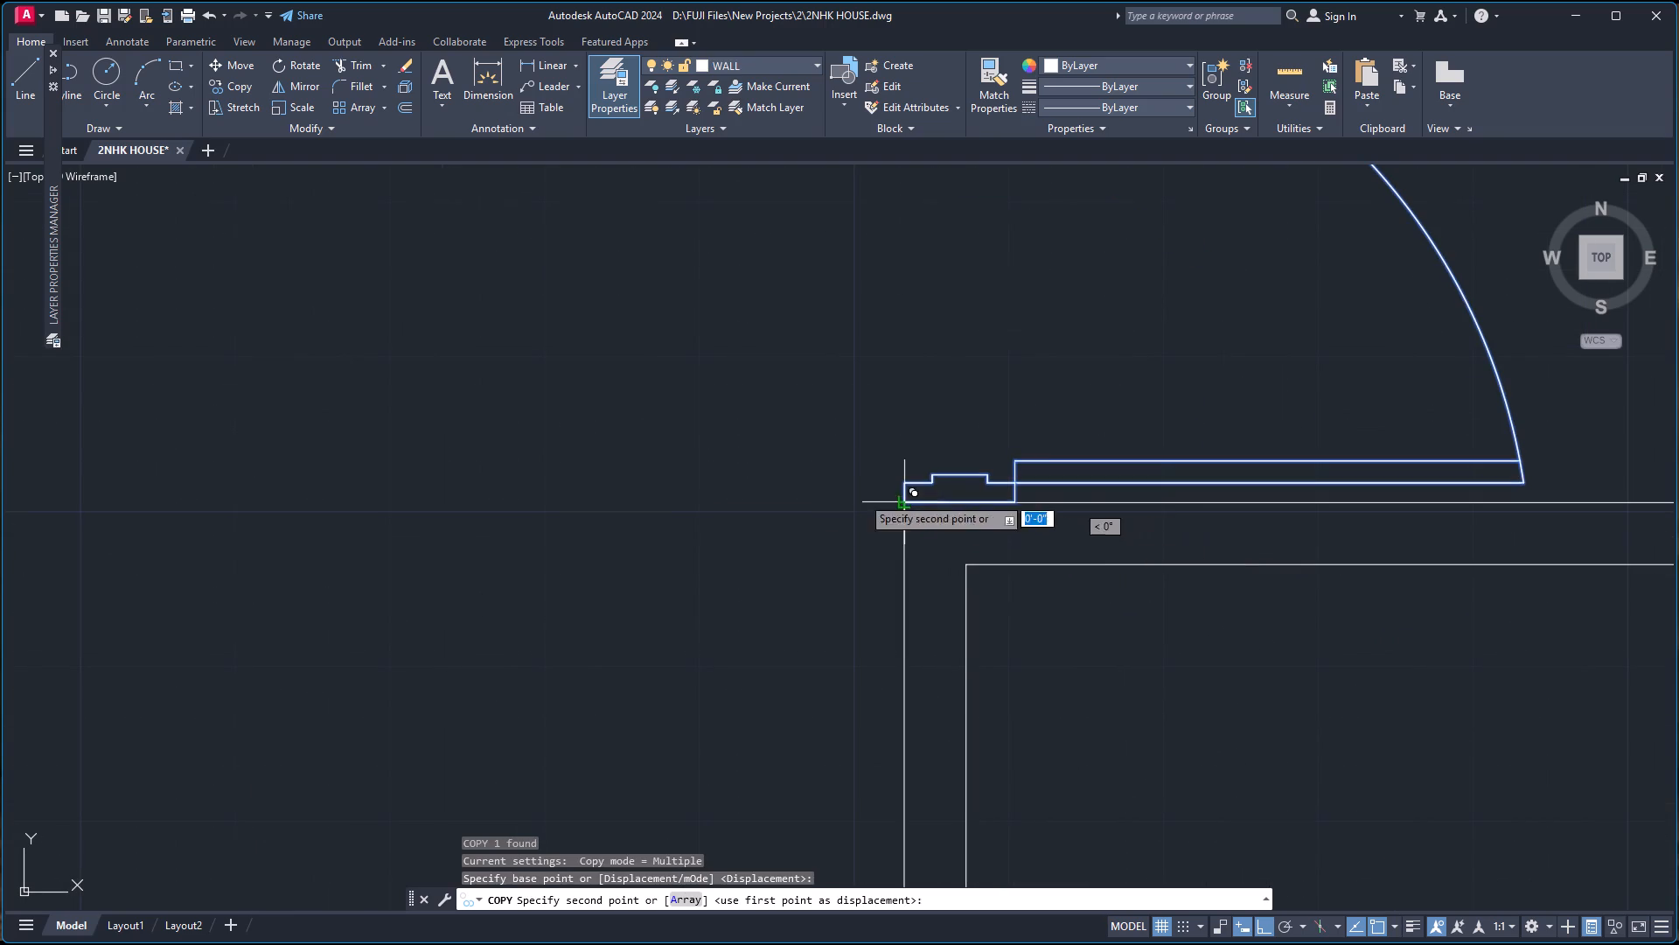
scroll(38, 514, down, 3)
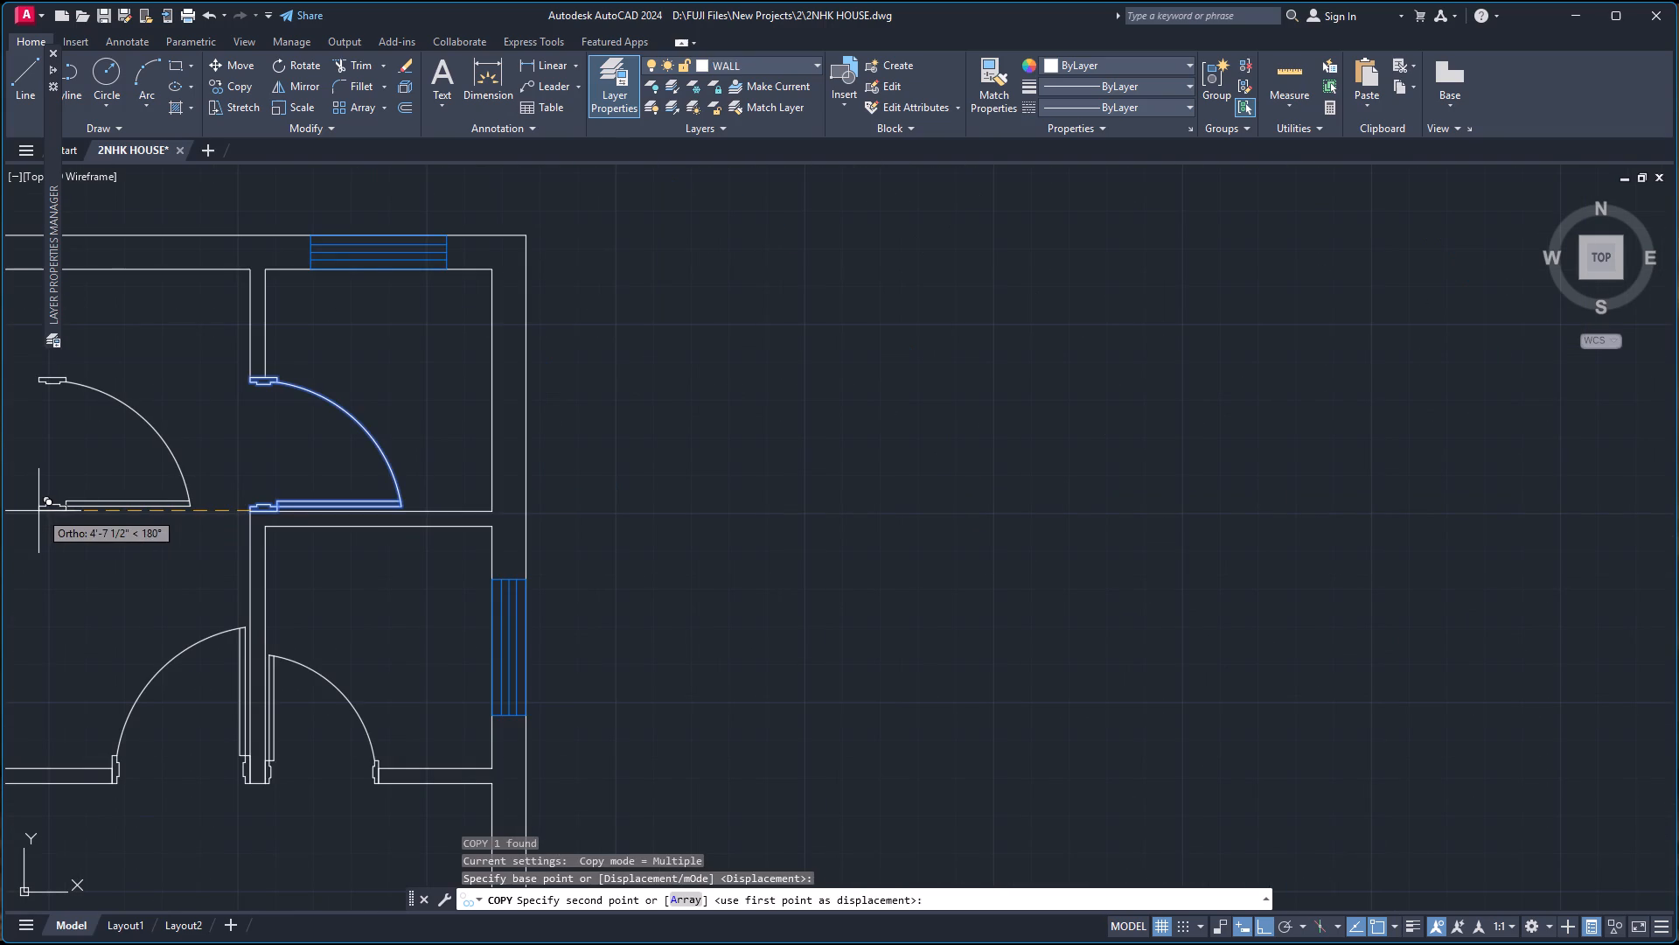
click(37, 511)
key(Escape)
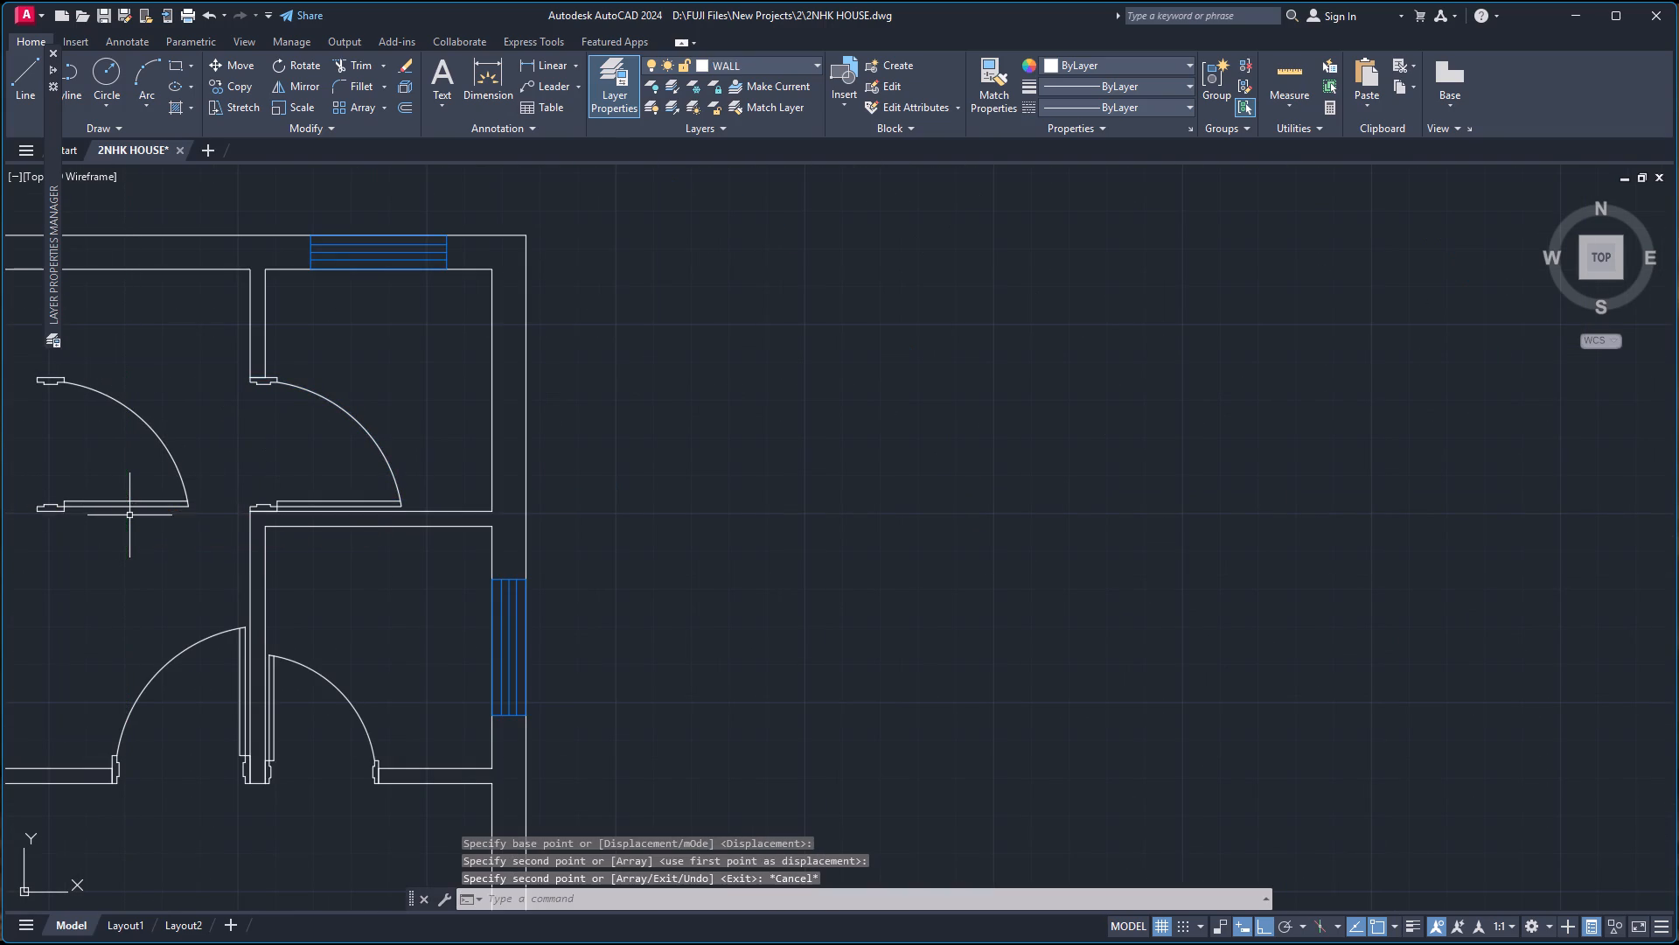
Rotate the door copy in the large room 180° about its lower outer corner.
click(171, 506)
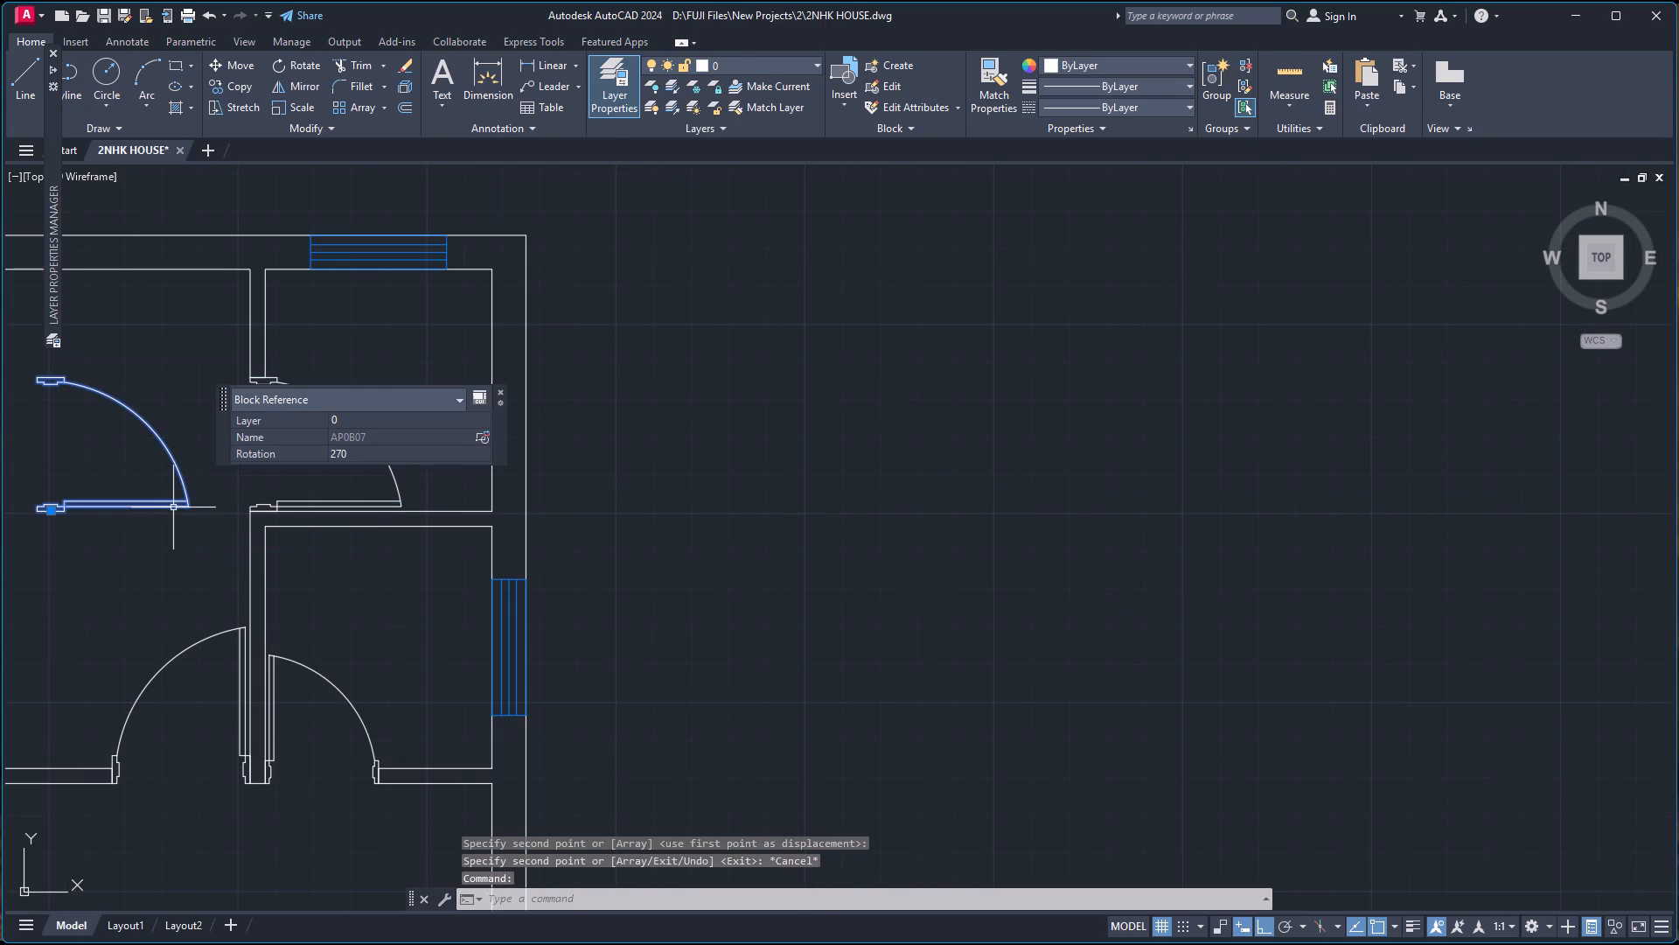
text(RO)
key(Return)
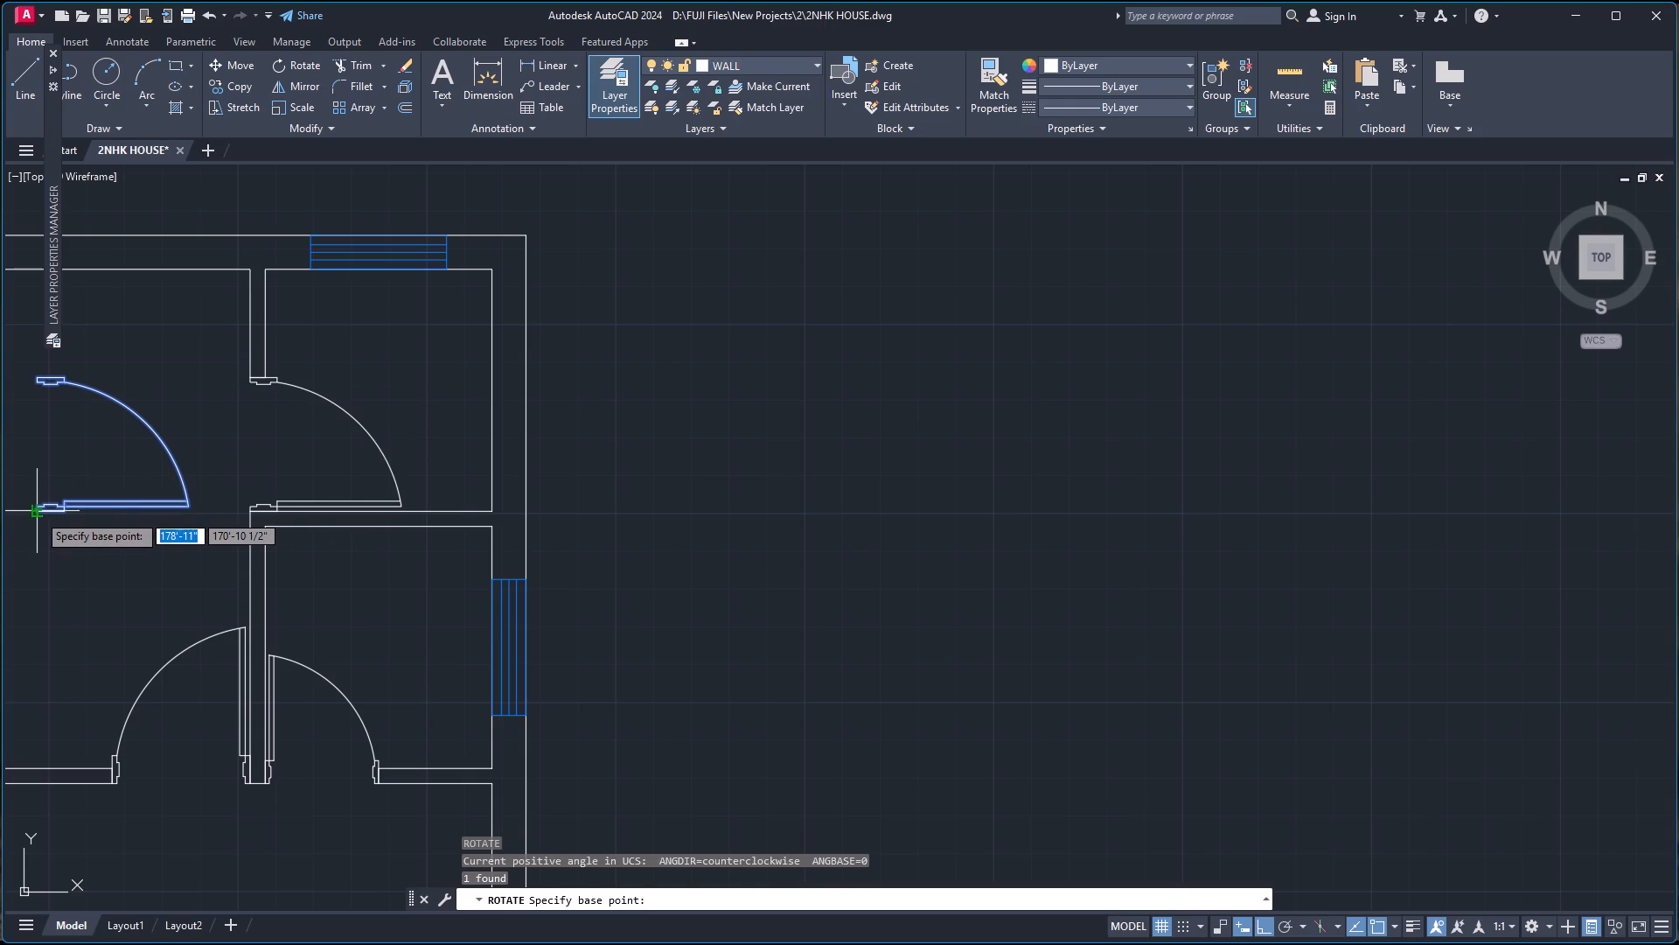
click(38, 514)
scroll(40, 429, up, 2)
scroll(40, 429, down, 4)
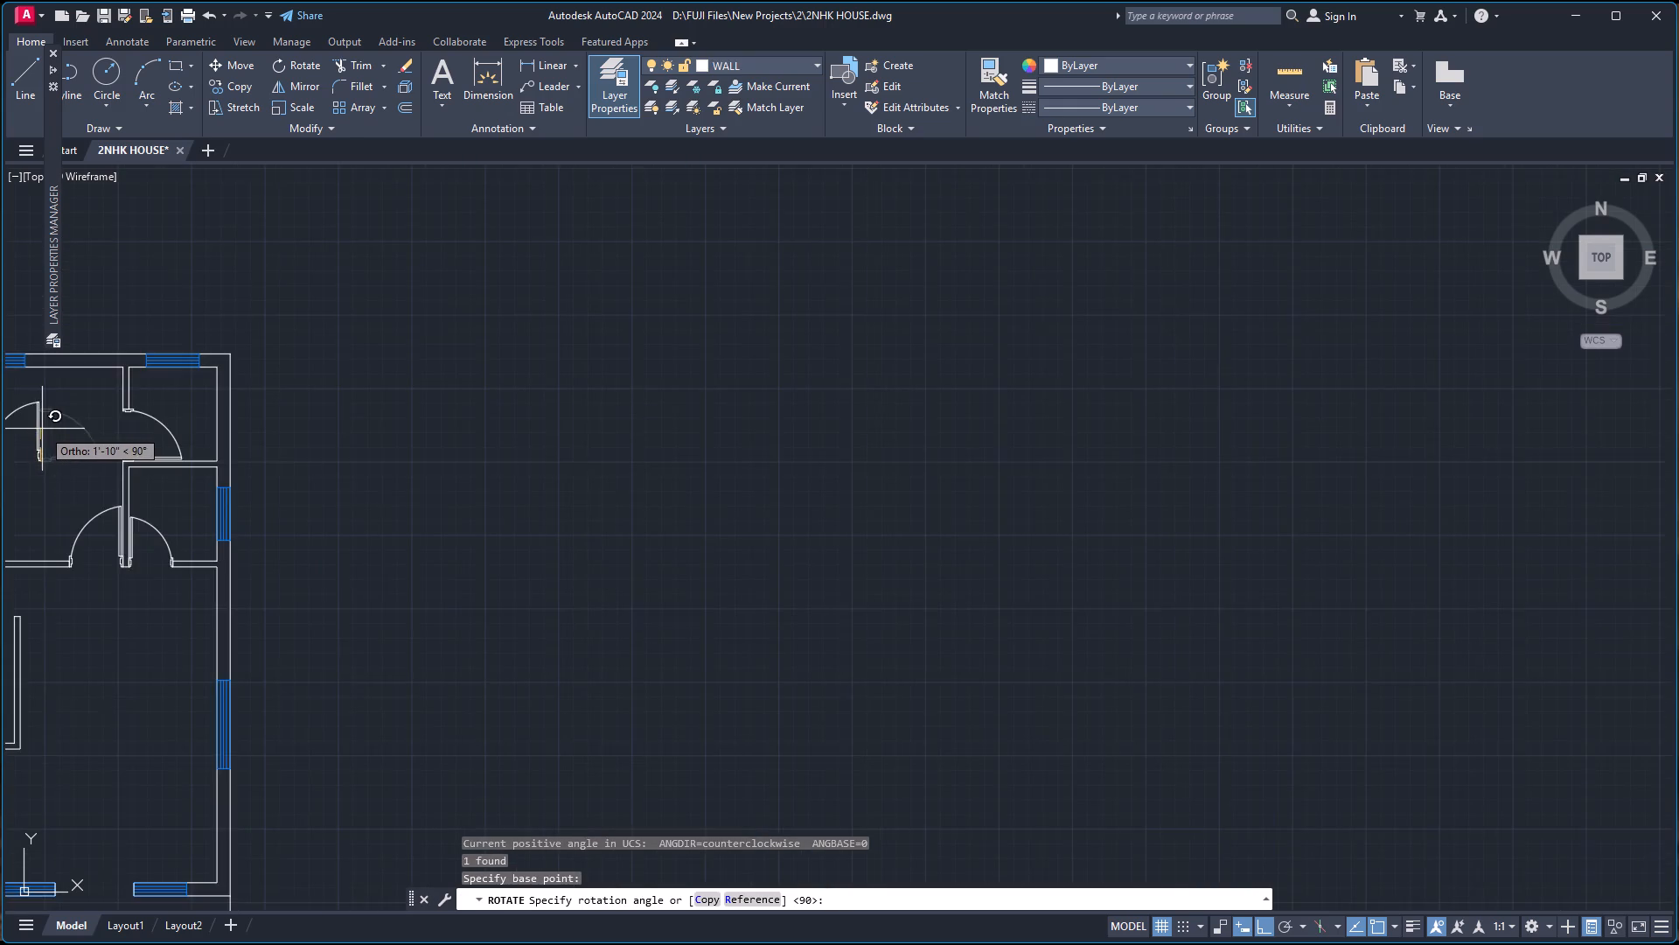
scroll(43, 429, down, 4)
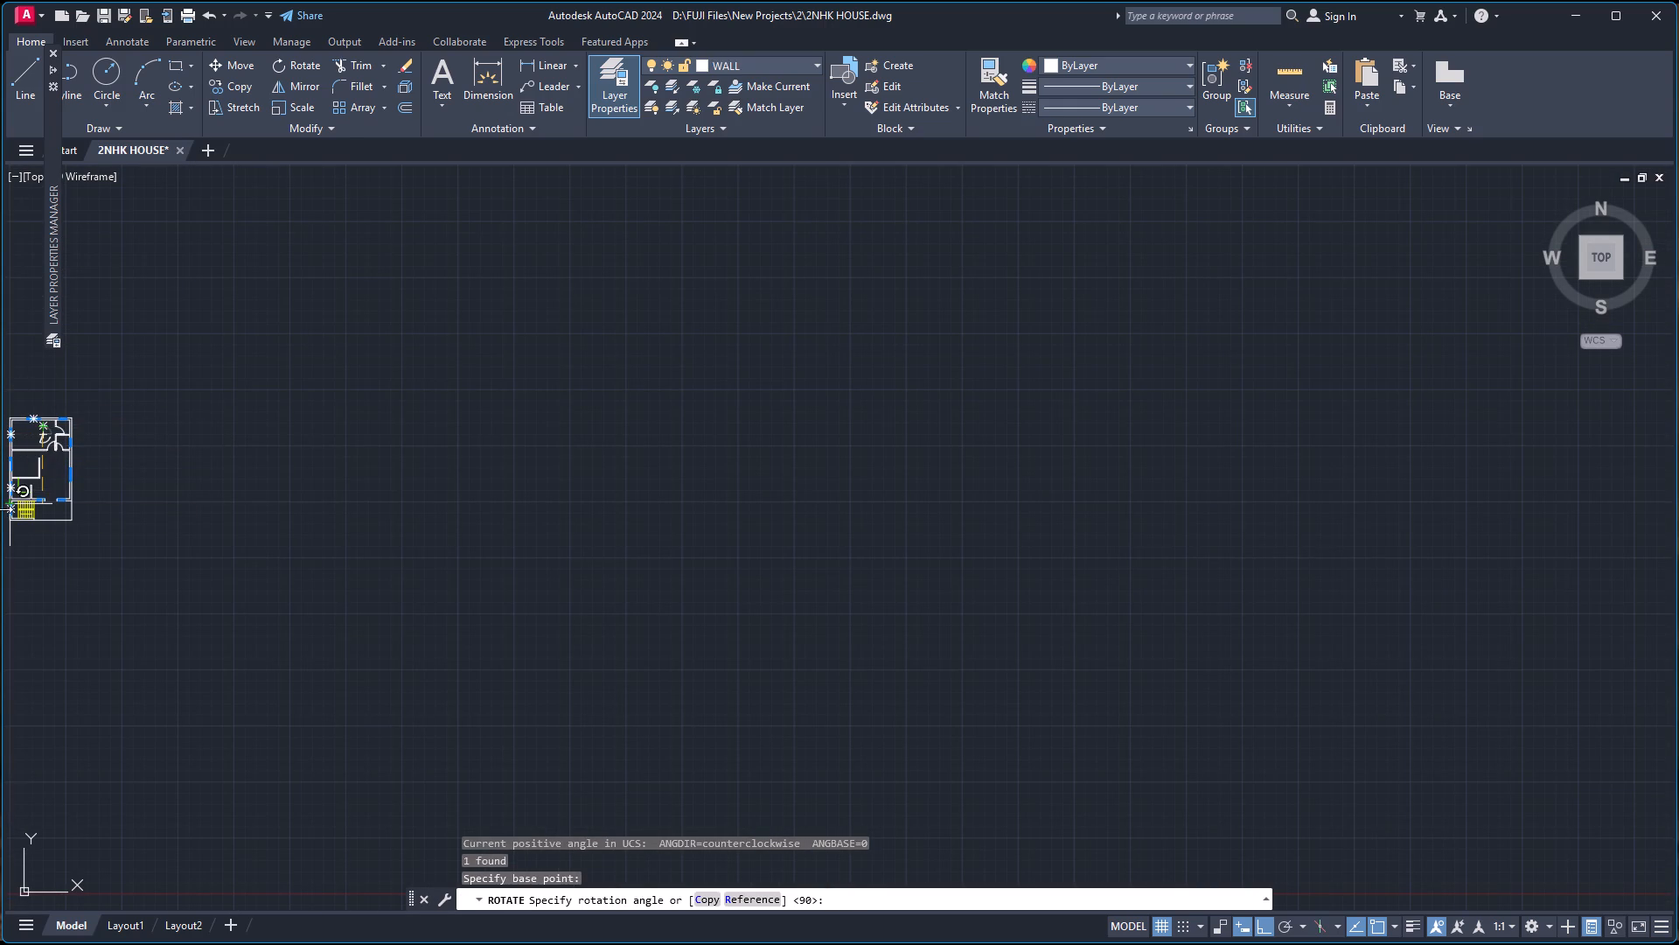
scroll(0, 478, up, 4)
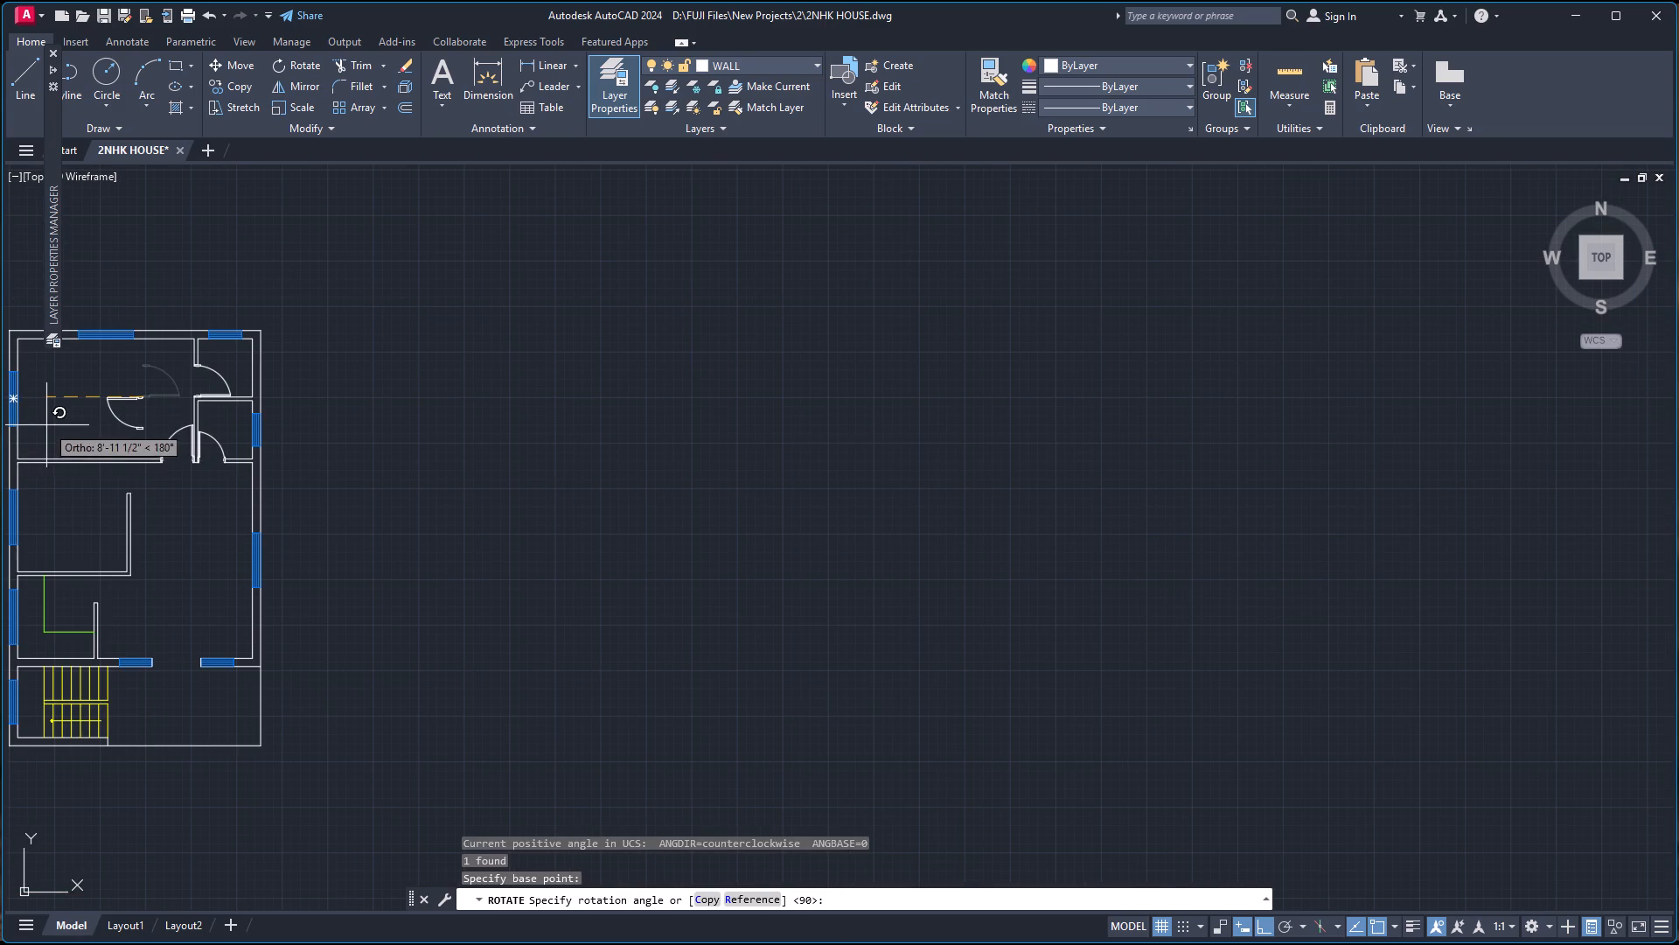
click(43, 423)
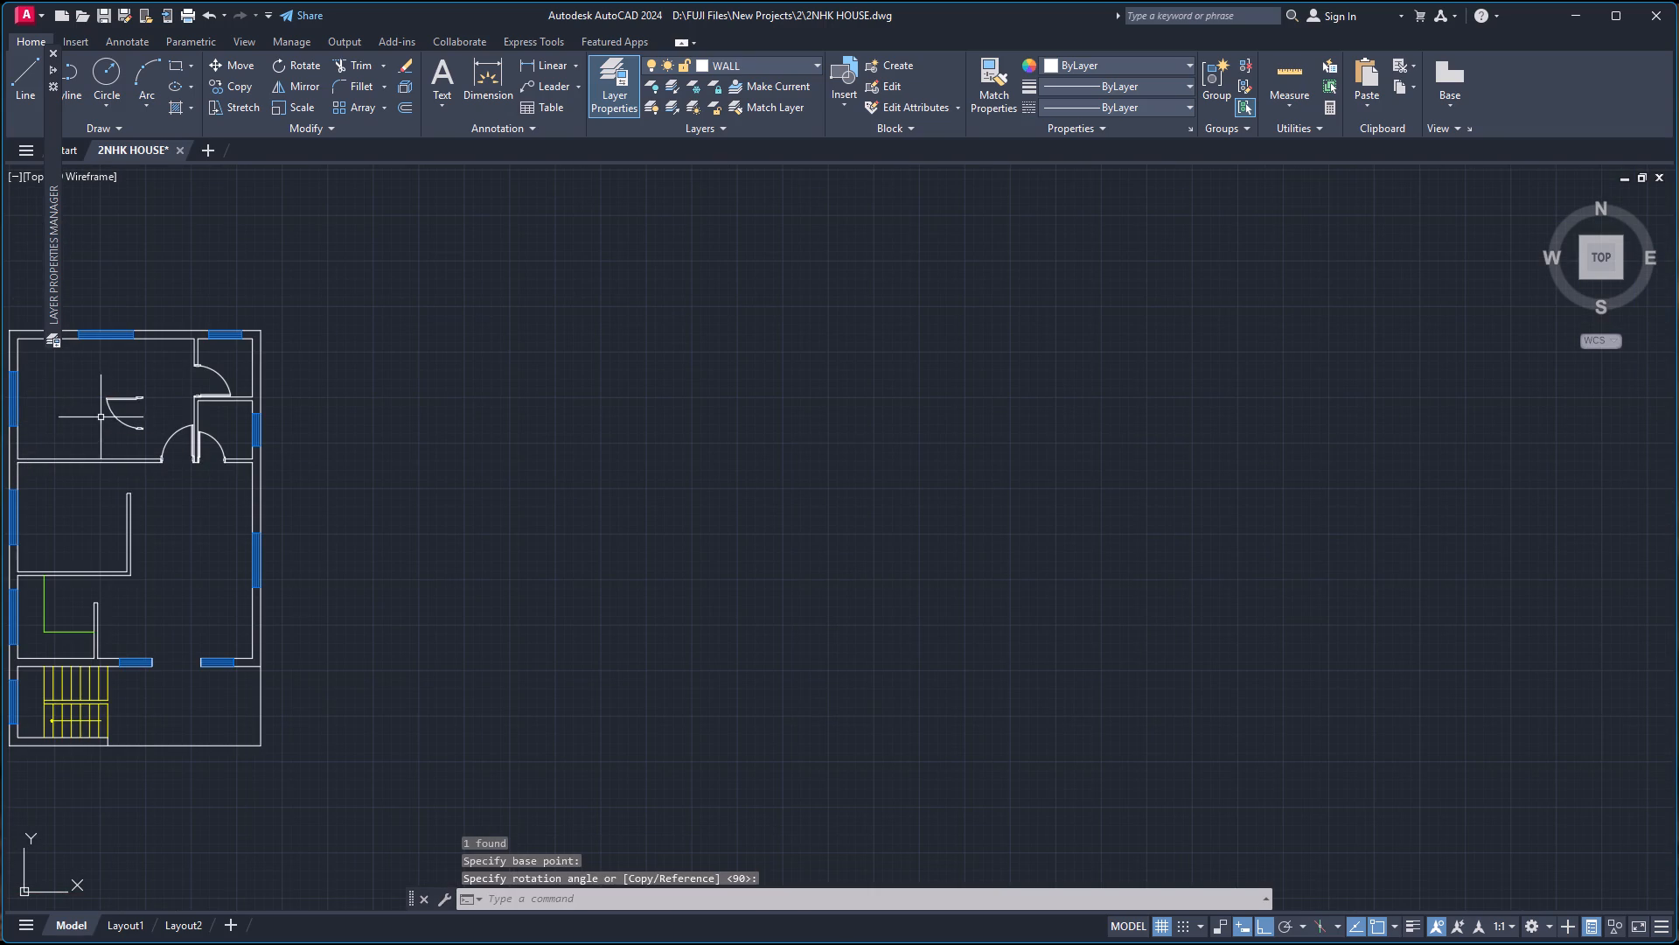
Copy the rotated door straight south from its upper outer corner, placing it beside the short partition near the green counter line.
click(129, 399)
scroll(131, 347, up, 1)
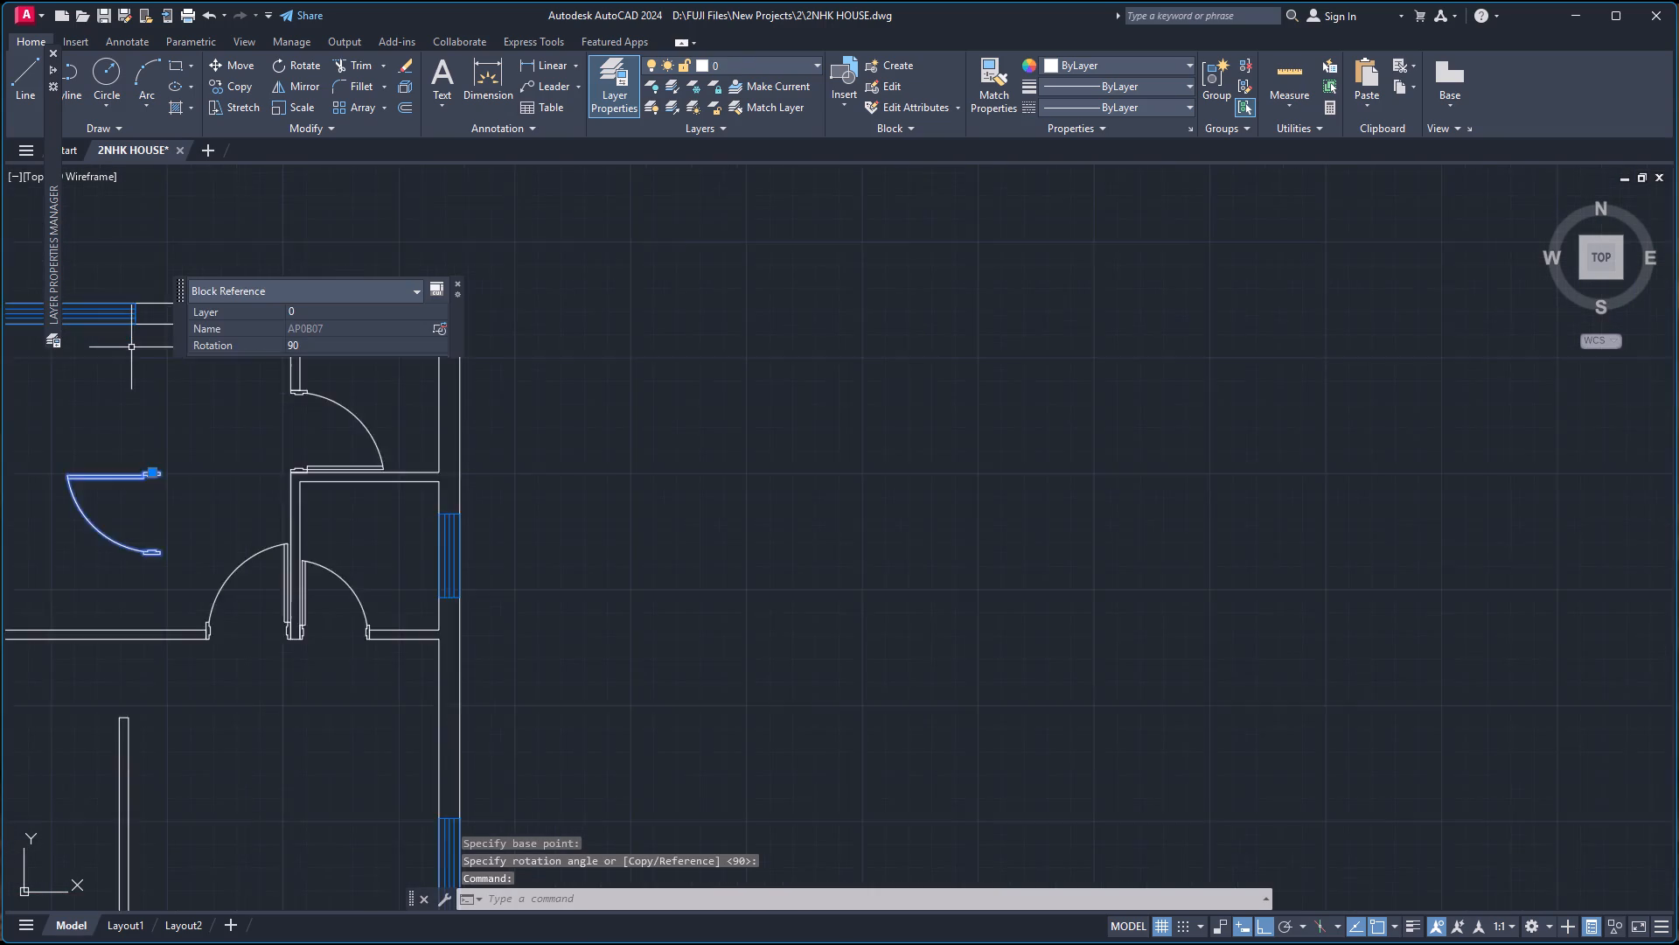
scroll(131, 347, up, 2)
scroll(137, 451, down, 3)
scroll(58, 463, up, 1)
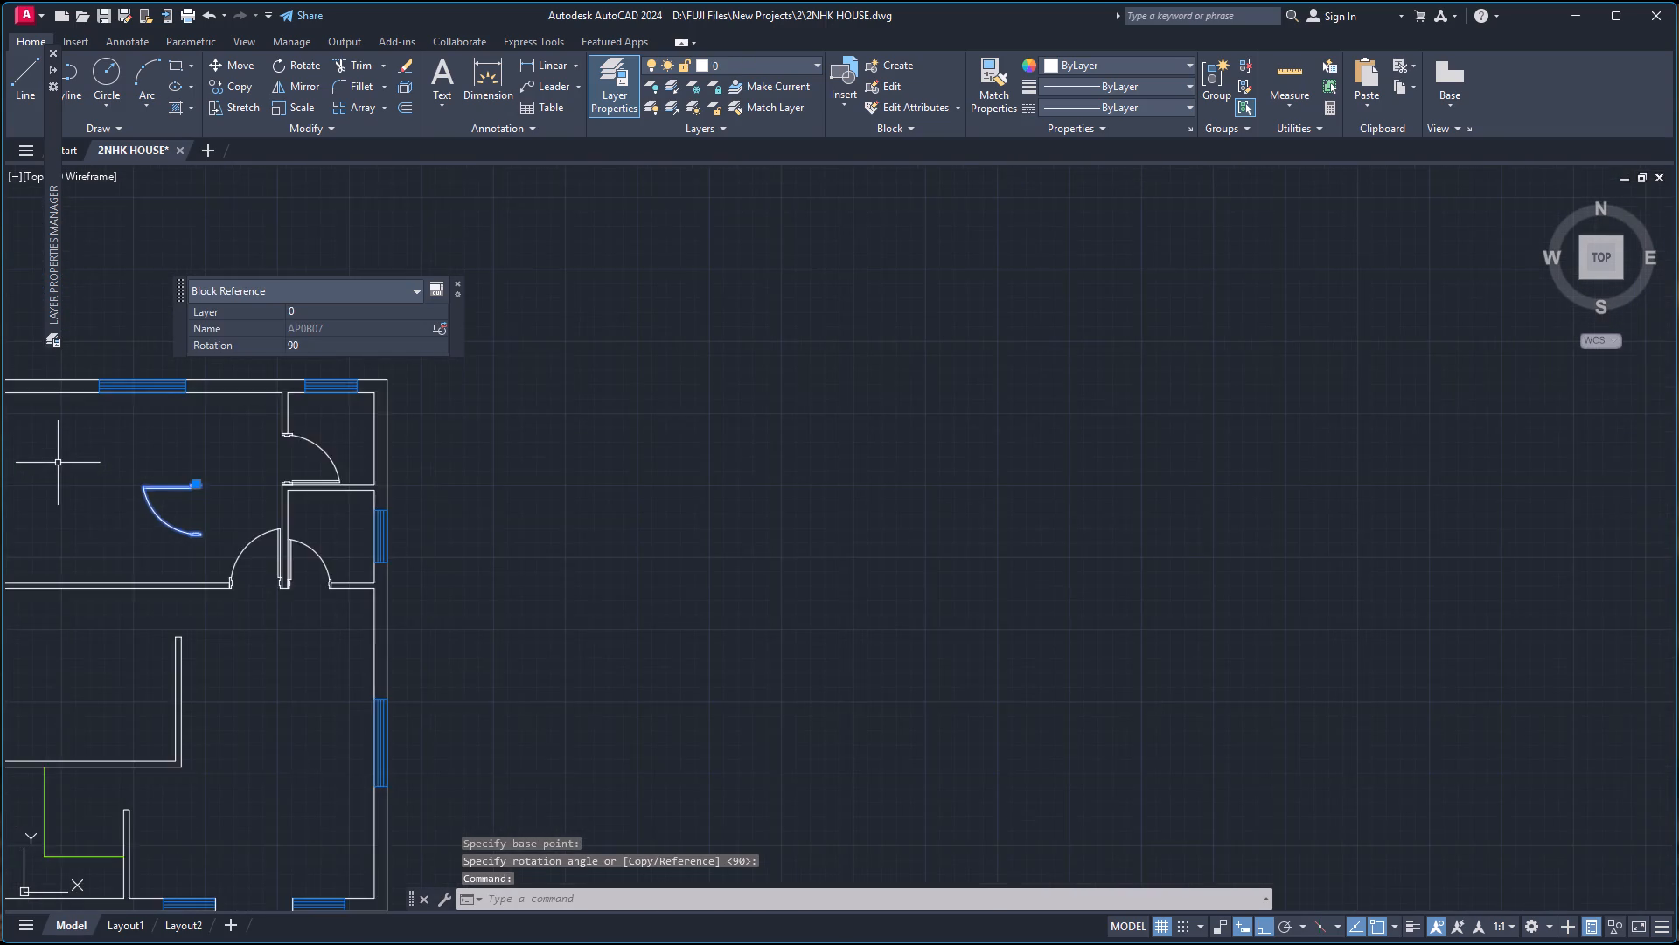
scroll(58, 463, up, 1)
key(c)
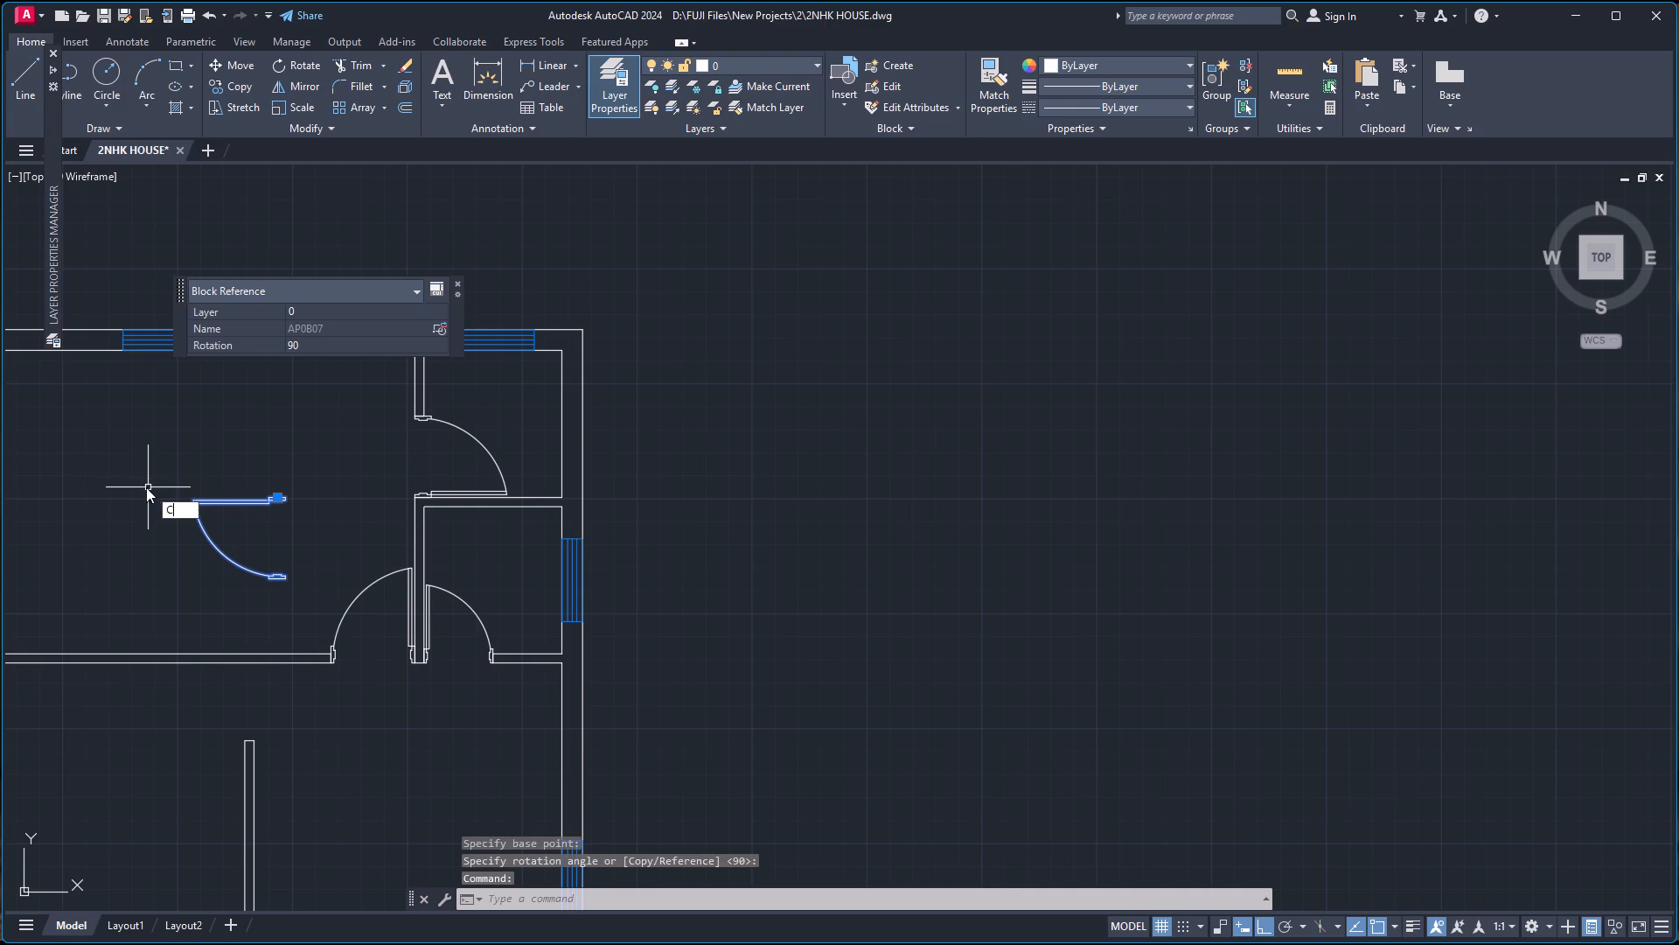
key(o)
key(Return)
scroll(252, 483, up, 4)
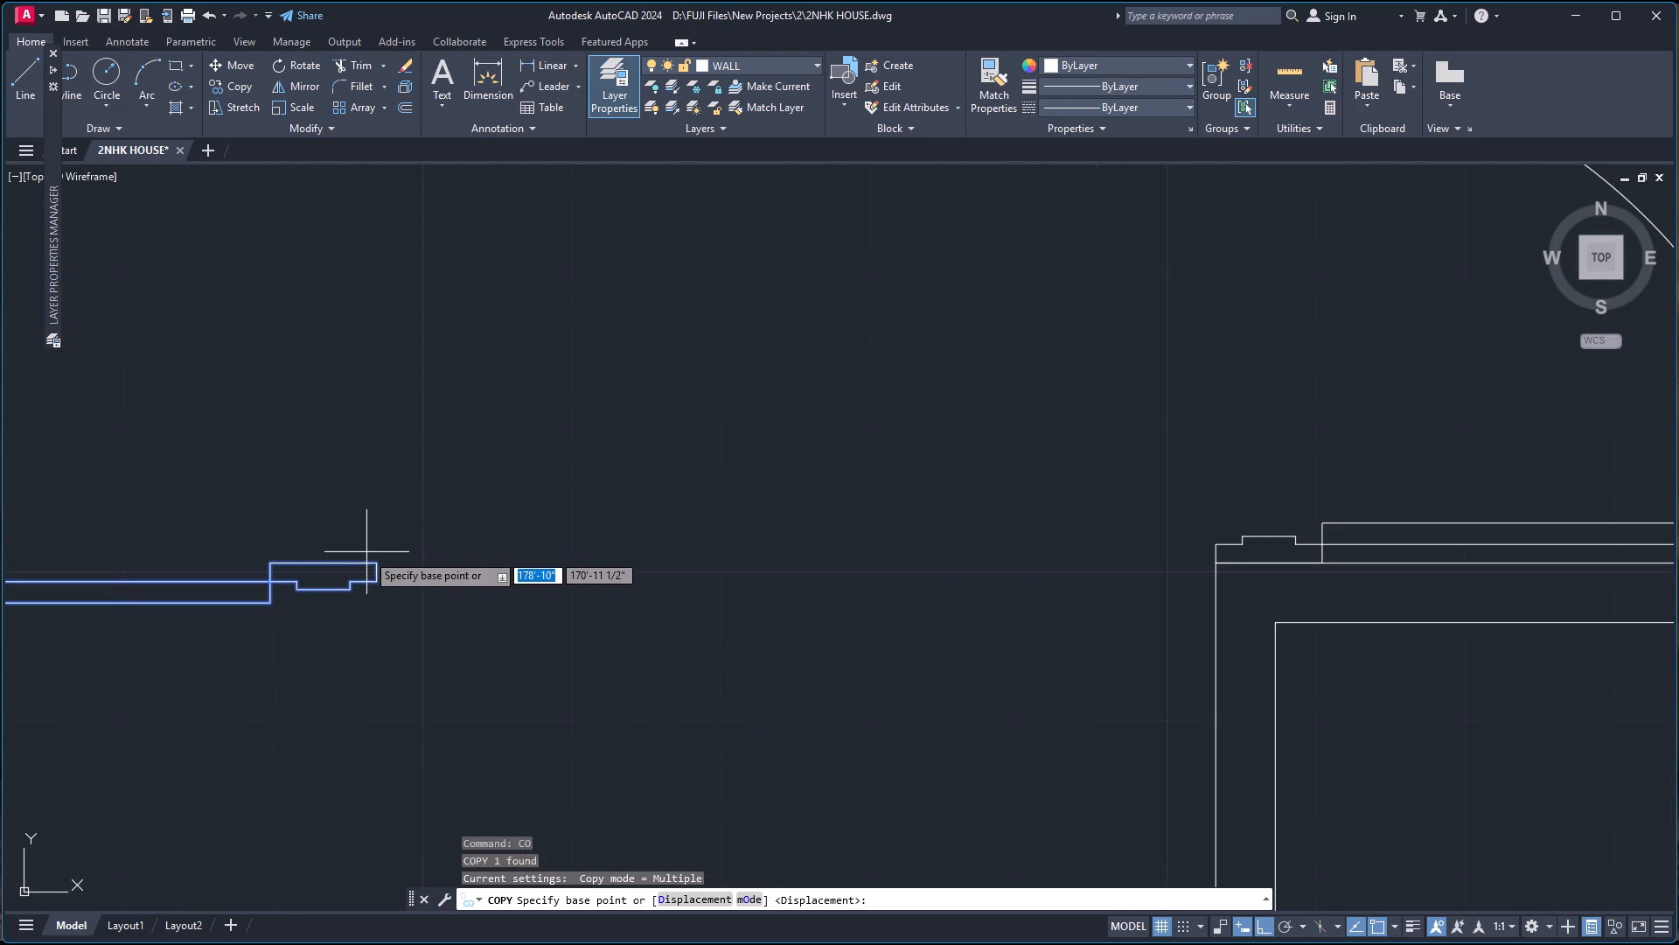
click(373, 563)
scroll(375, 561, down, 6)
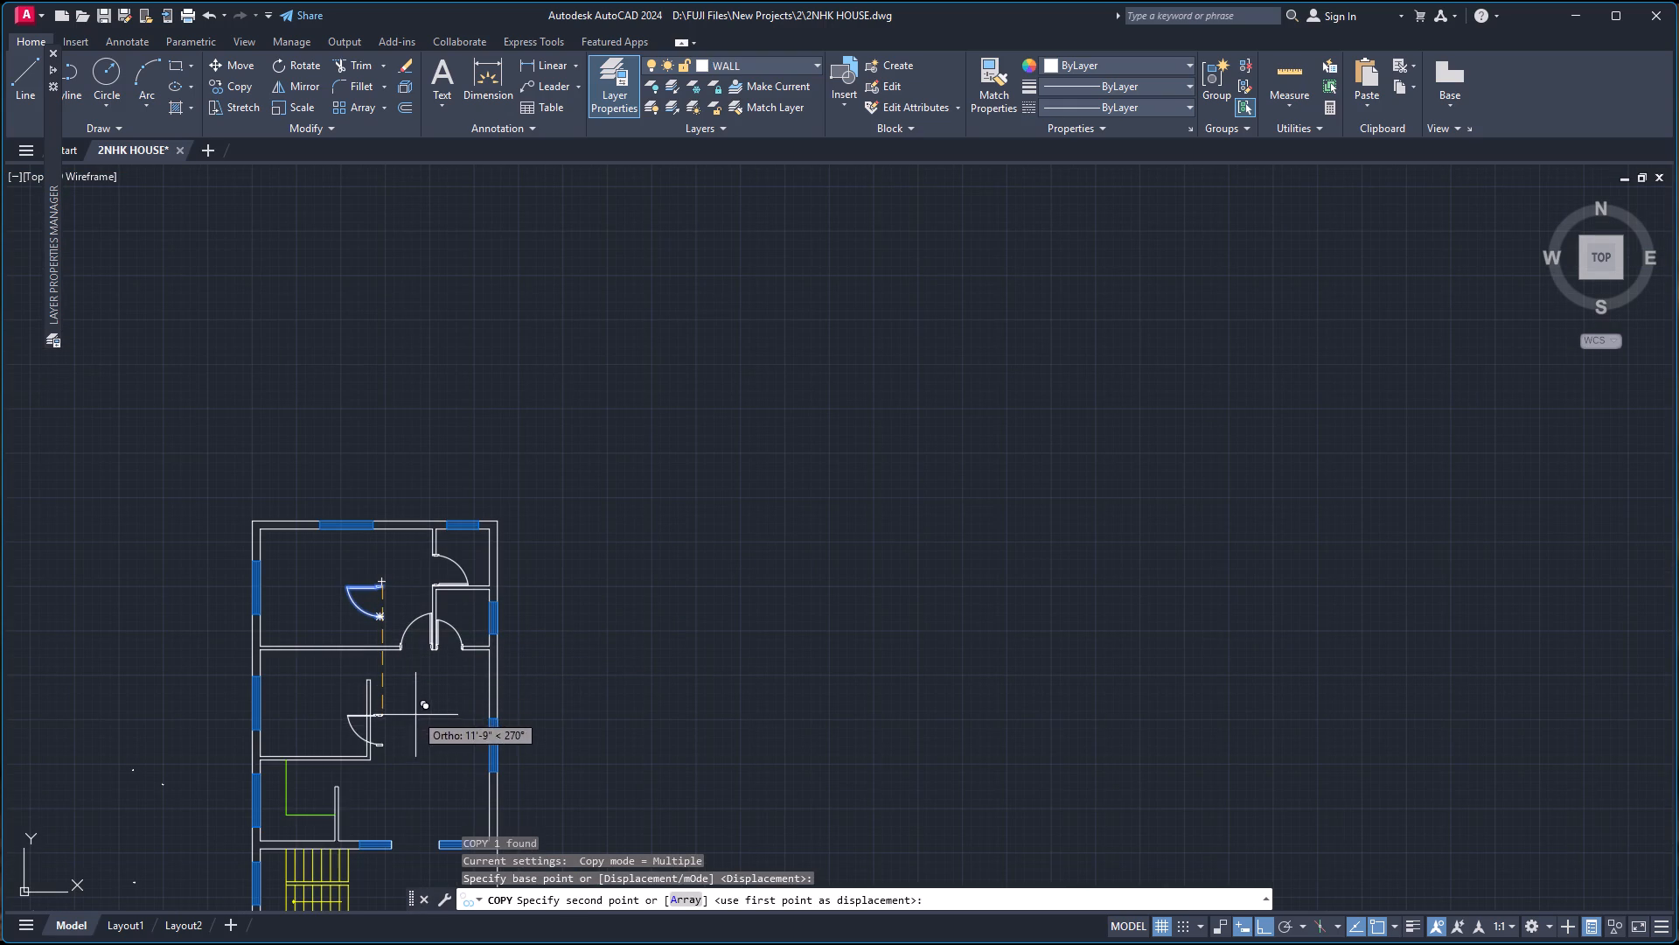
click(407, 773)
key(Escape)
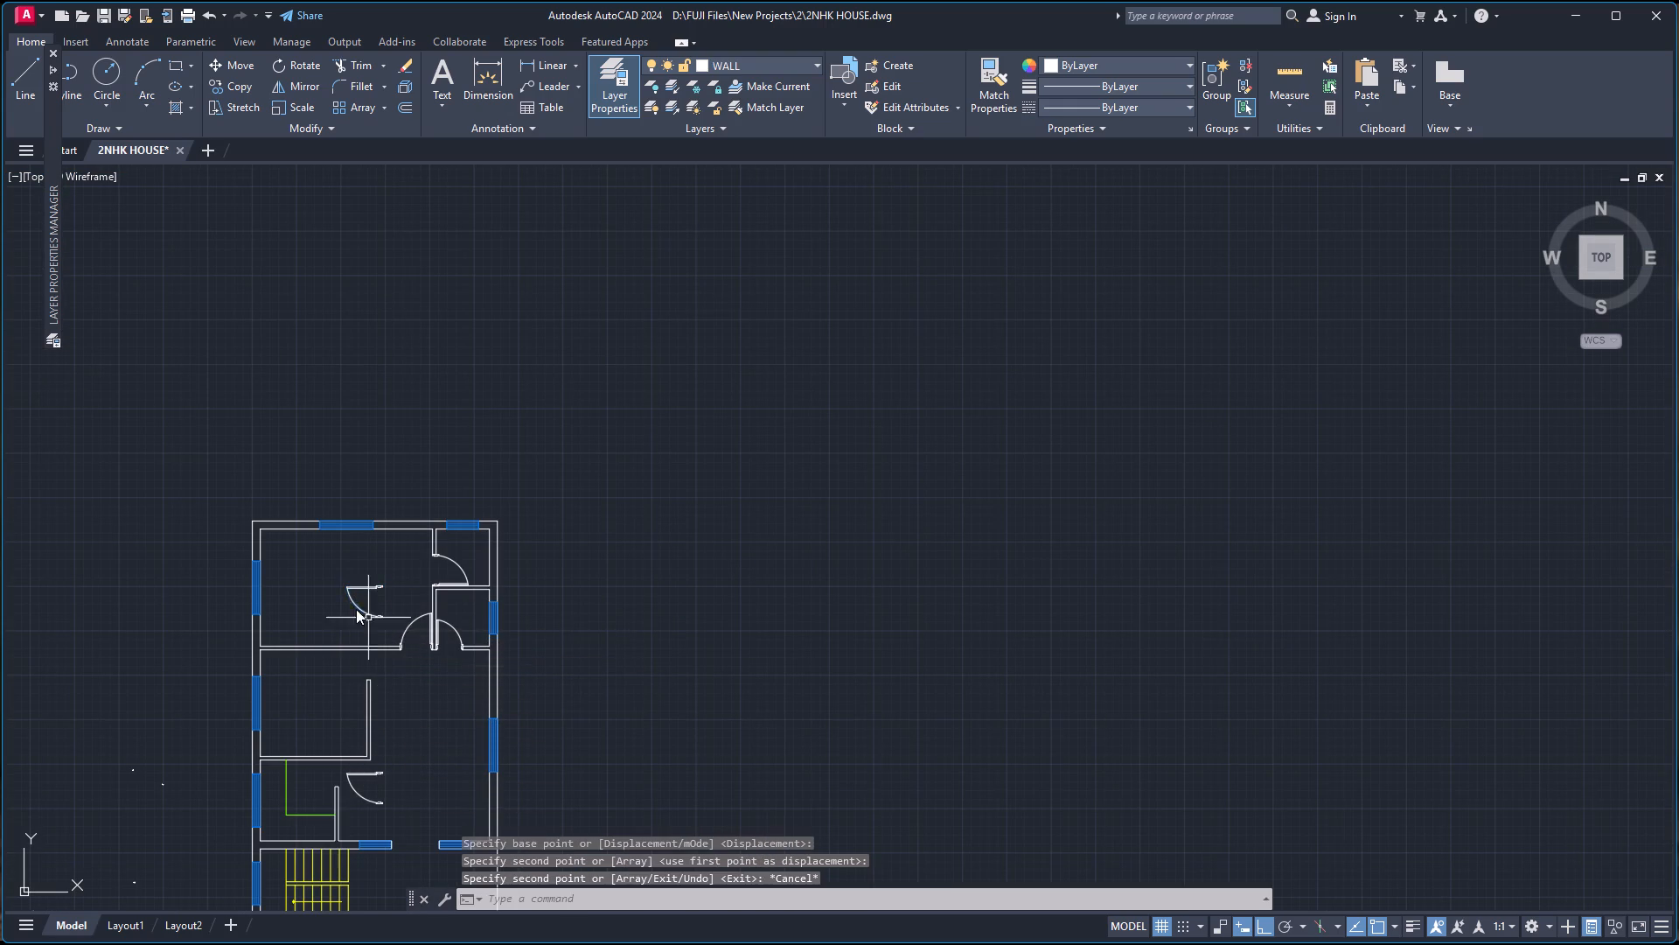
Align the rotated door by its two outer corners to the opening between the large room's lower wall and the partition end below, scaling it to fit.
click(381, 586)
key(a)
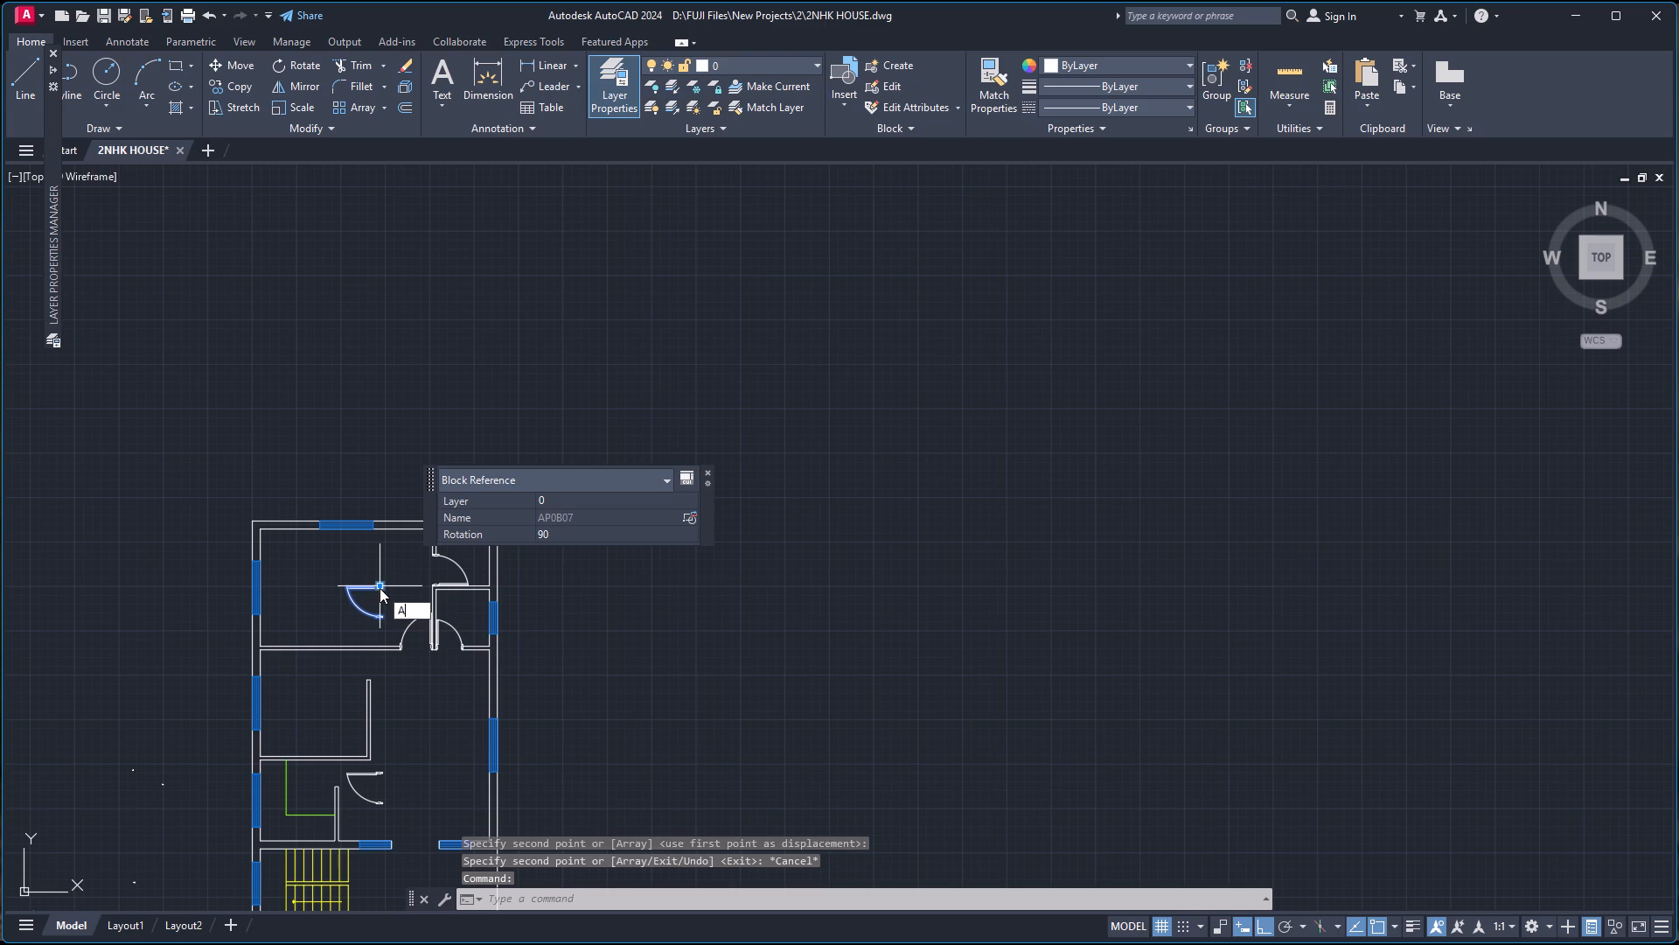
key(l)
key(Return)
scroll(375, 562, up, 4)
scroll(388, 659, up, 1)
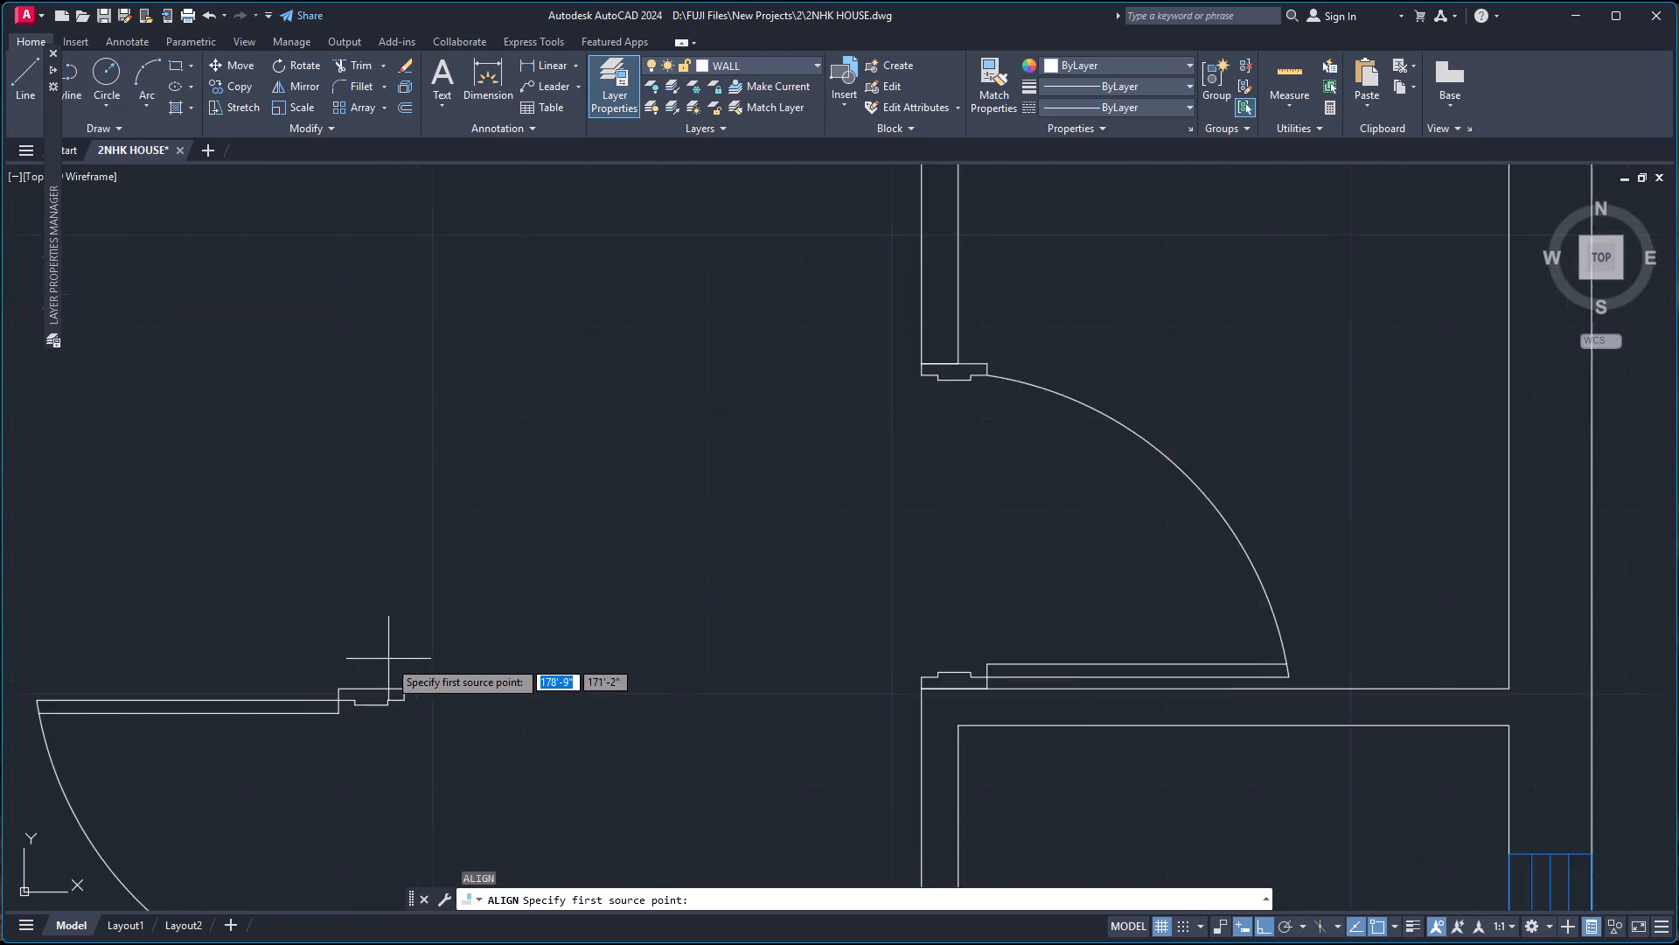
scroll(388, 660, up, 1)
click(413, 702)
scroll(410, 512, down, 6)
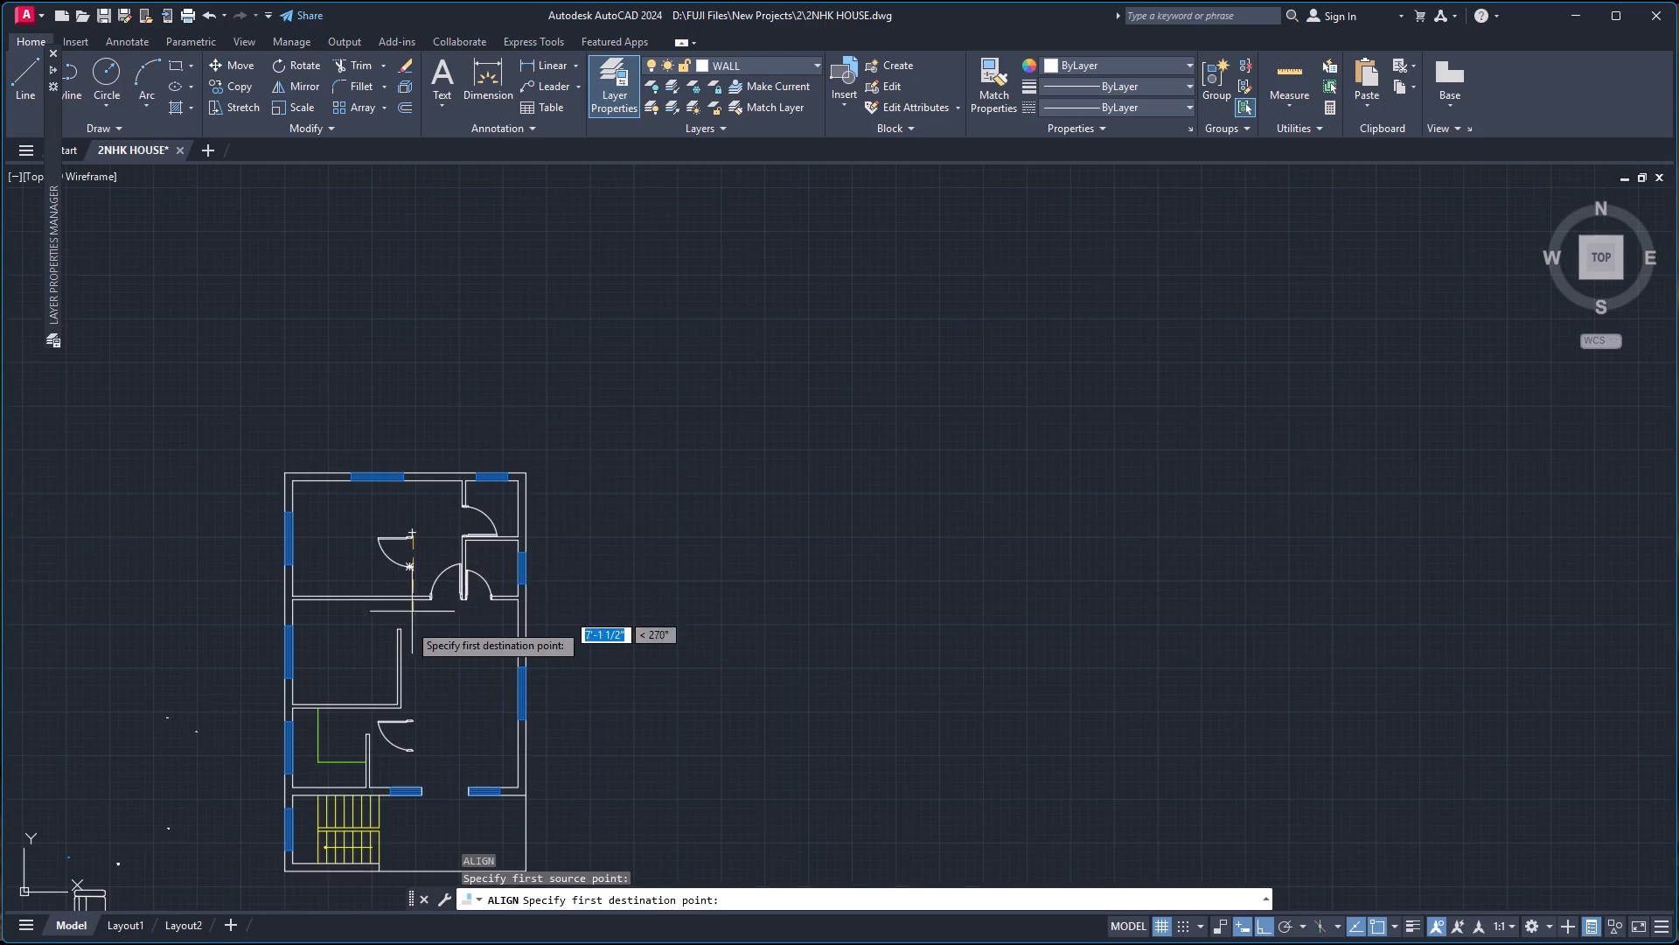
scroll(404, 633, up, 4)
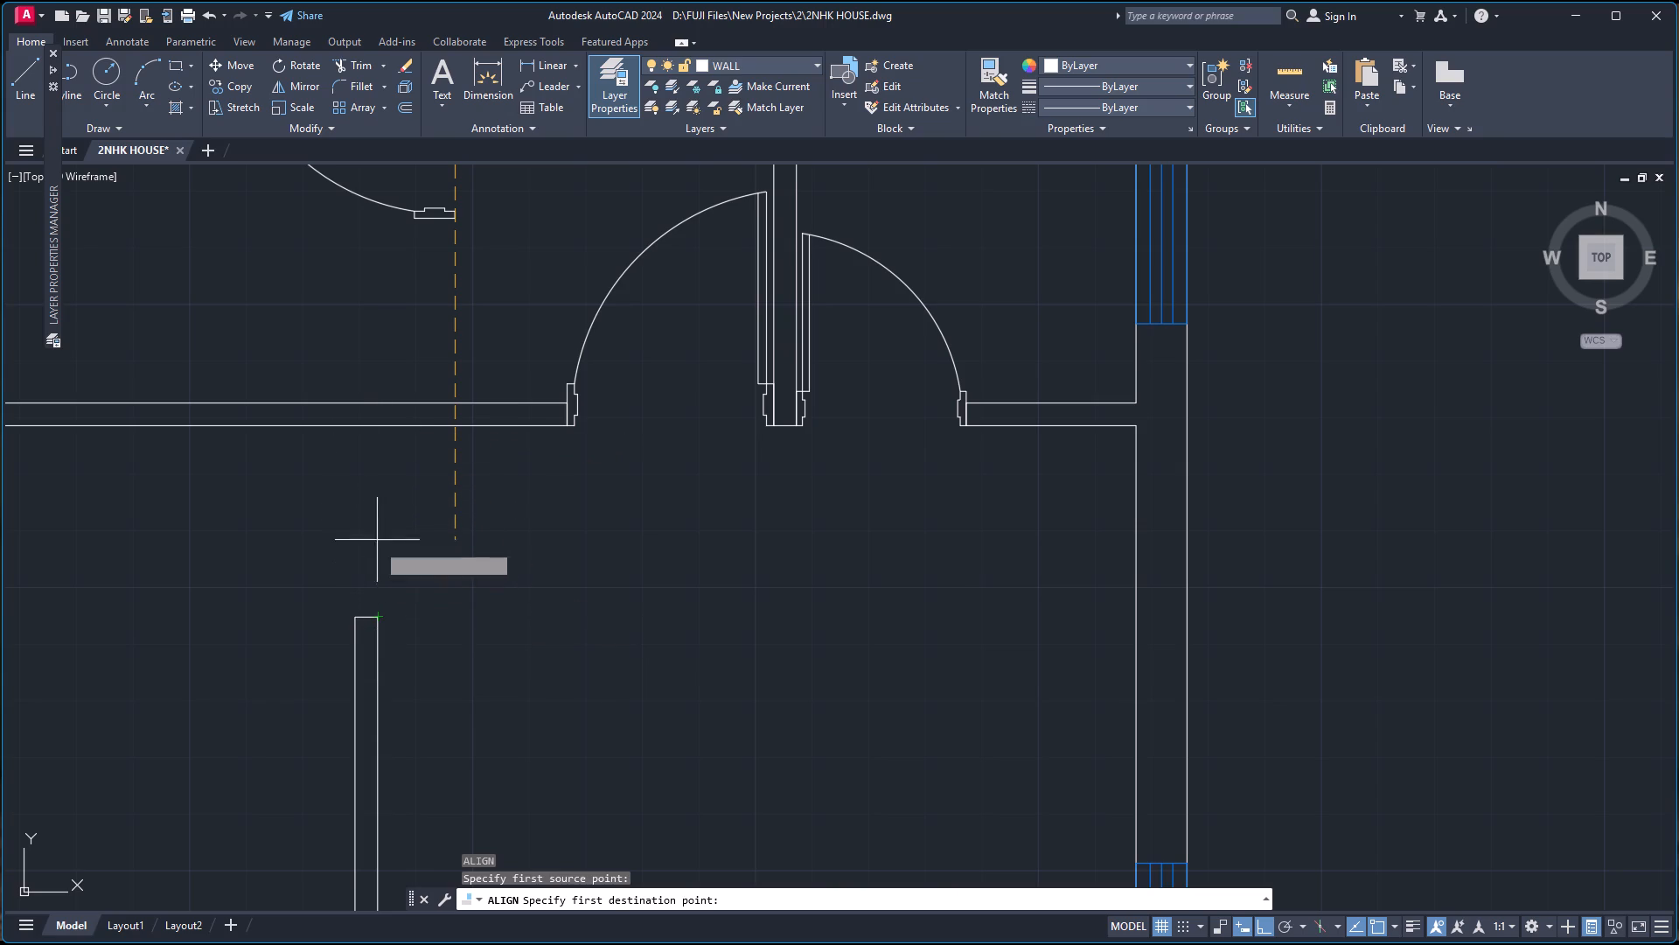
click(381, 427)
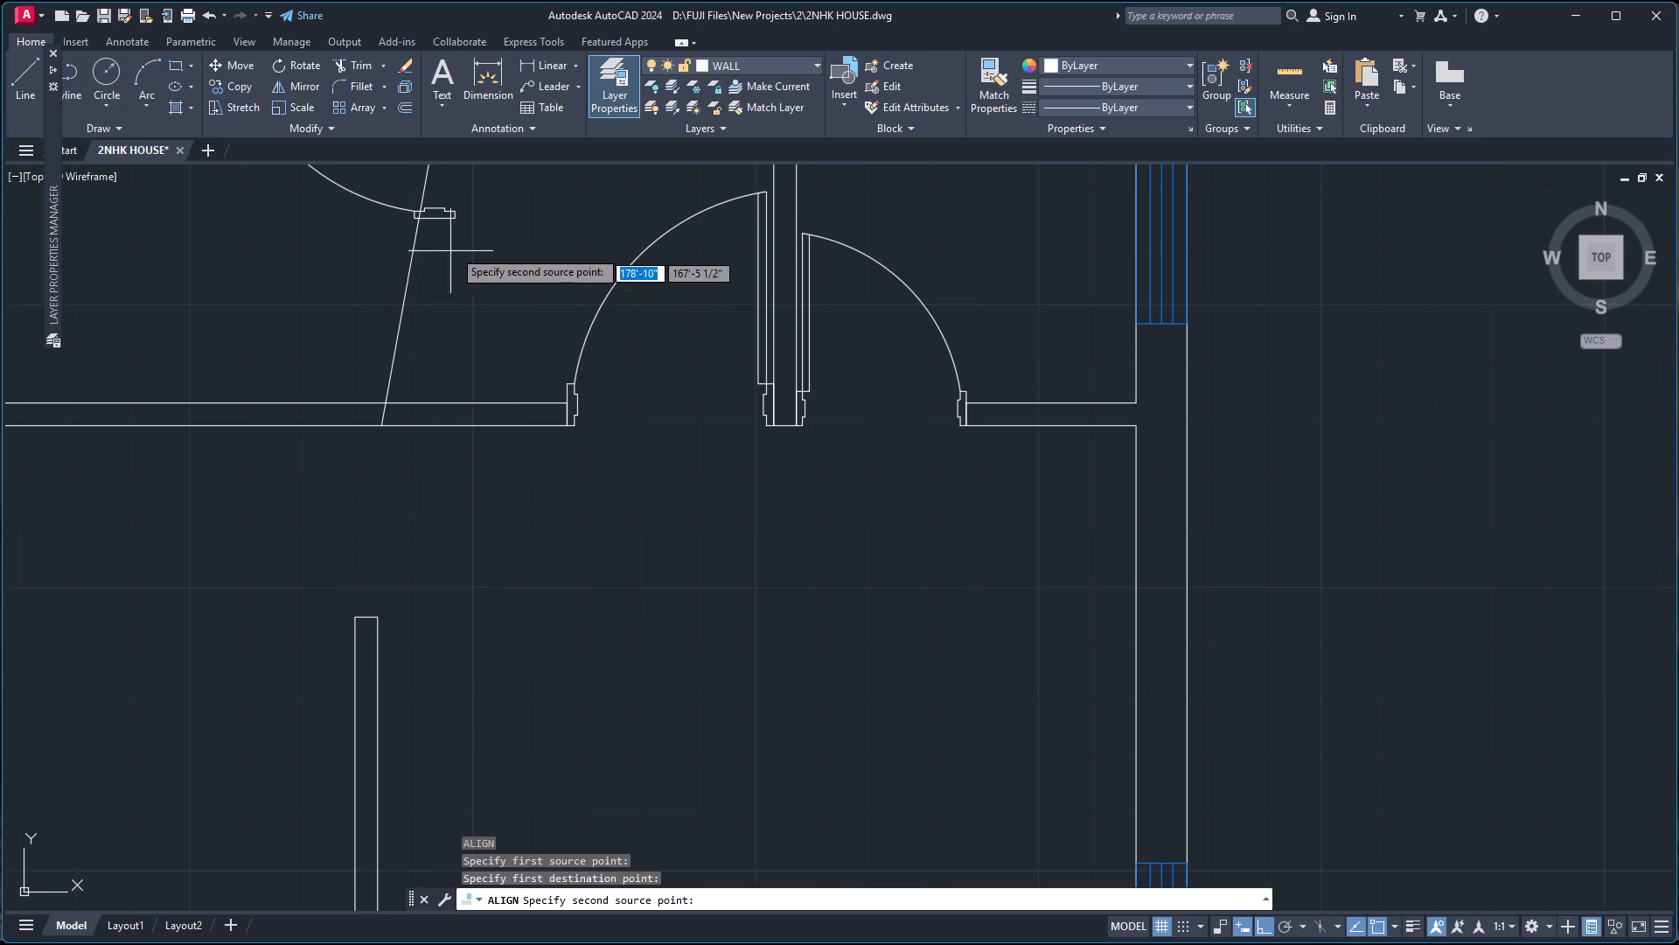
click(454, 218)
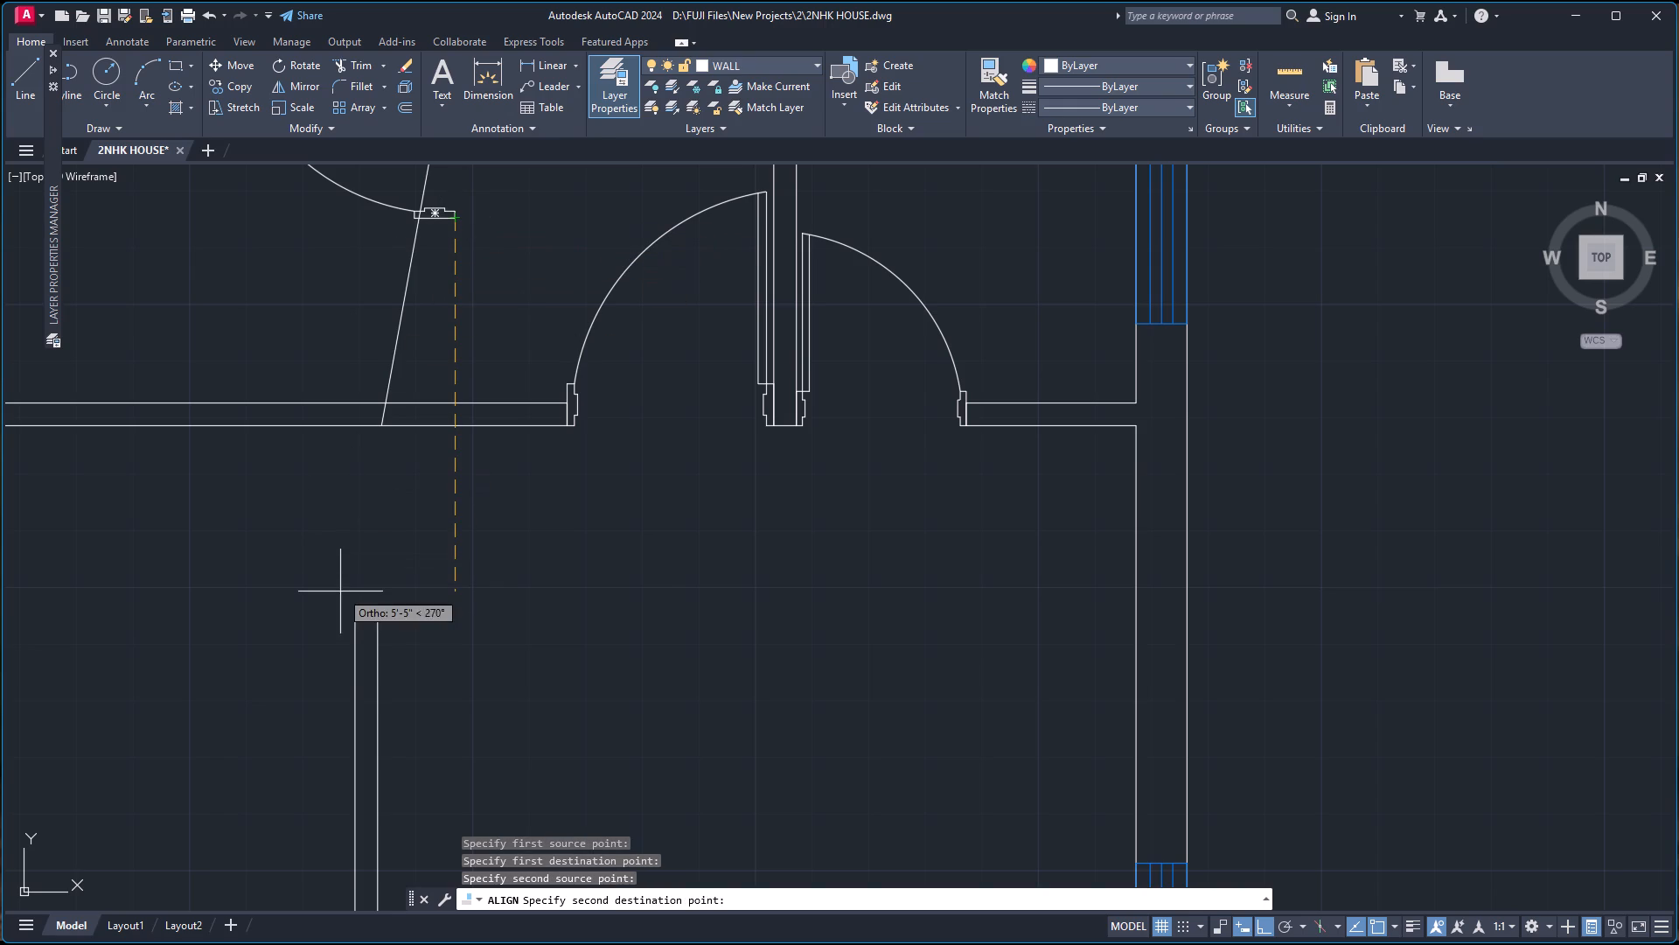
click(379, 612)
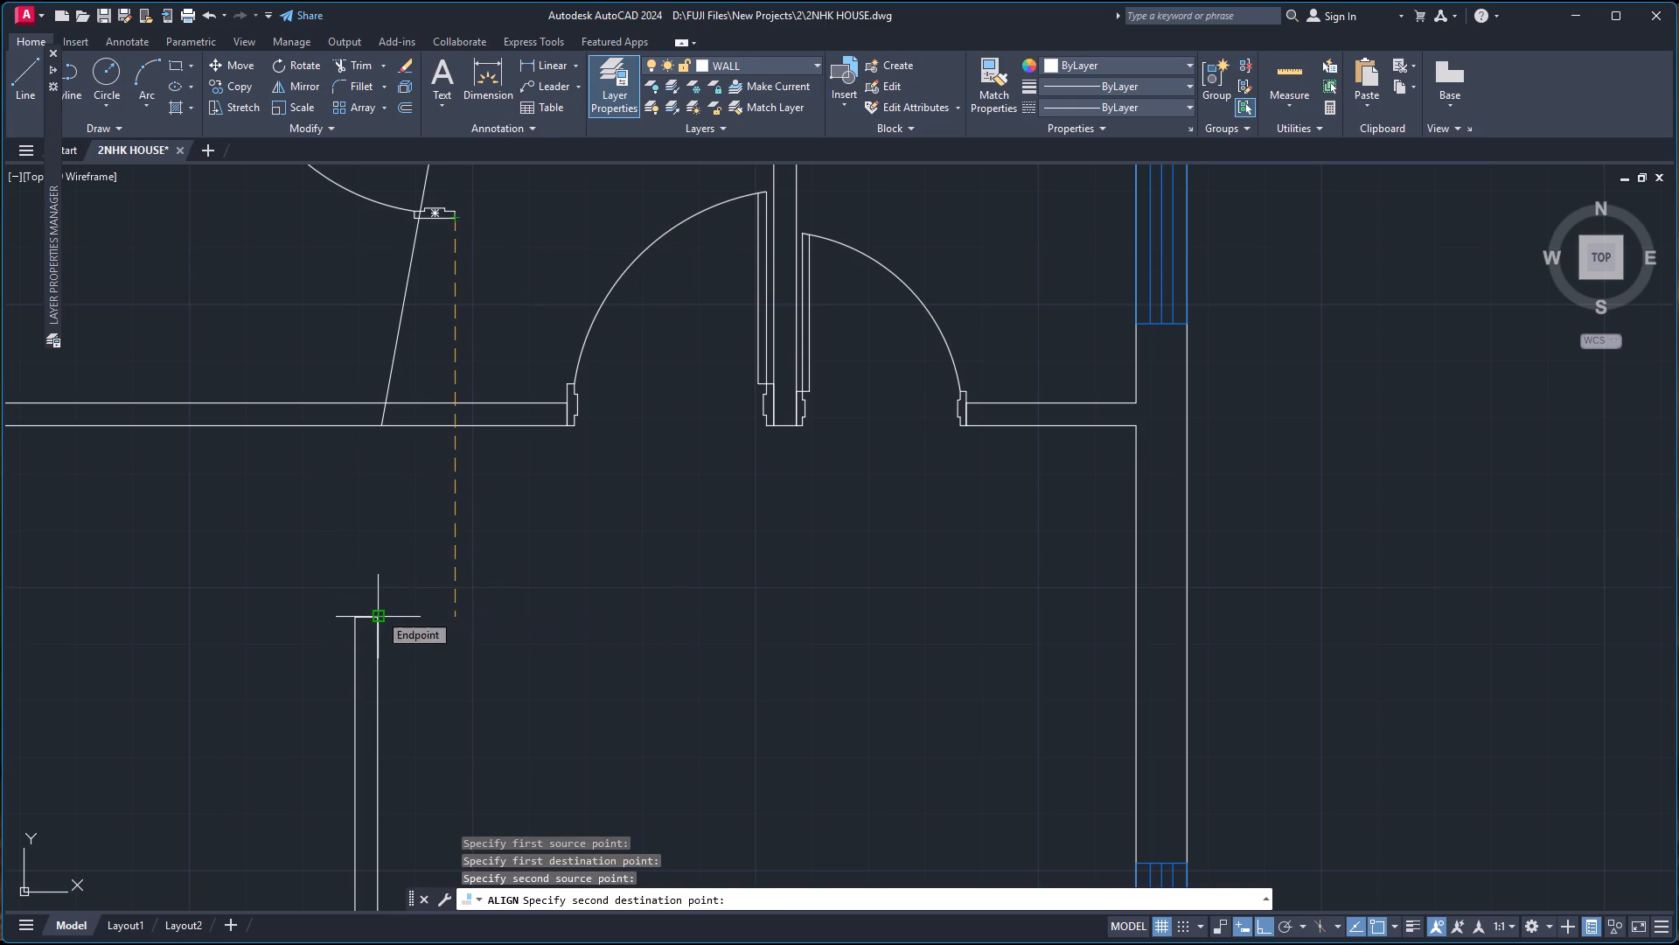
key(Return)
key(Up)
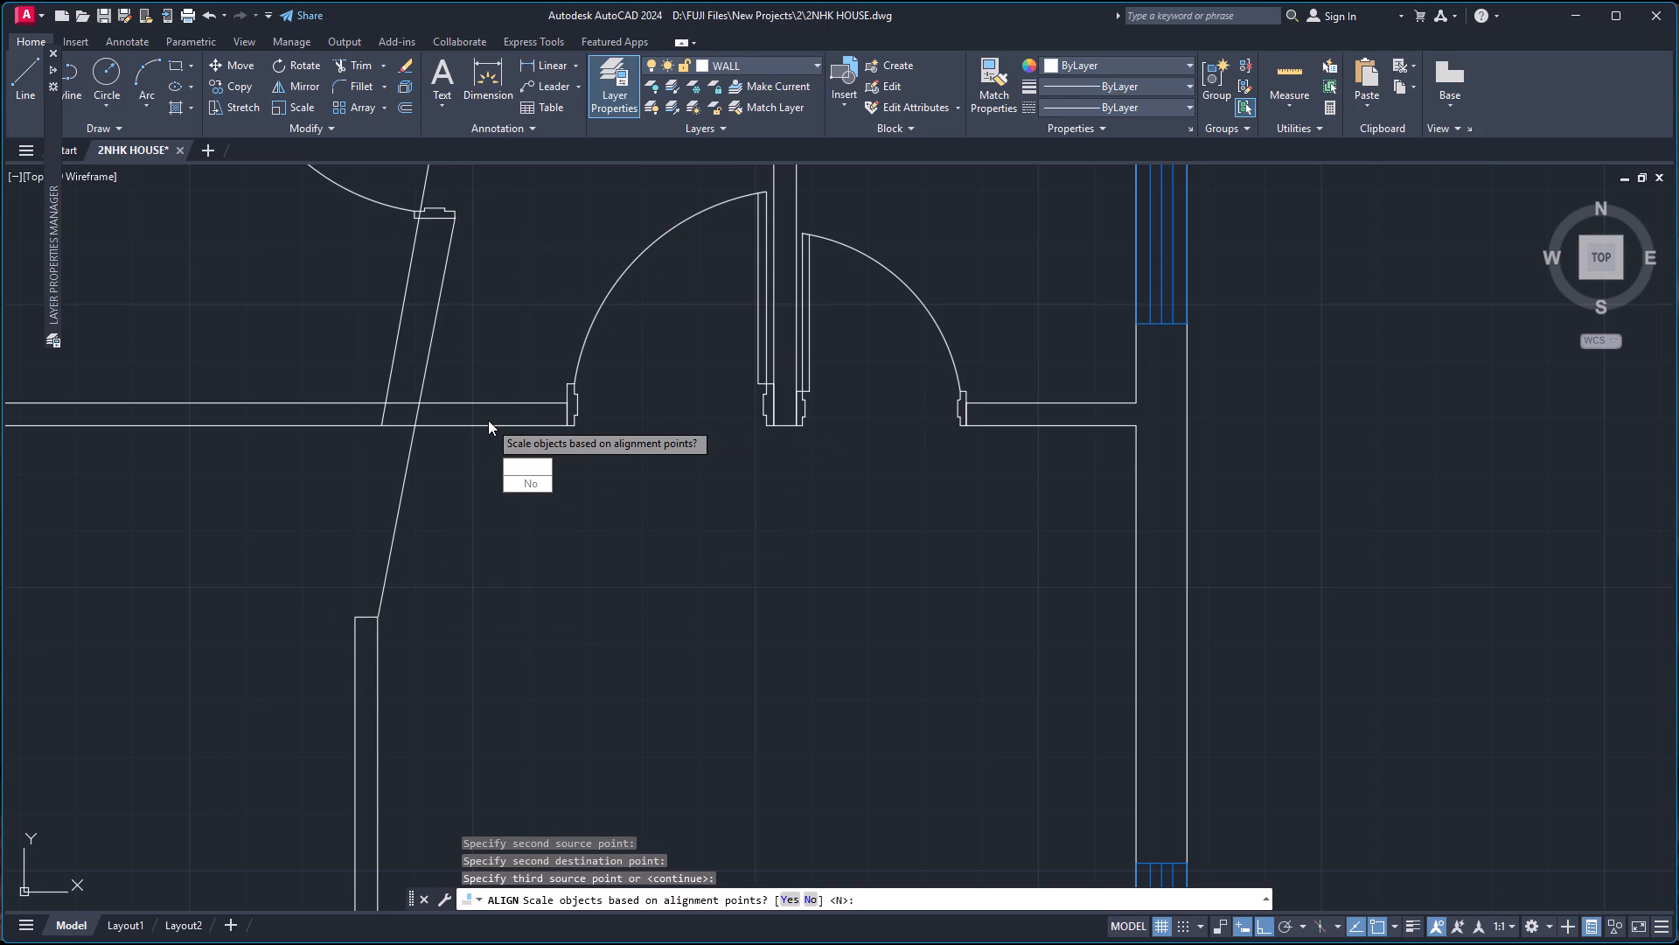
key(Return)
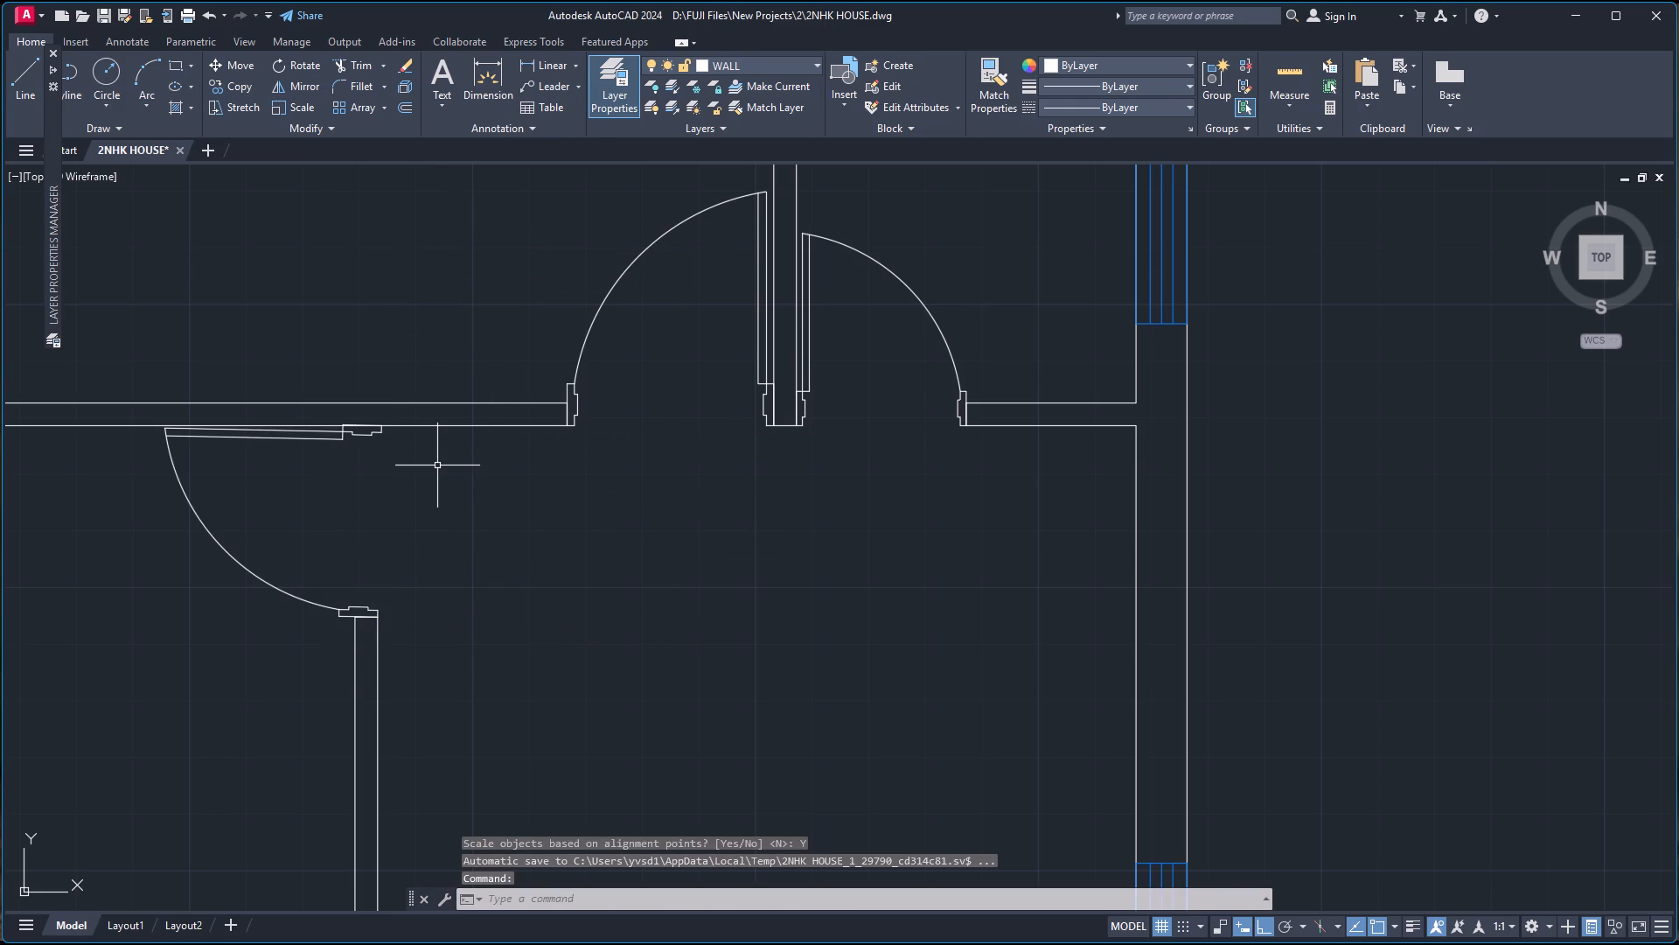
Set the newly aligned door's rotation to 90 so its leaf runs parallel to the wall.
scroll(378, 540, up, 3)
scroll(380, 549, down, 3)
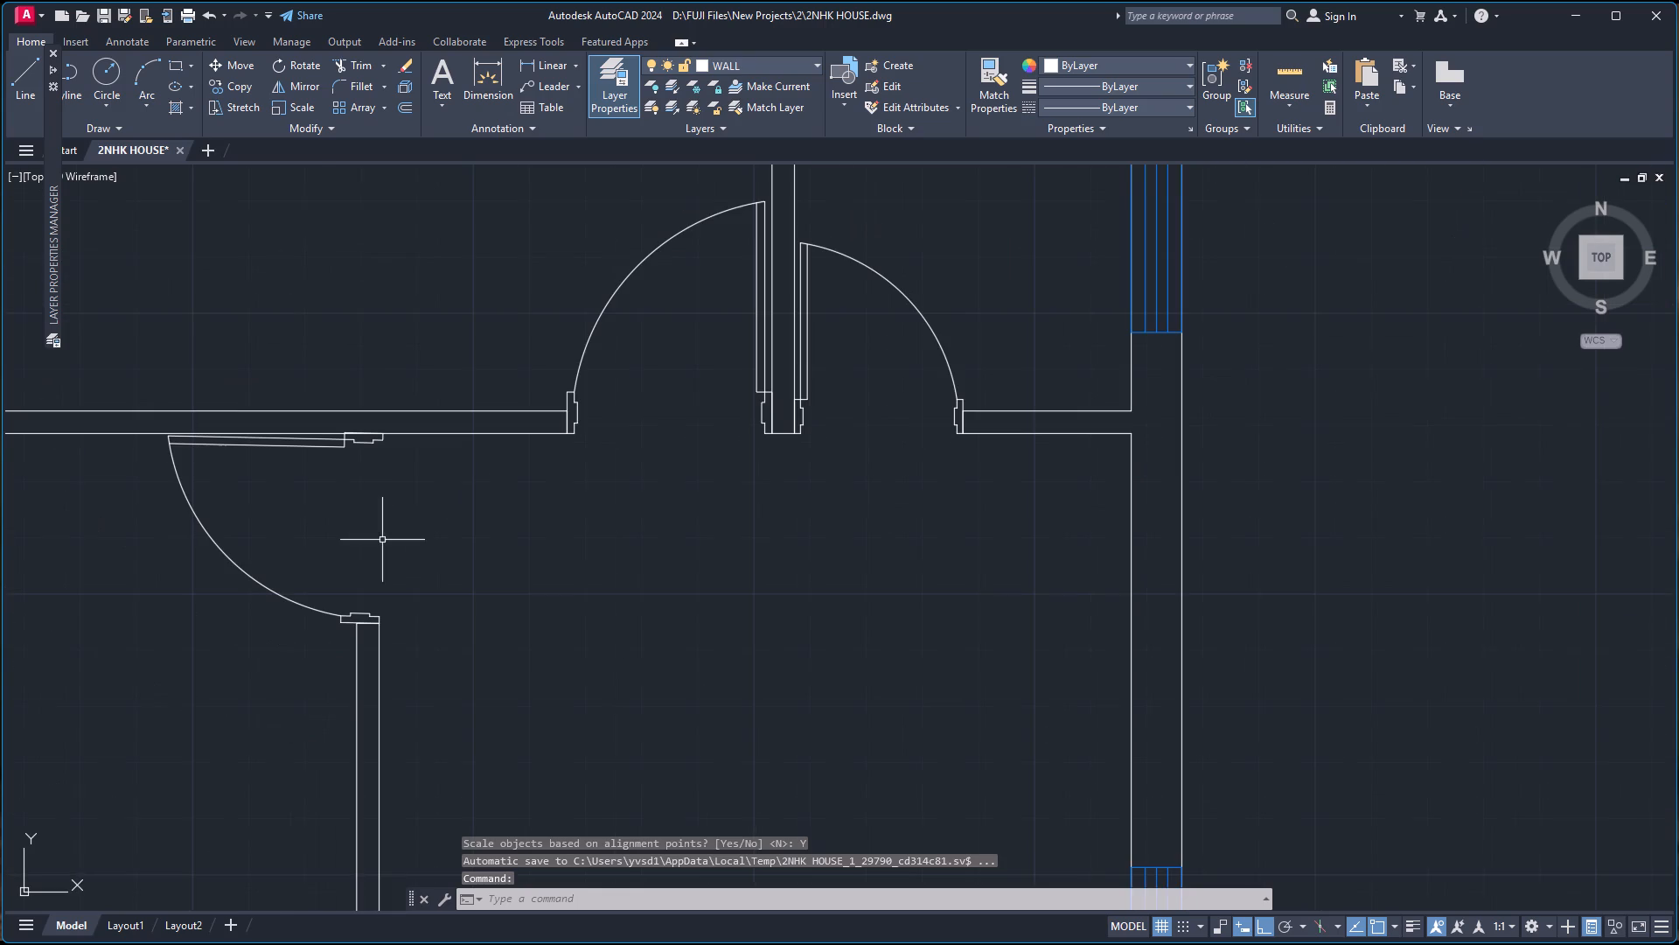
scroll(387, 487, down, 3)
scroll(382, 491, up, 3)
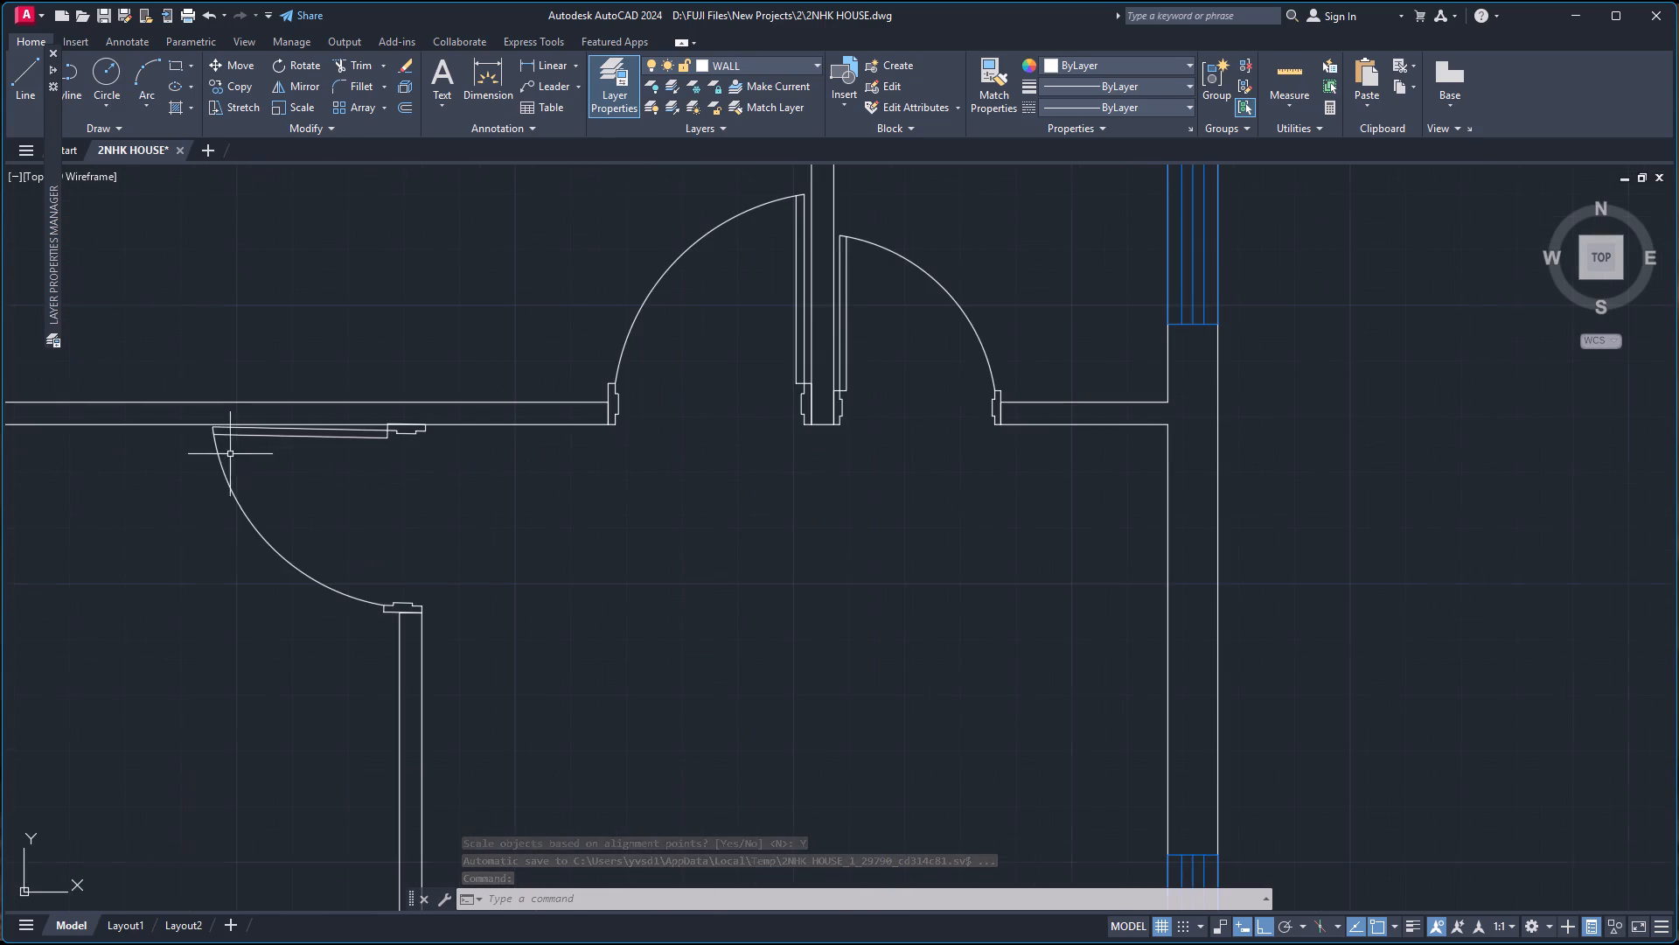
scroll(229, 453, up, 4)
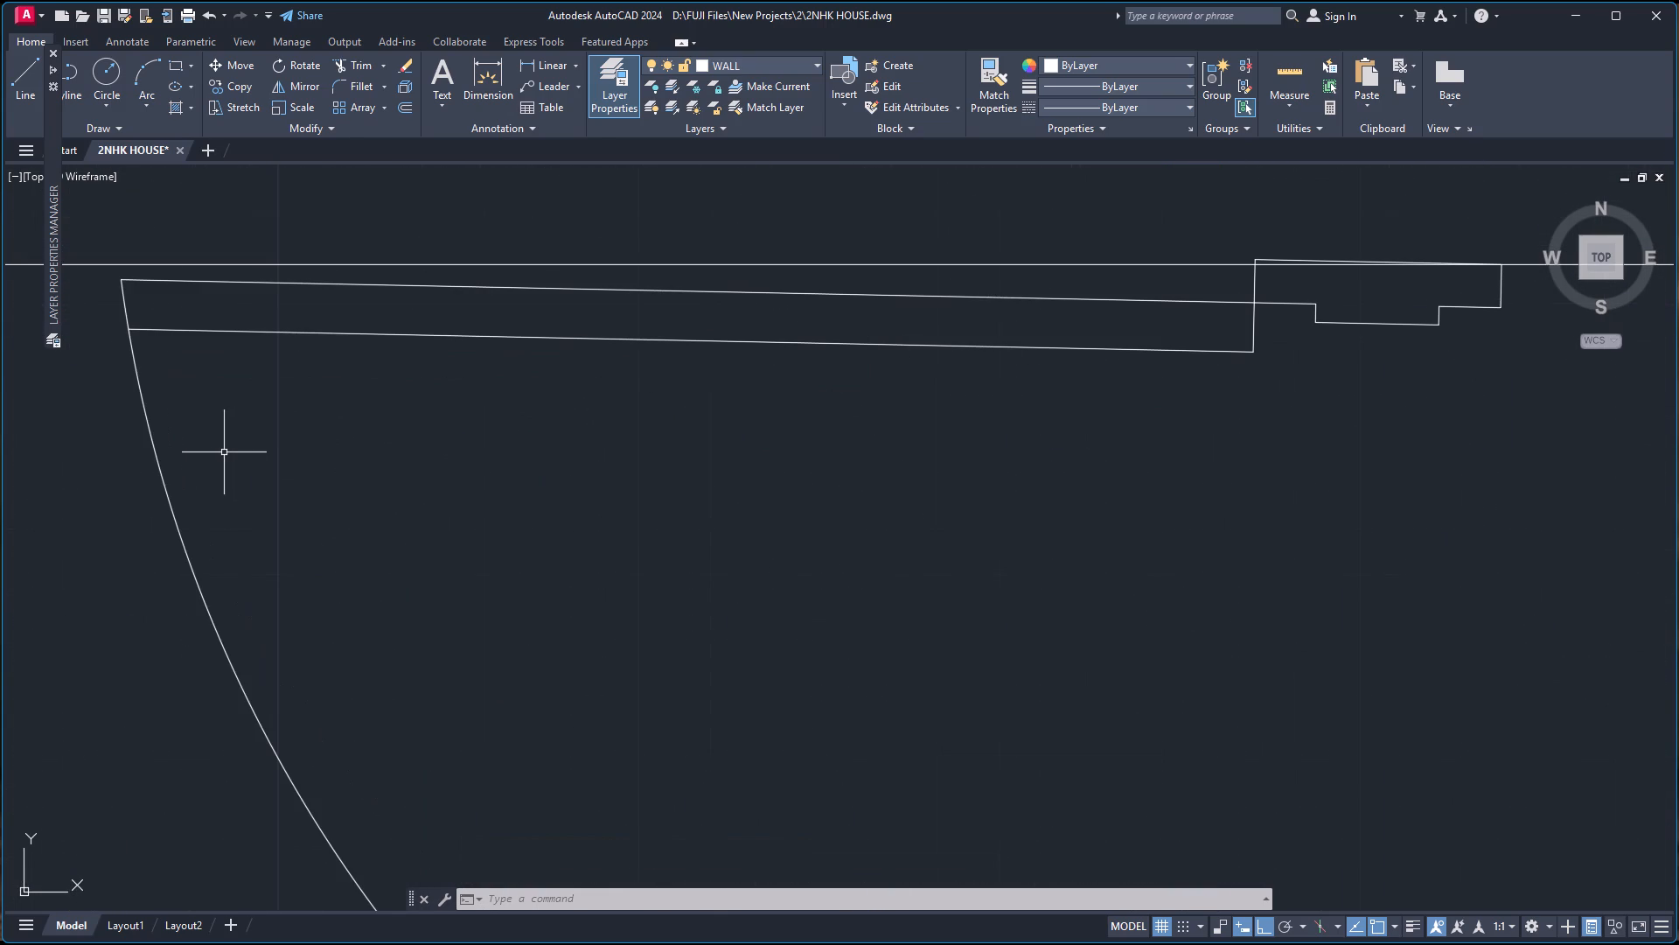
click(1224, 300)
click(1431, 248)
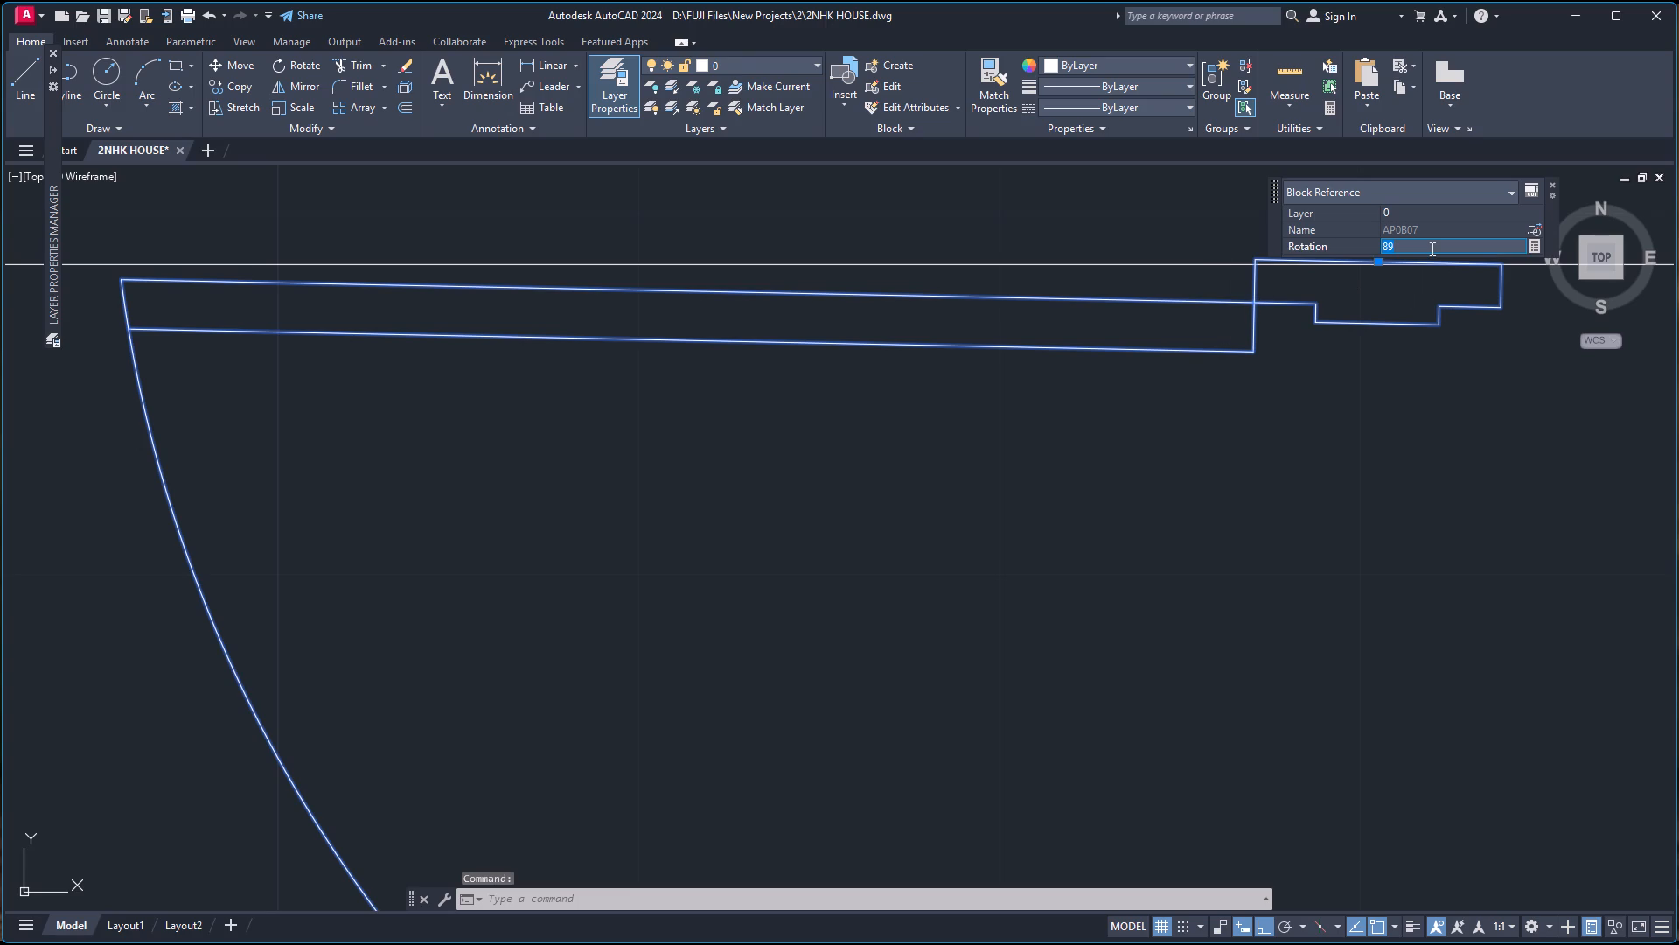
text(90)
key(Return)
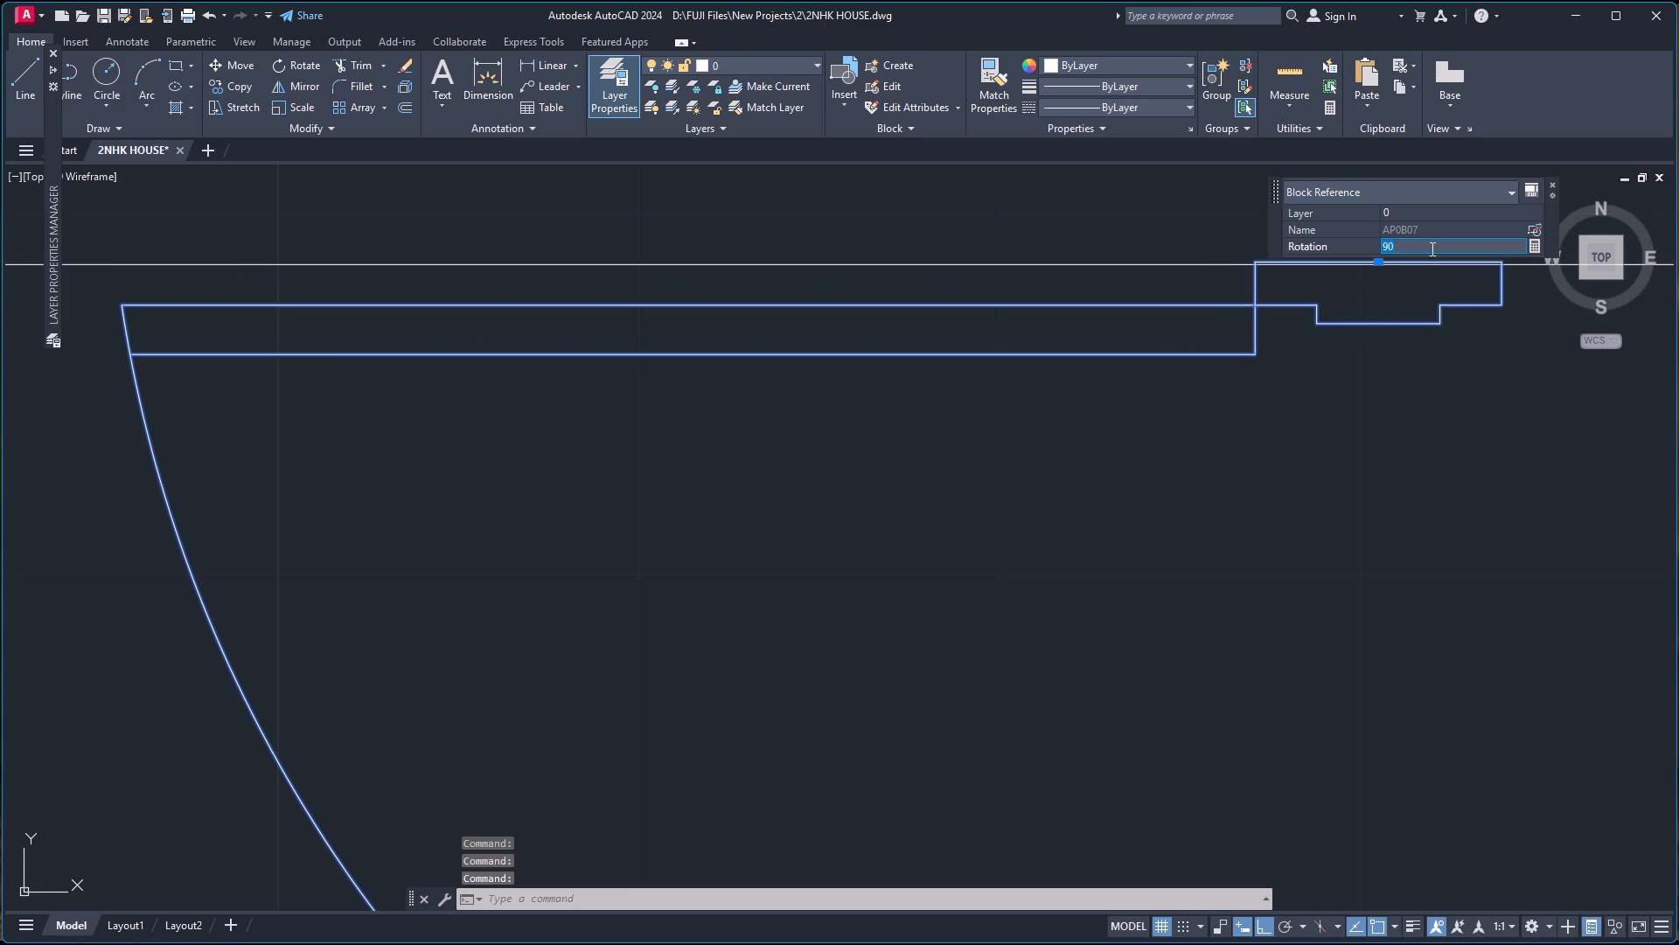
click(1550, 185)
key(Escape)
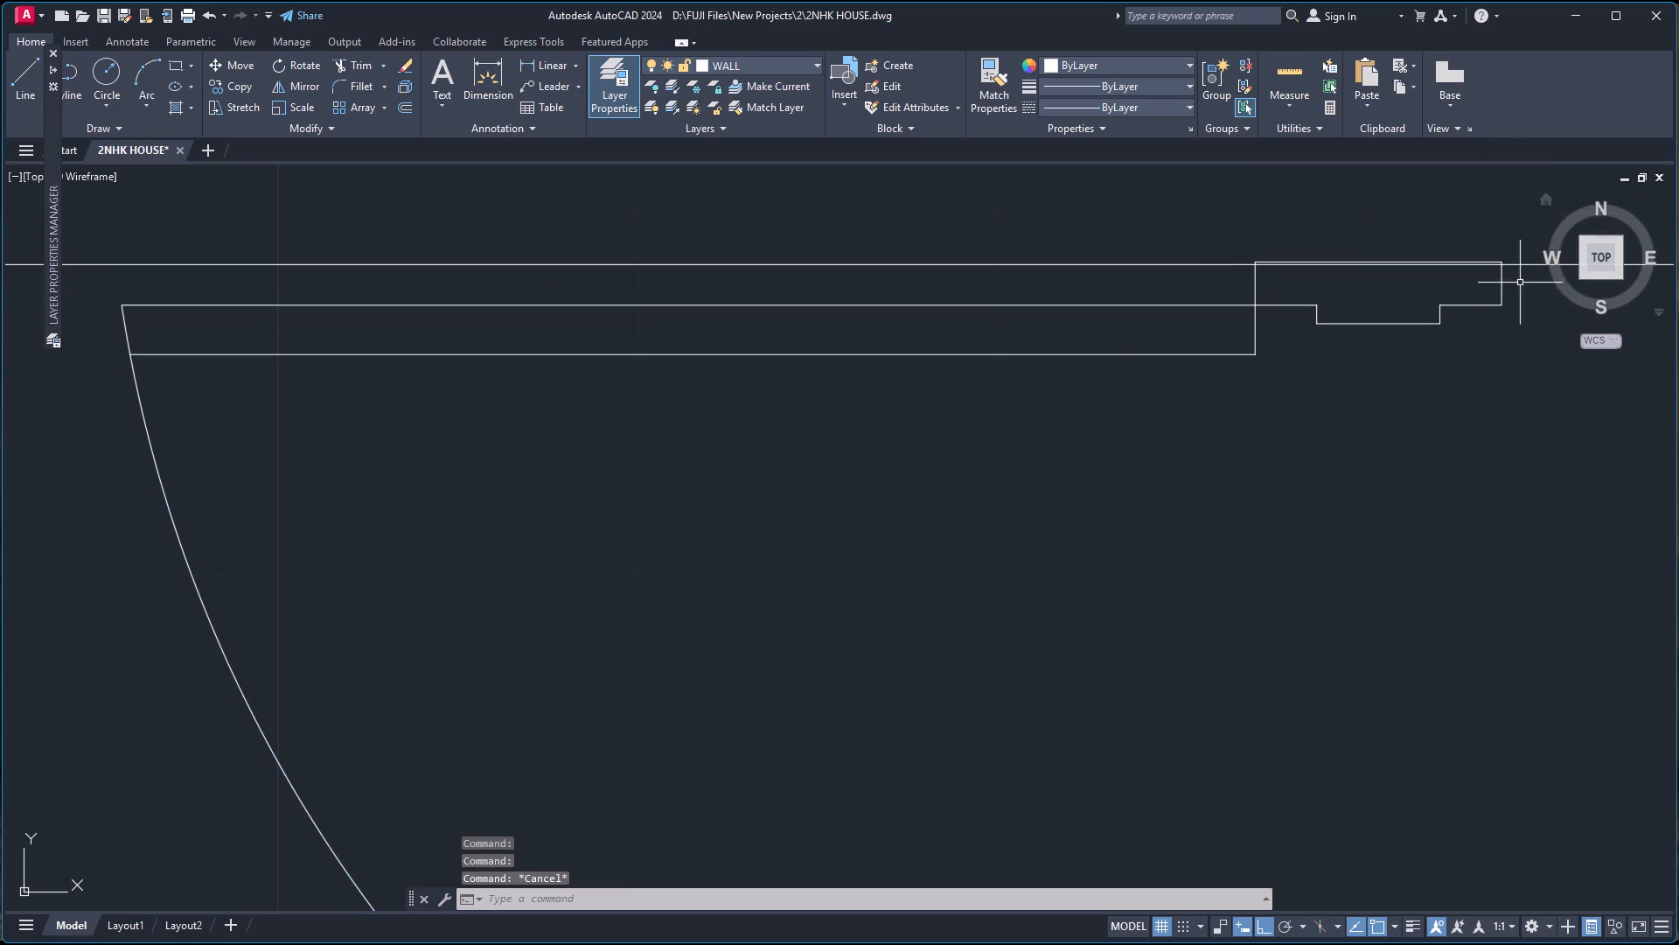
Move the newly rotated door by its lower jamb's outer corner onto the outer corner of the partition end below.
scroll(1480, 328, down, 4)
scroll(1494, 577, up, 3)
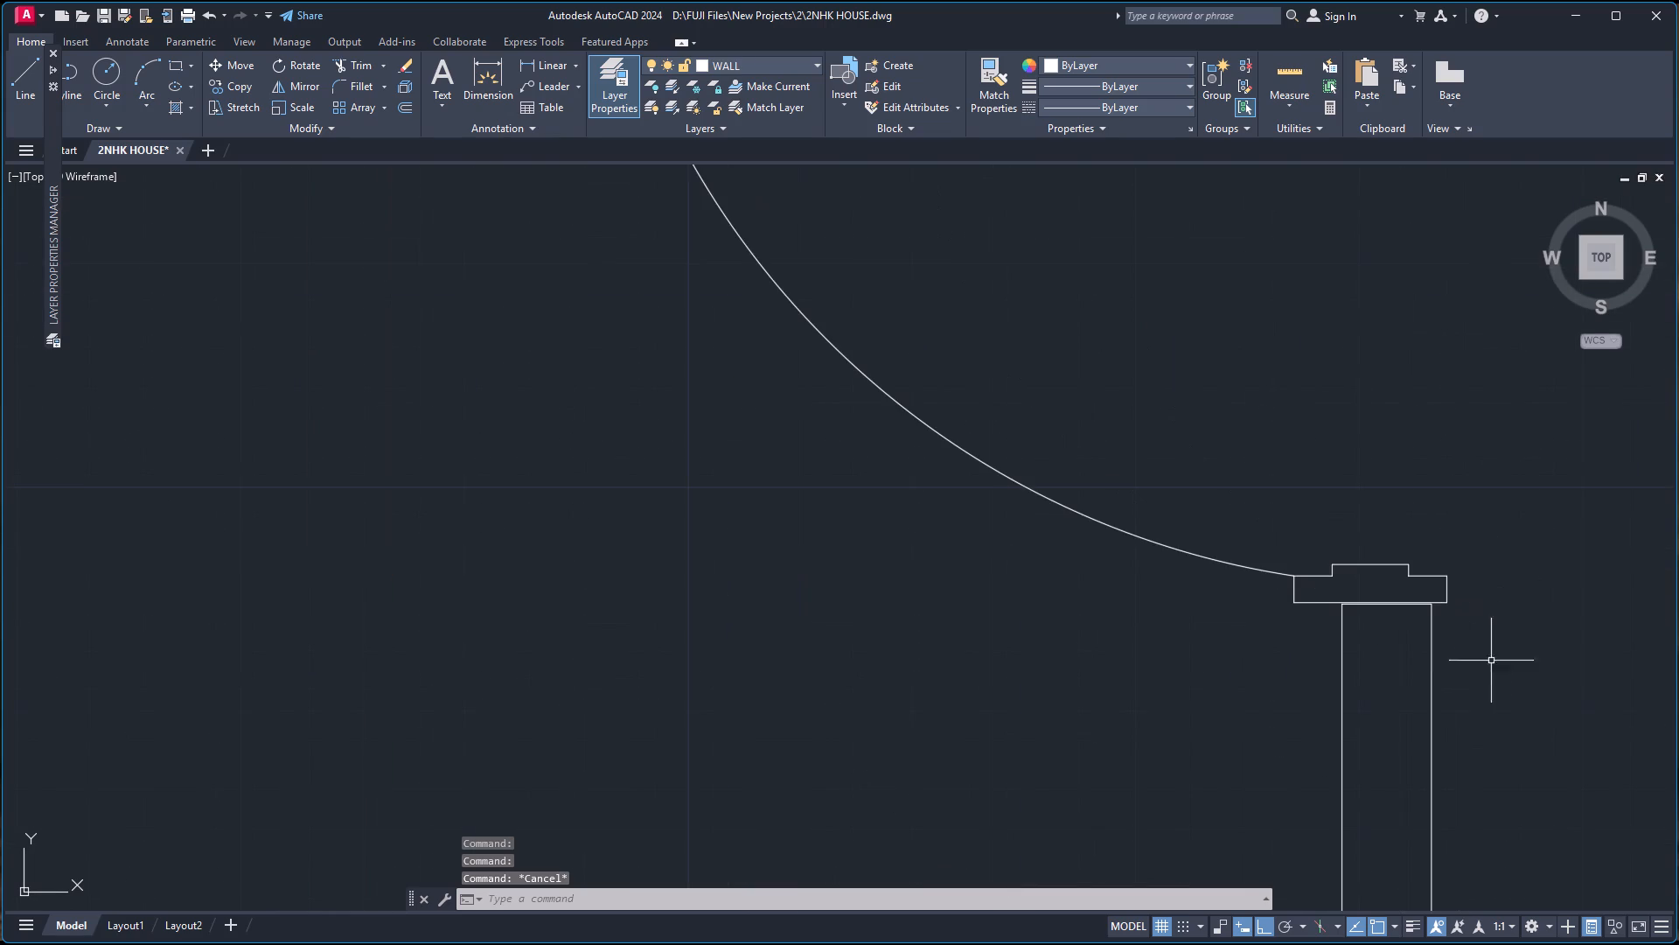
scroll(1452, 642, up, 2)
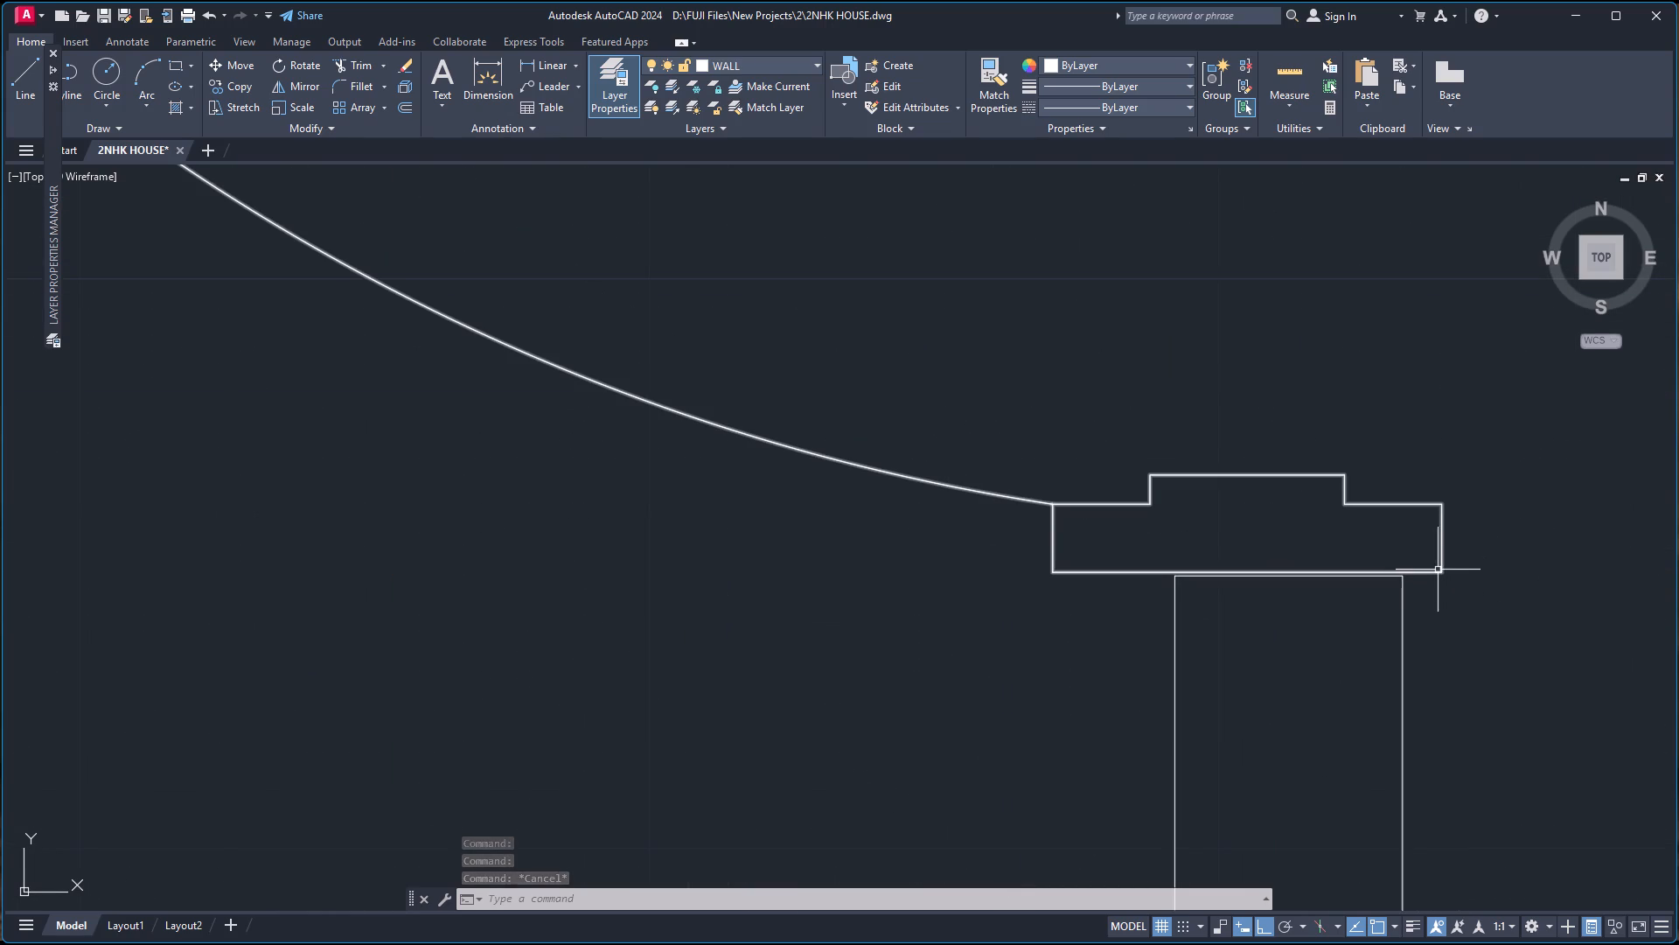
click(1439, 572)
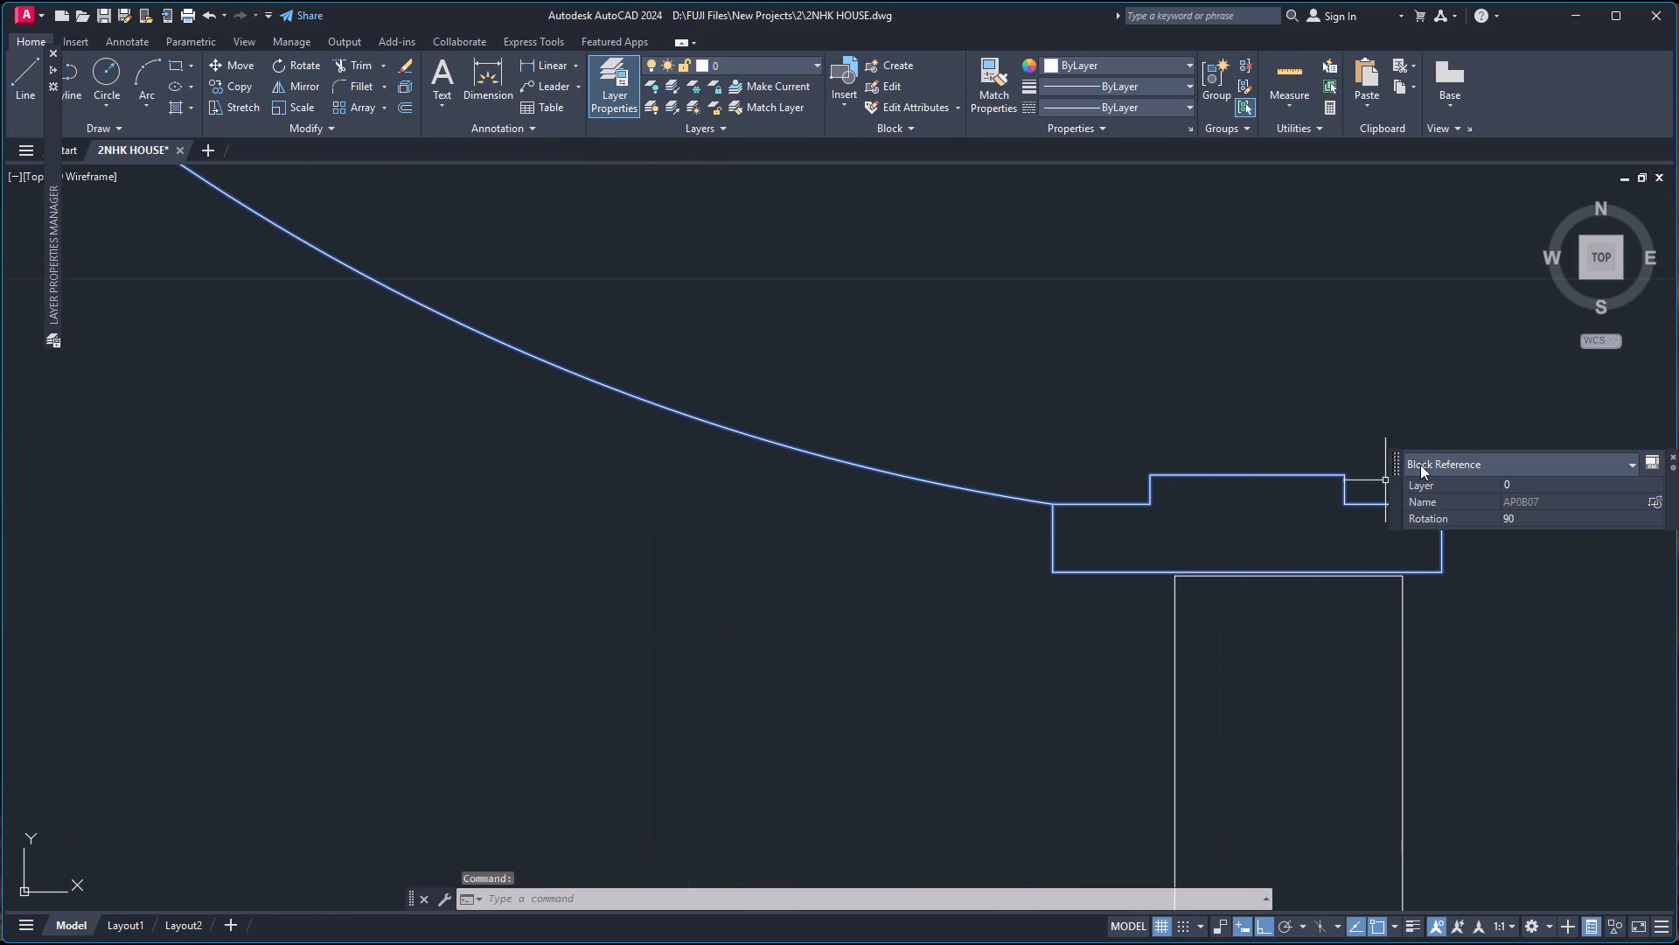
scroll(1421, 324, down, 5)
scroll(1425, 230, down, 3)
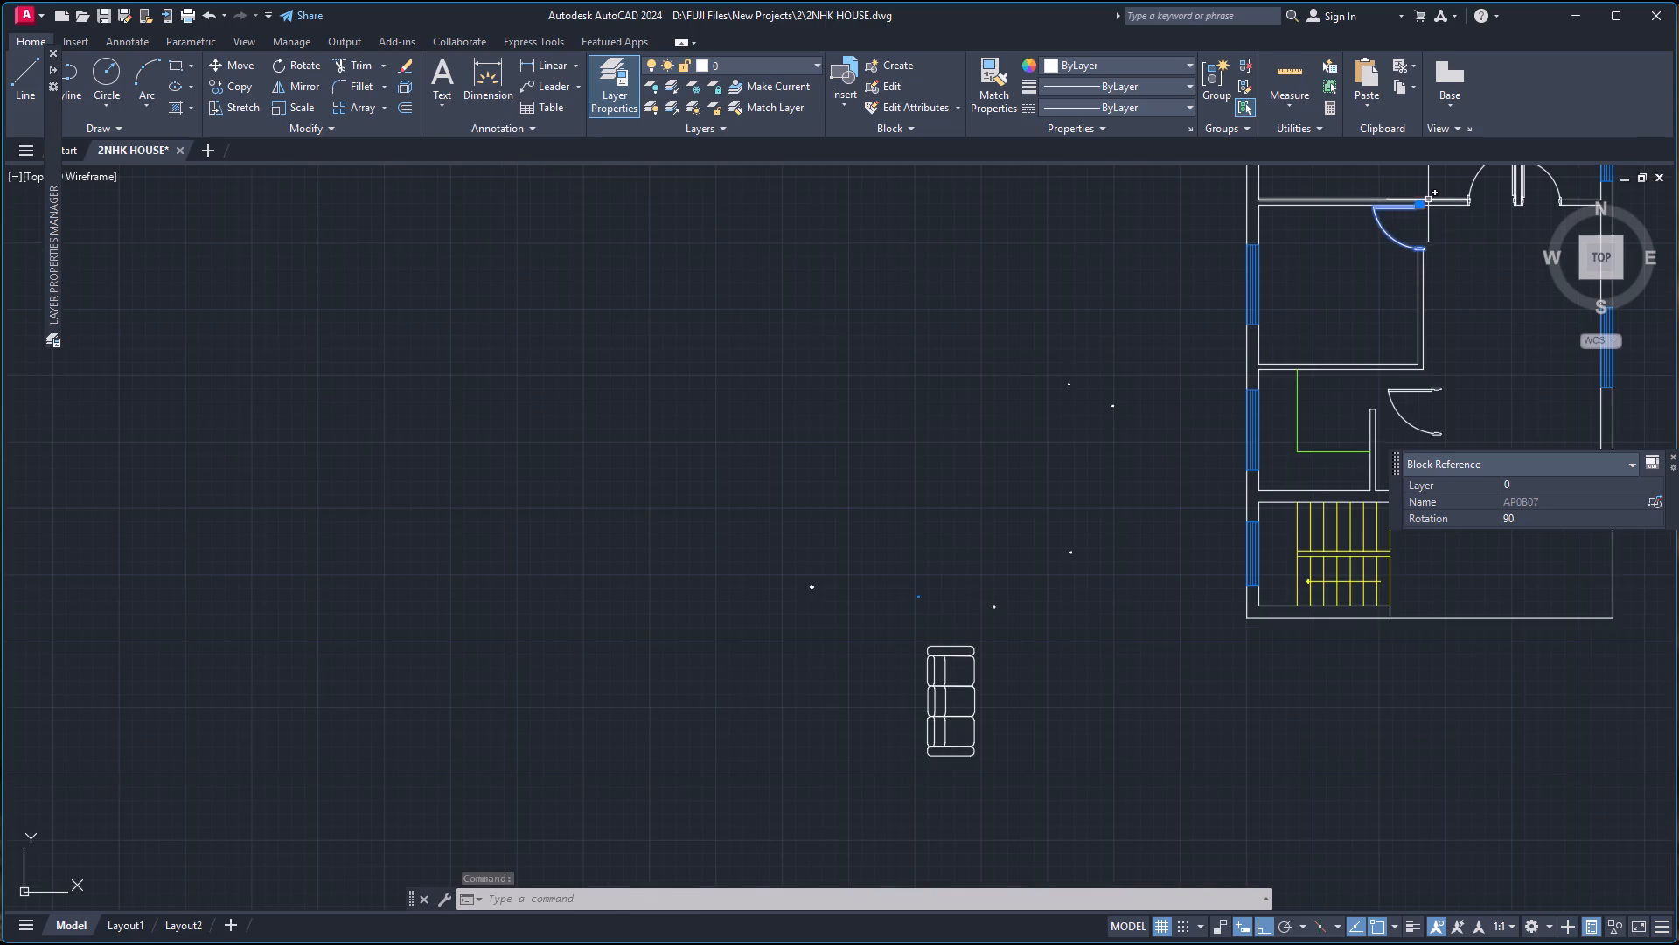
scroll(1429, 194, up, 7)
scroll(1264, 302, up, 2)
scroll(1251, 309, down, 6)
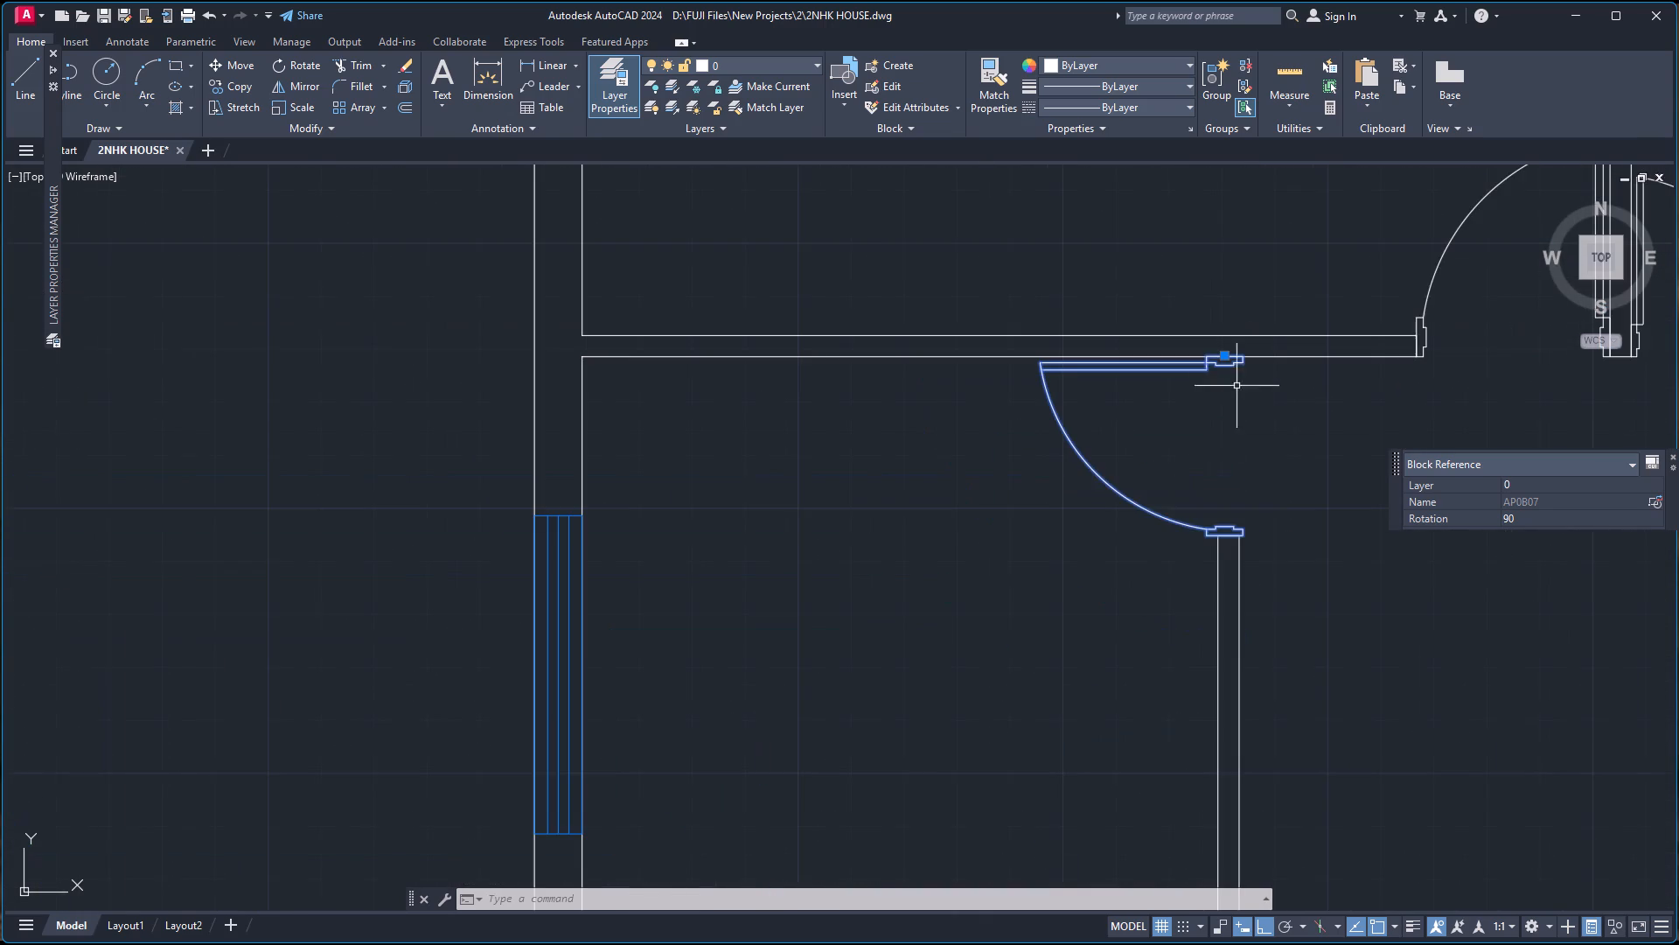
scroll(1250, 535, up, 7)
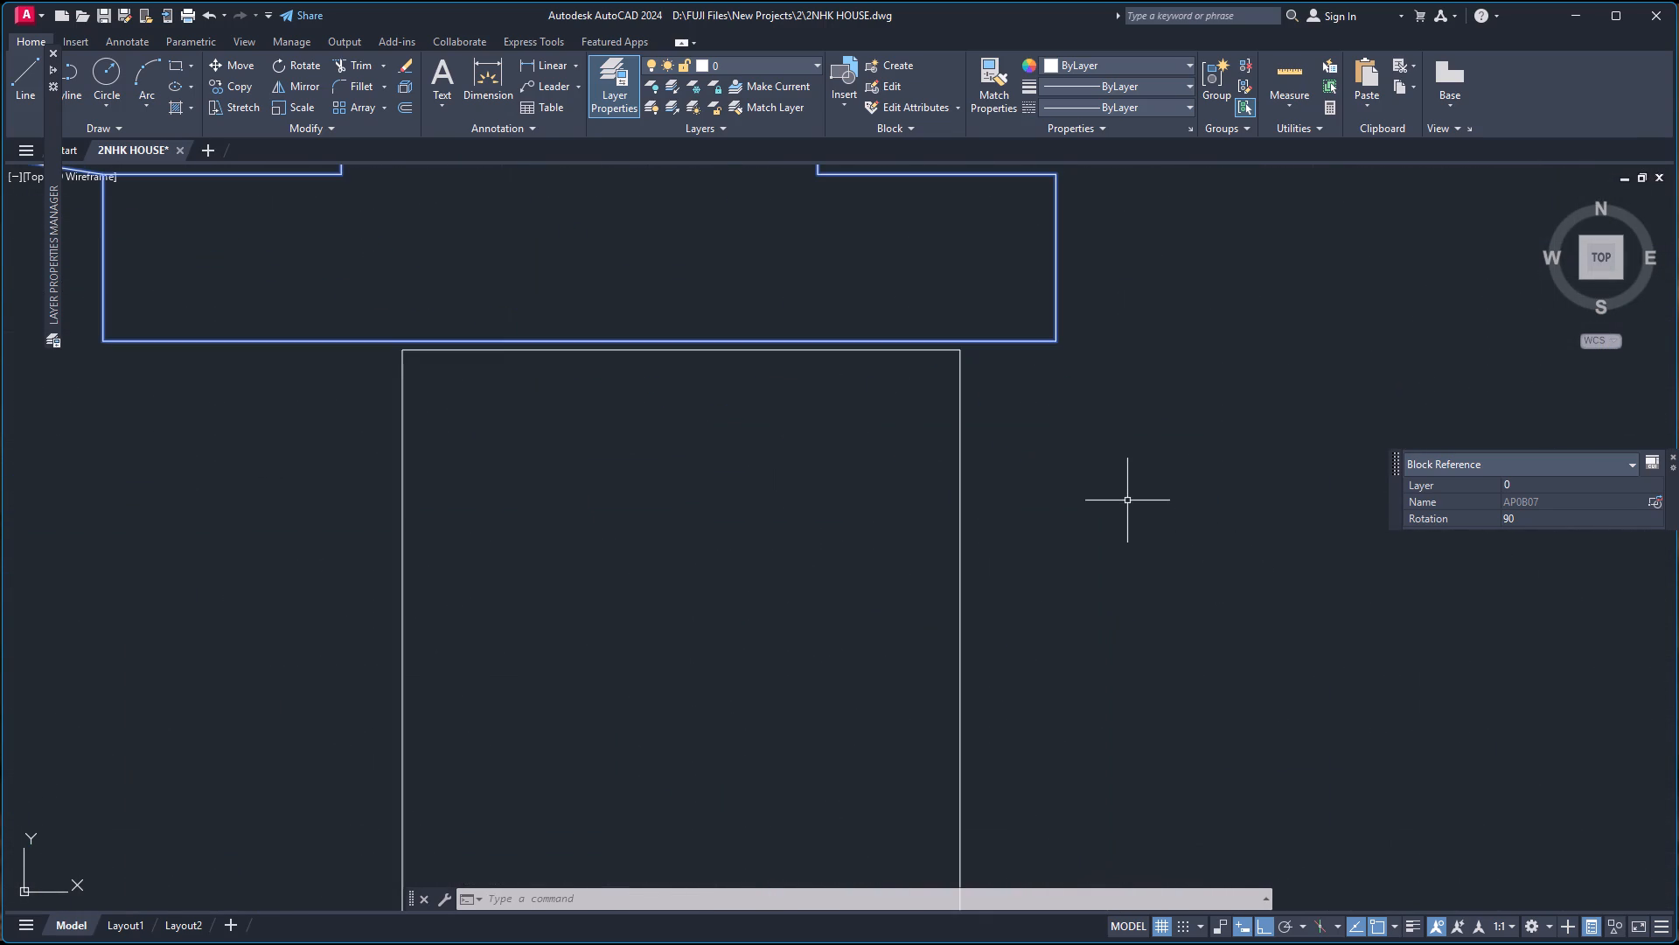
key(m)
key(Return)
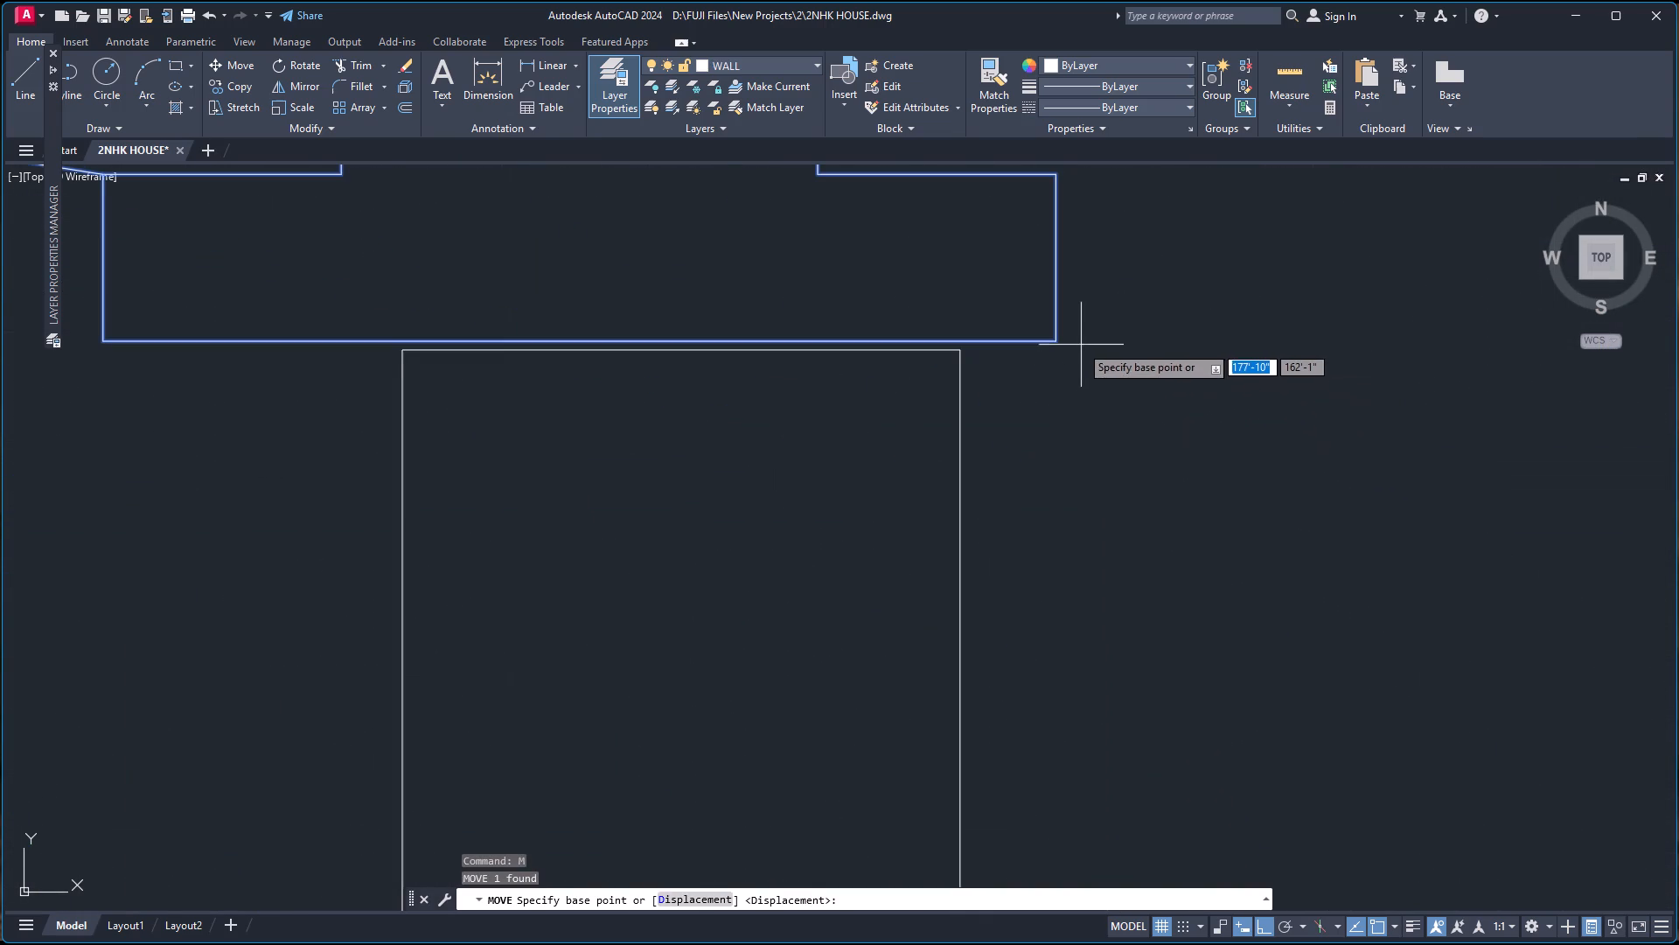
click(1052, 342)
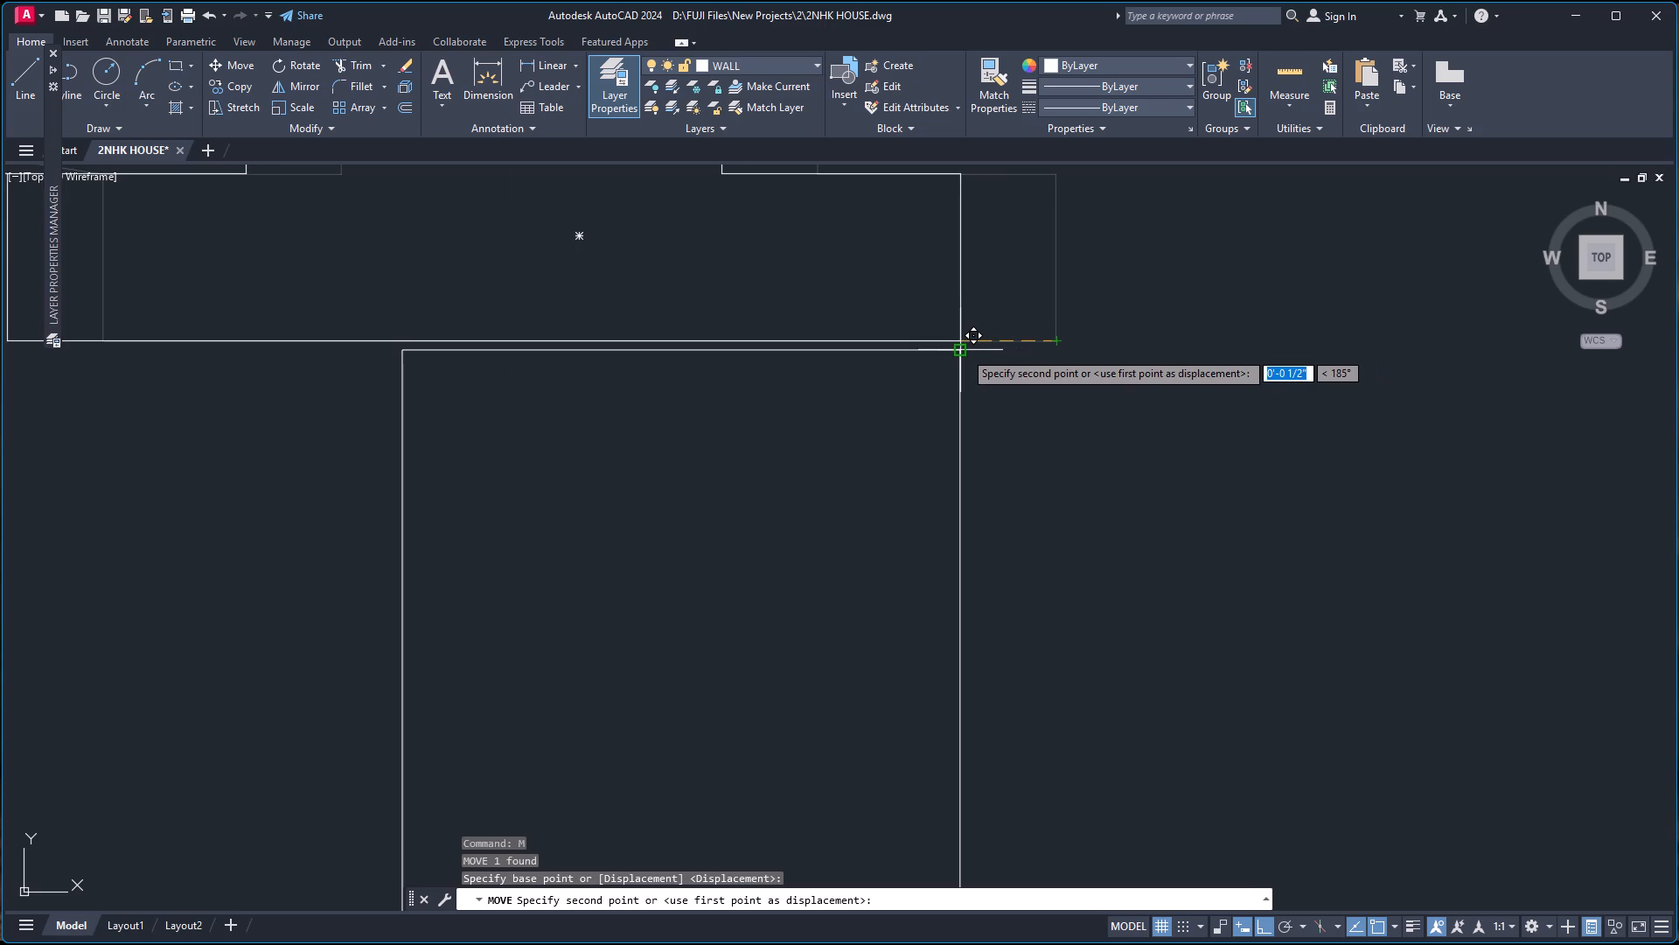
click(961, 352)
scroll(1003, 333, down, 9)
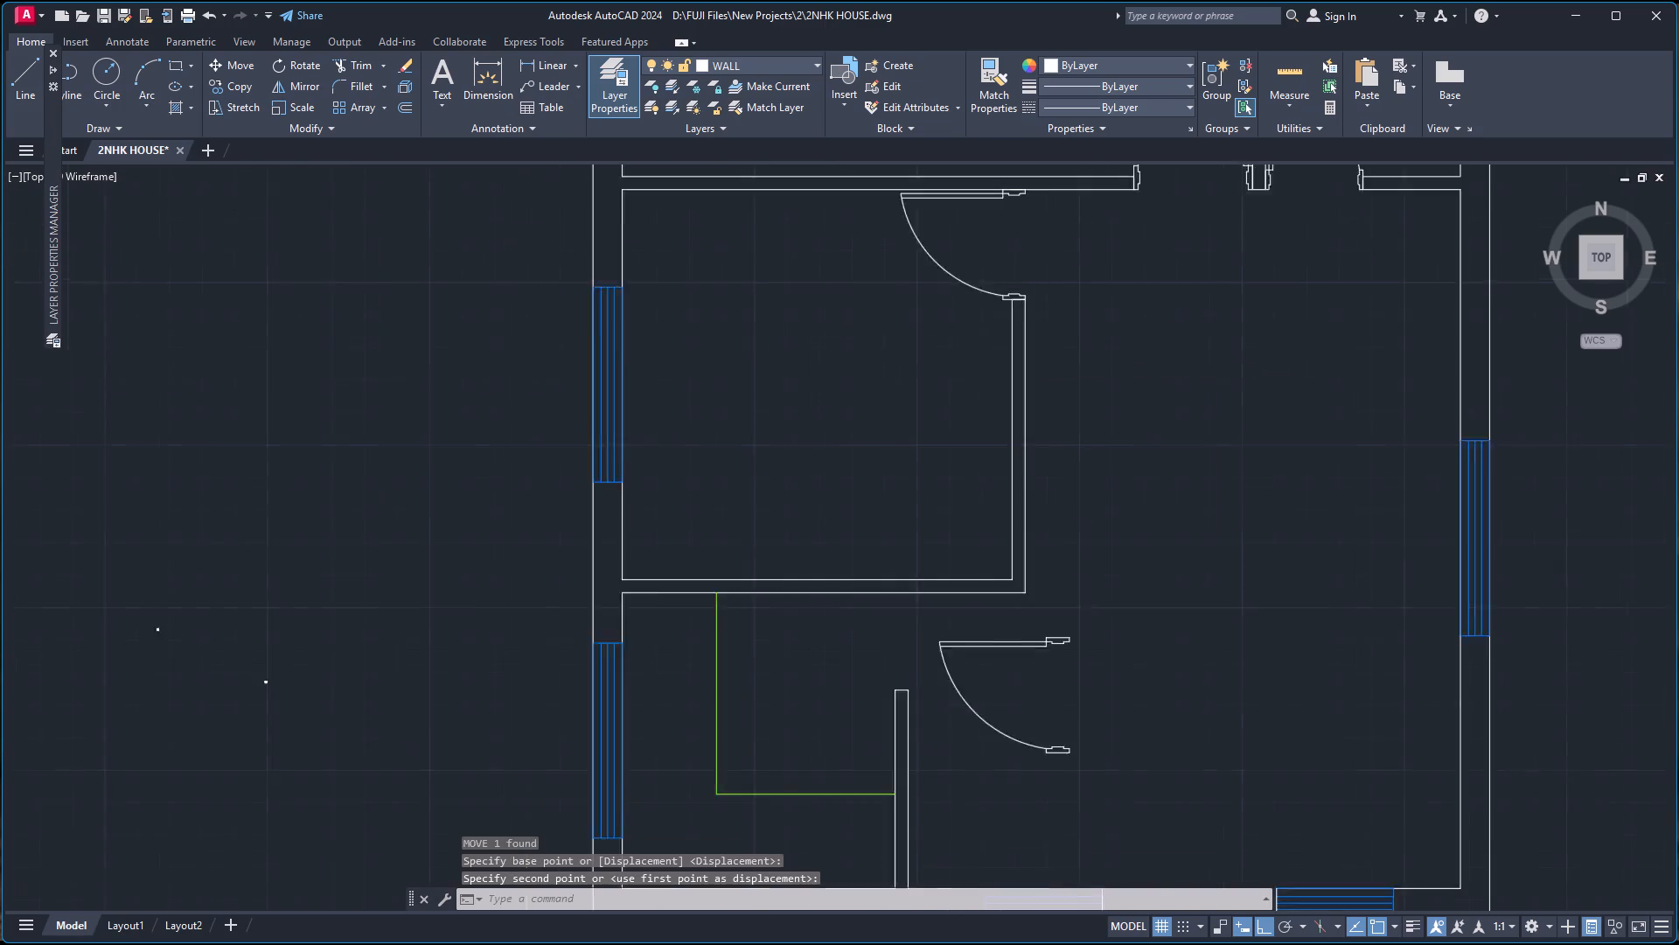
Examine how the moved door's hinge-side jamb meets the wall line above it.
scroll(1033, 199, up, 4)
scroll(971, 288, up, 4)
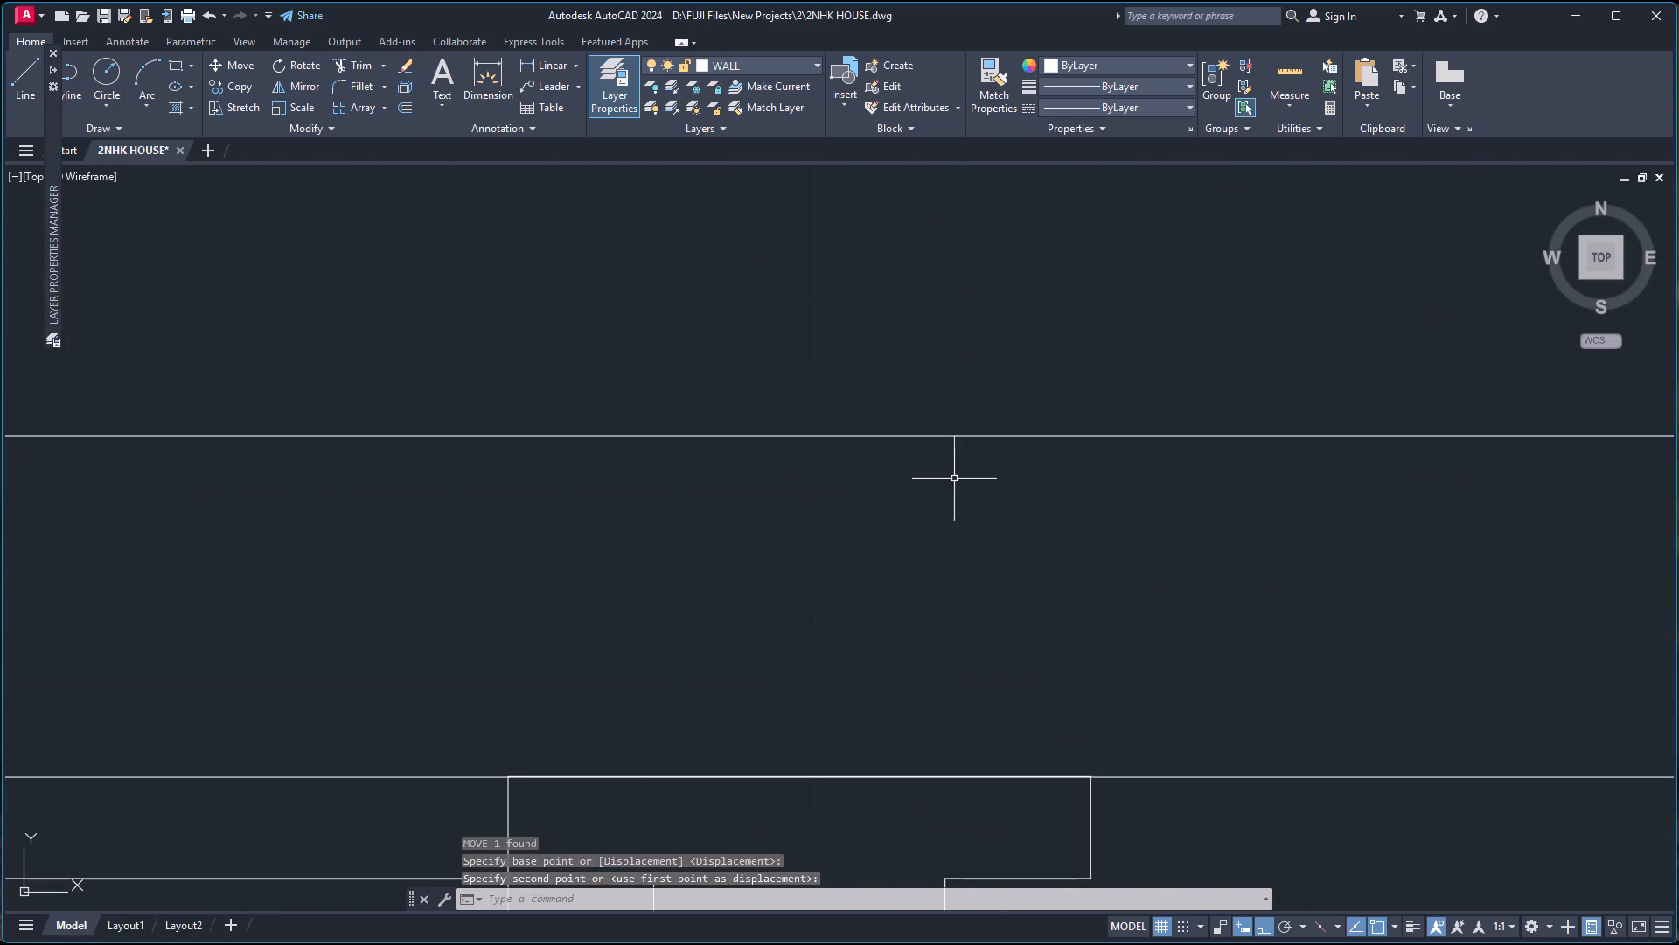
scroll(475, 751, up, 3)
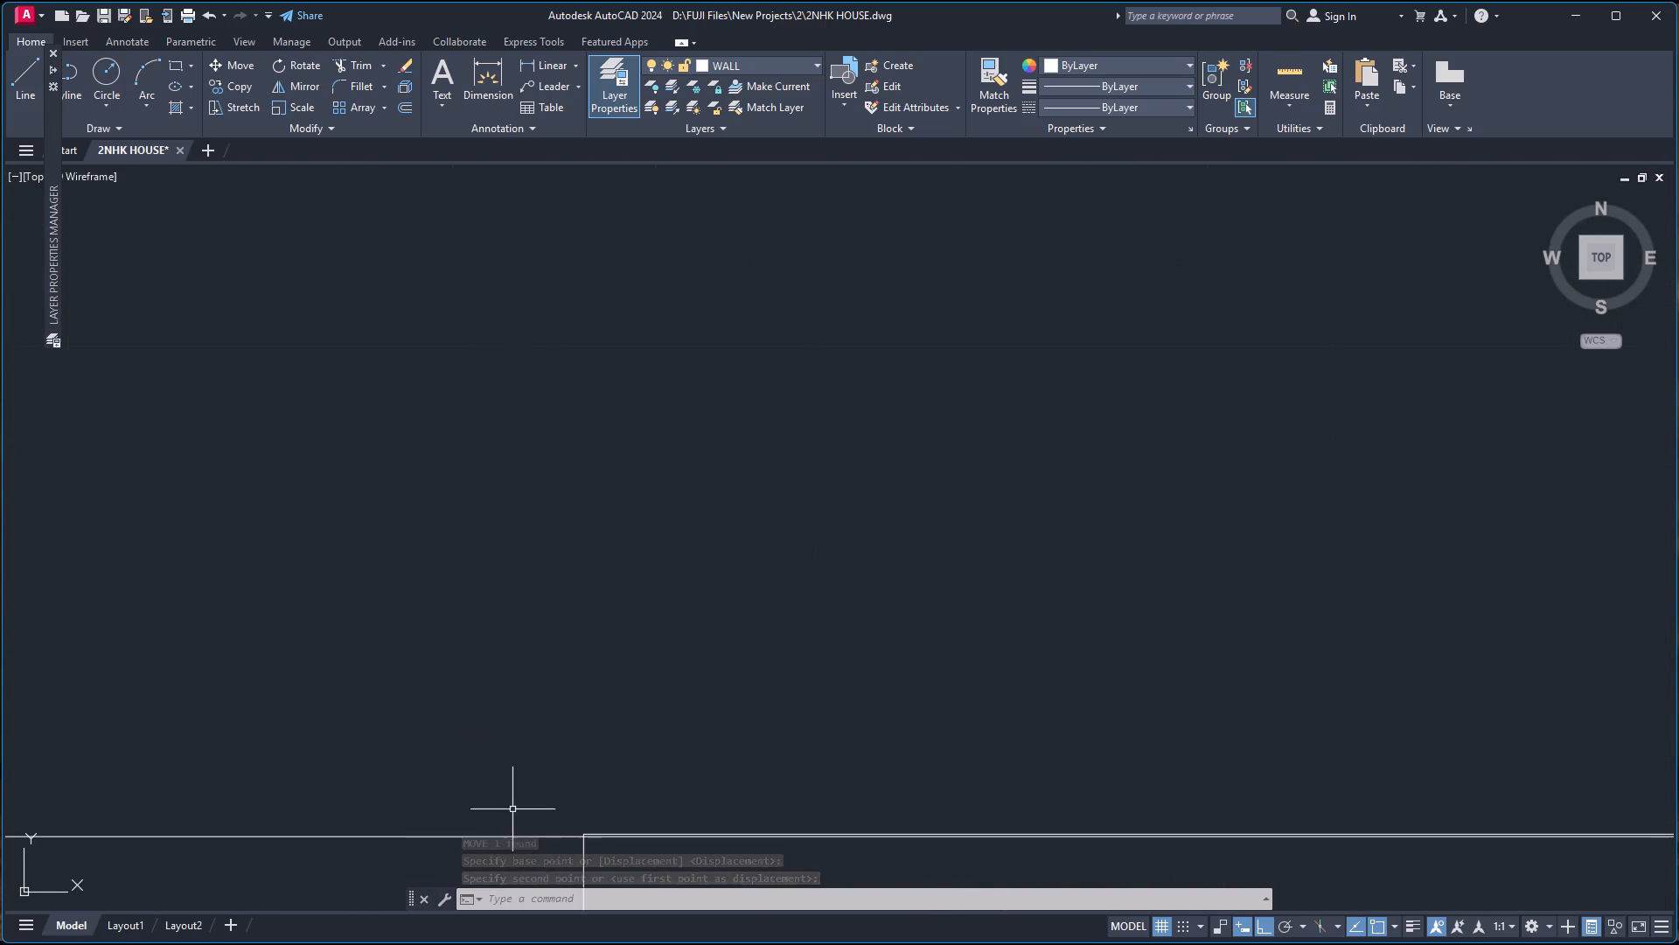
scroll(519, 839, up, 3)
scroll(817, 639, down, 10)
scroll(869, 593, up, 8)
scroll(797, 668, up, 3)
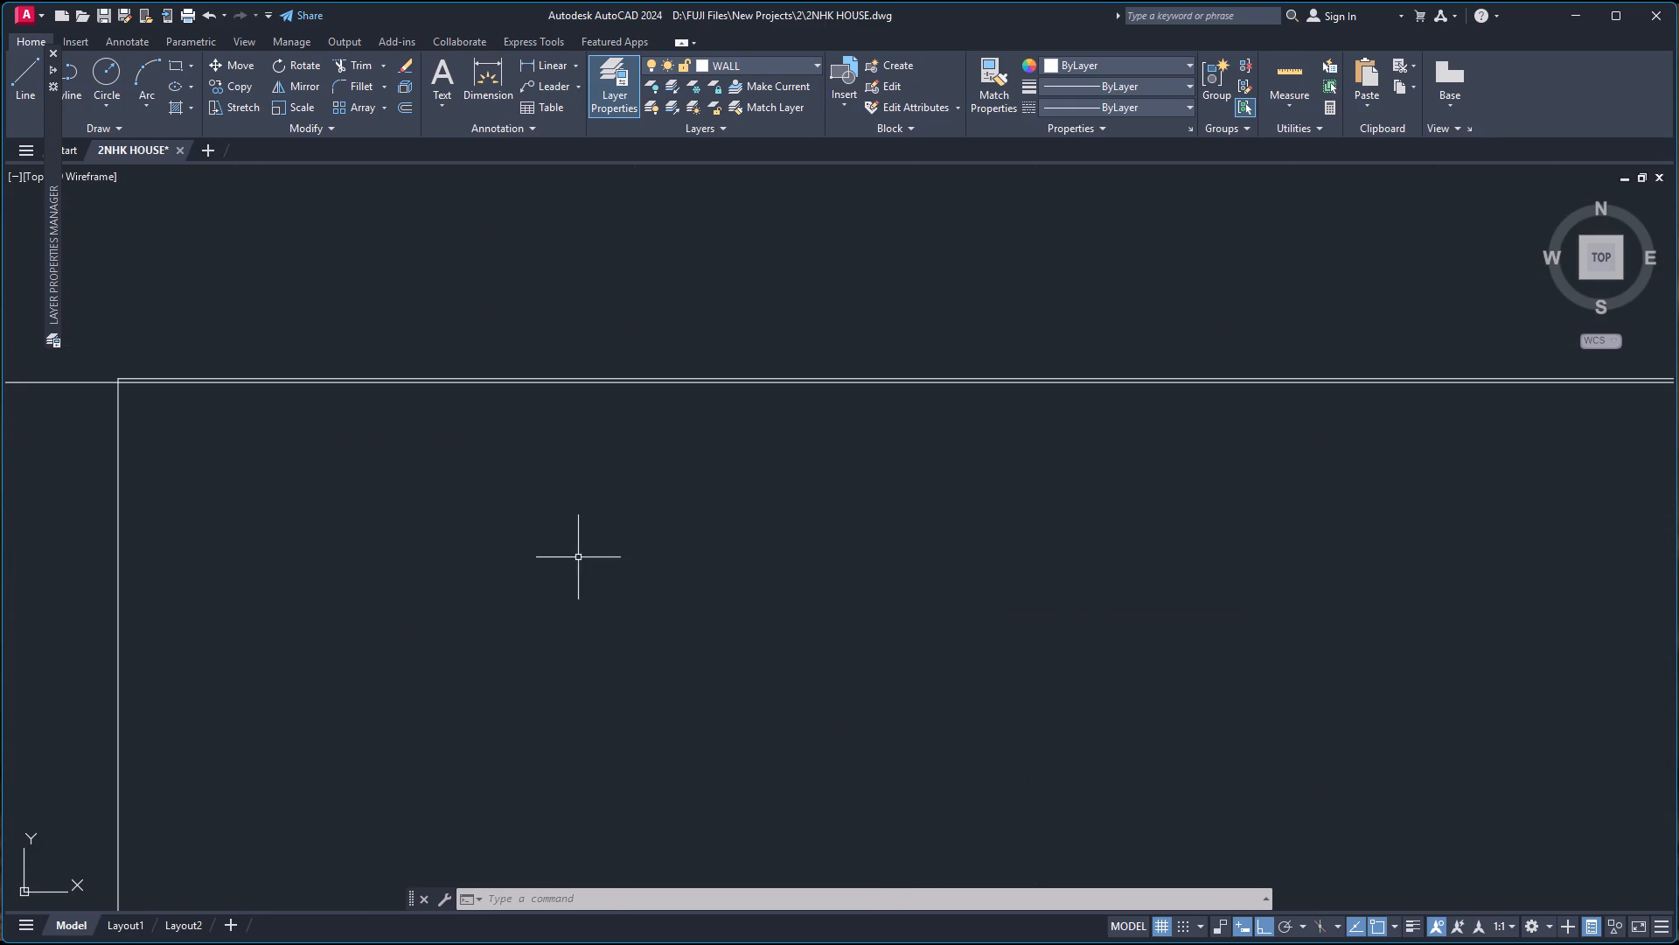
scroll(1079, 477, down, 5)
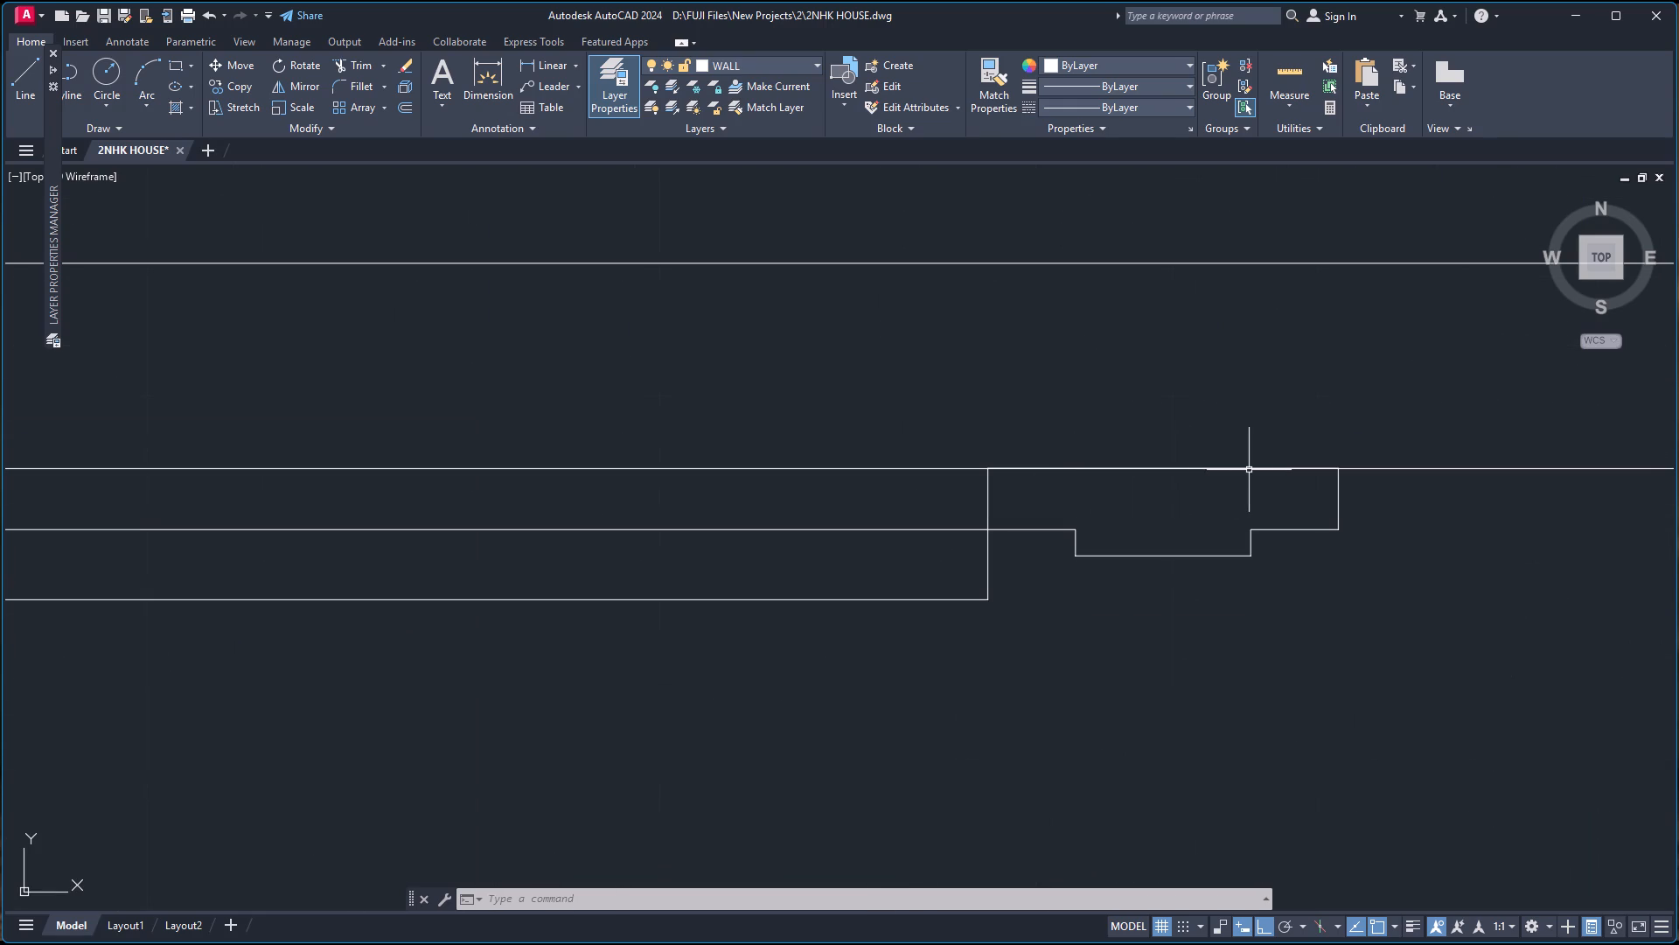
click(1076, 542)
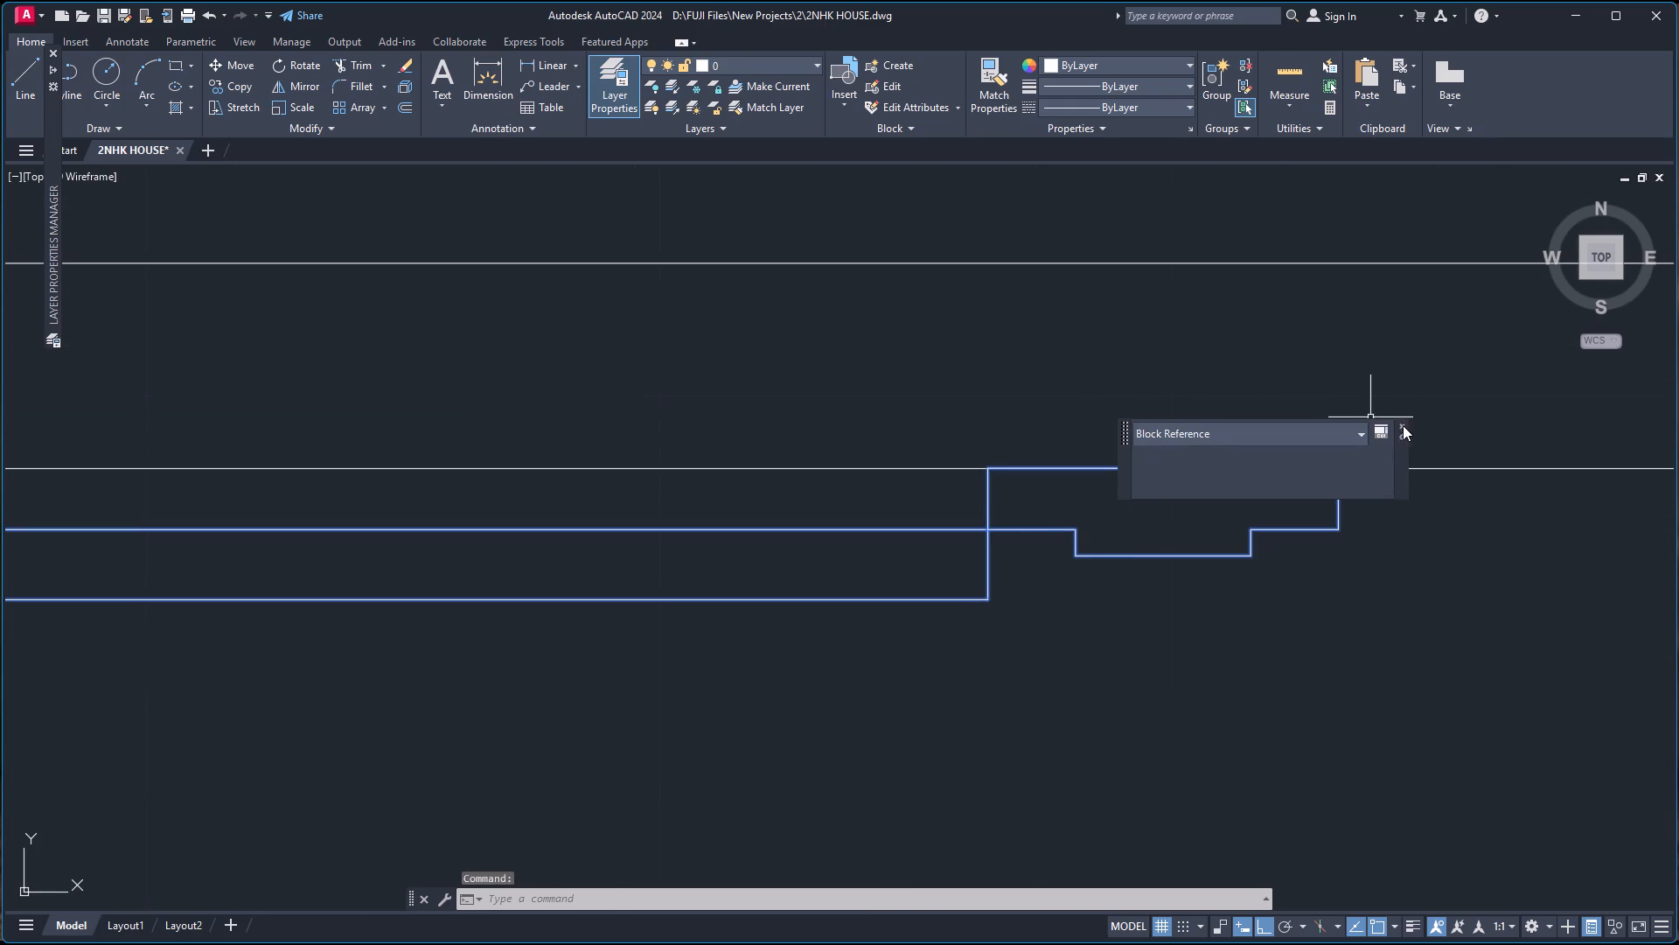
click(1402, 425)
key(Escape)
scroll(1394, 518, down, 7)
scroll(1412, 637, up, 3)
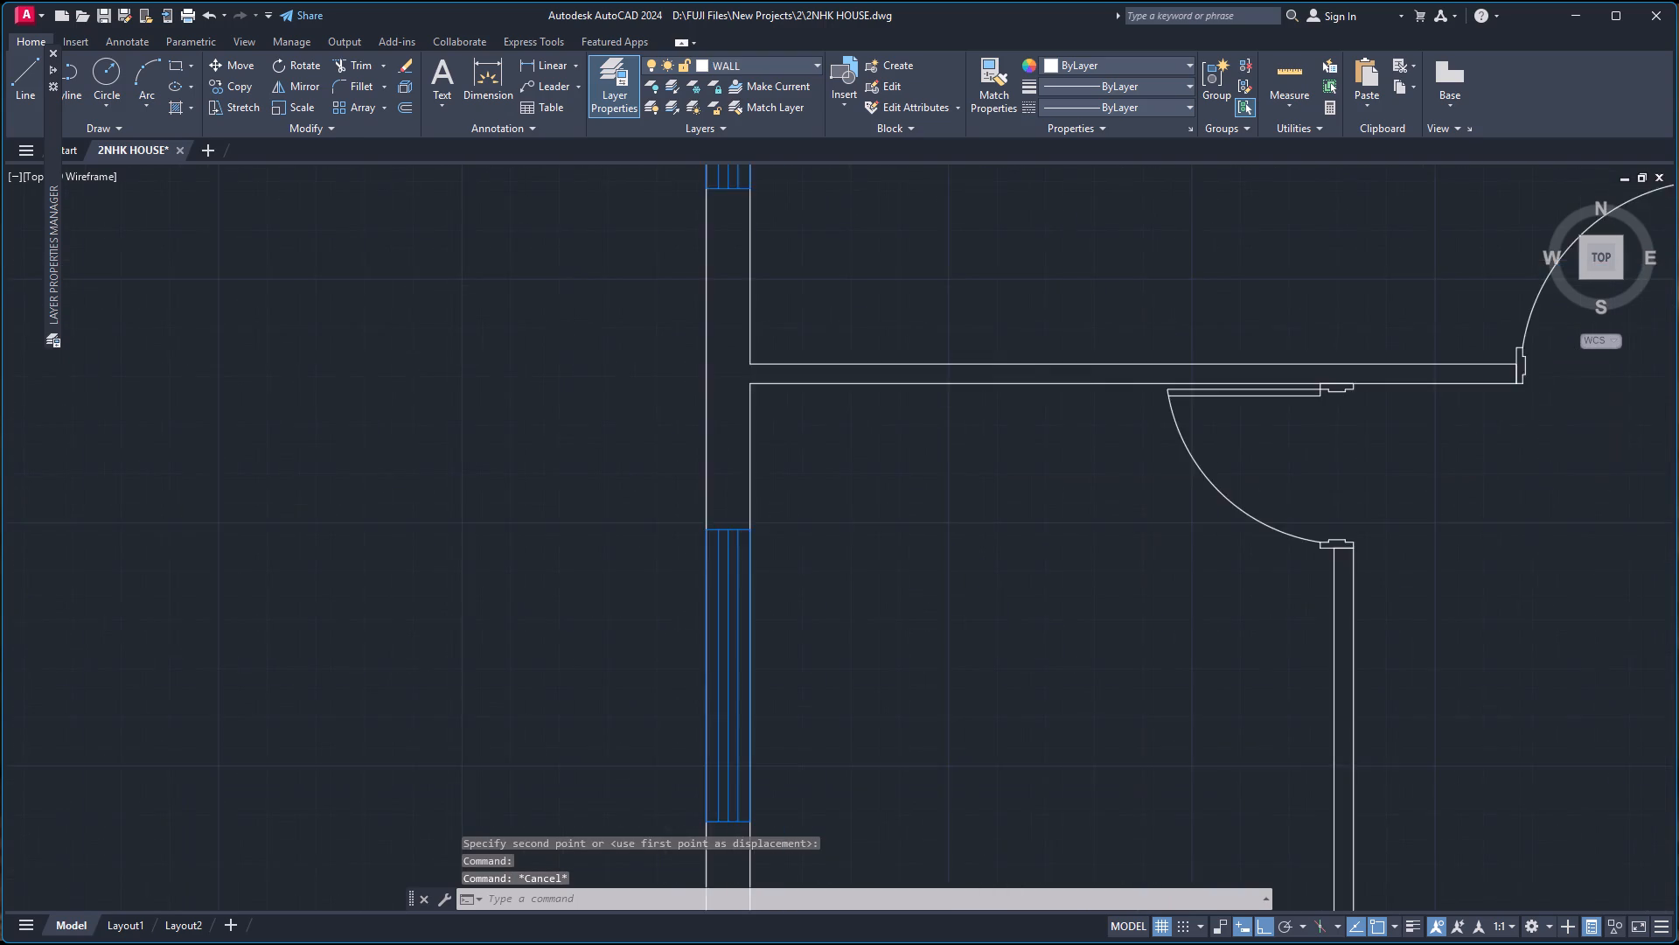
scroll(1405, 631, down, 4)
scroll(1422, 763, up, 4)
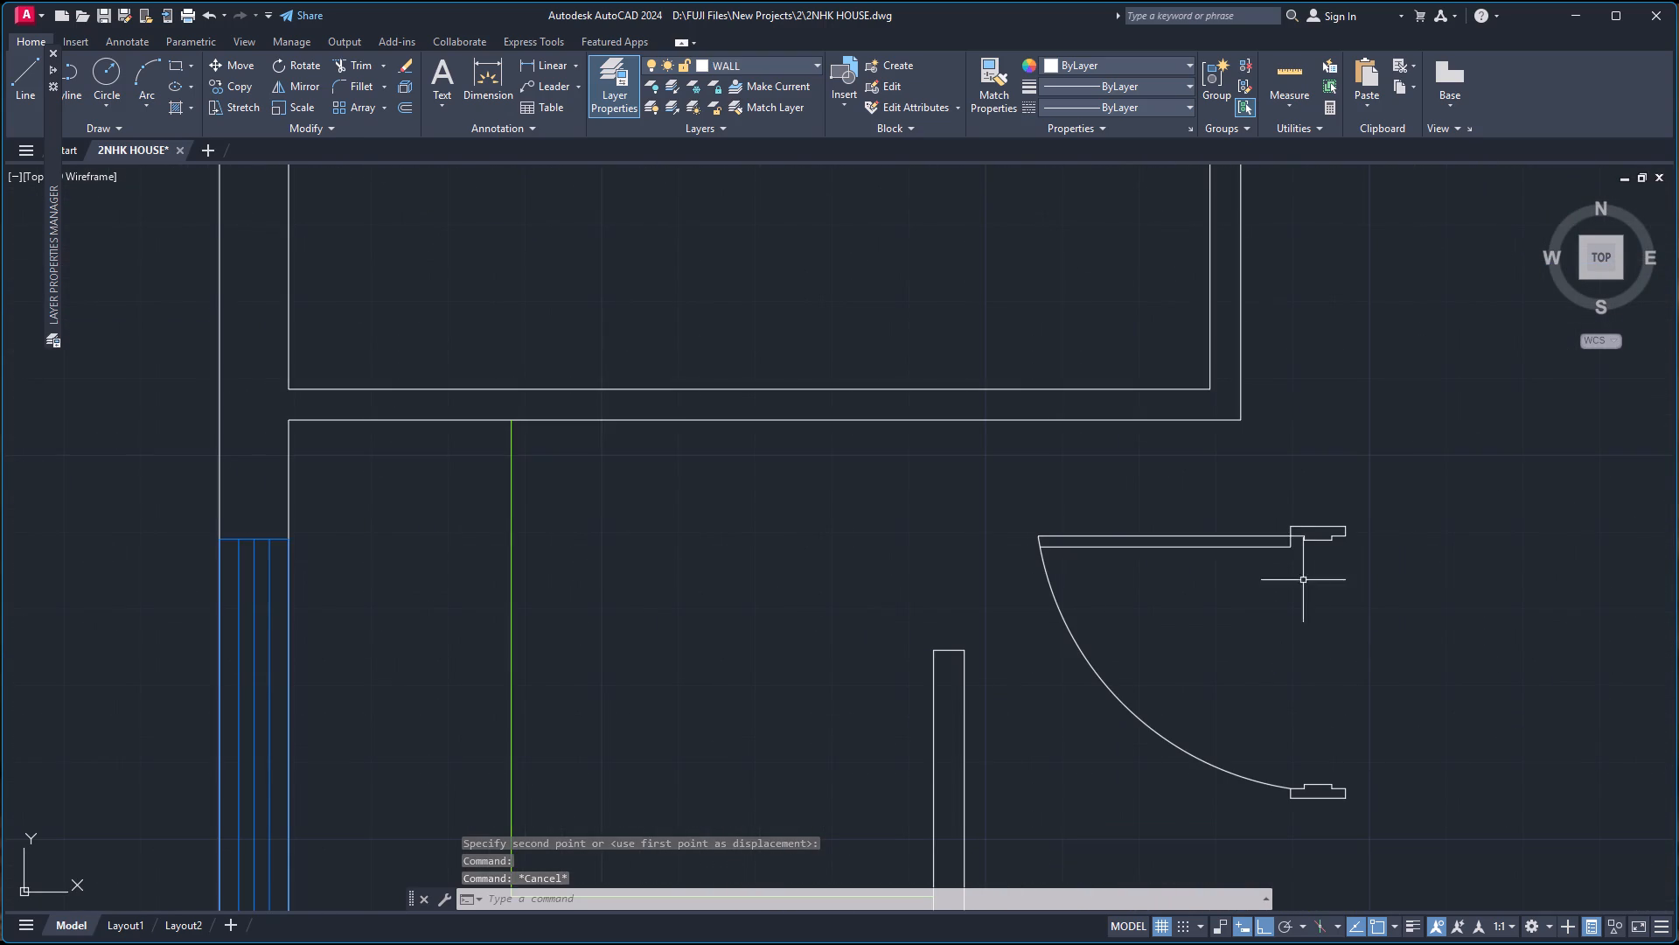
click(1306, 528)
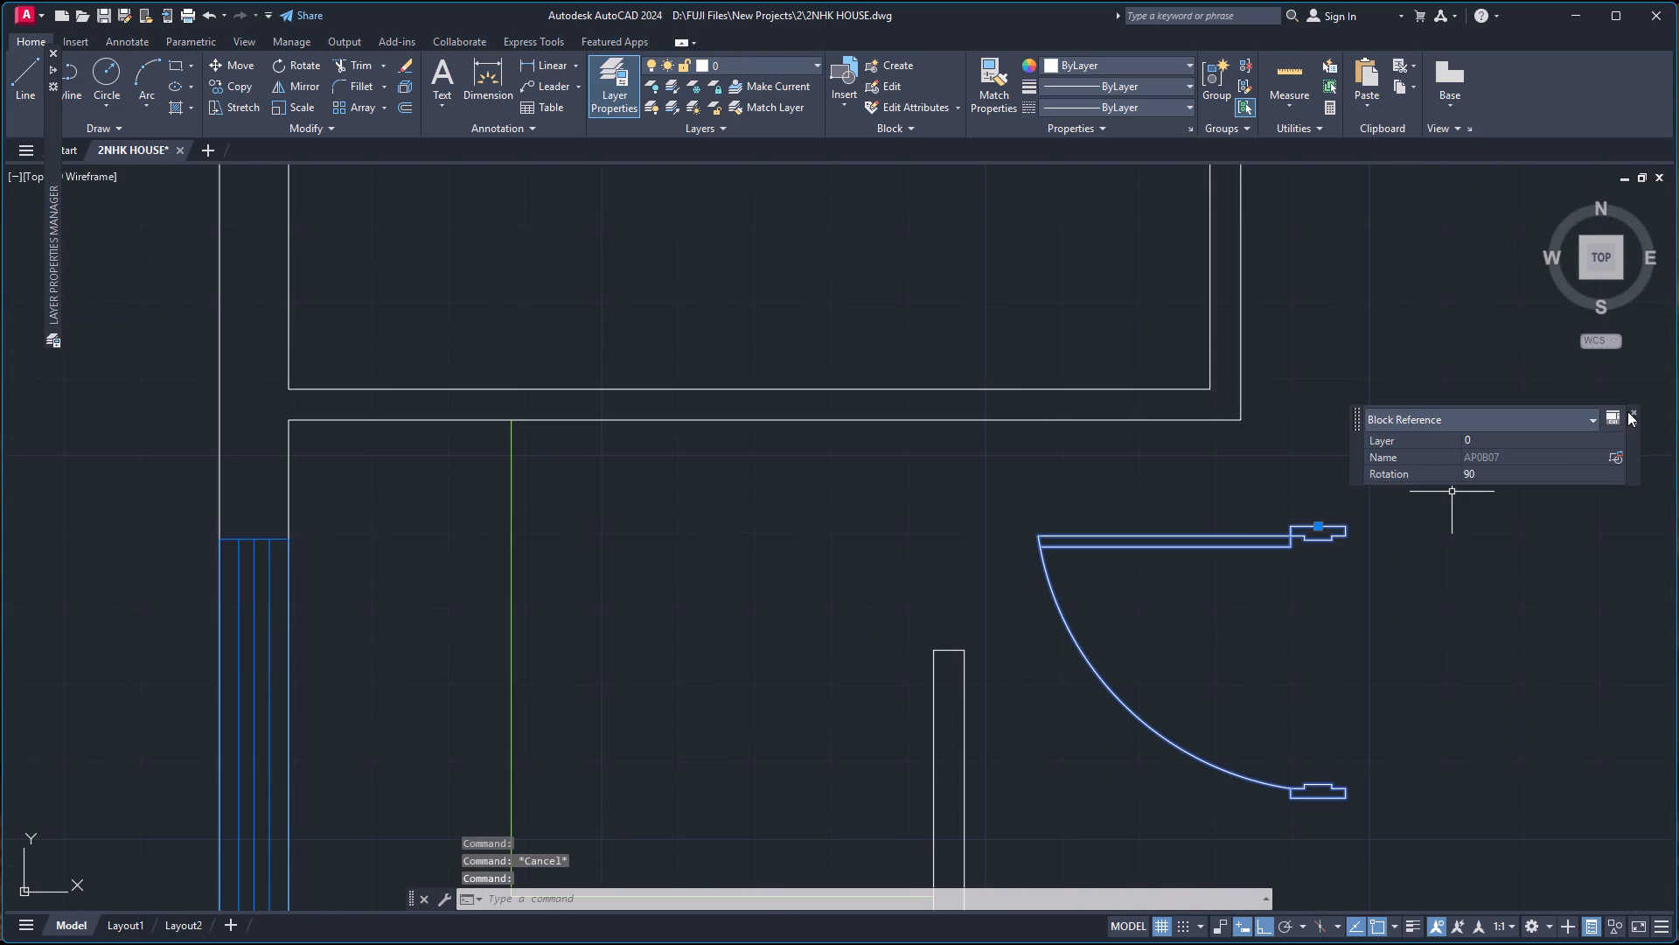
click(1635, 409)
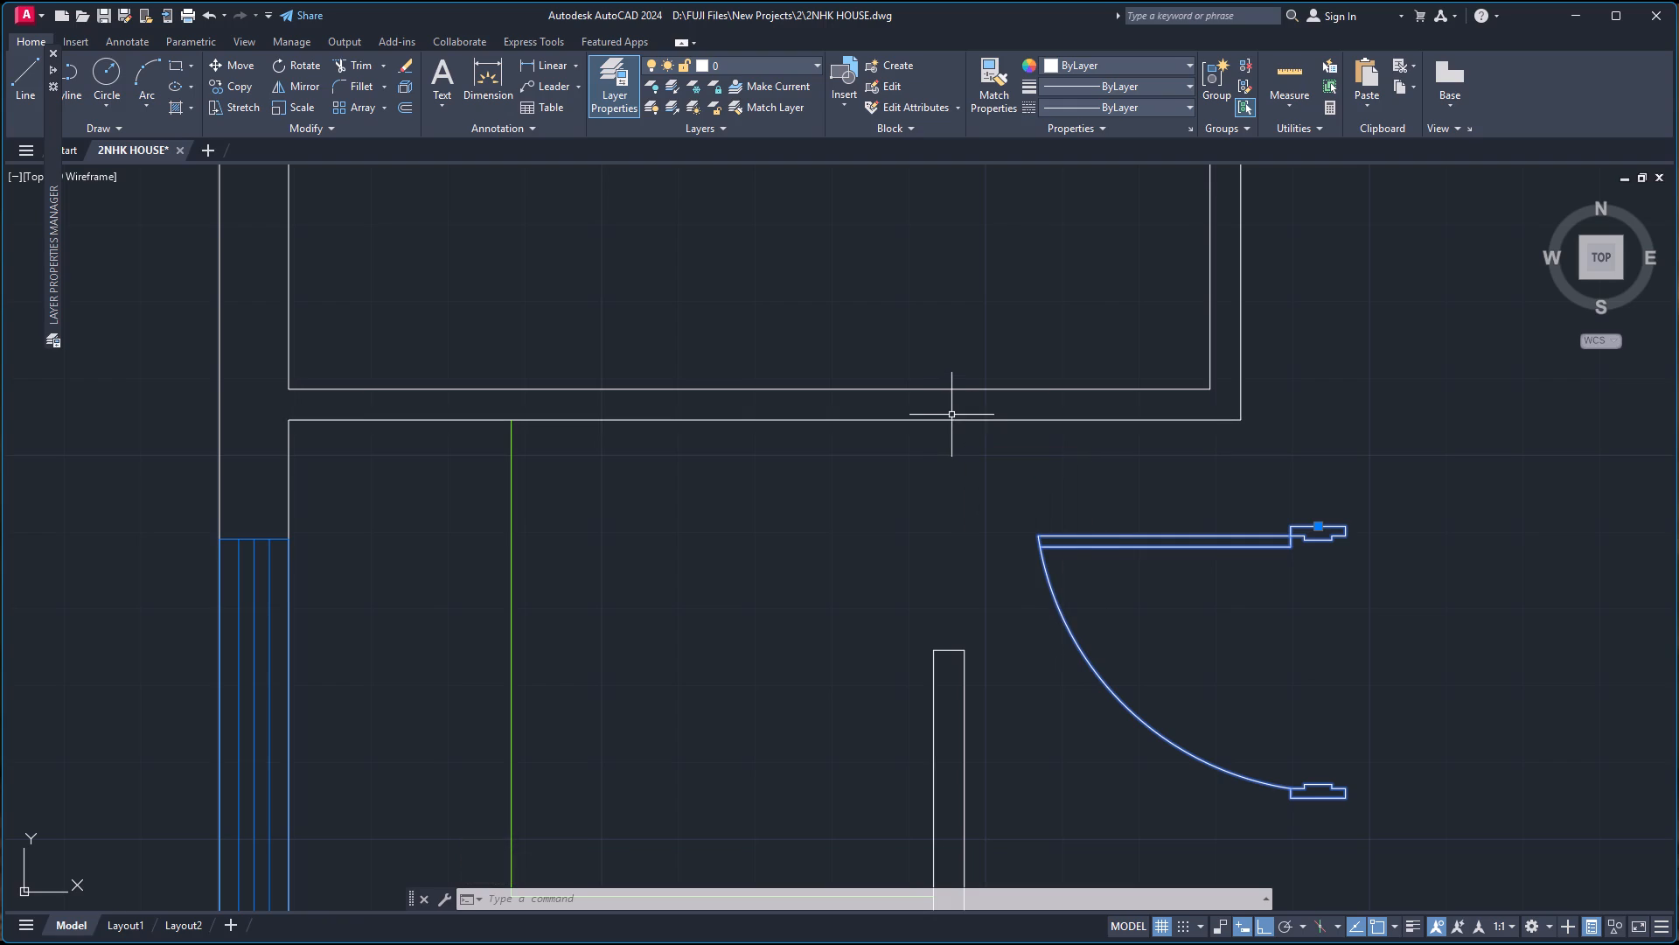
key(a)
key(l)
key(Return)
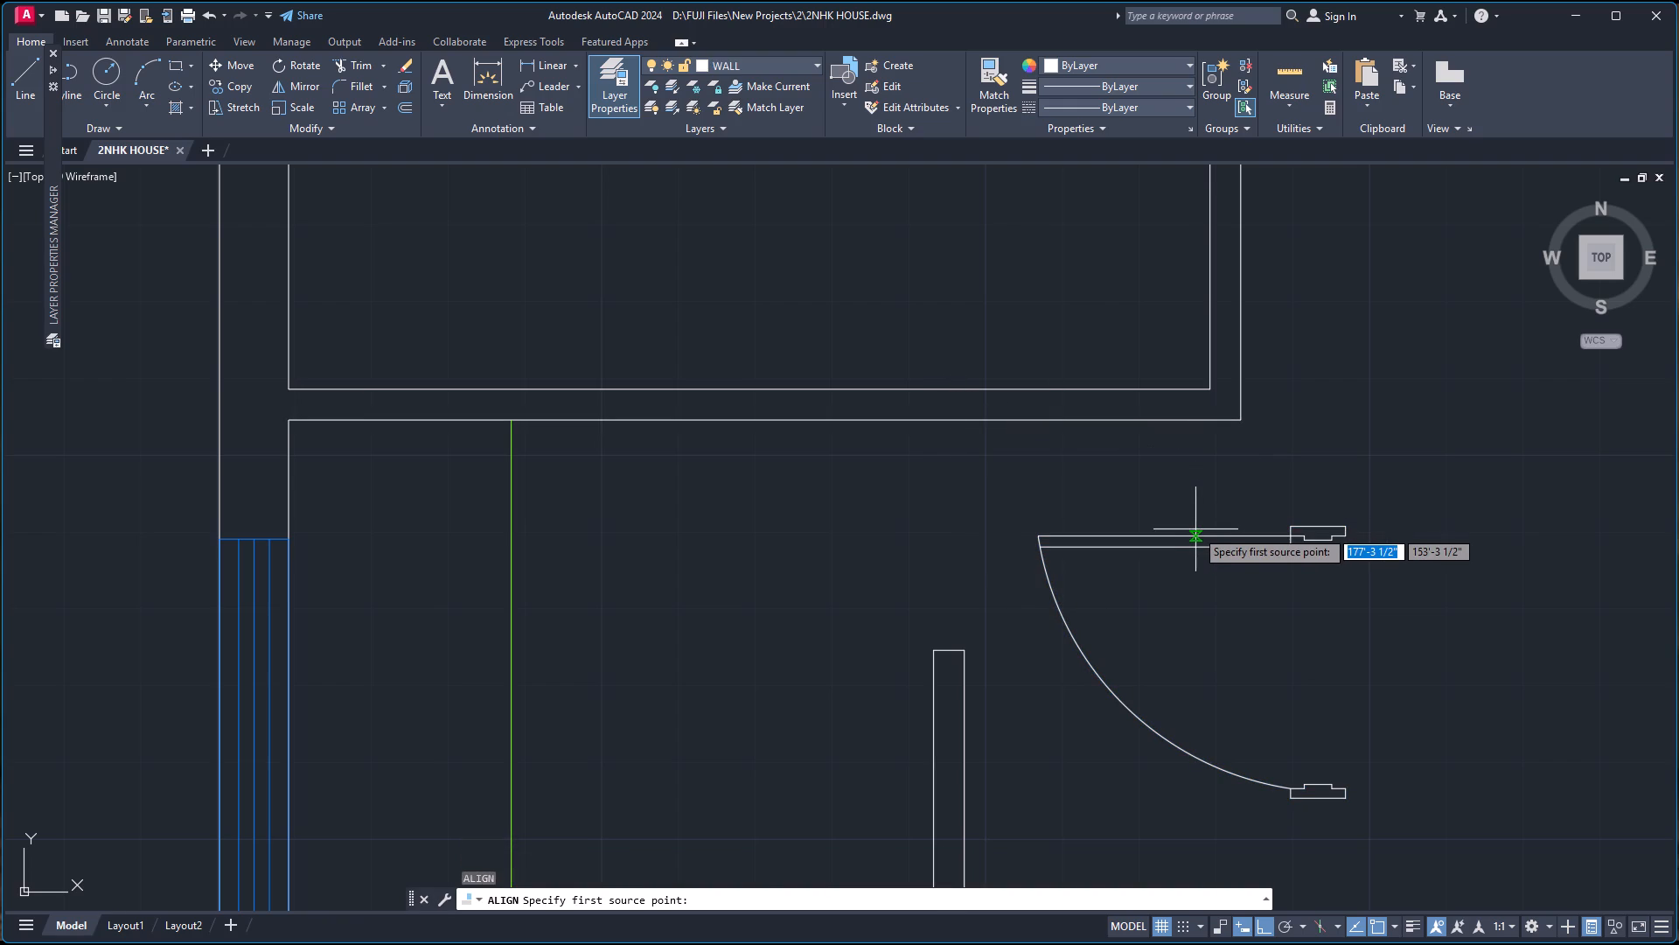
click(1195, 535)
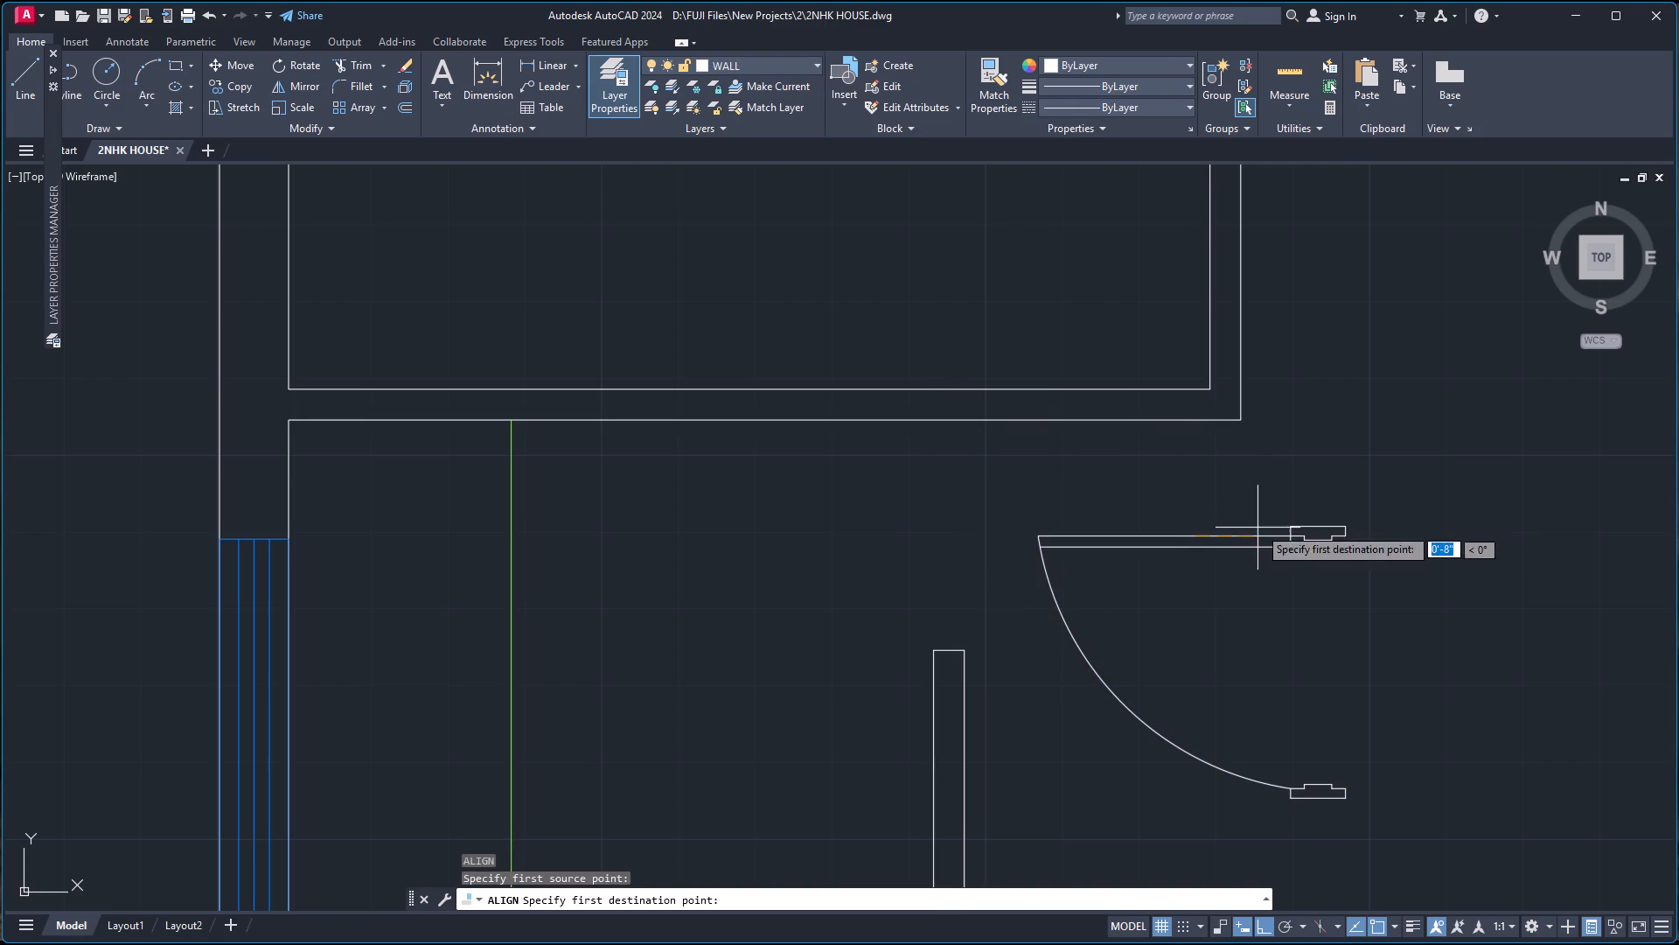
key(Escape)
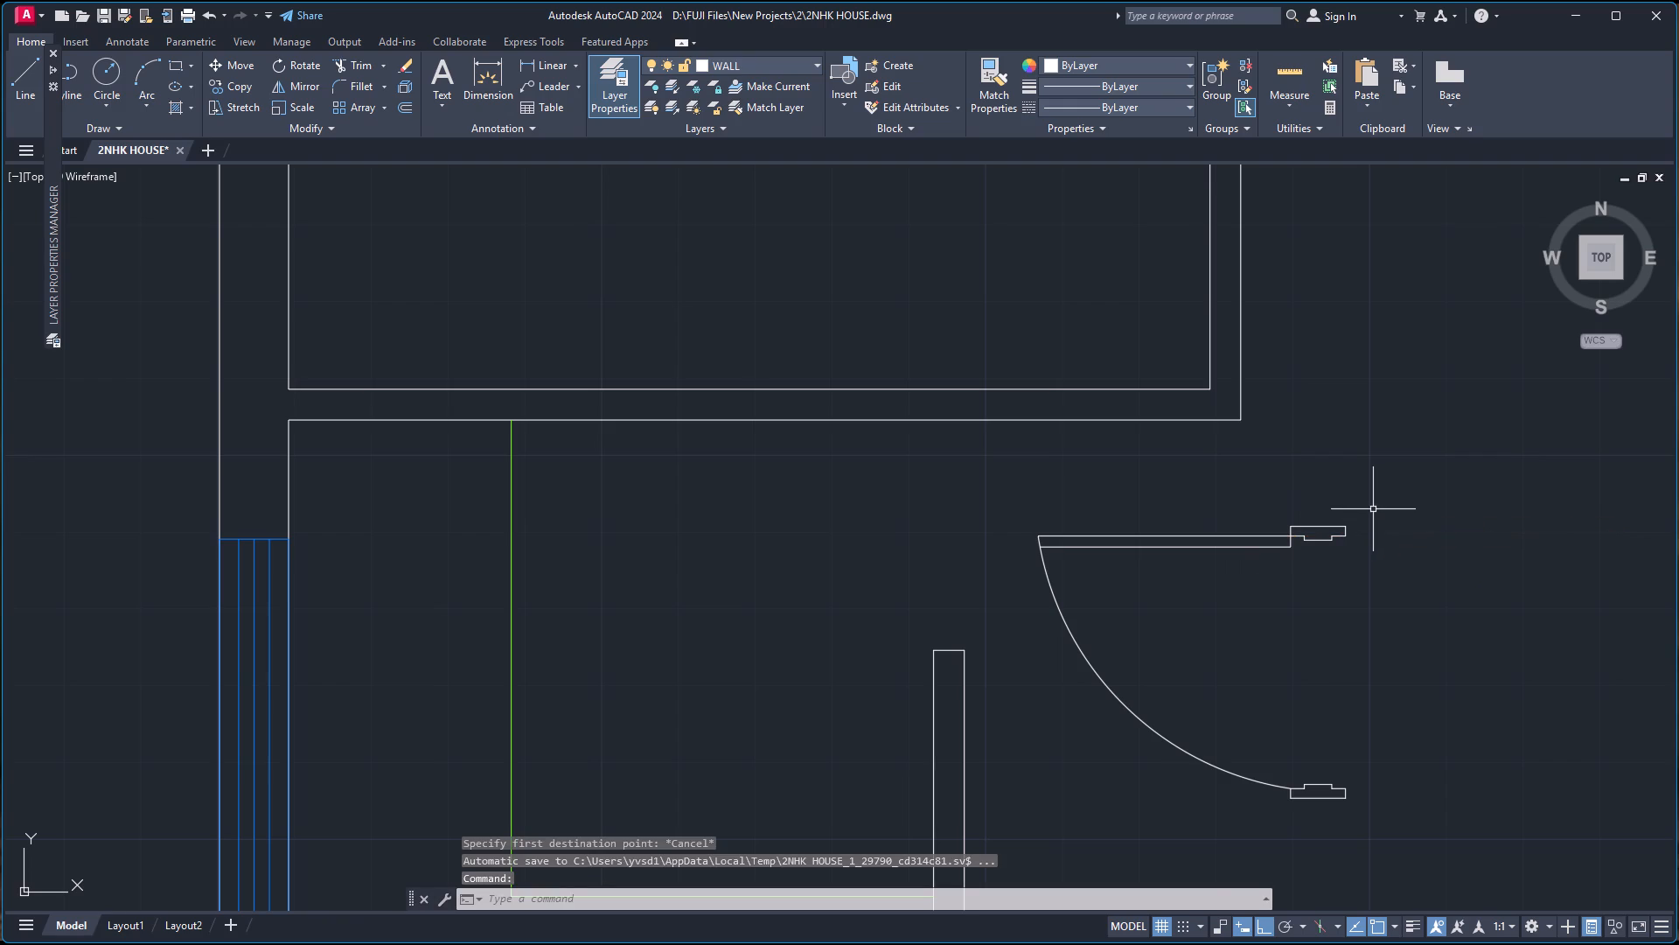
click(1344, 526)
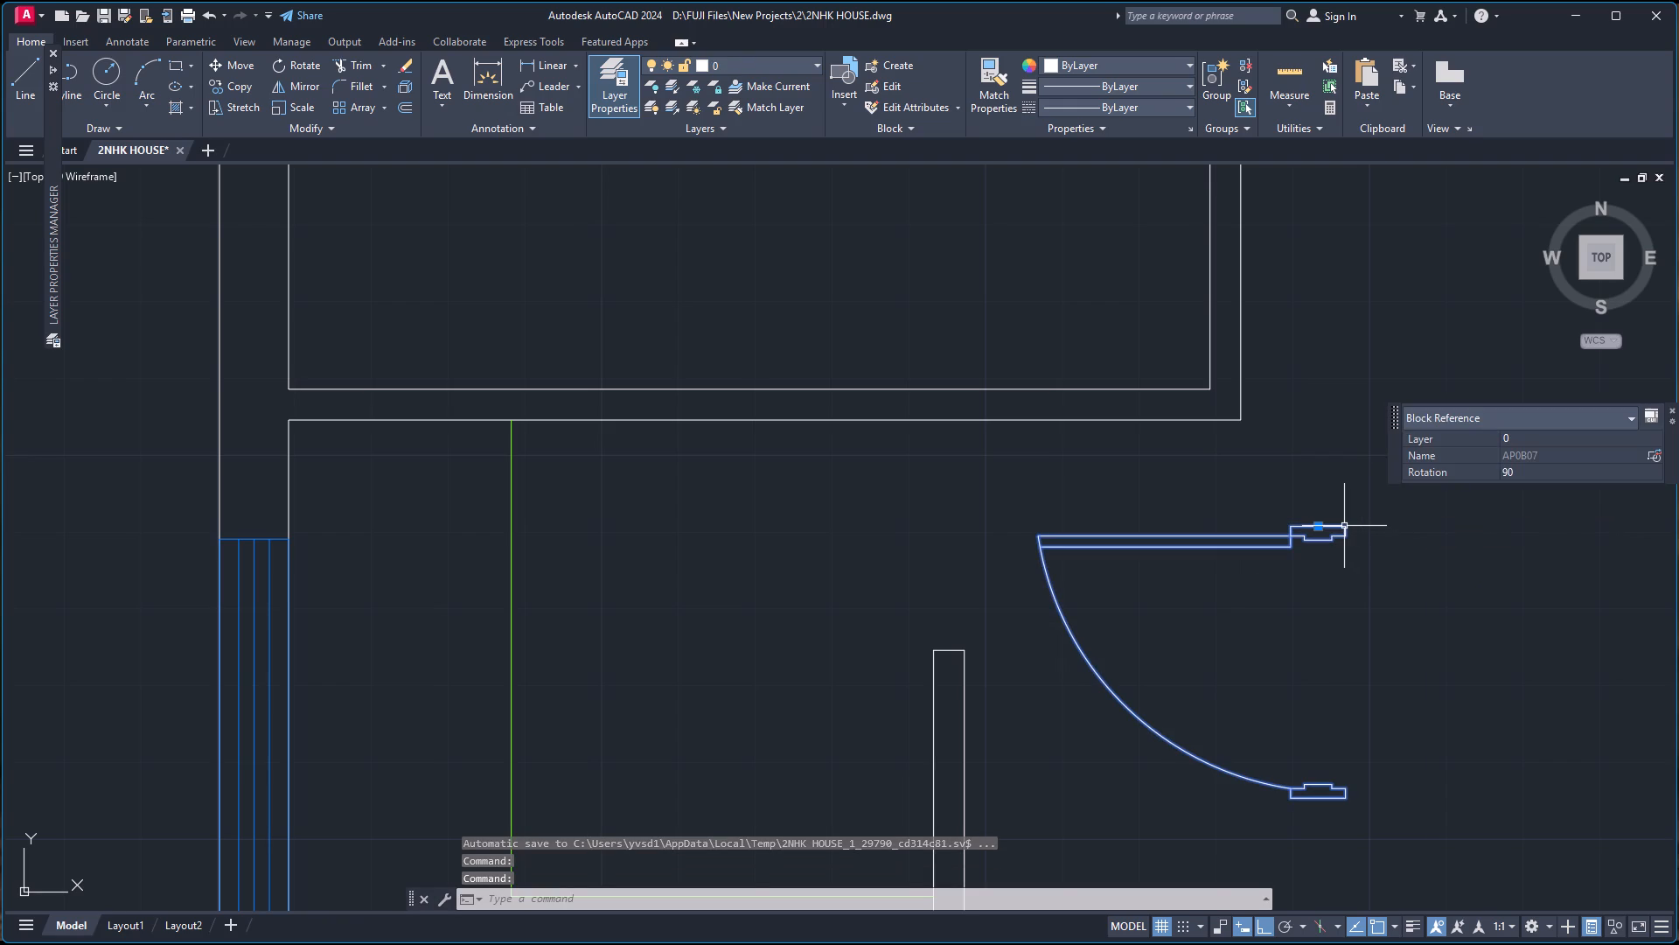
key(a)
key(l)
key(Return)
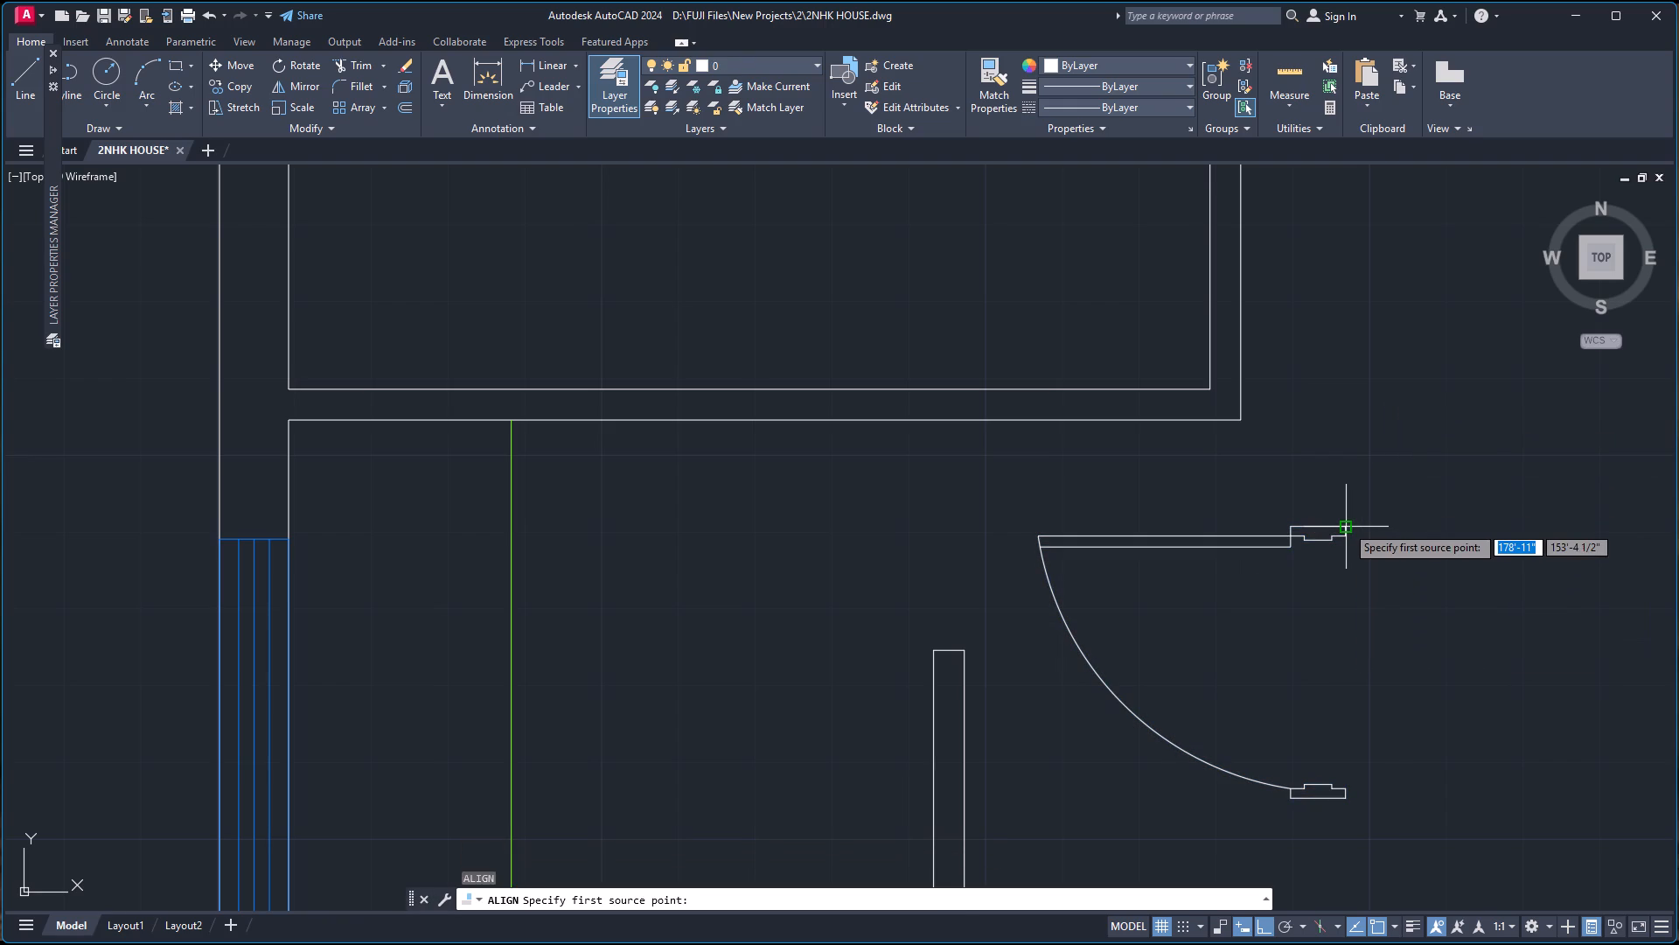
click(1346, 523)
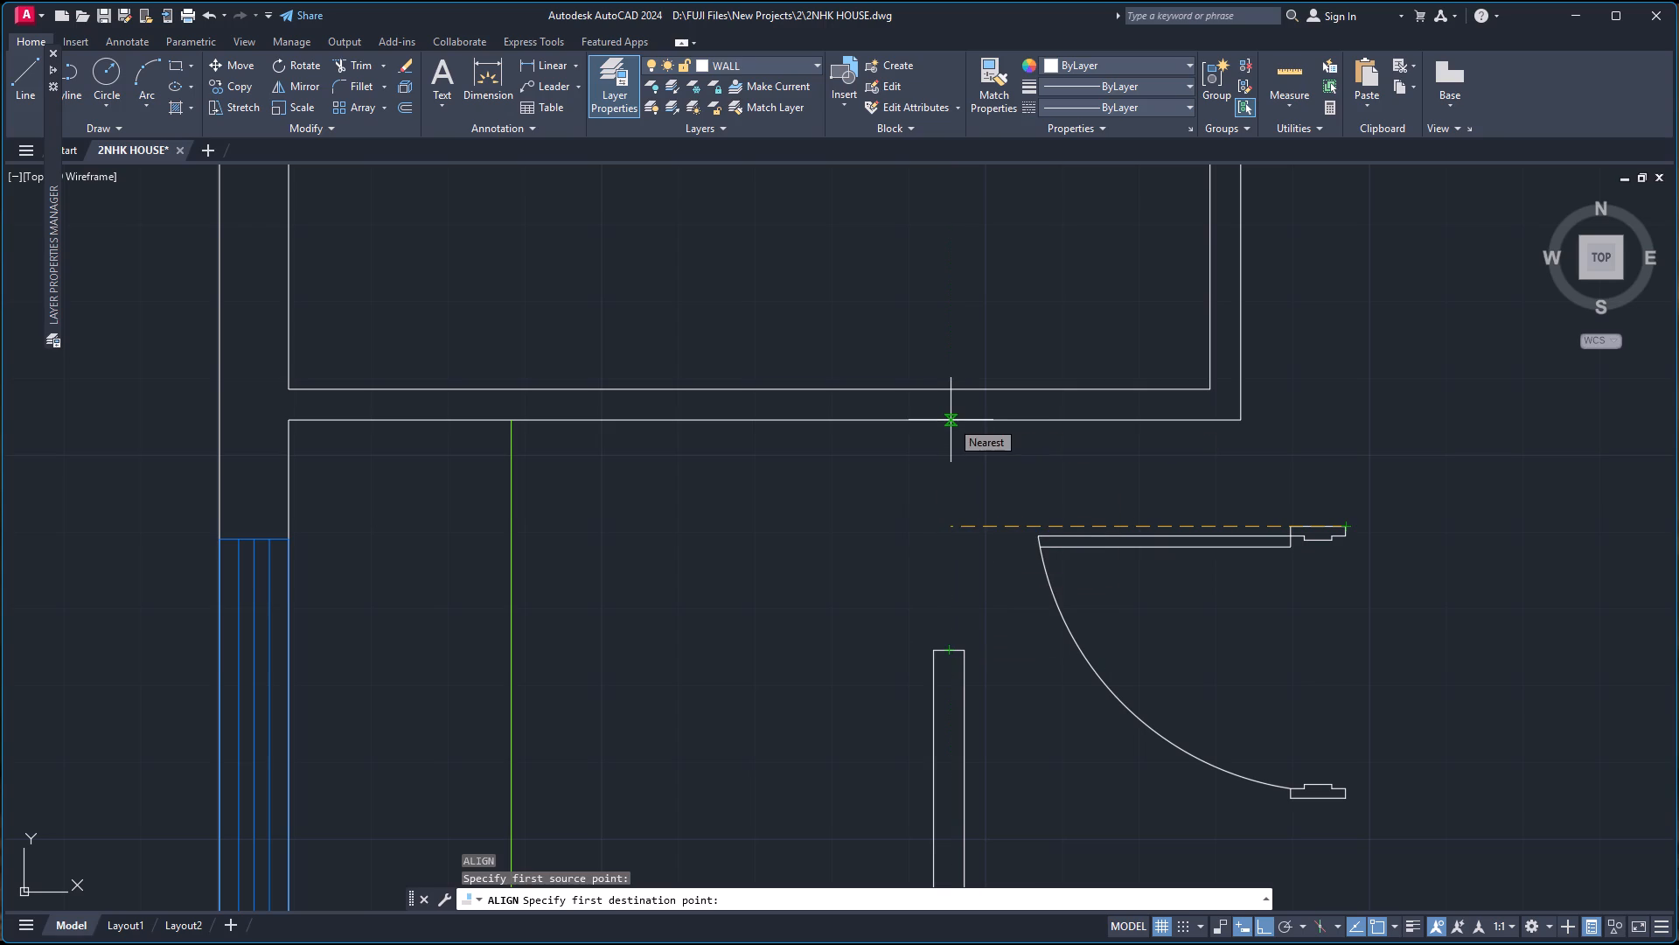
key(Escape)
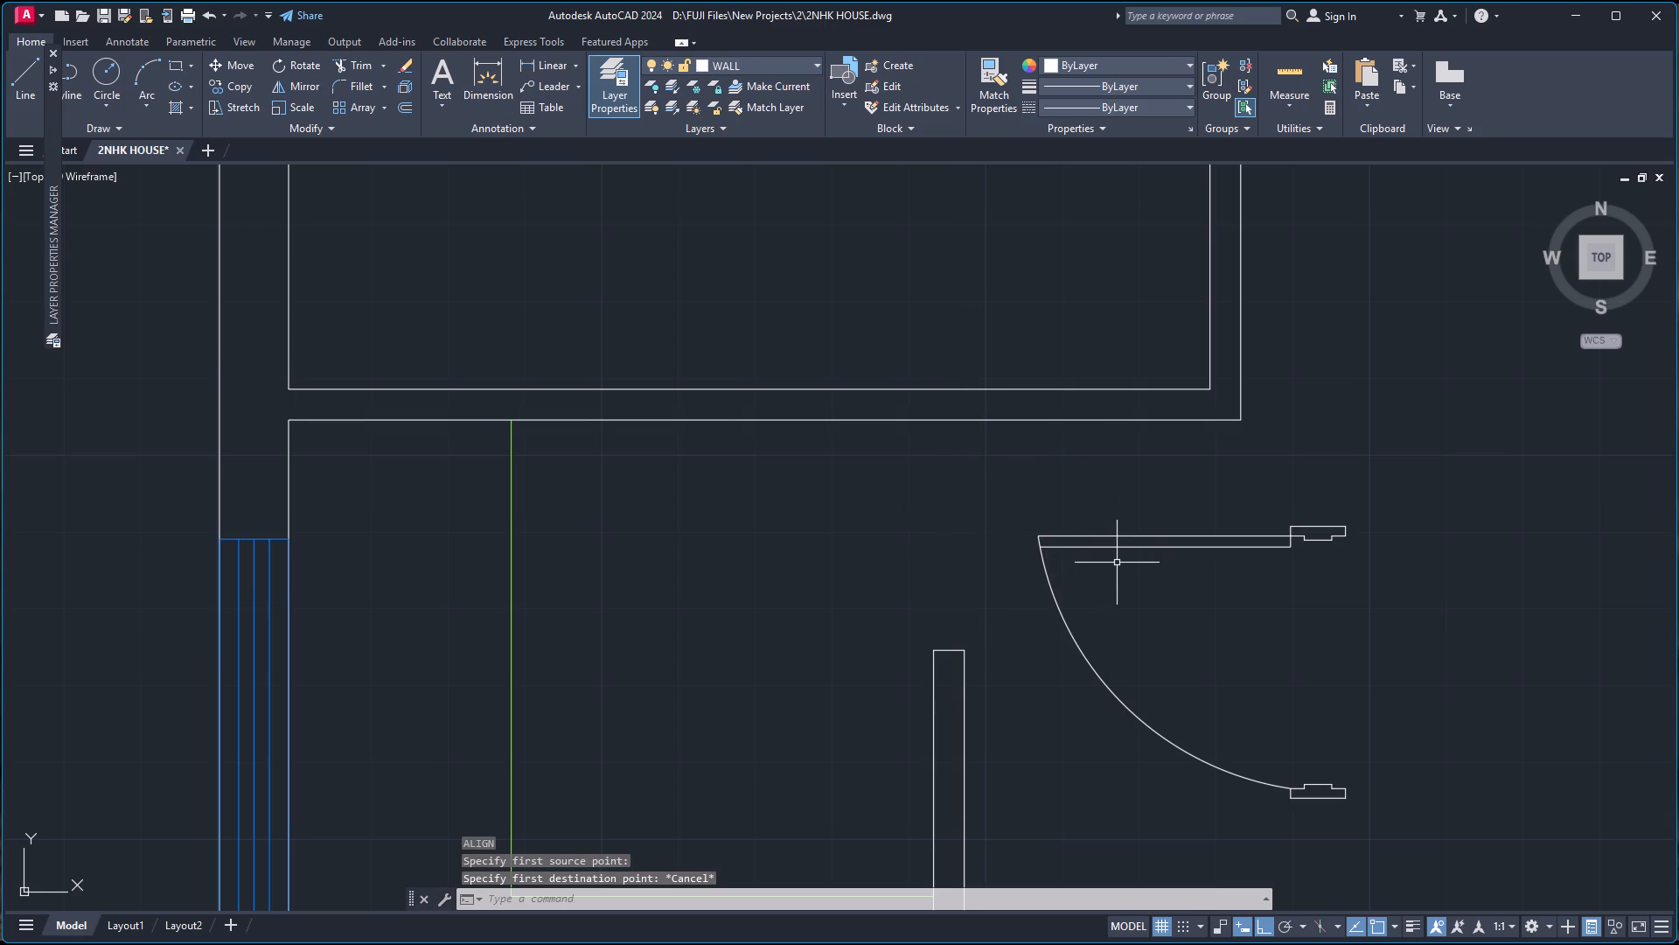
Align the spare door by its two jambs' outer midpoints to the wall above and the short partition's end midpoint, scaling it to fit.
text(AL)
key(Return)
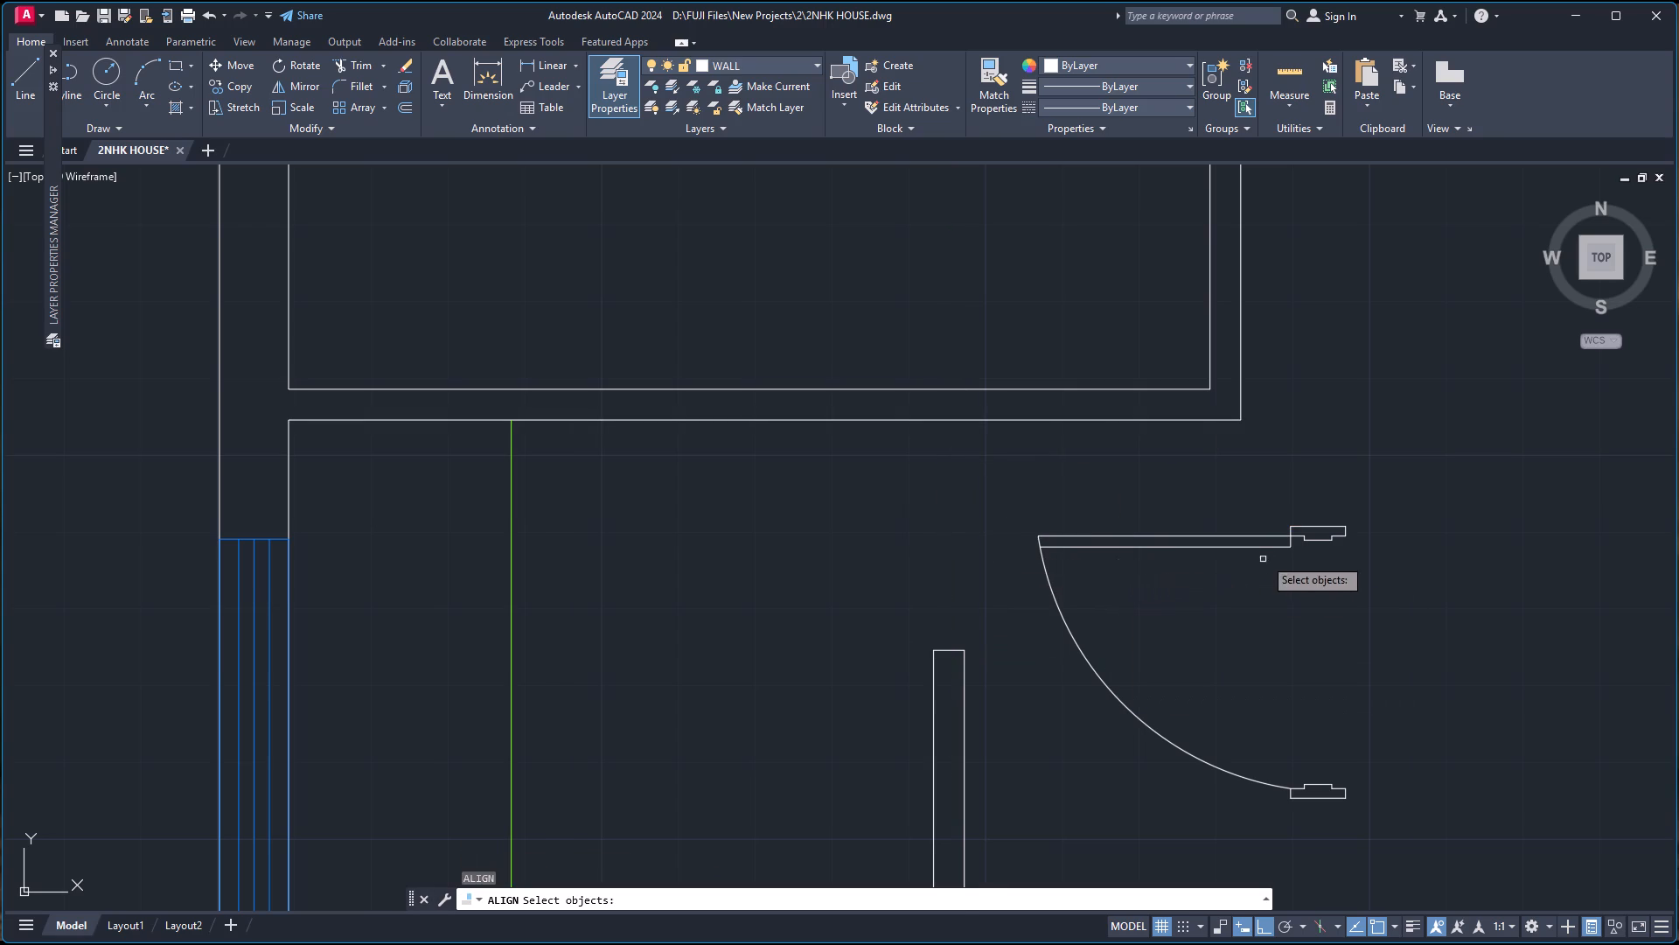
click(1321, 527)
key(Return)
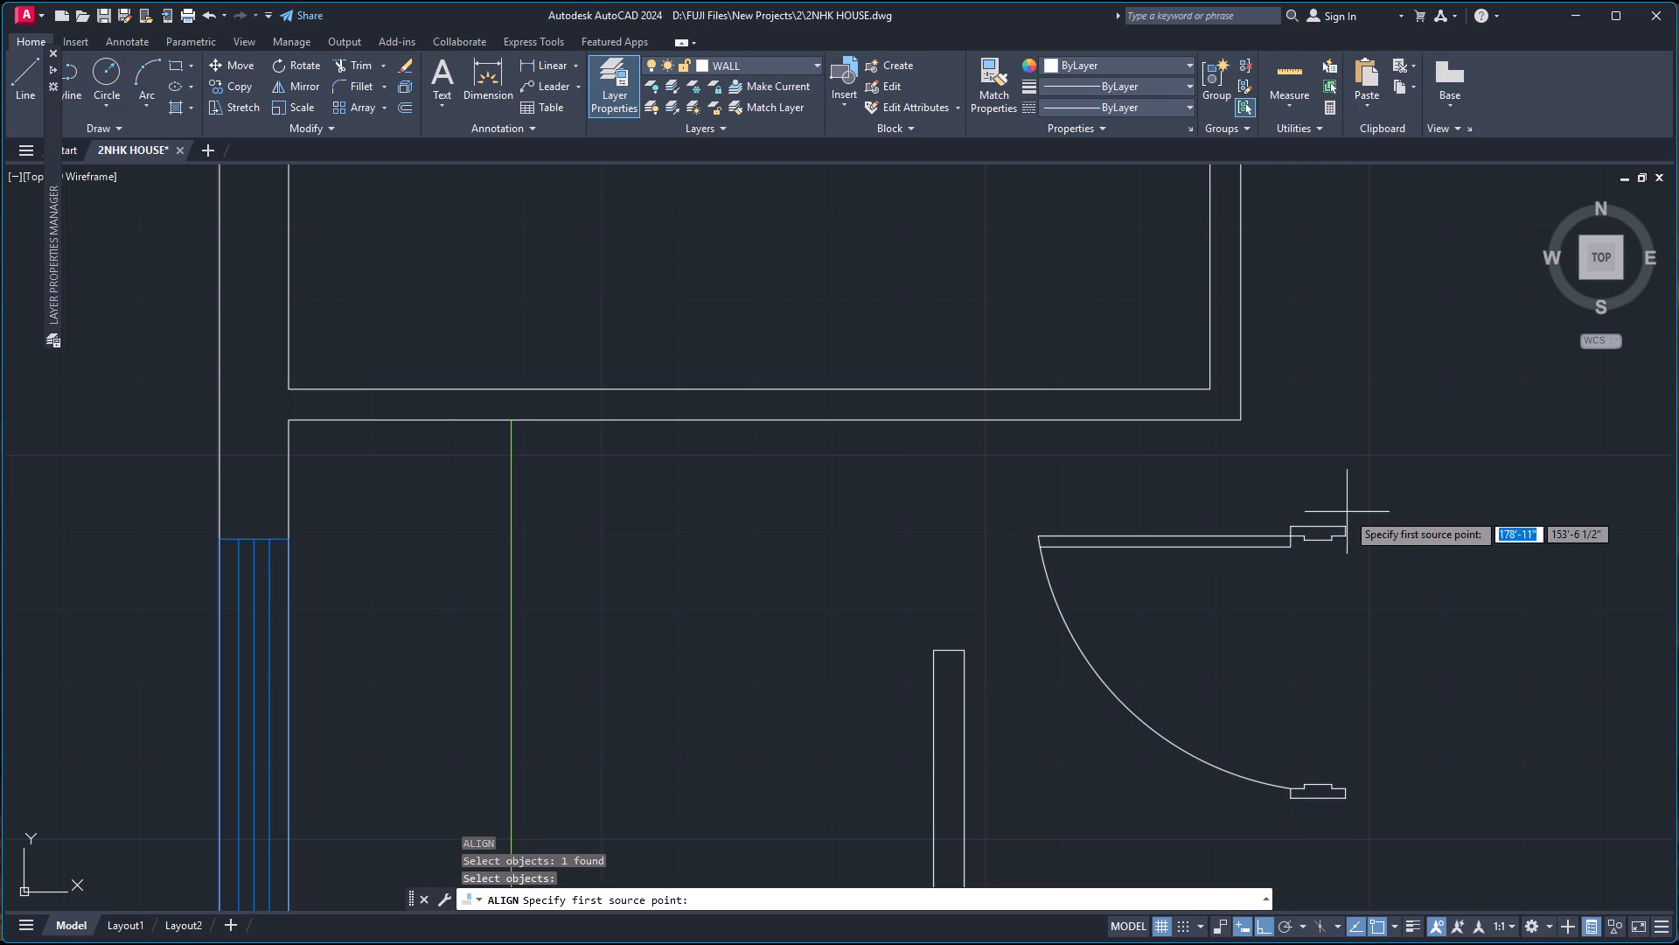
scroll(1317, 525, up, 4)
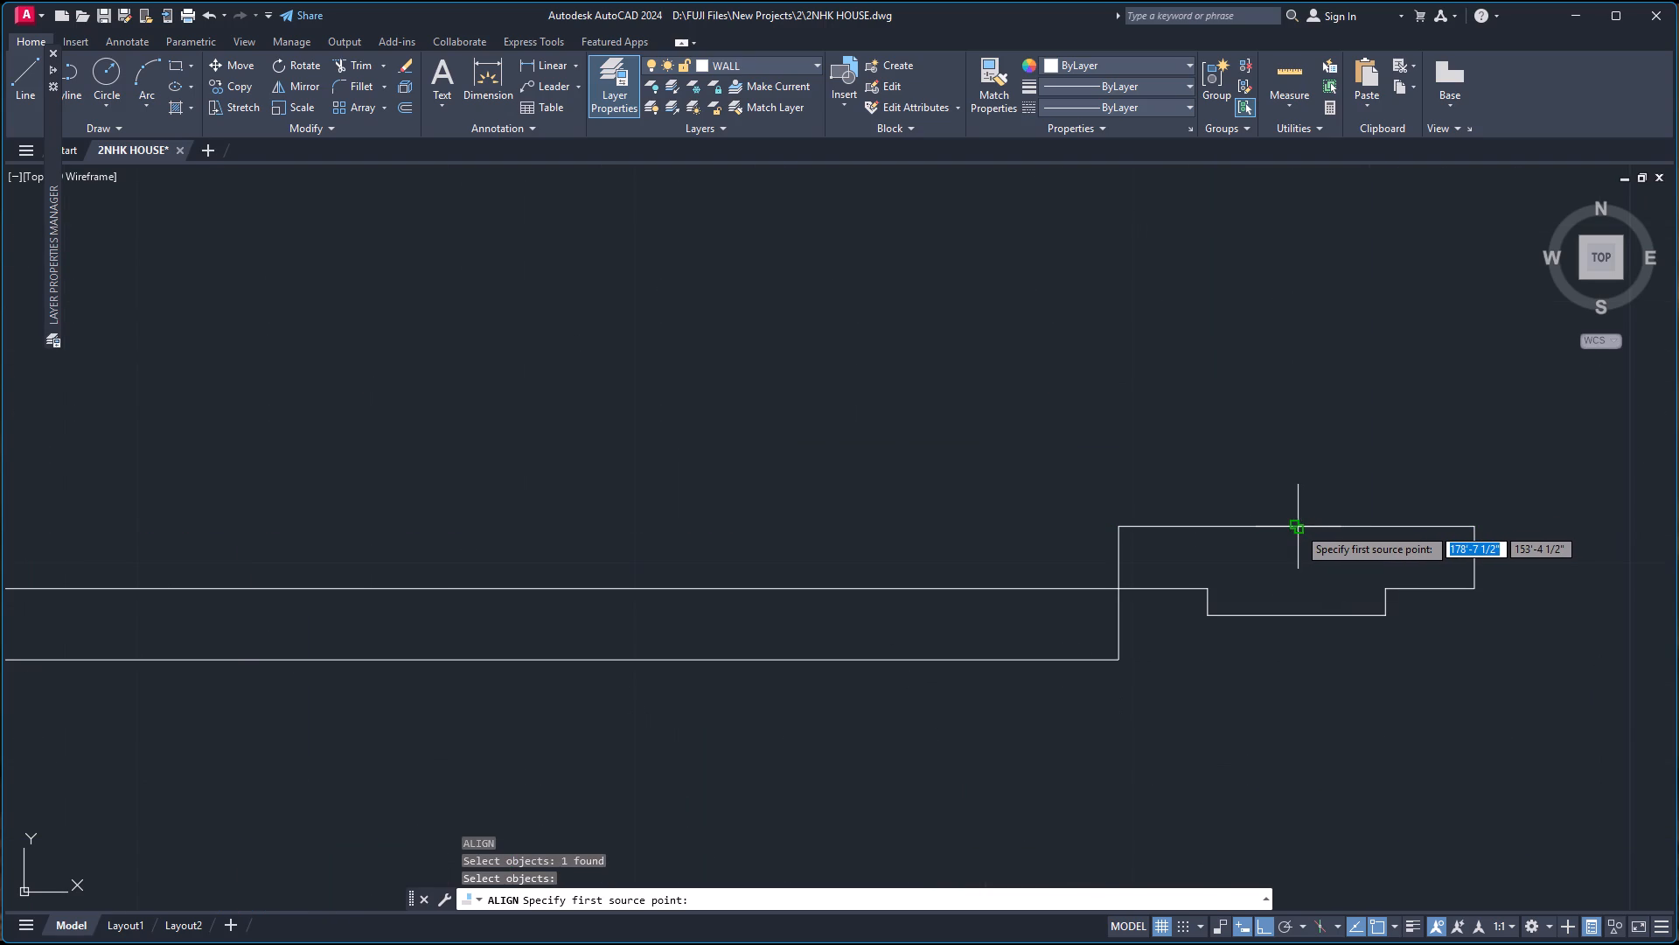
click(1297, 527)
scroll(952, 422, down, 6)
scroll(822, 424, up, 3)
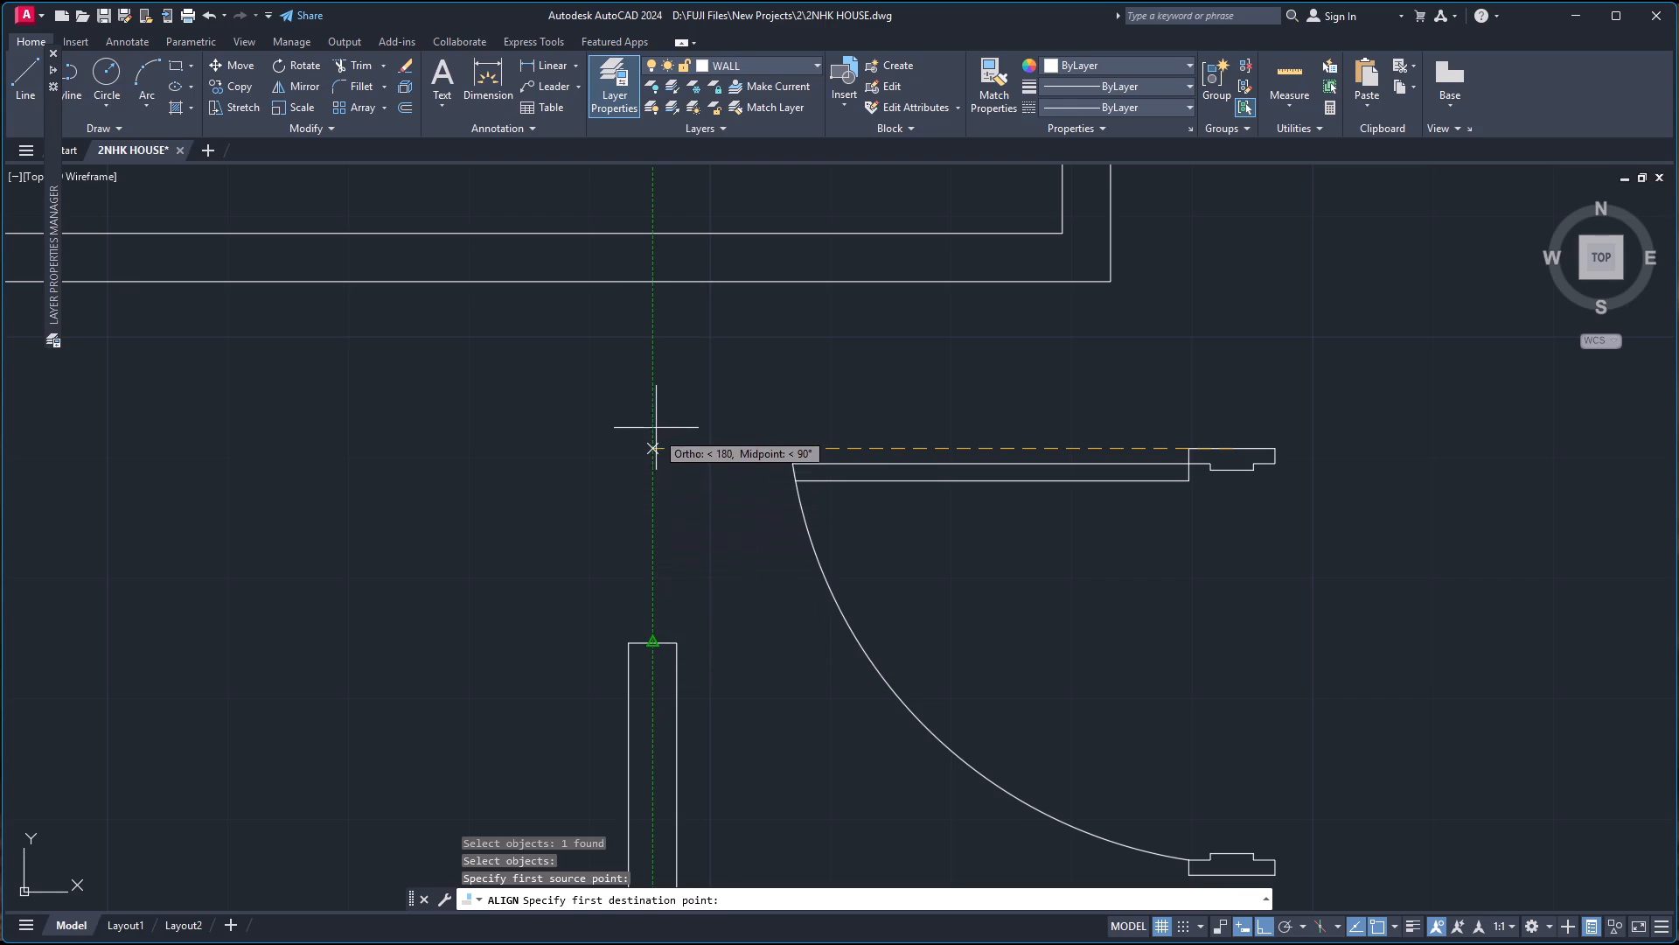
click(654, 281)
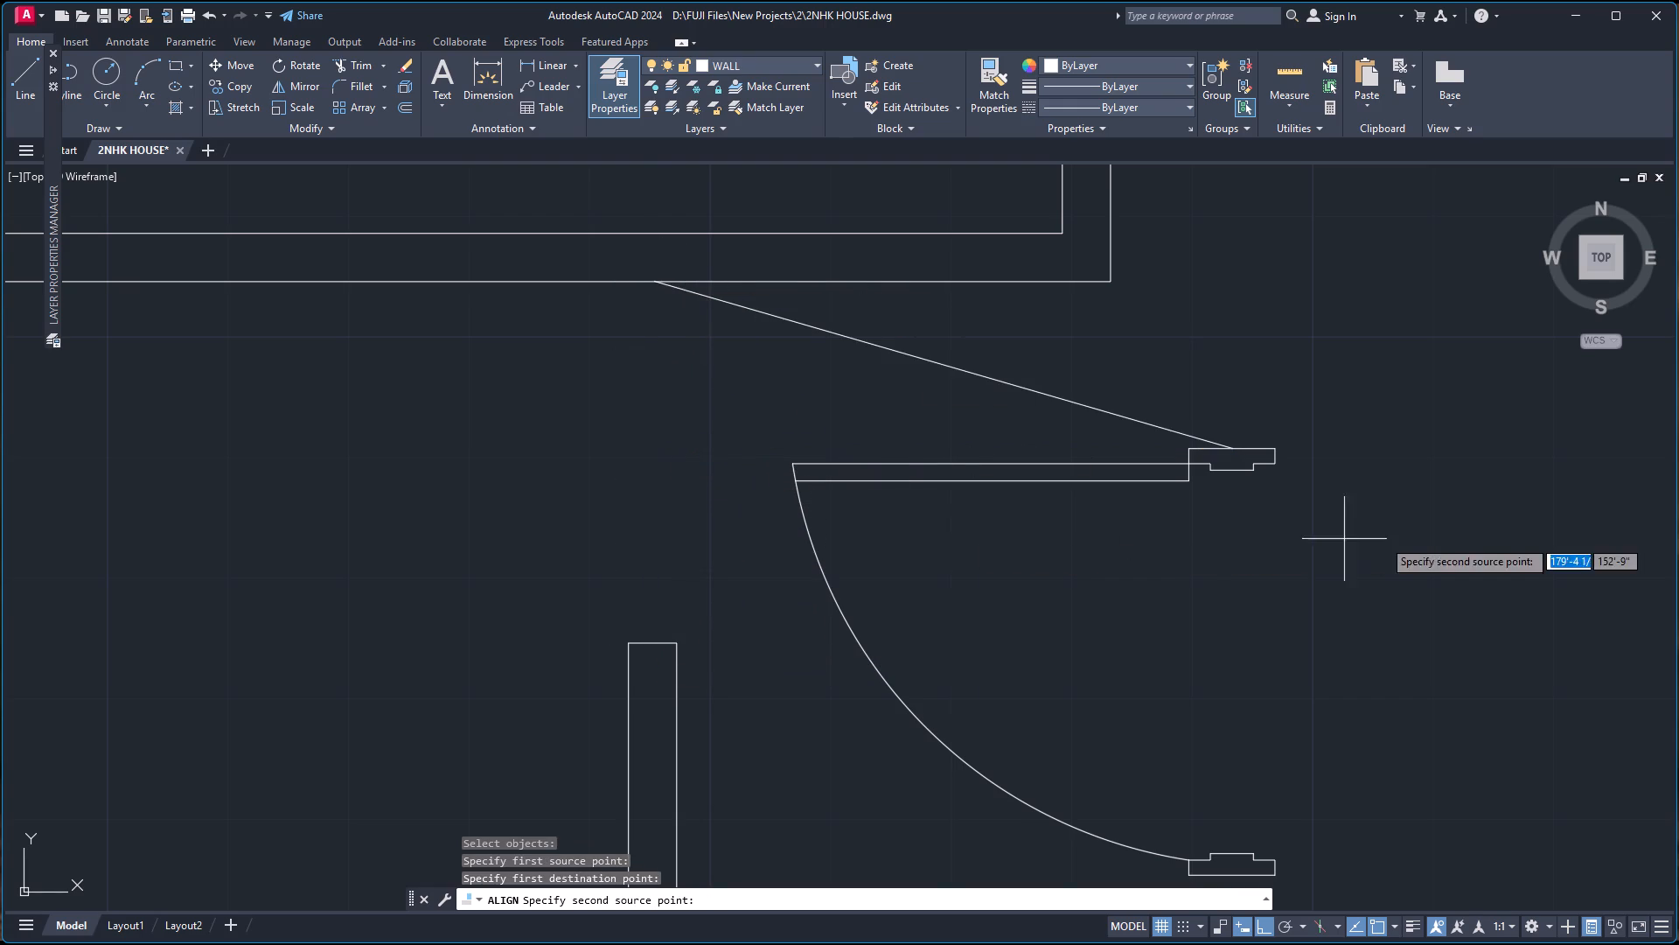
scroll(1278, 660, down, 3)
scroll(1278, 733, up, 3)
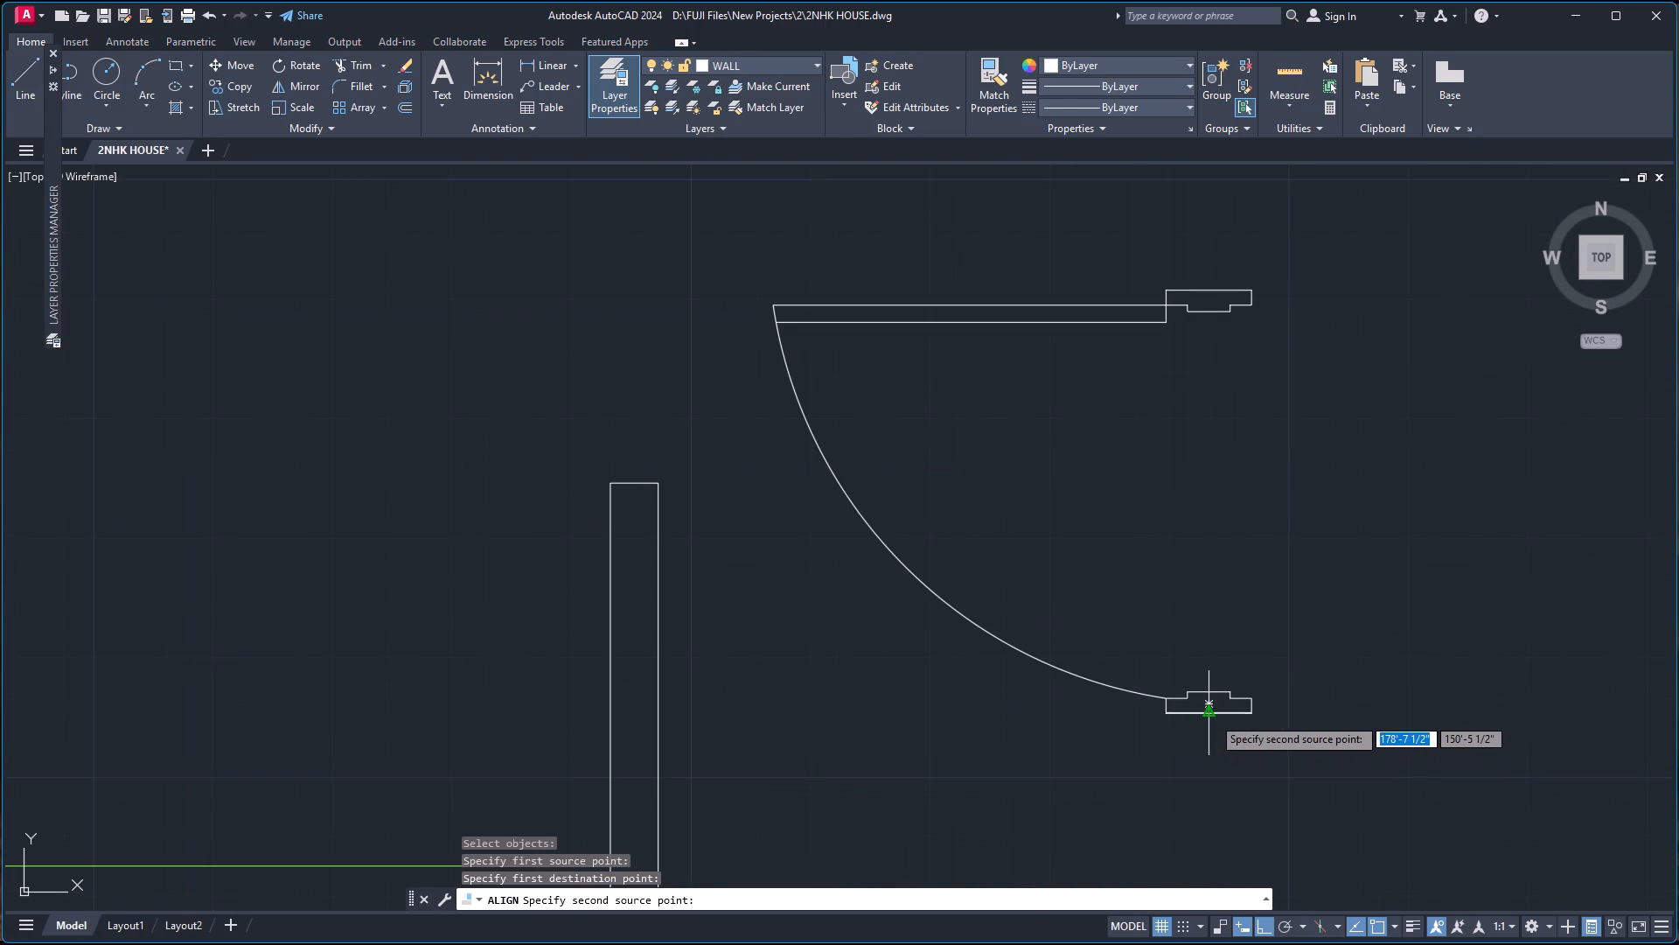
click(1209, 717)
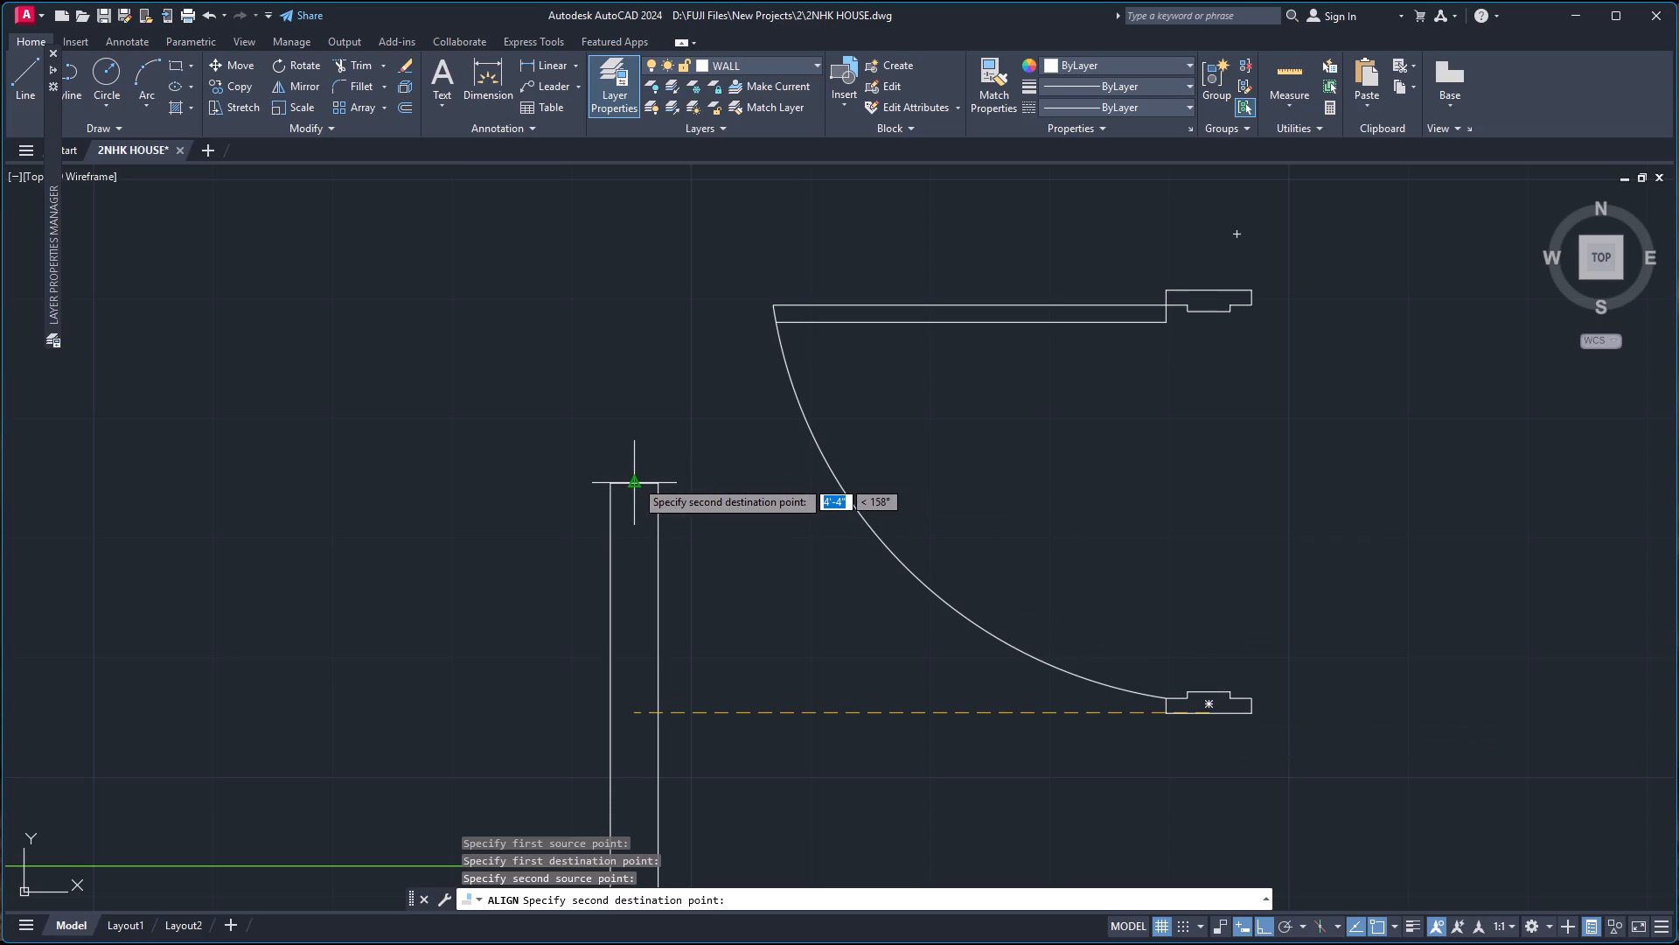
click(634, 479)
key(Return)
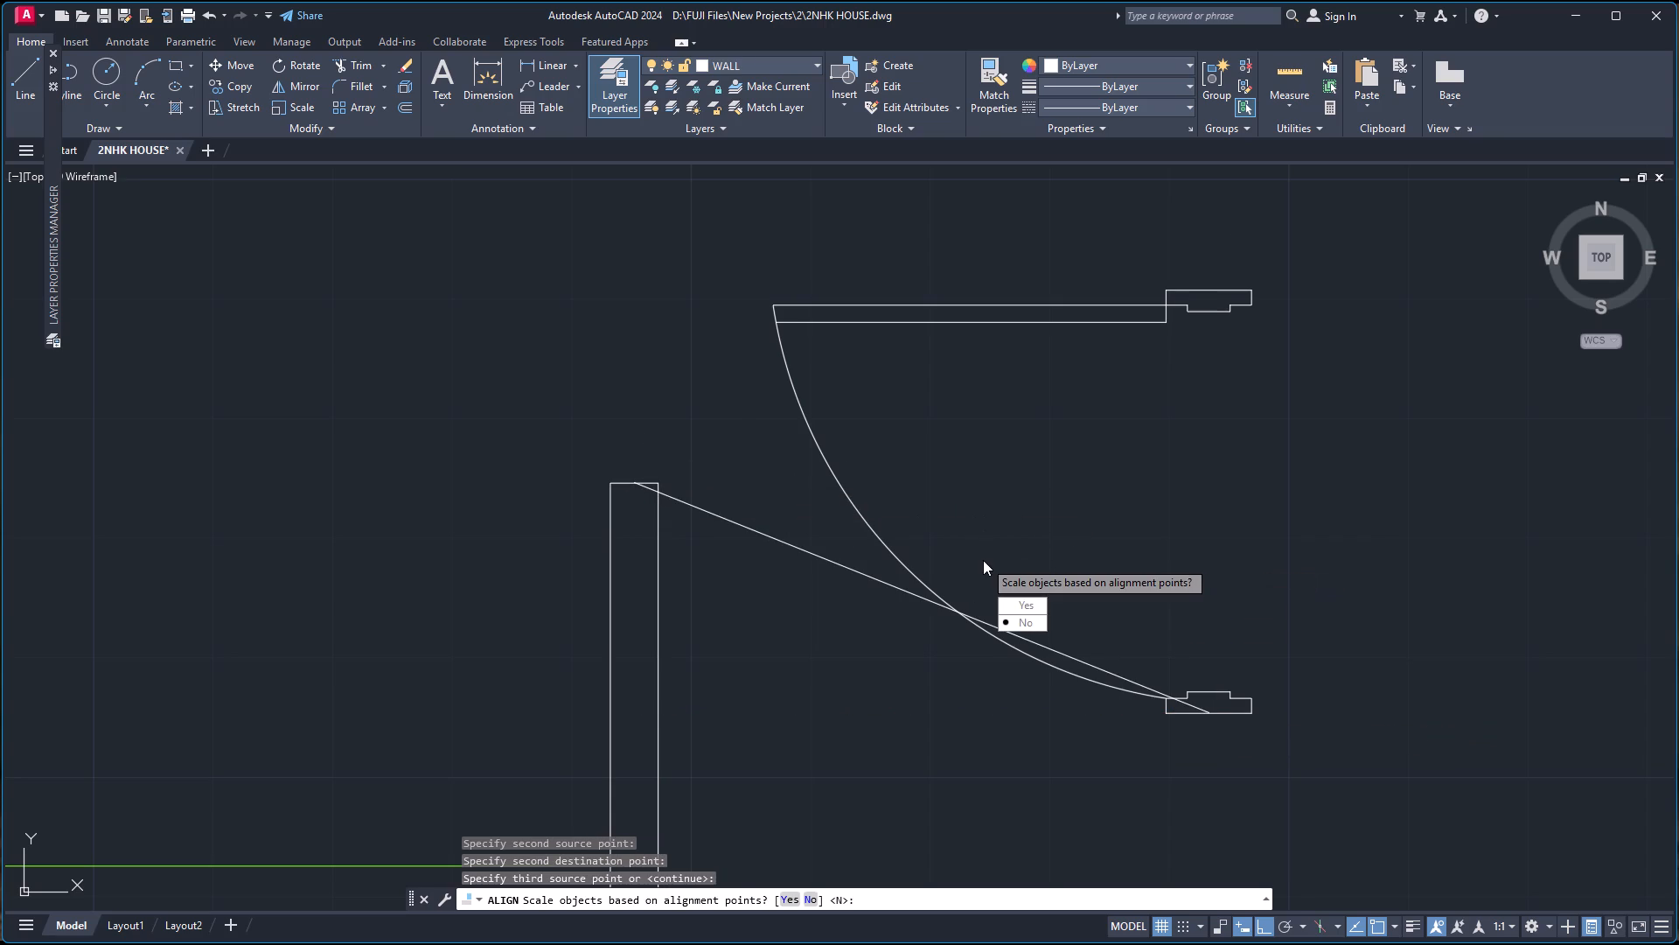
key(Up)
key(Return)
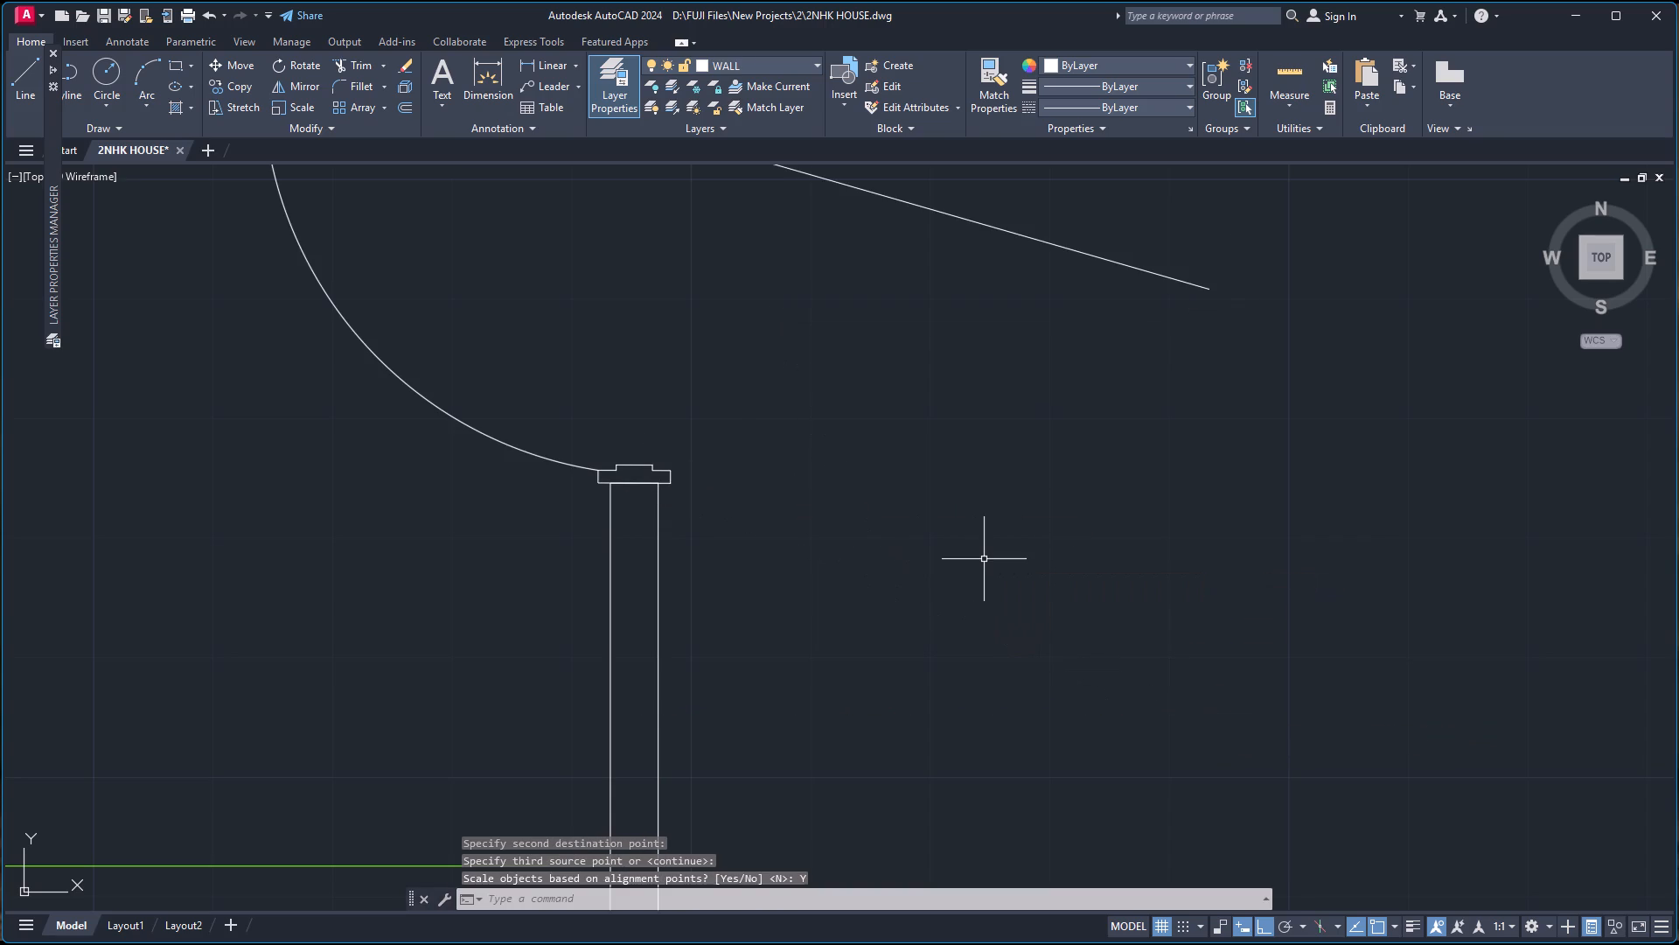
scroll(729, 360, down, 4)
scroll(730, 325, up, 5)
scroll(590, 335, up, 2)
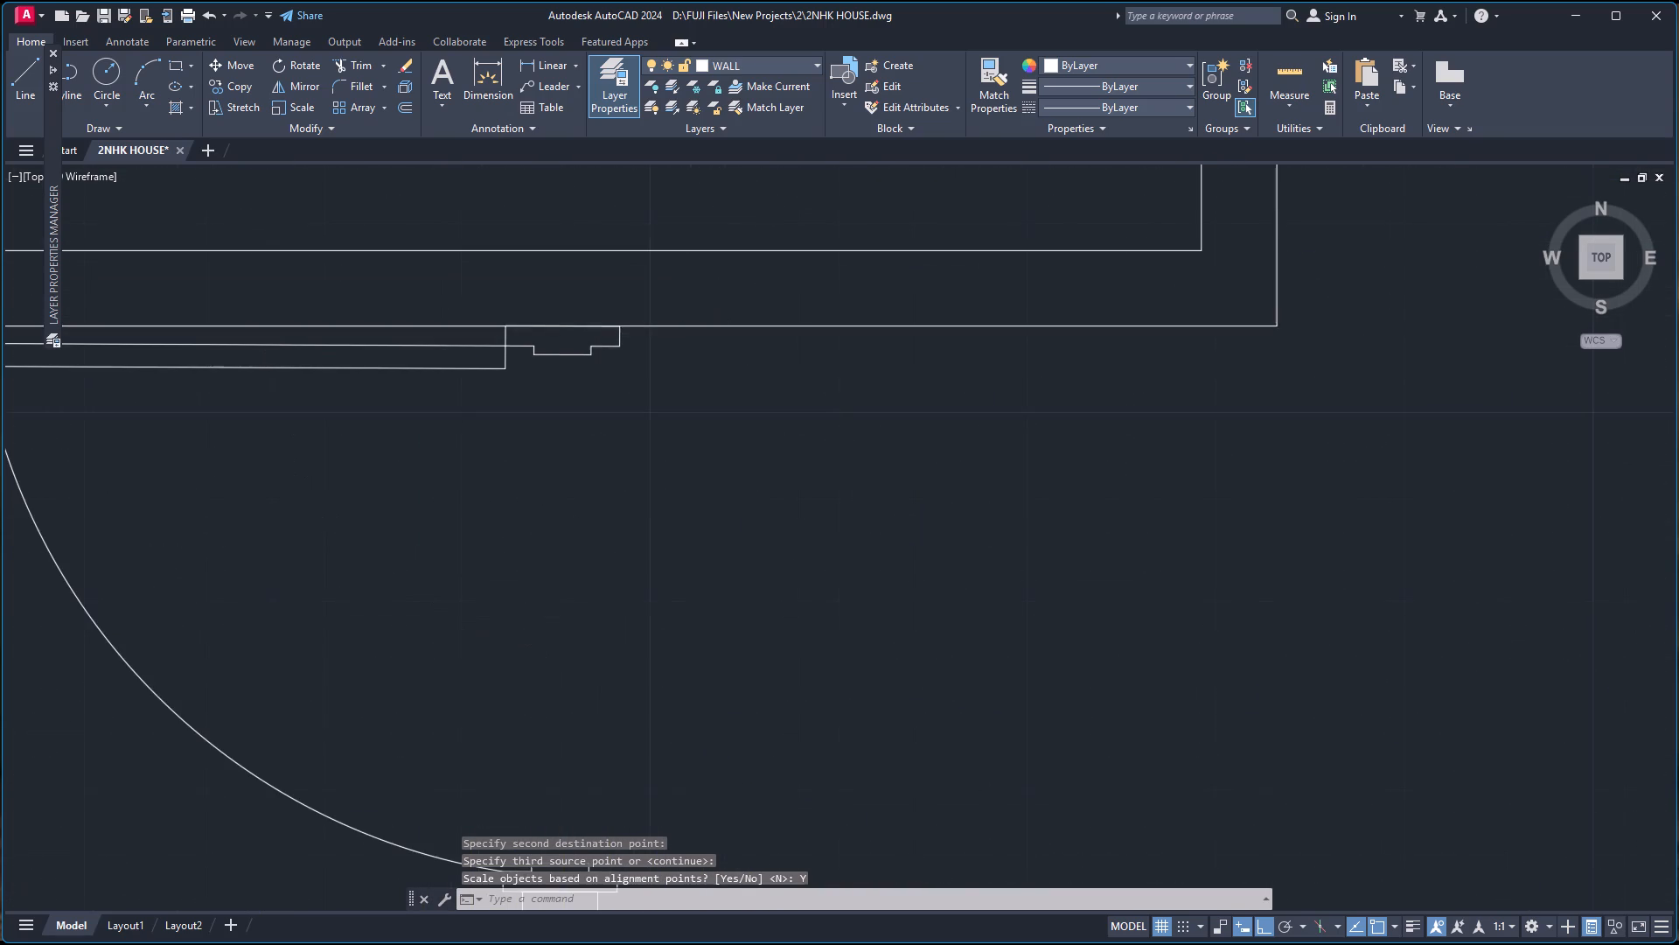
Move the newly aligned door by its lower jamb's outer corner onto the outer corner of the short partition's end.
scroll(590, 335, up, 4)
scroll(591, 336, down, 6)
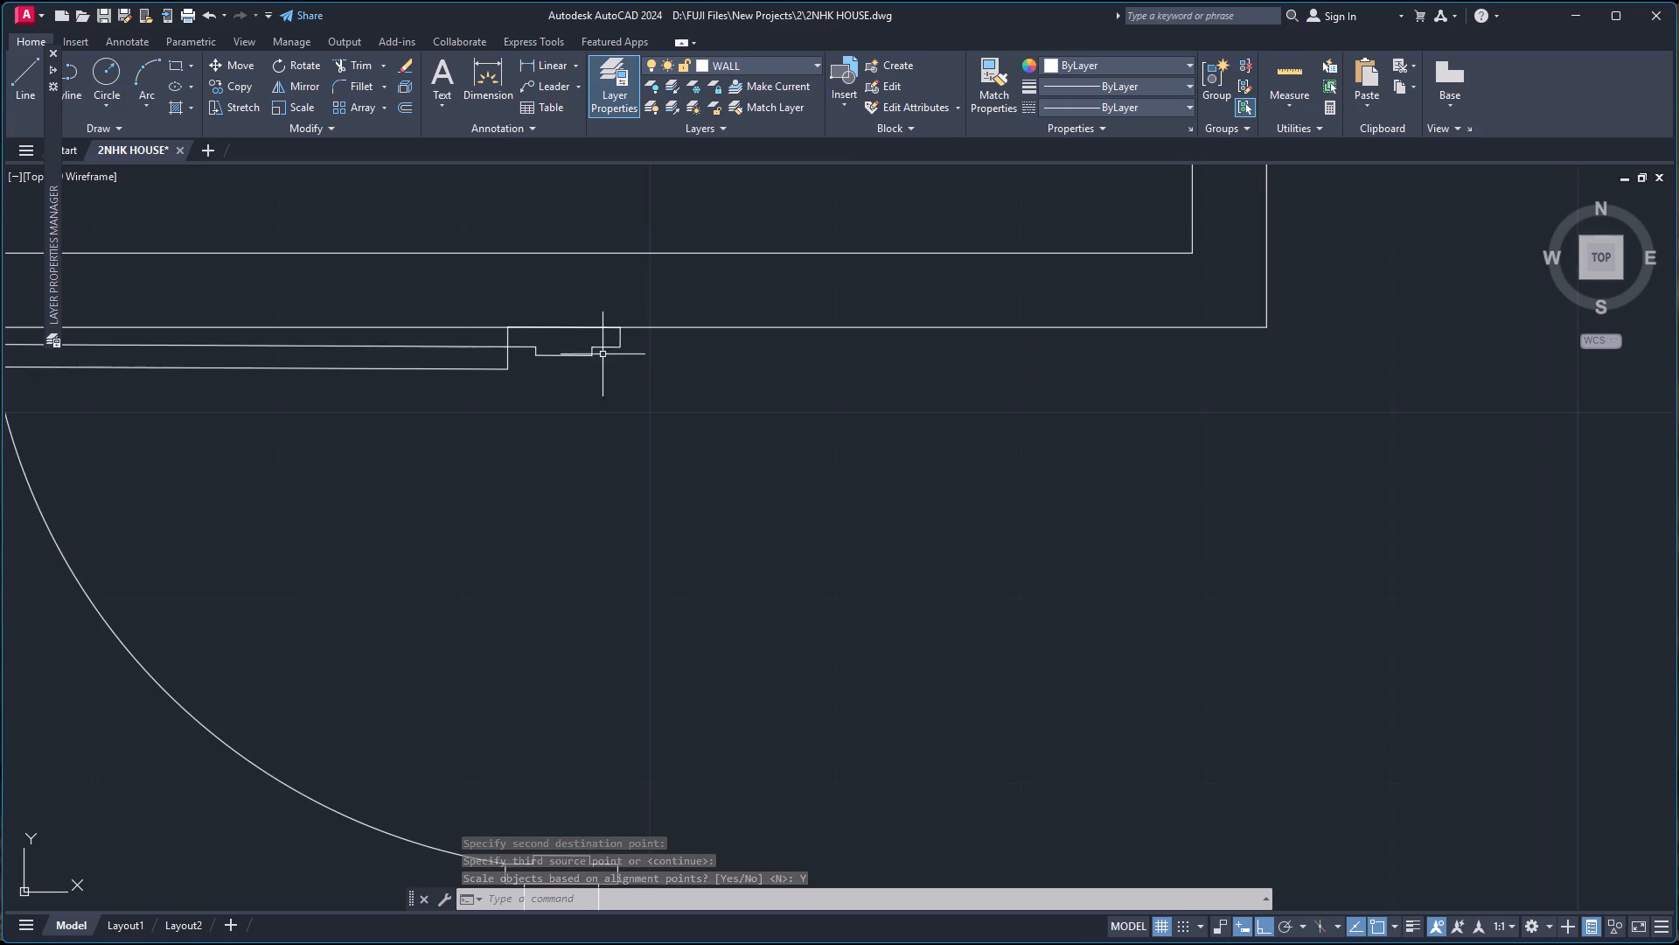
scroll(644, 707, down, 3)
scroll(619, 749, up, 6)
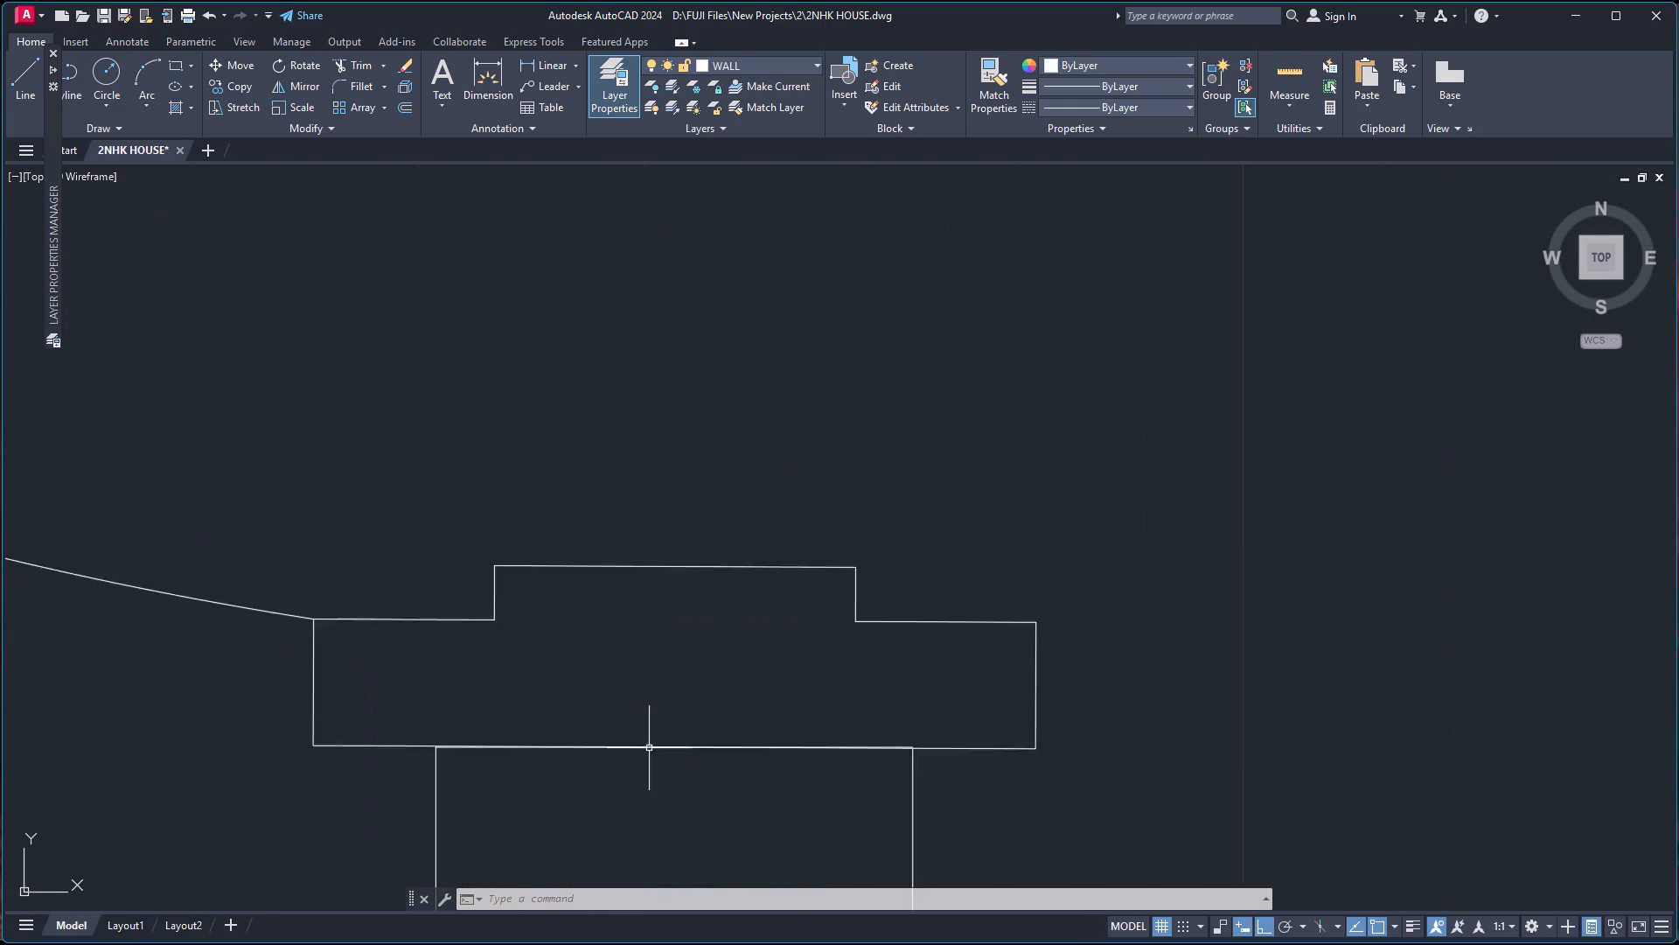
scroll(650, 747, up, 2)
scroll(804, 753, up, 3)
scroll(927, 737, down, 4)
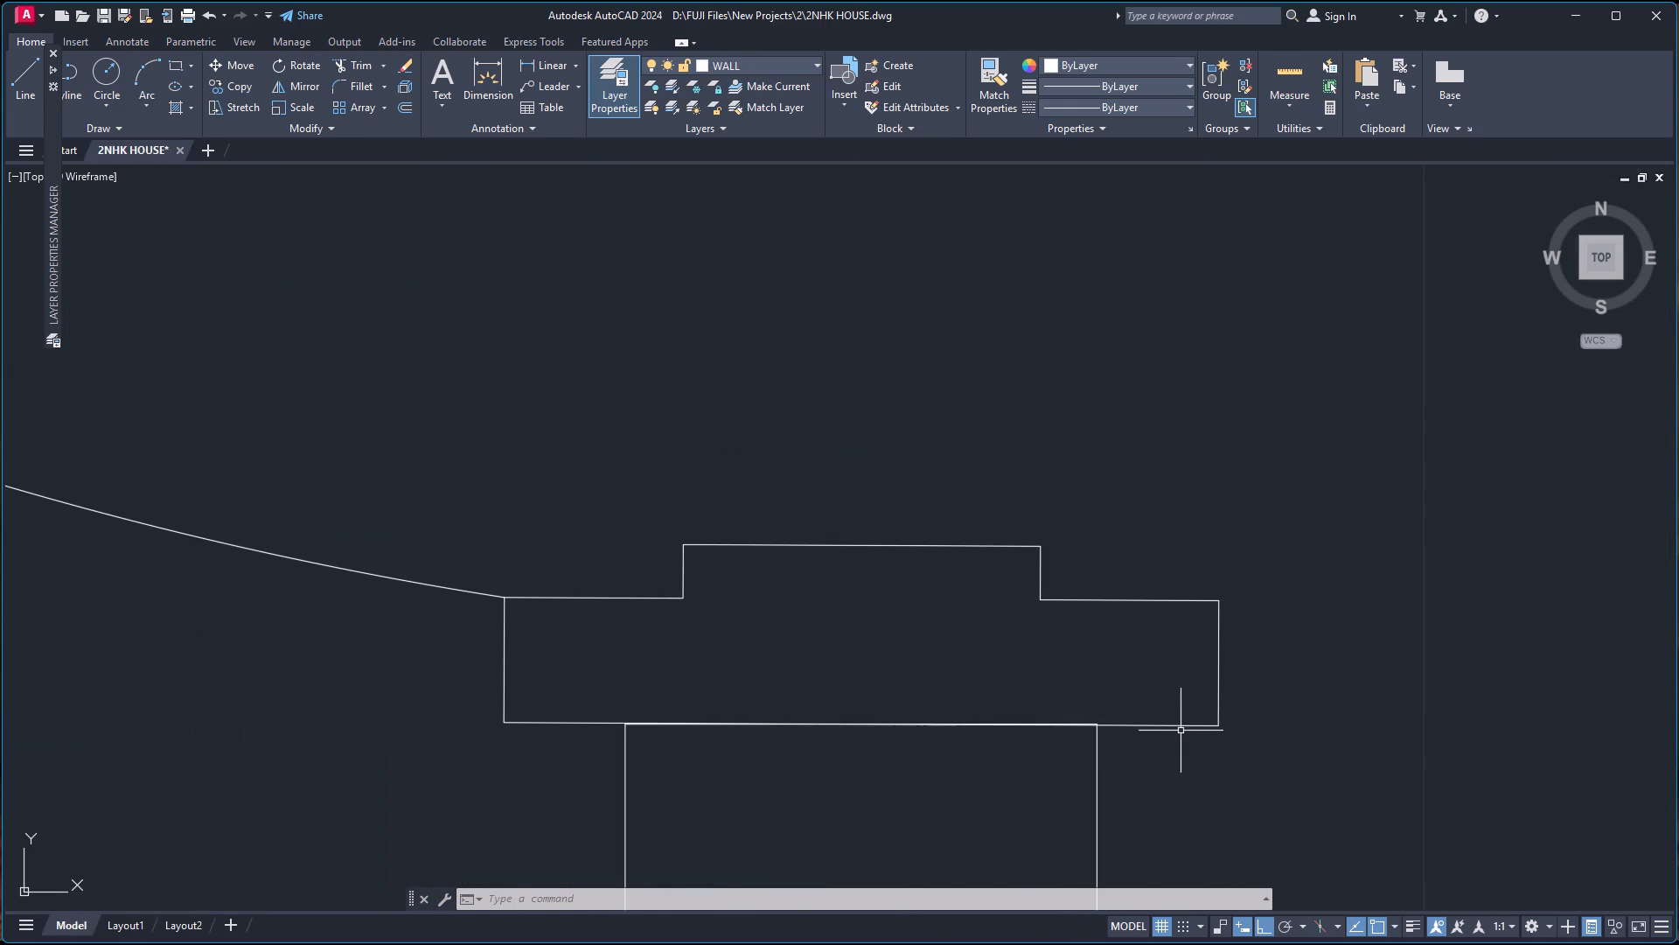
click(1200, 725)
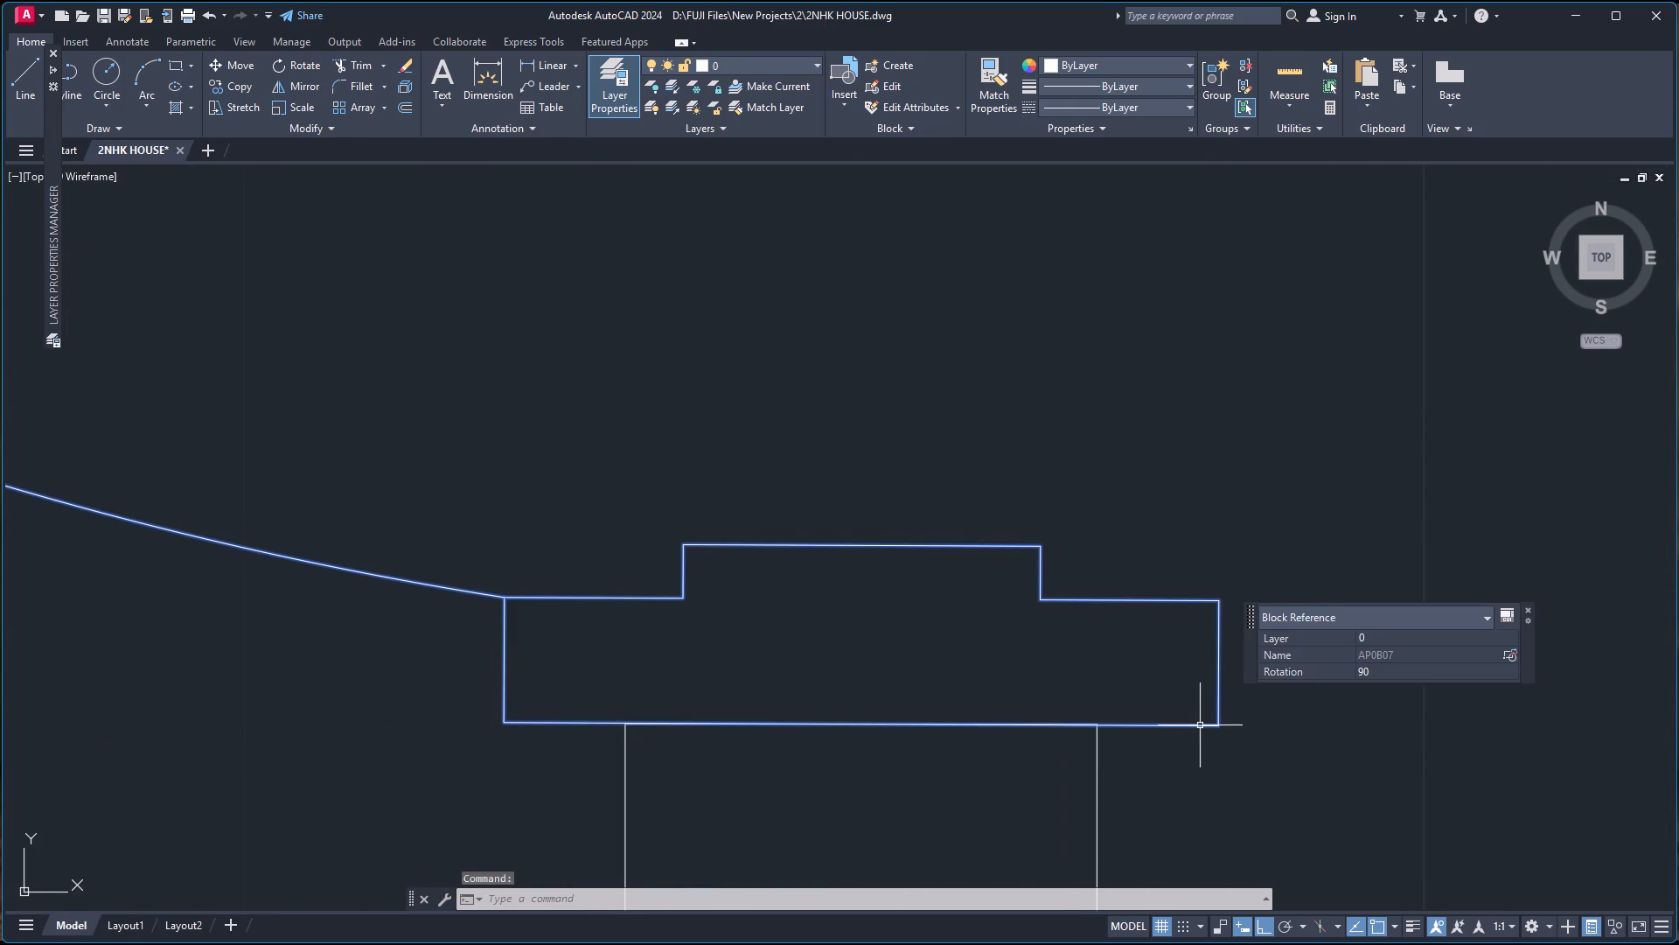
key(m)
key(Return)
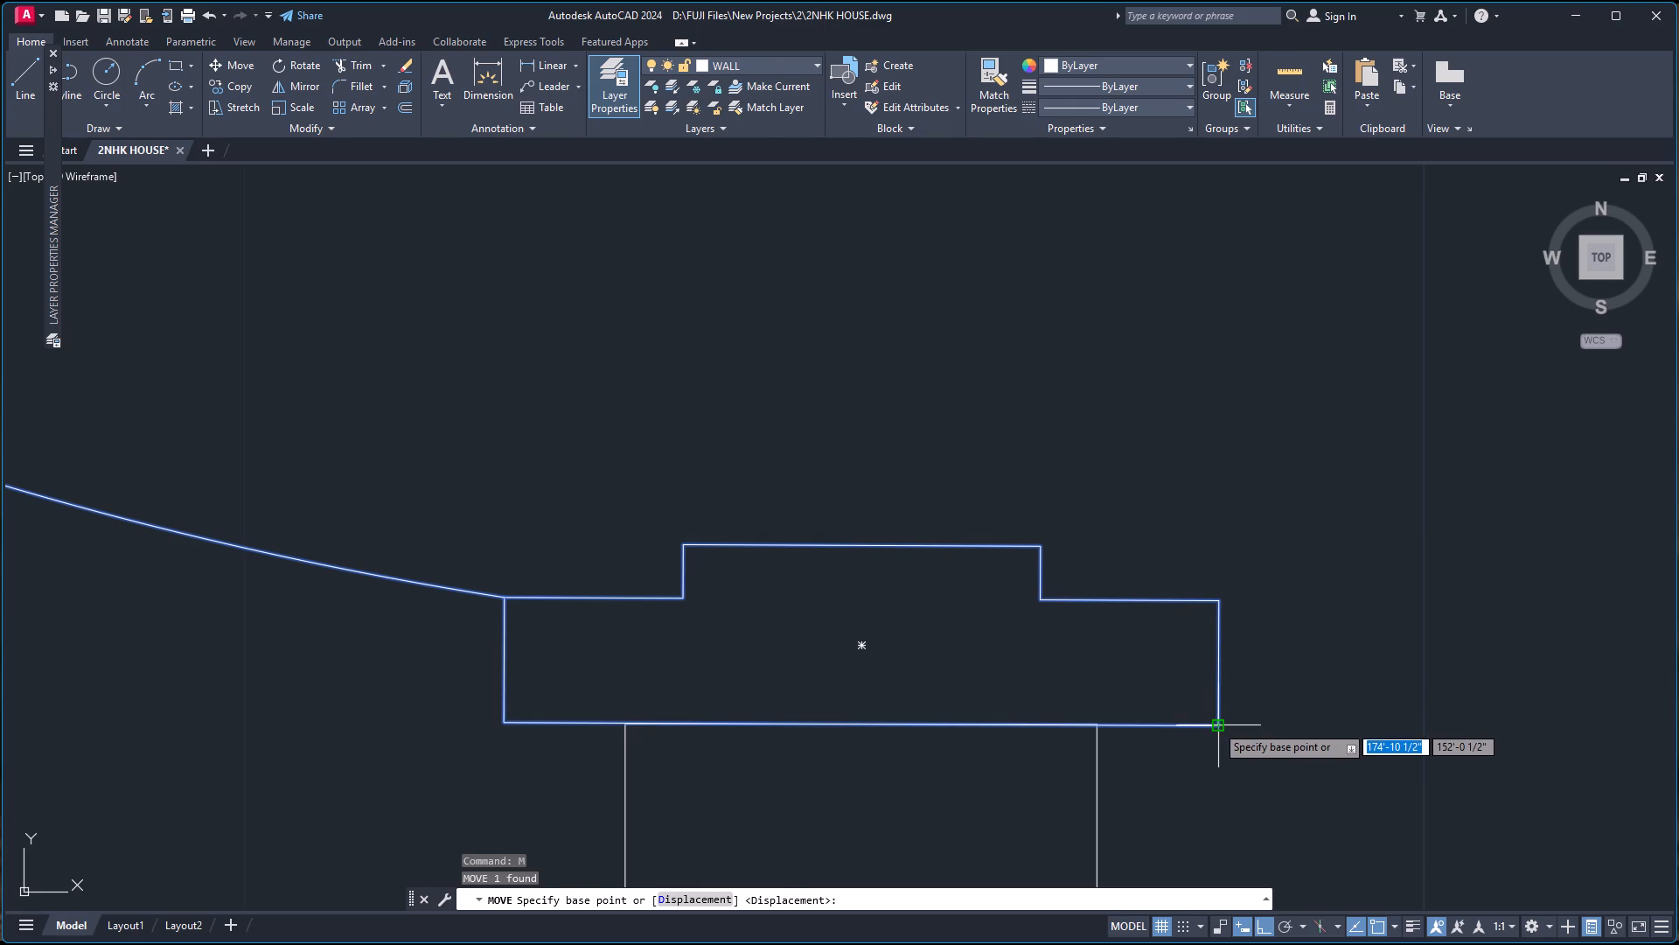
click(1216, 724)
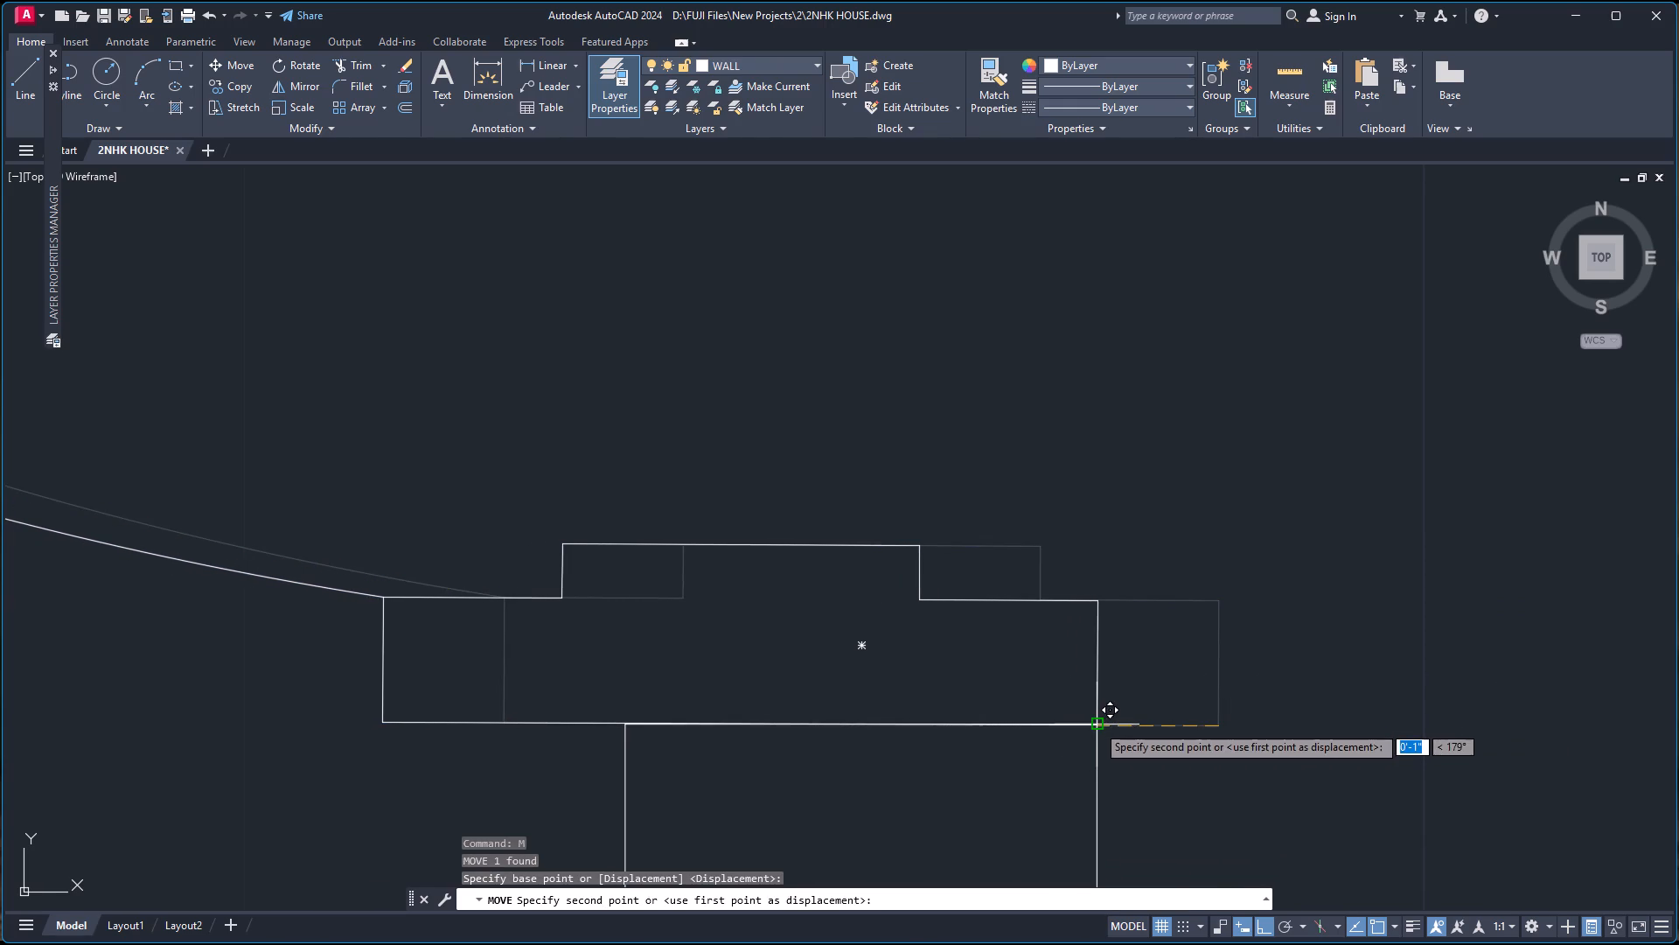
click(1097, 724)
Align the double door block by its two jambs' lower outer corners to the window ends flanking the front entrance opening, scaling it to fit.
scroll(1268, 691, down, 6)
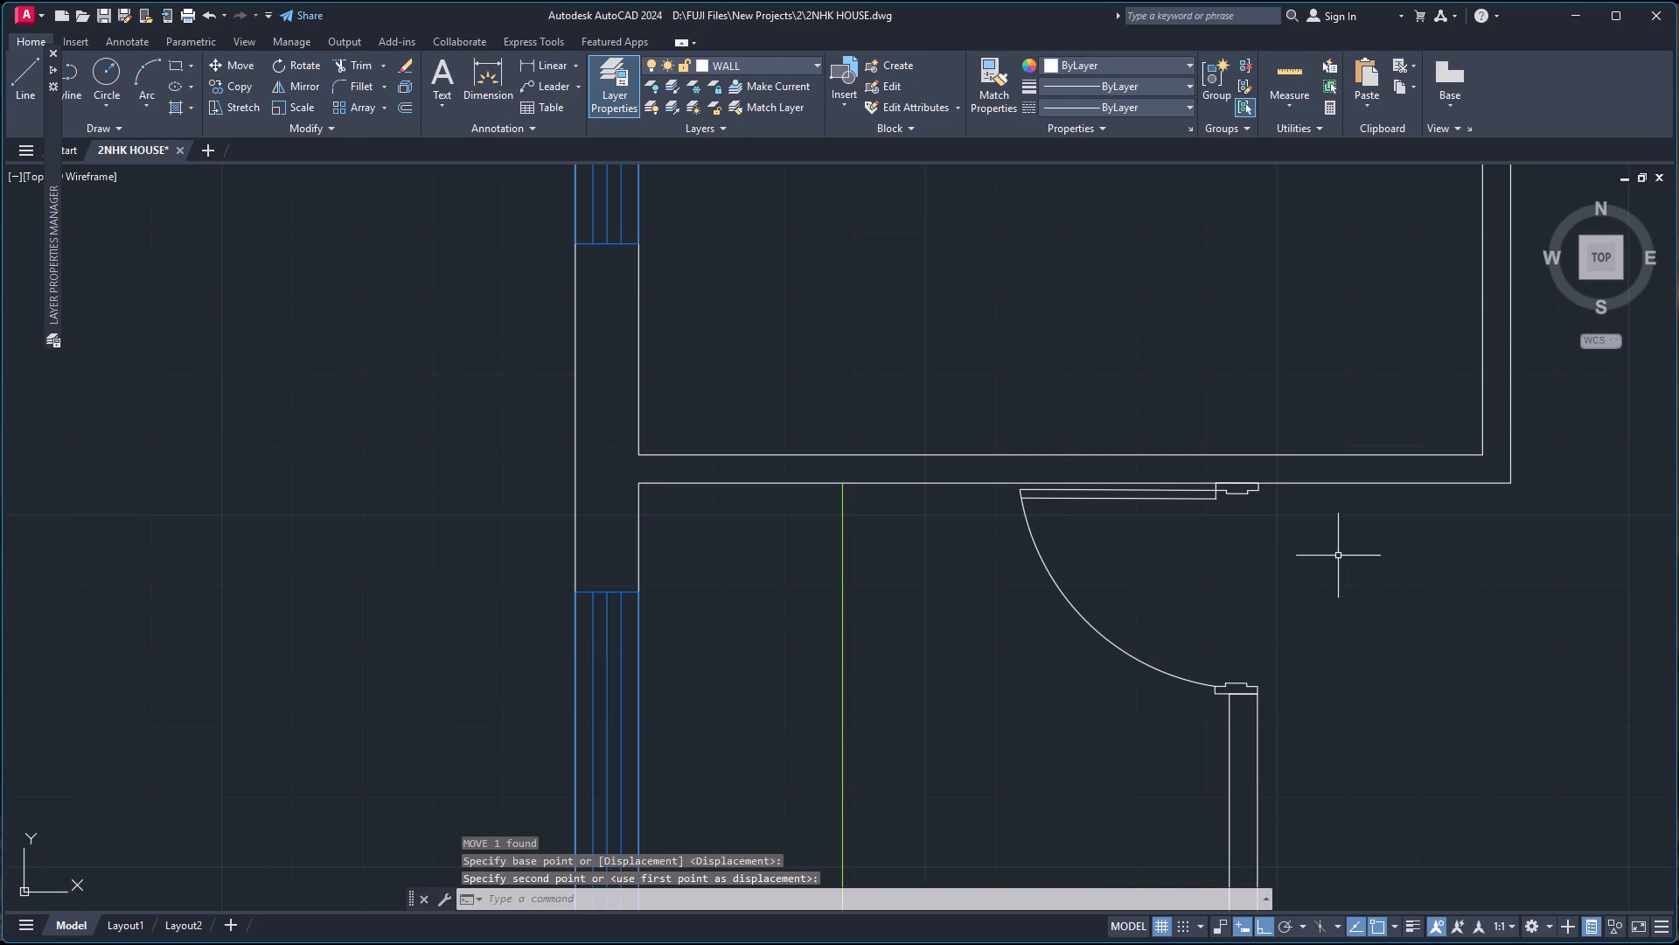
scroll(1326, 526, down, 5)
scroll(1409, 555, up, 3)
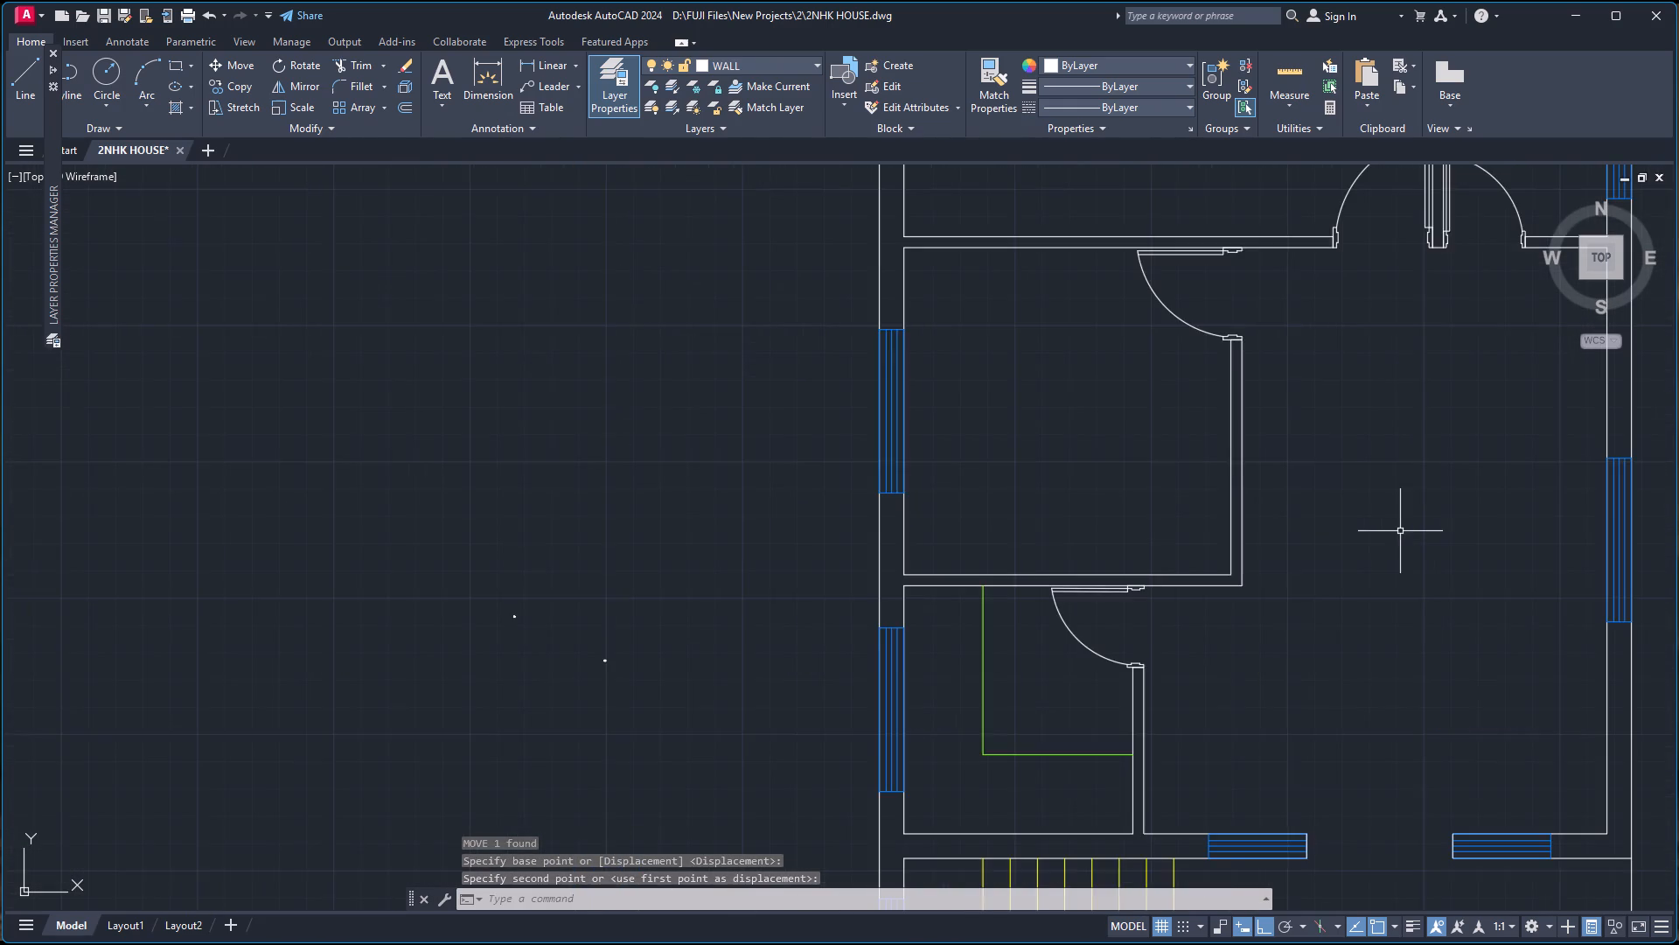
scroll(1396, 536, down, 3)
scroll(1034, 674, up, 4)
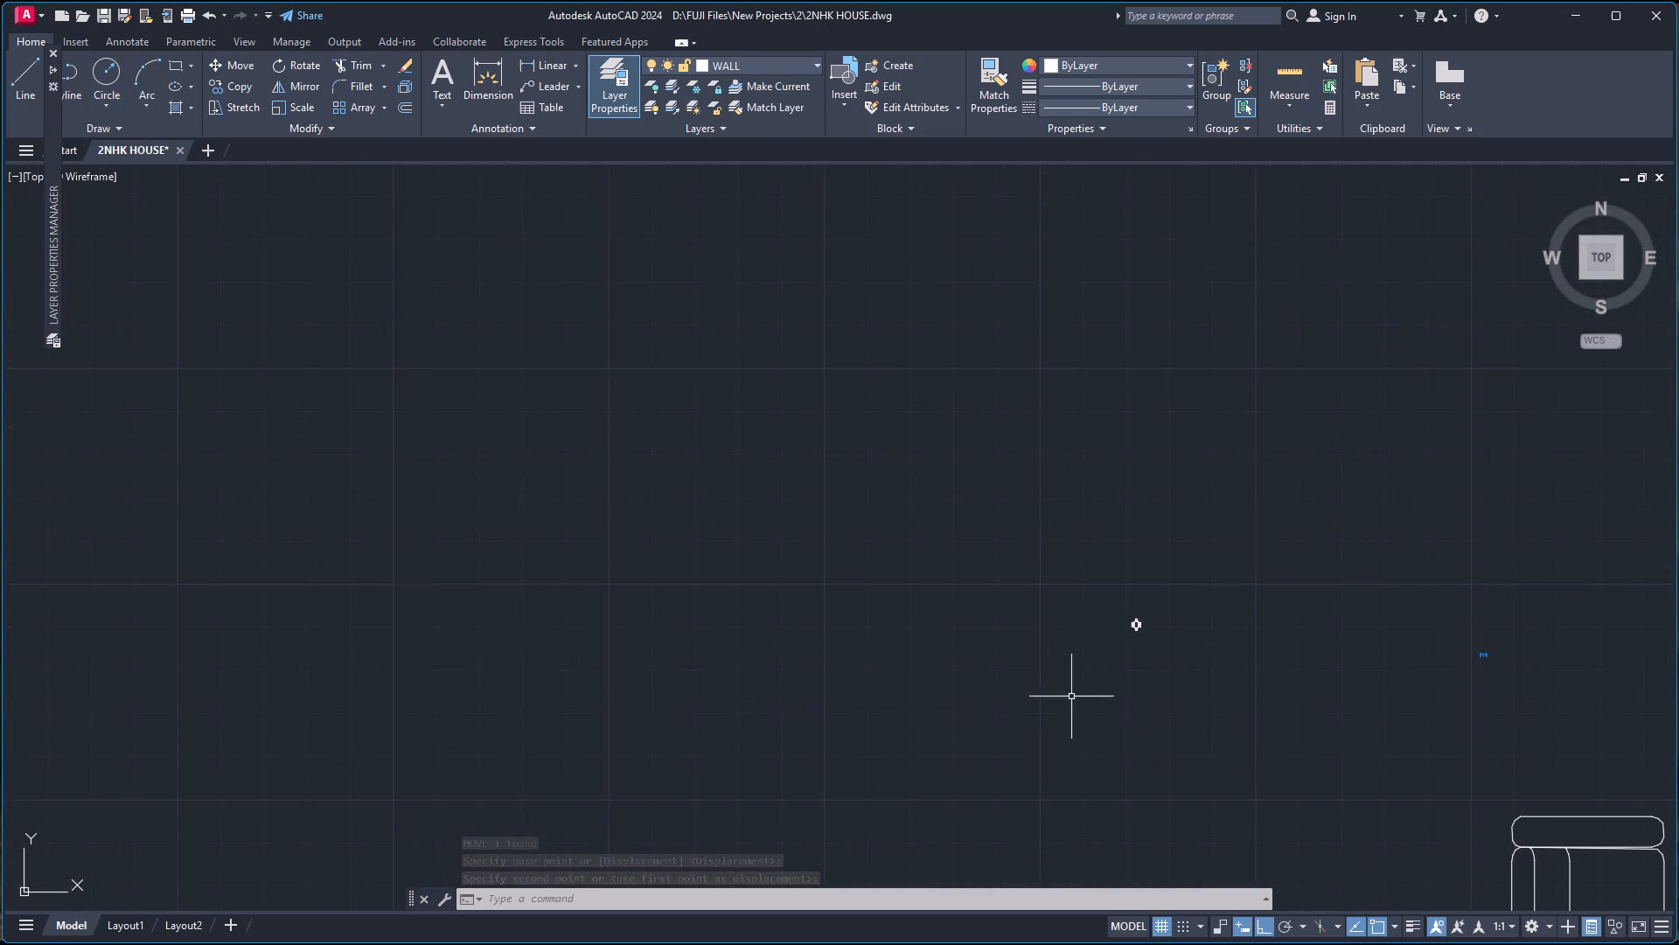
scroll(1136, 642, up, 4)
scroll(1334, 663, down, 4)
scroll(1676, 730, down, 3)
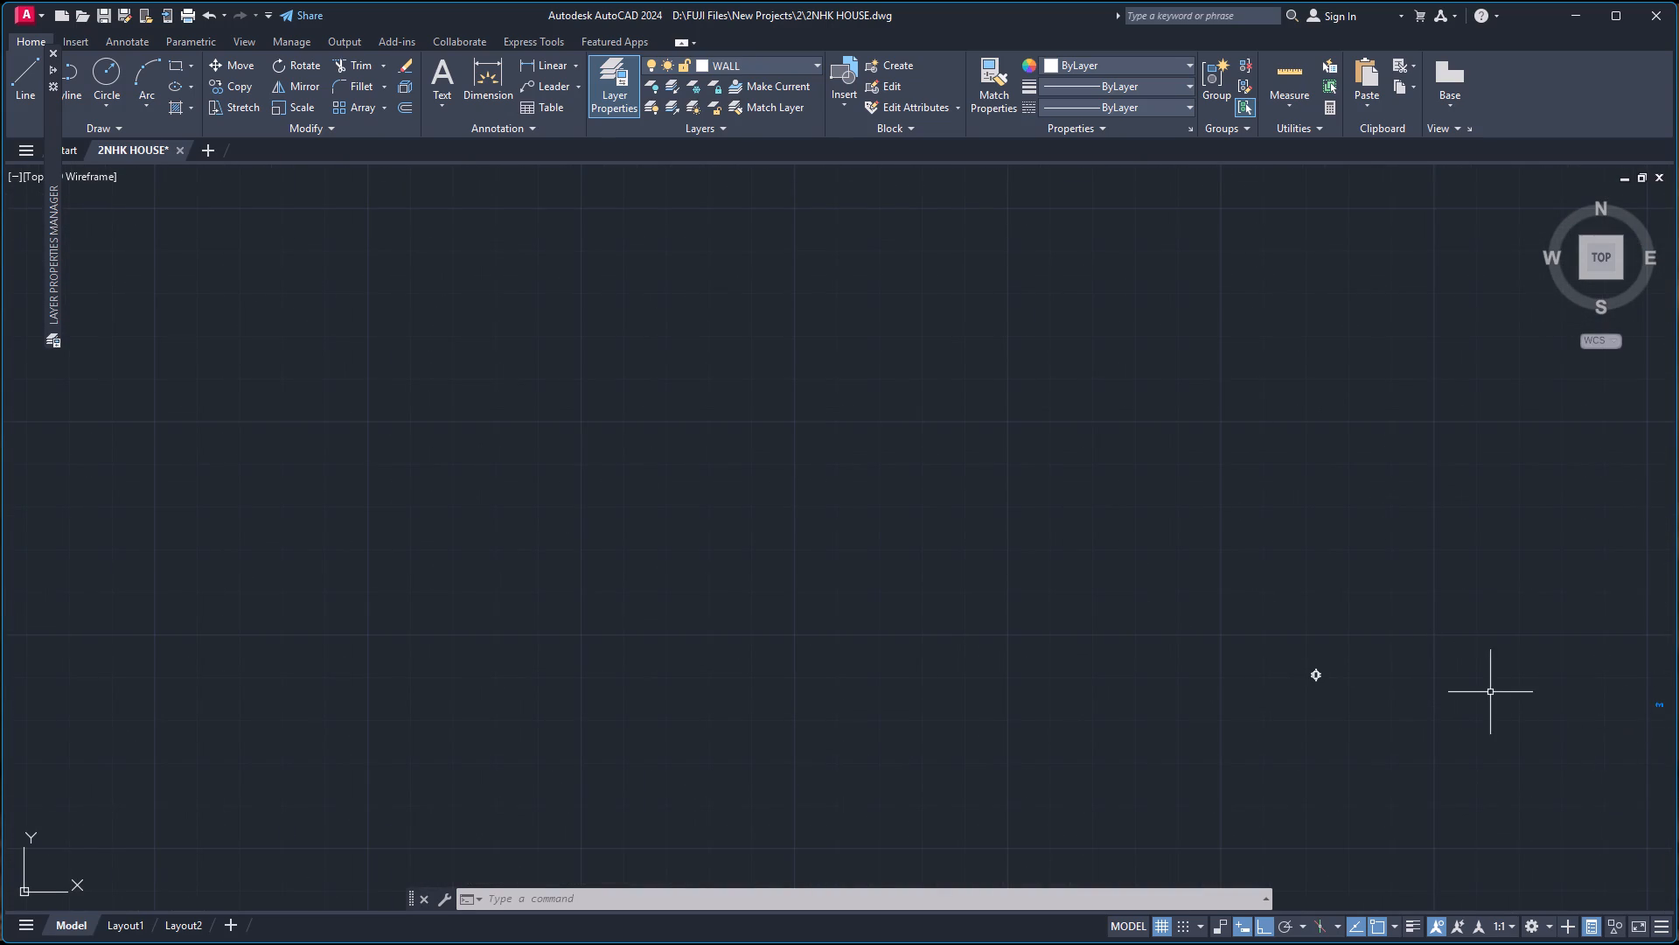
scroll(1496, 690, down, 3)
scroll(1560, 693, up, 7)
click(1153, 539)
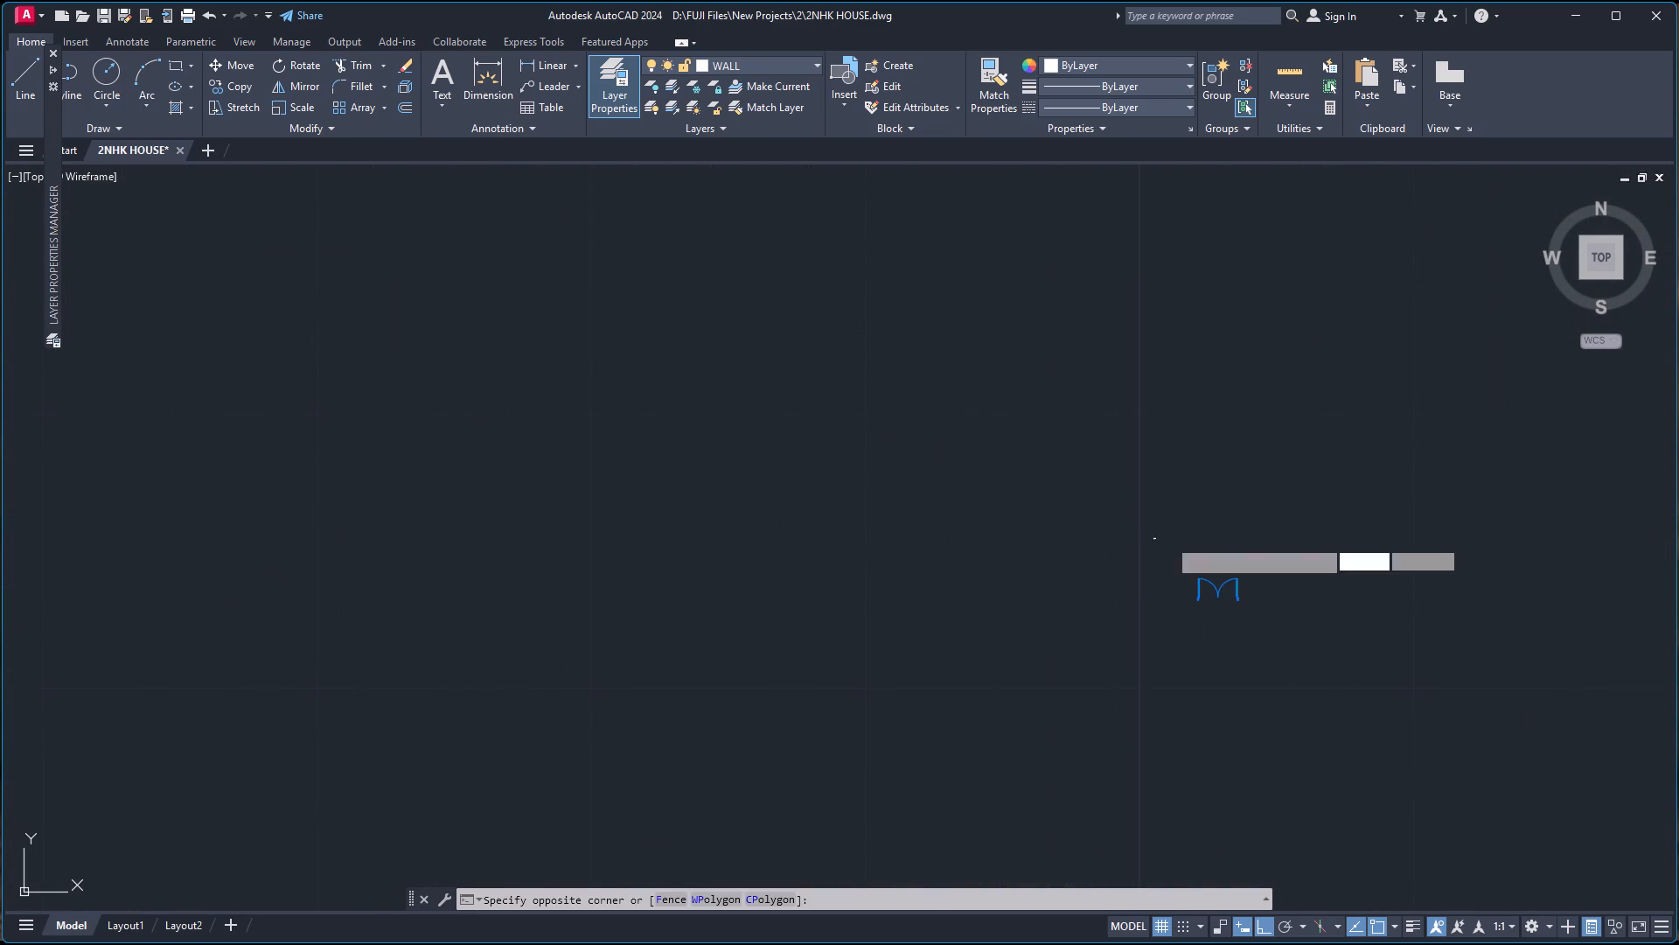
click(1284, 639)
key(a)
key(l)
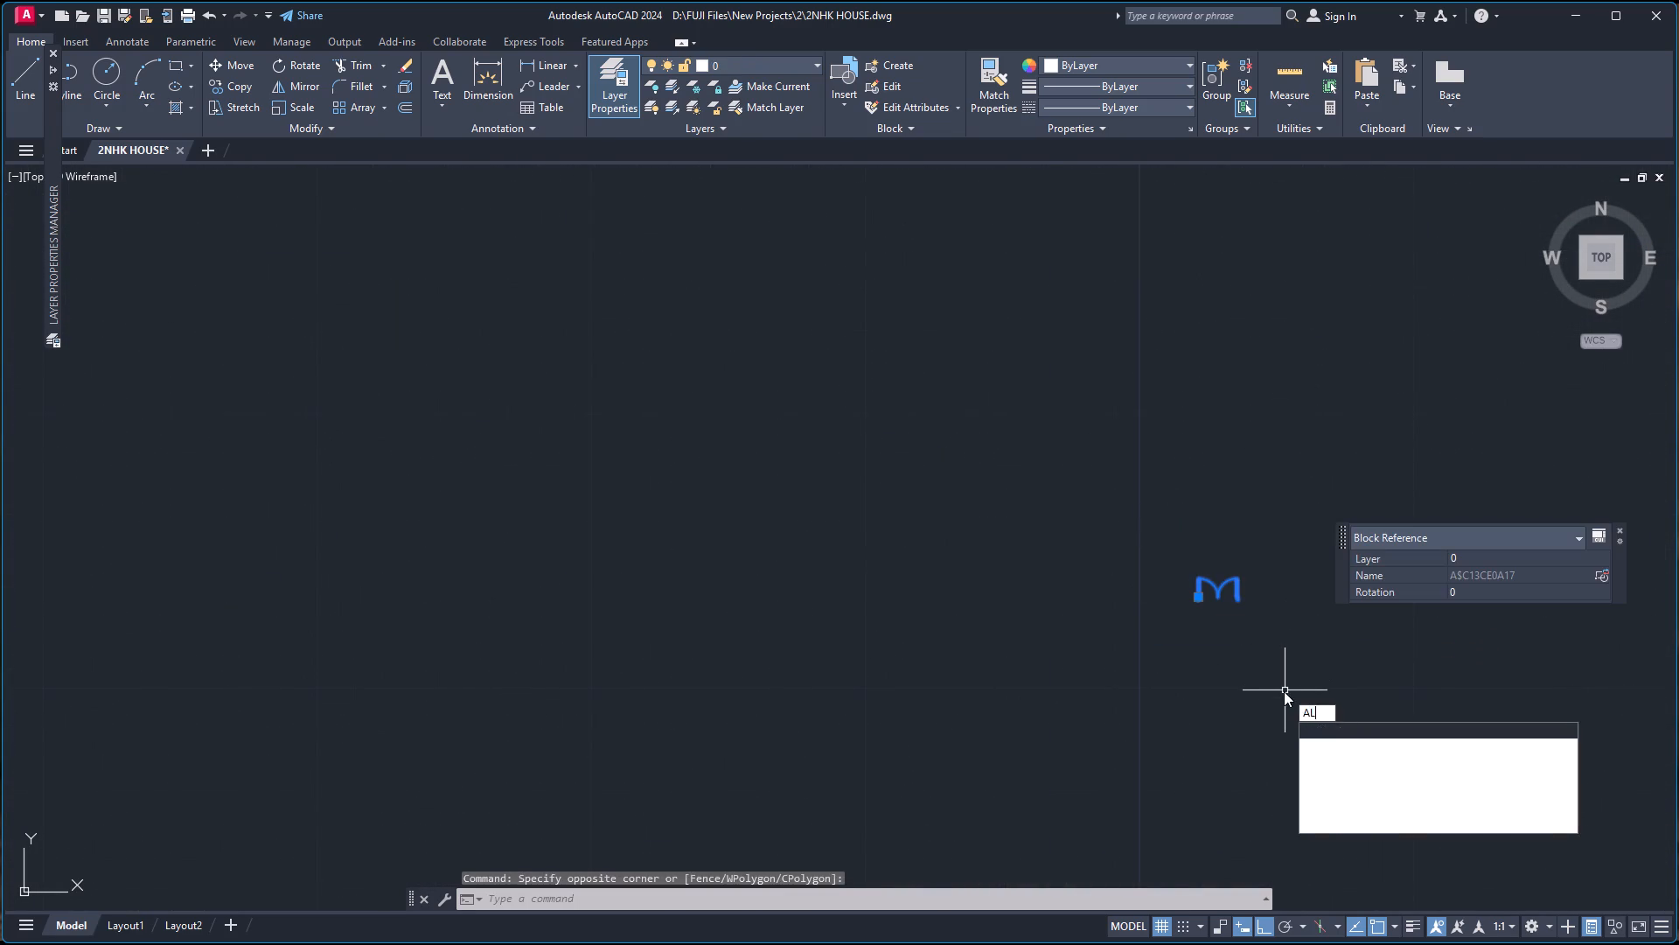
key(Return)
scroll(1192, 610, up, 6)
scroll(1250, 535, up, 2)
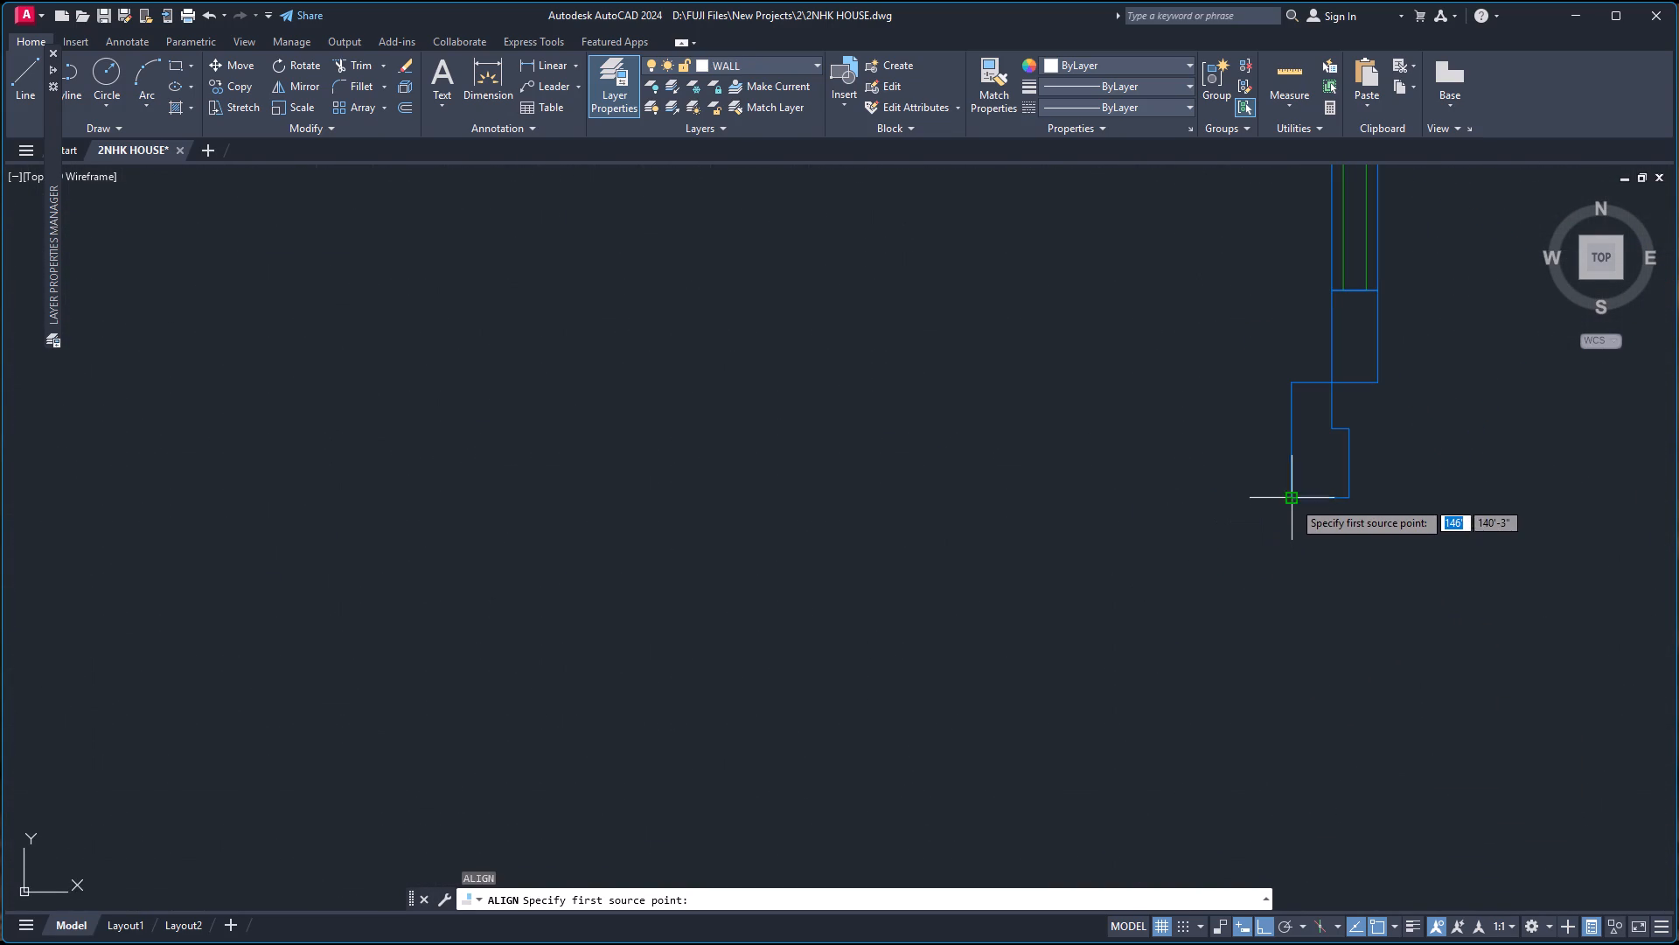
click(1291, 500)
scroll(1297, 518, down, 14)
scroll(1350, 576, down, 6)
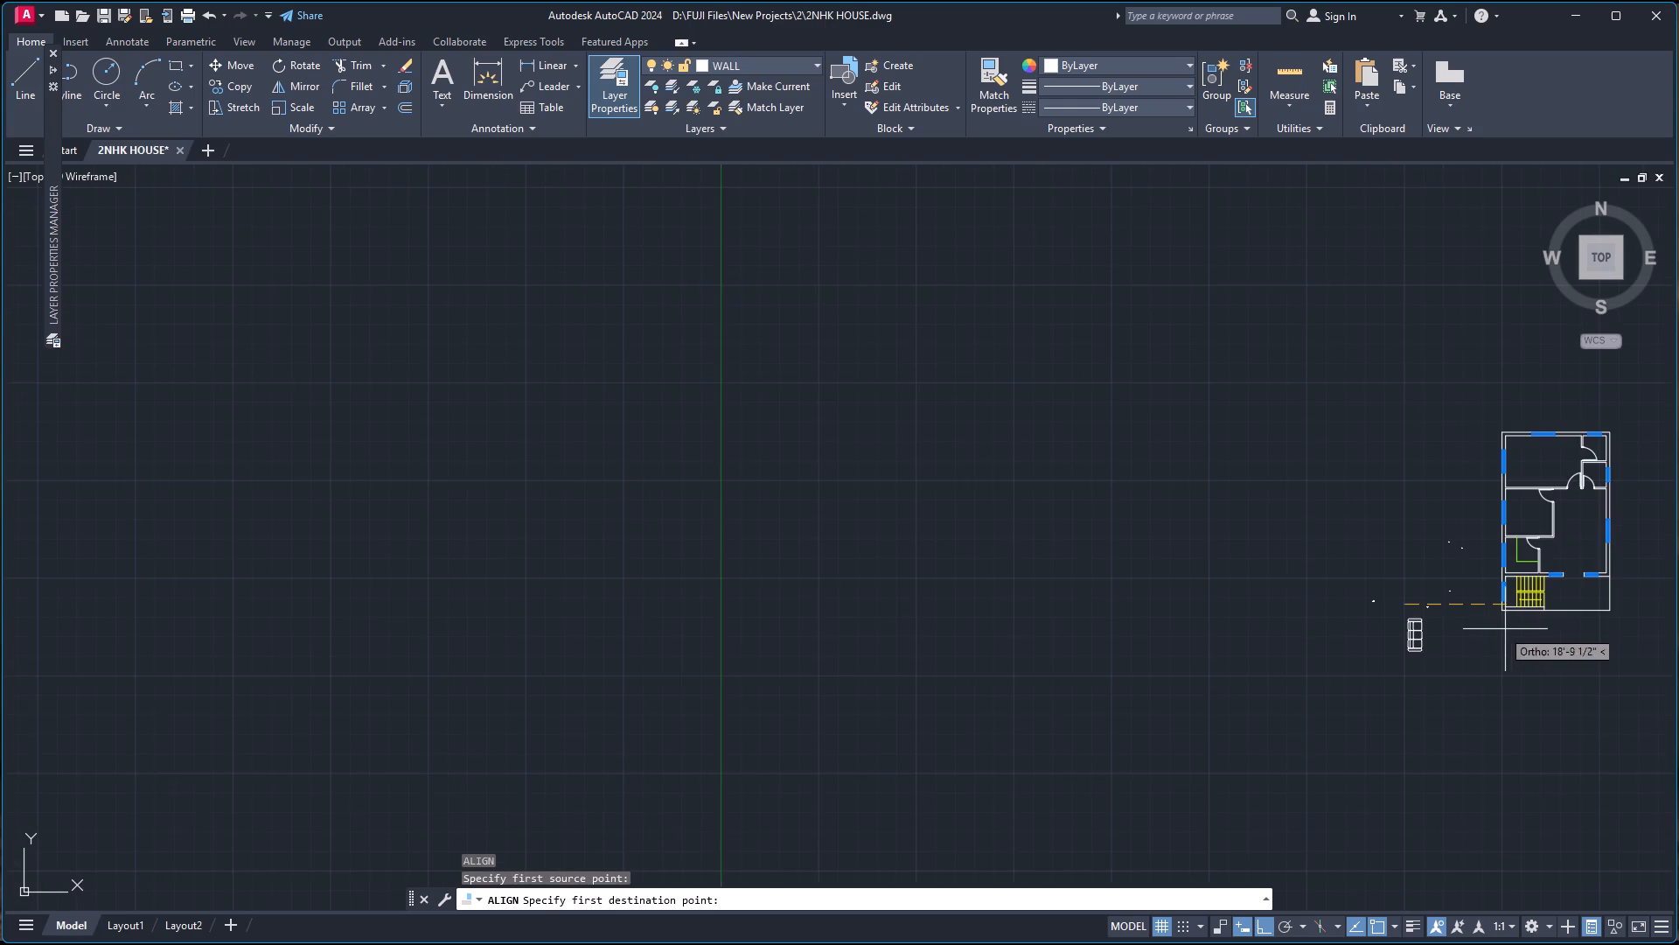
scroll(1542, 620, up, 3)
scroll(1621, 454, up, 5)
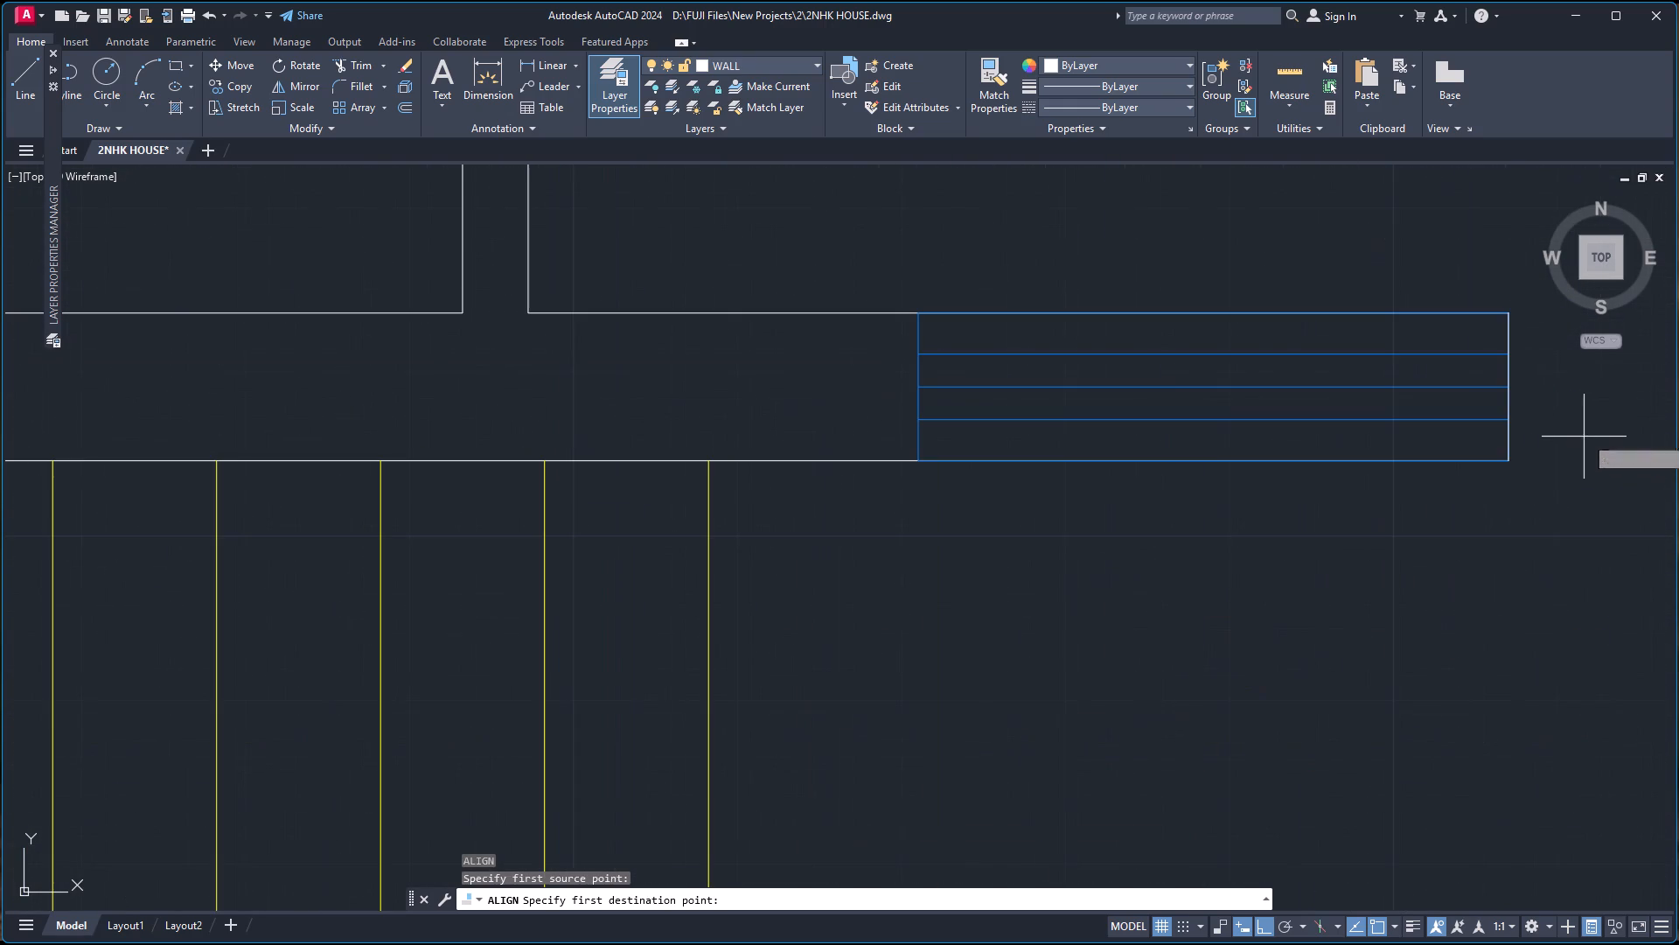
click(1512, 460)
scroll(616, 600, down, 5)
scroll(369, 628, down, 4)
scroll(185, 643, up, 4)
scroll(242, 824, up, 4)
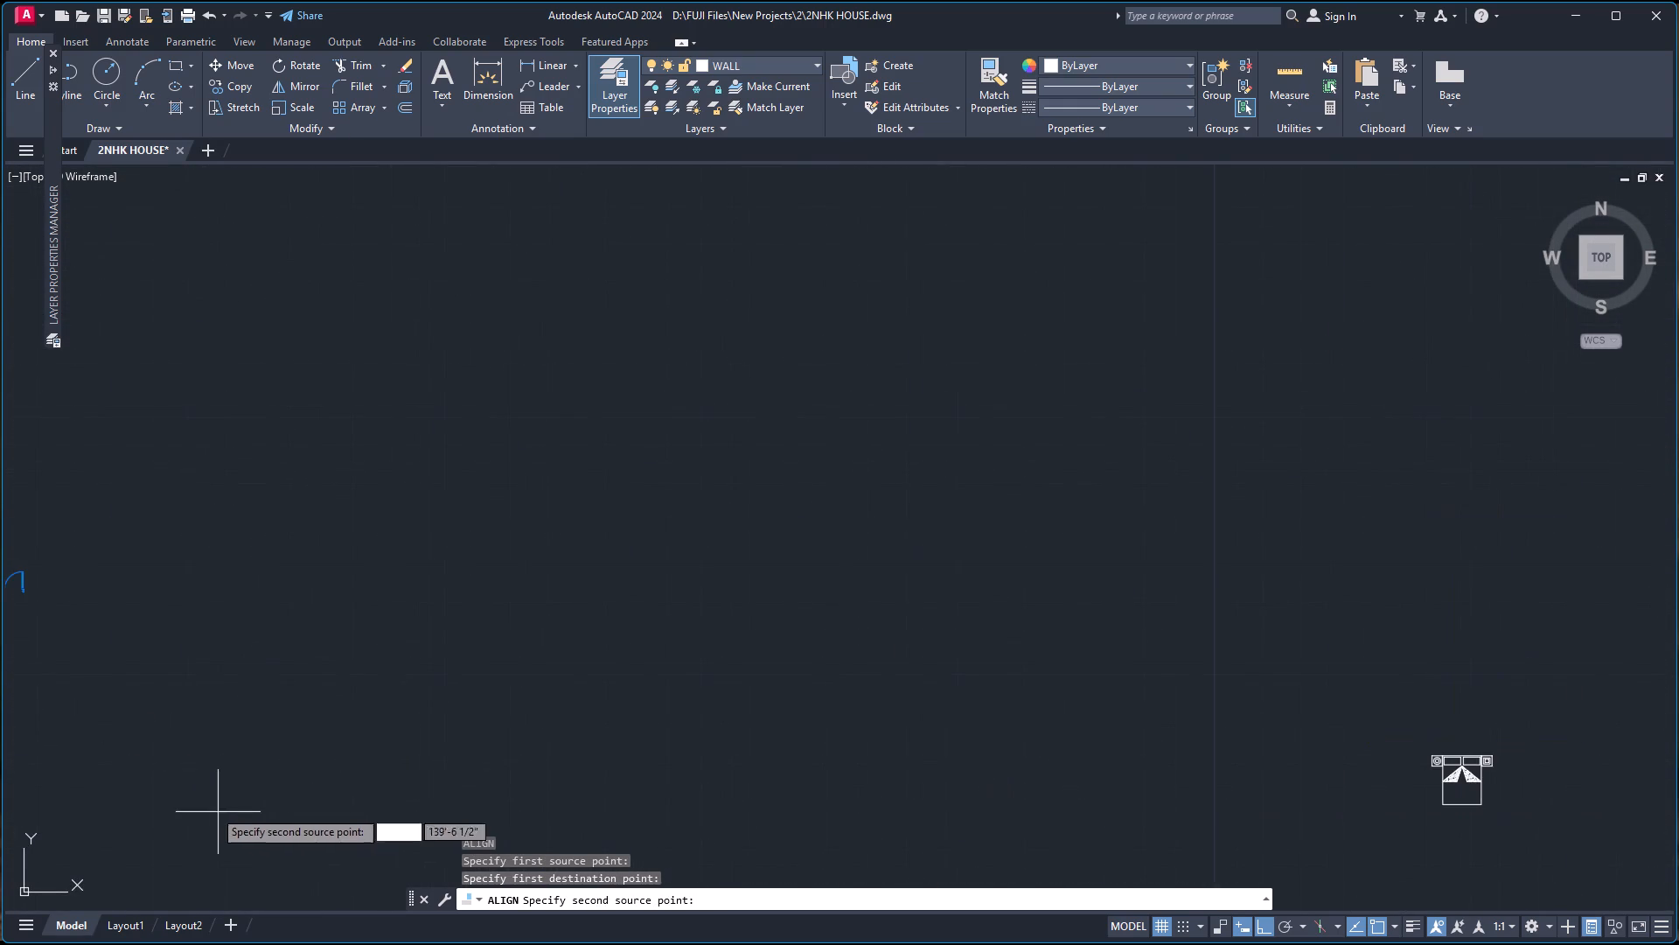
scroll(4, 589, up, 7)
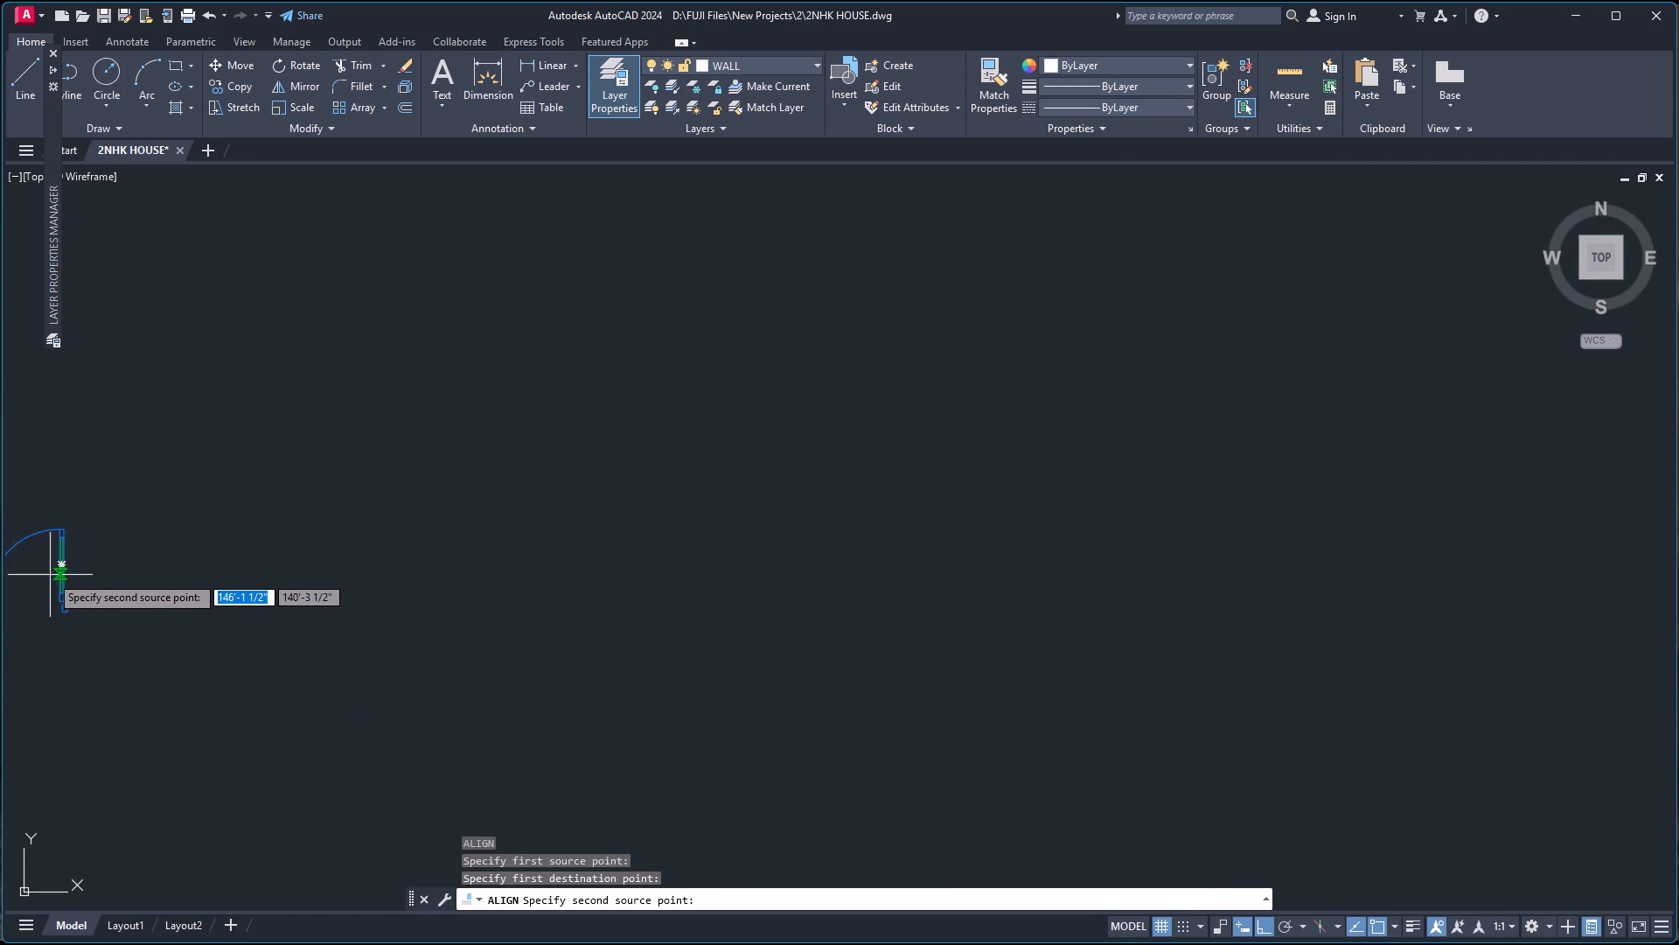
scroll(50, 575, up, 3)
scroll(199, 811, down, 4)
scroll(199, 849, up, 4)
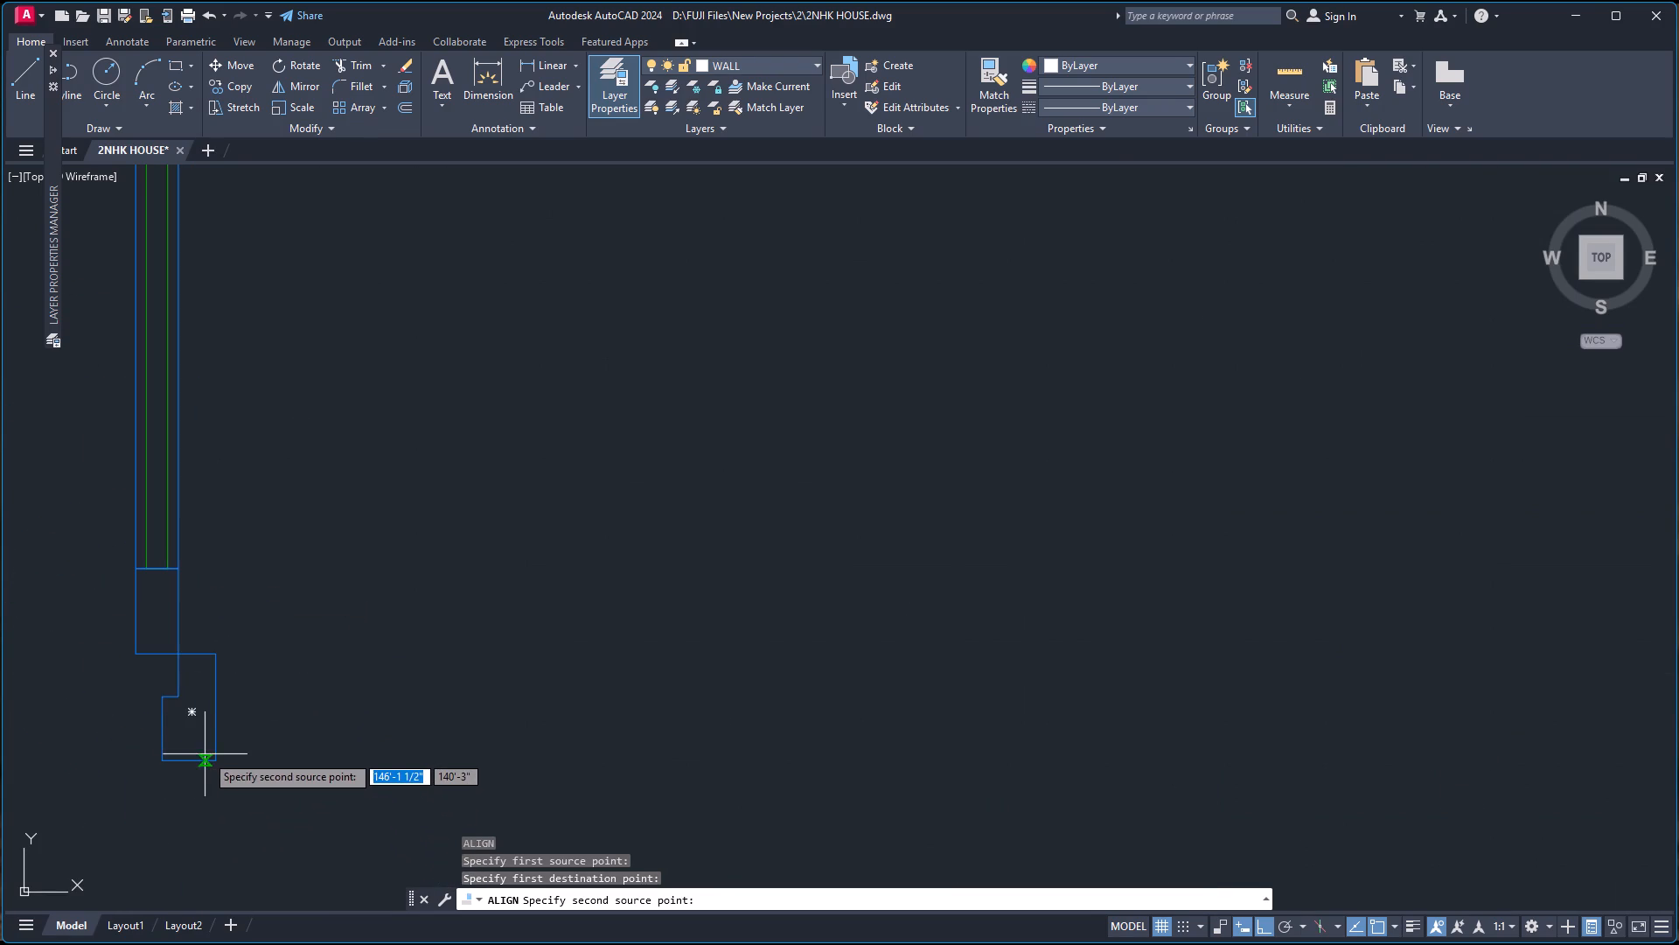
click(212, 762)
scroll(467, 671, down, 6)
scroll(726, 666, down, 5)
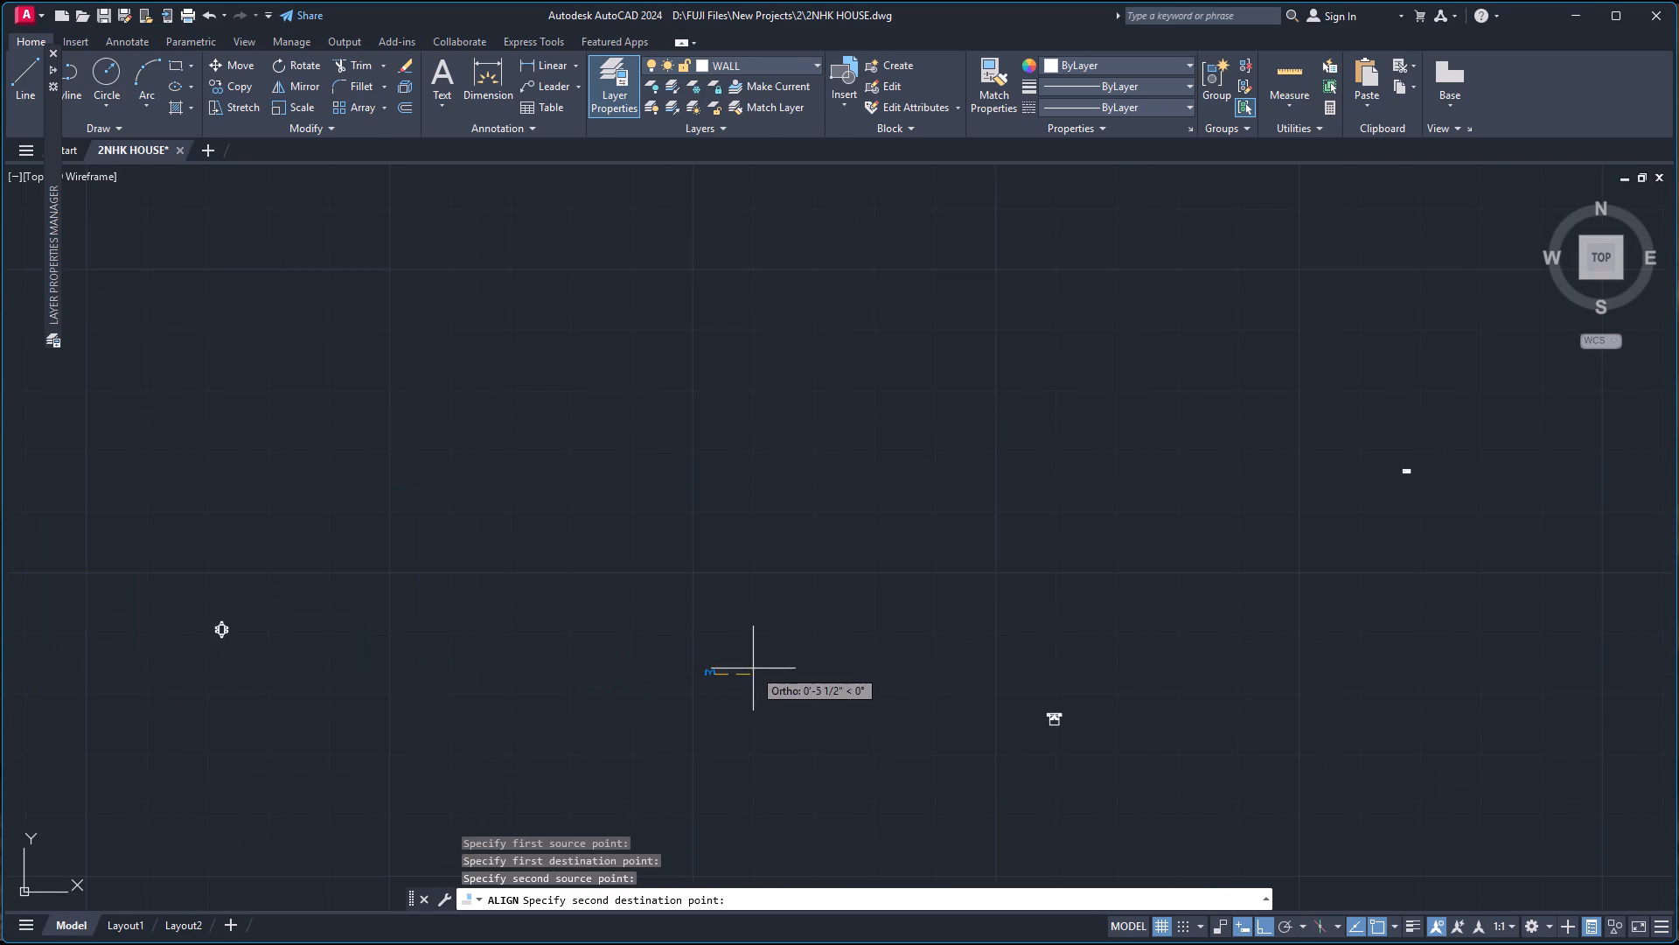
scroll(998, 687, down, 4)
scroll(1406, 635, up, 1)
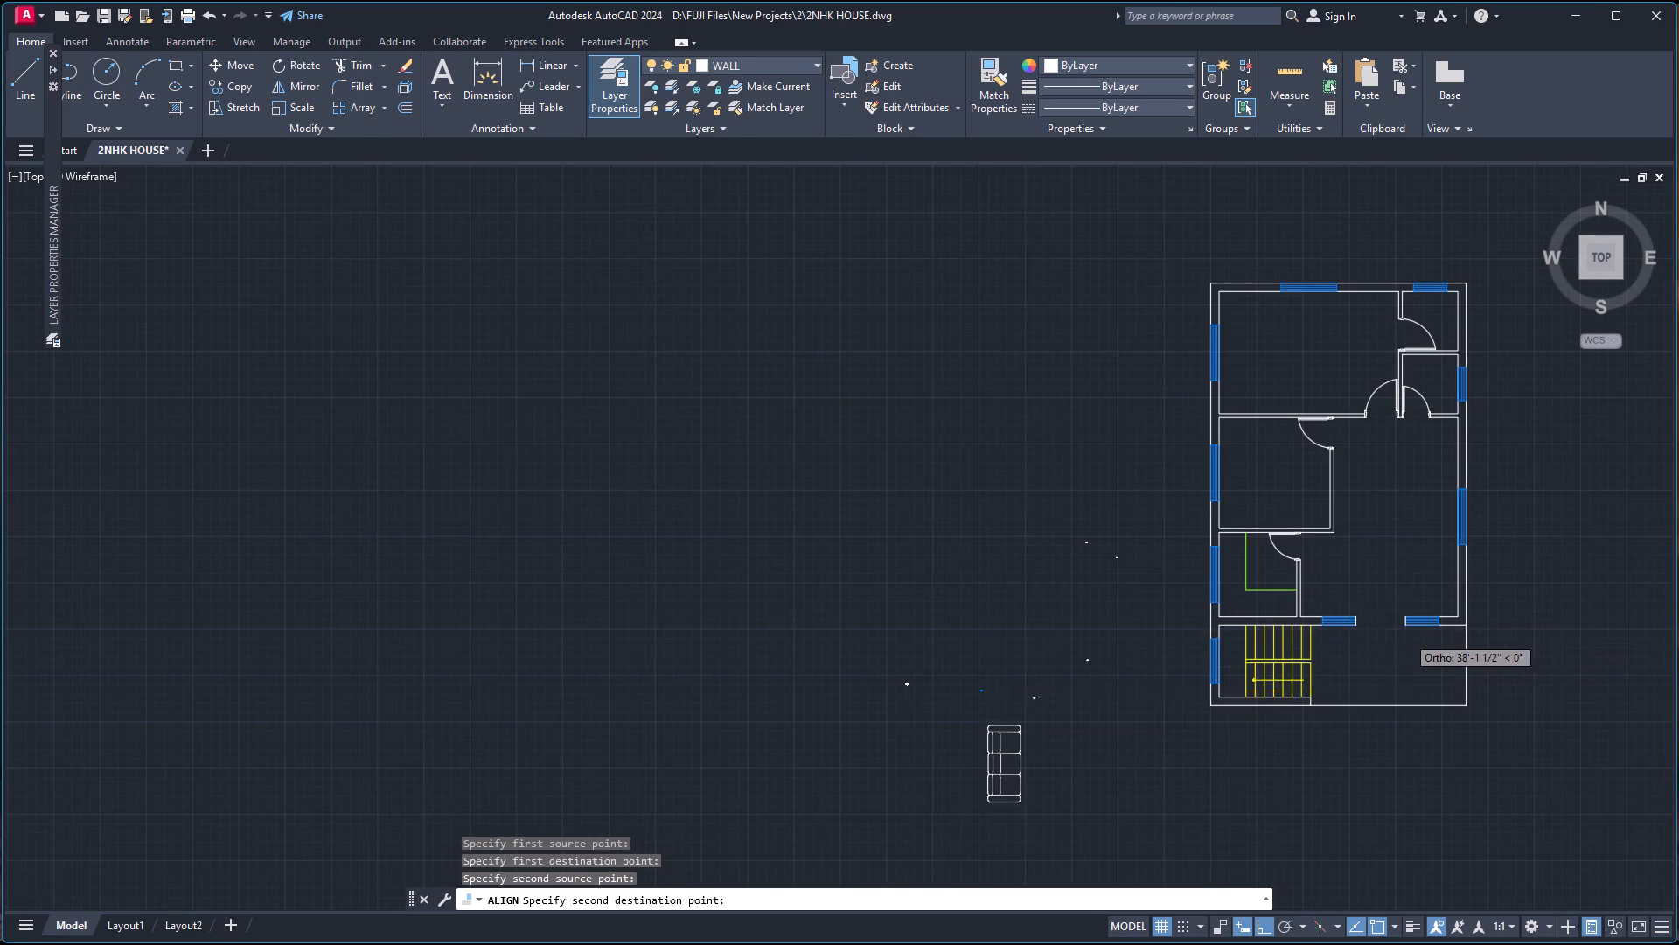
scroll(1406, 635, up, 5)
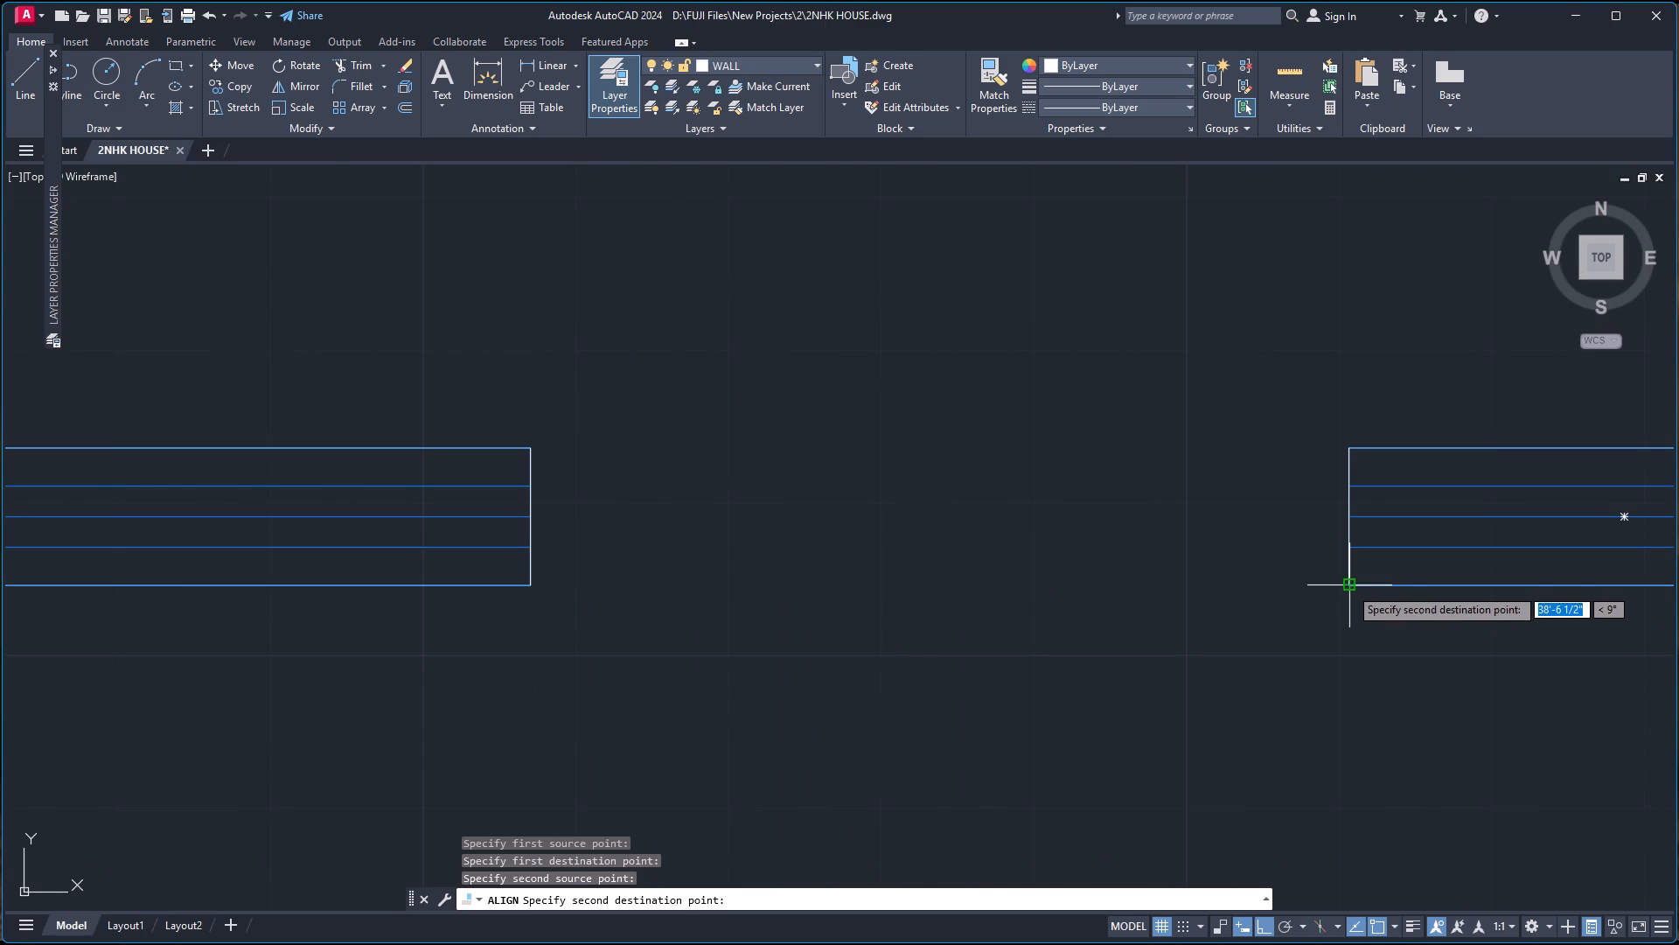
click(1349, 587)
key(Return)
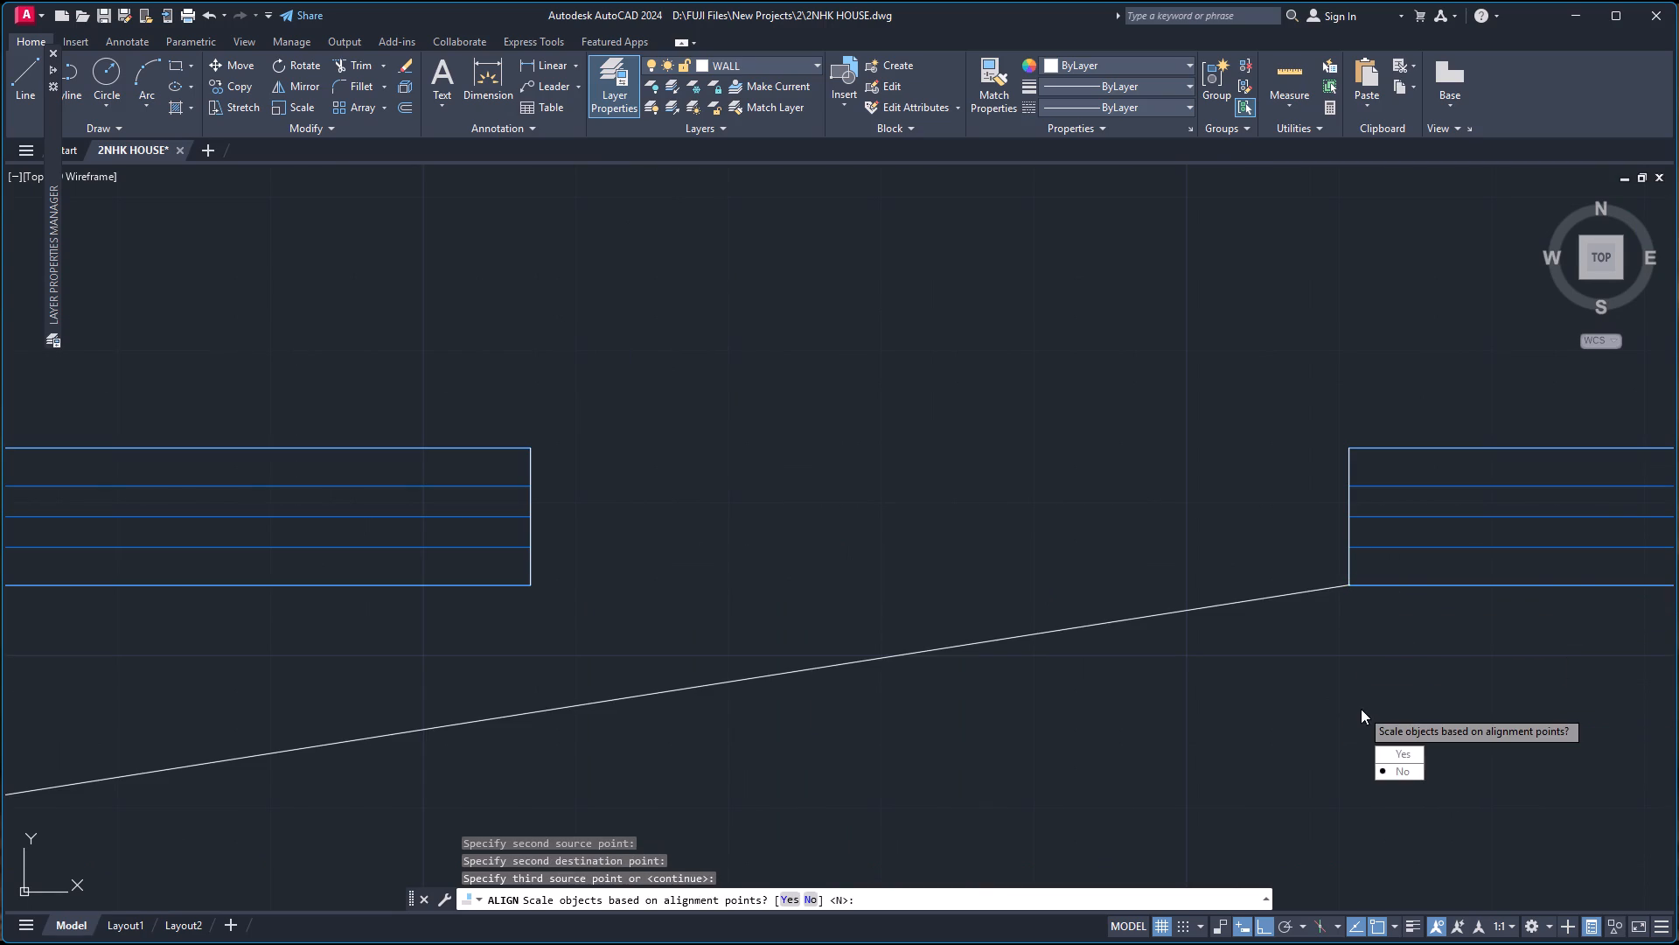
key(Up)
key(Return)
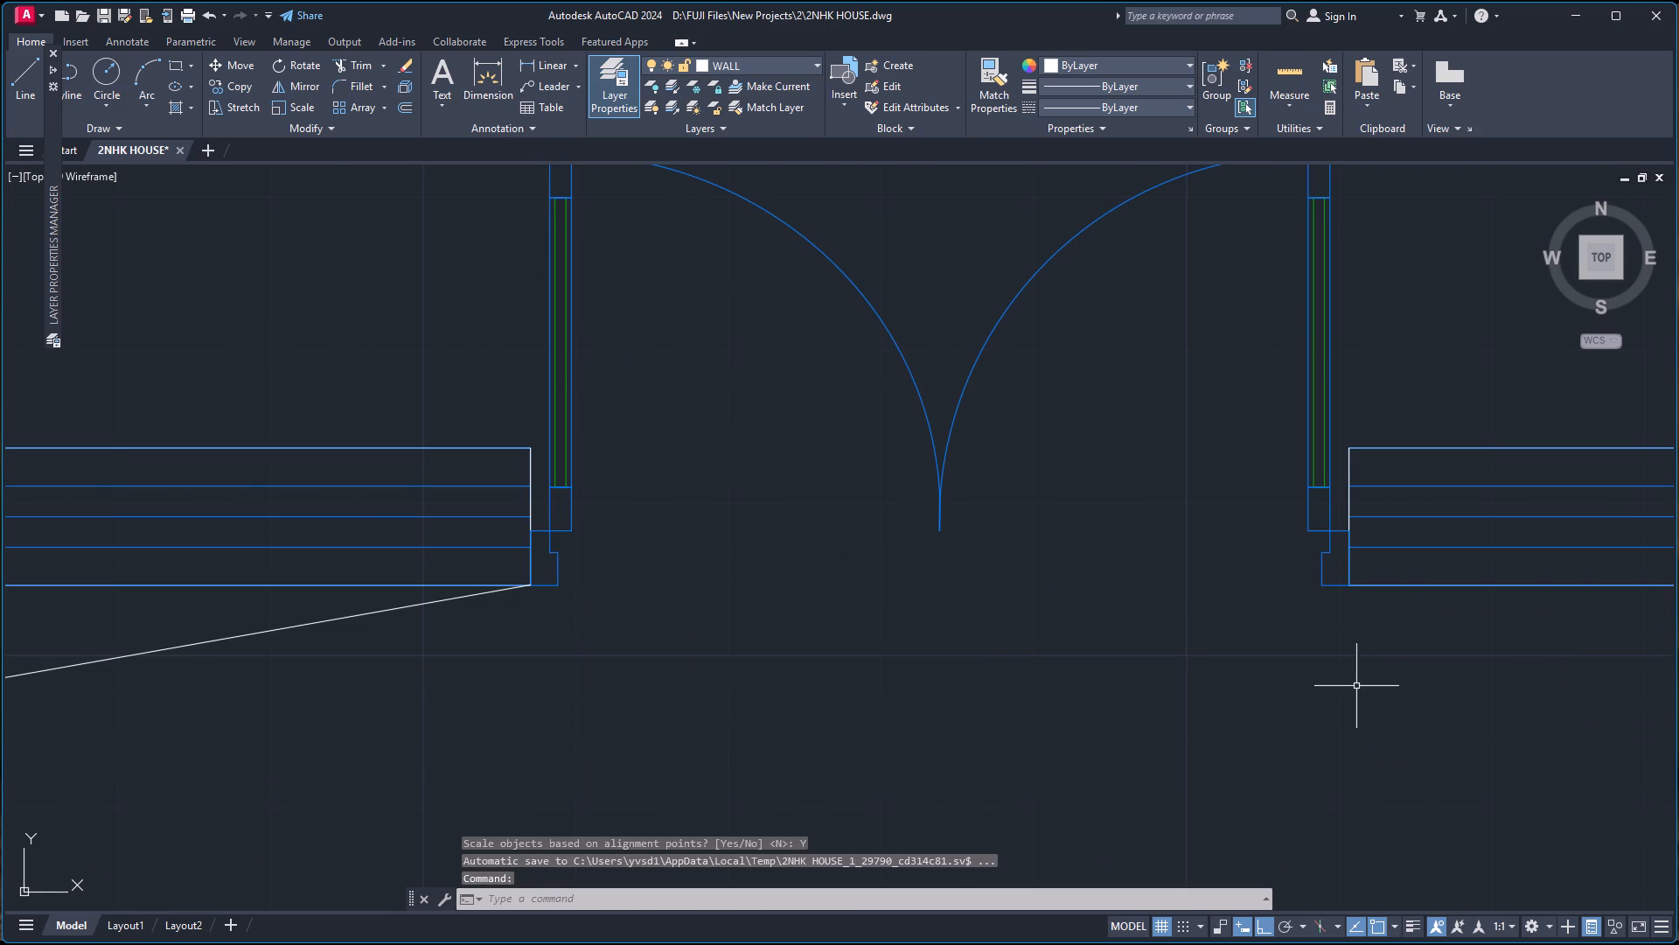
Rename the A-Door layer as MAIN DOOR.
scroll(1292, 669, down, 4)
scroll(1341, 587, down, 1)
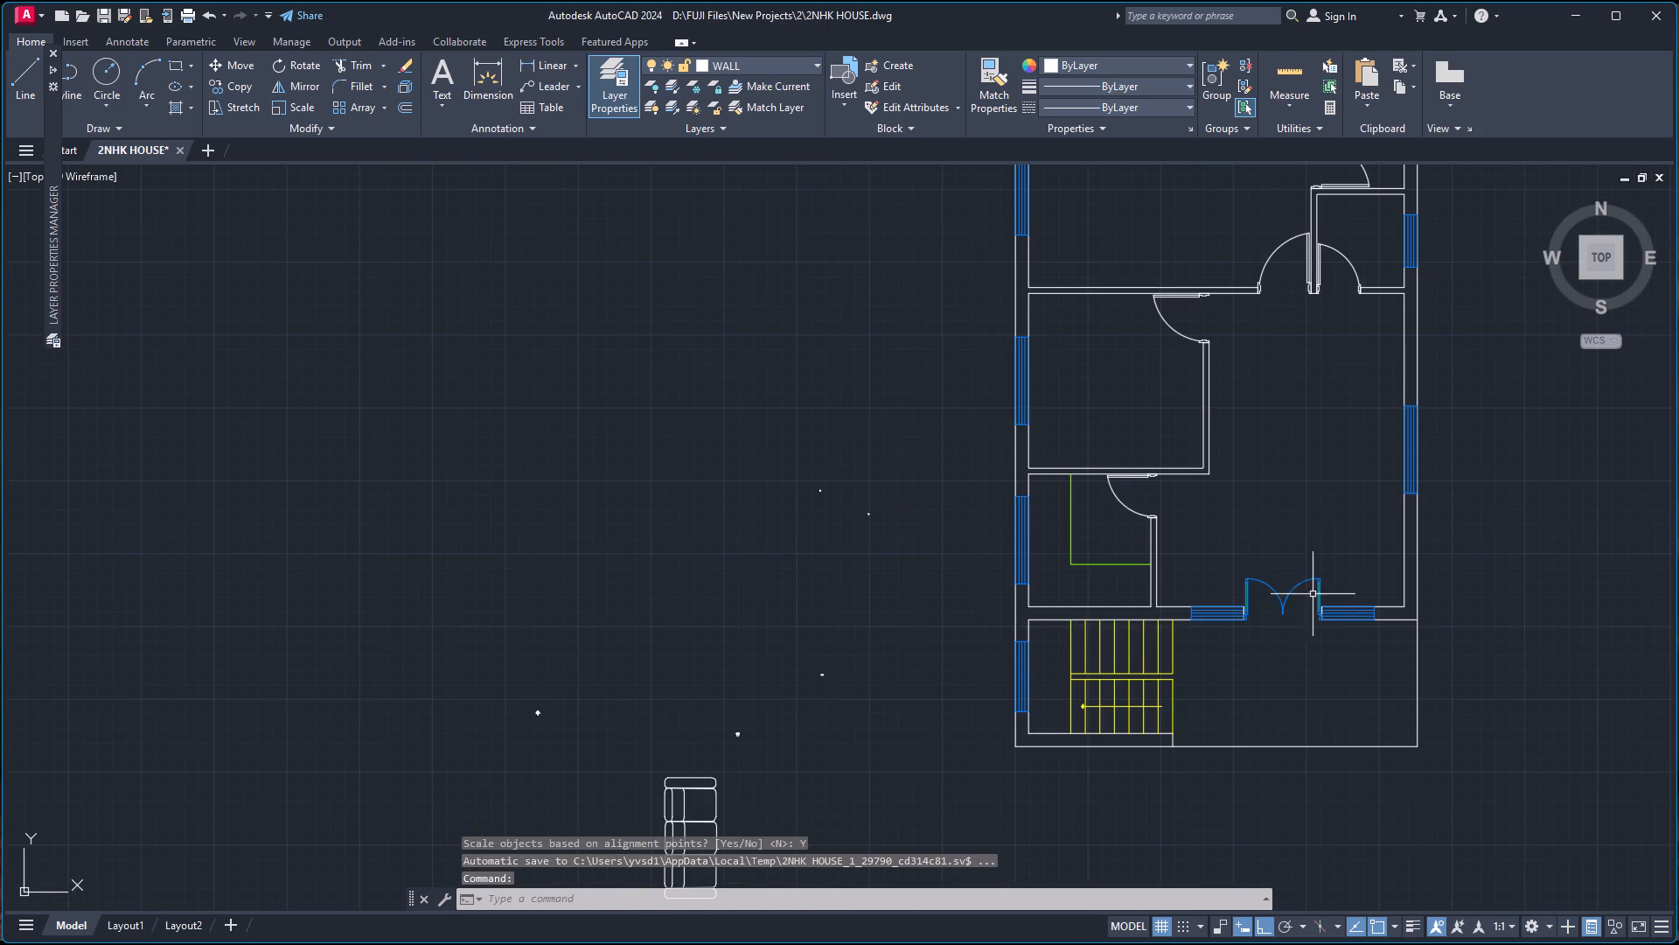
scroll(1313, 383, down, 1)
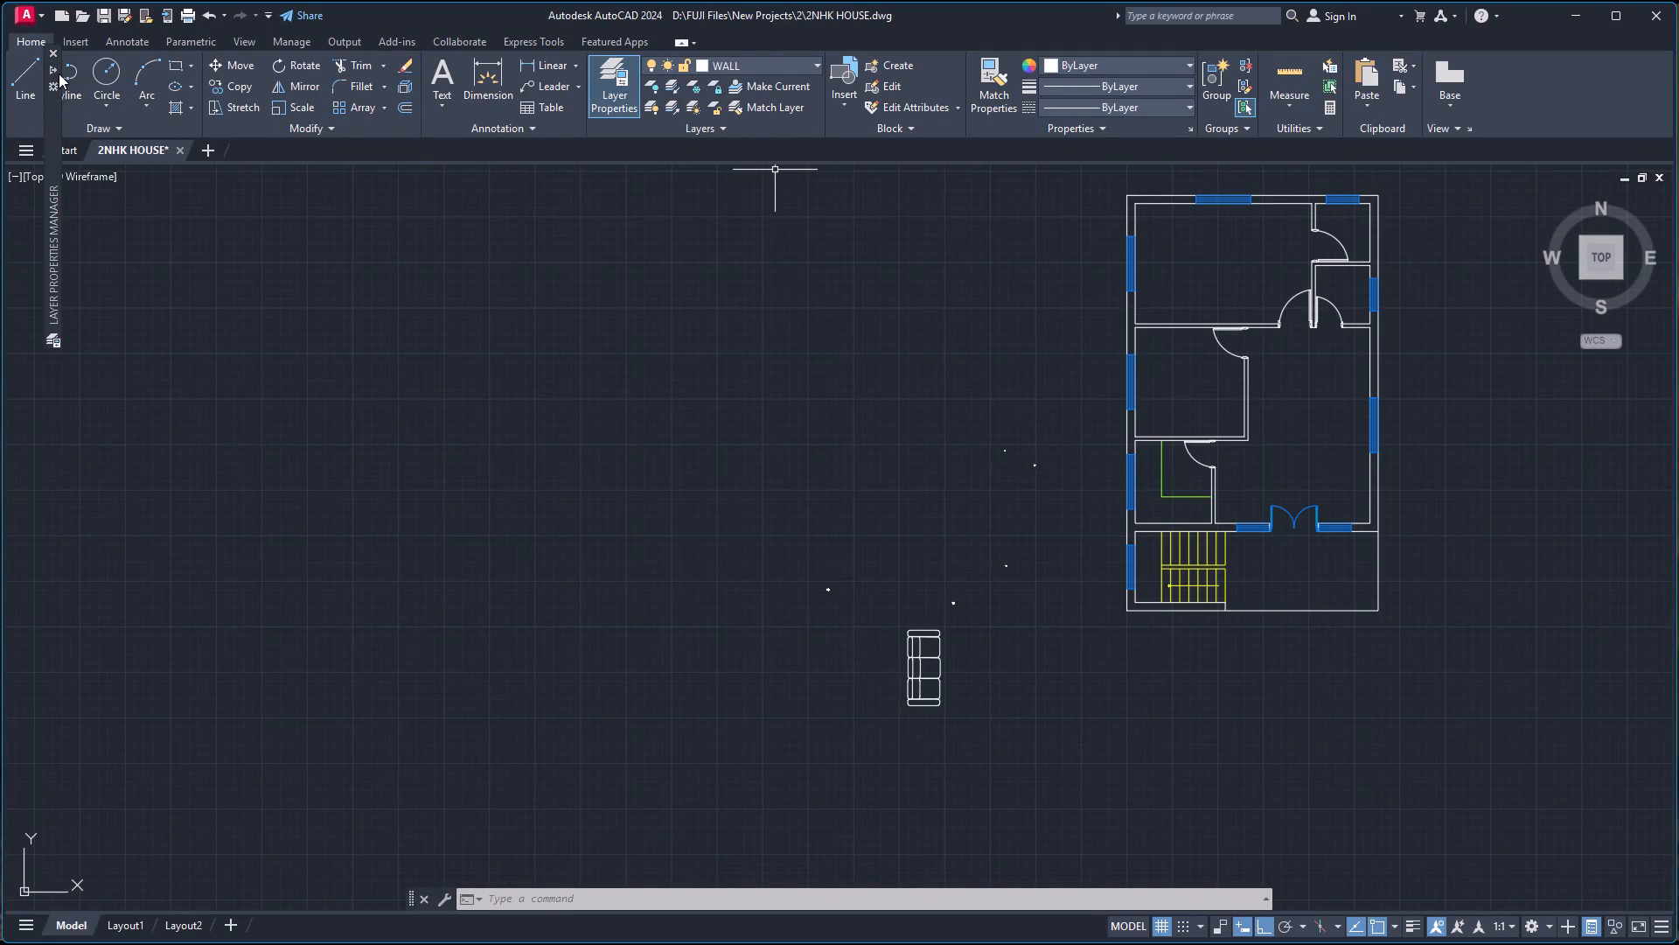
click(192, 158)
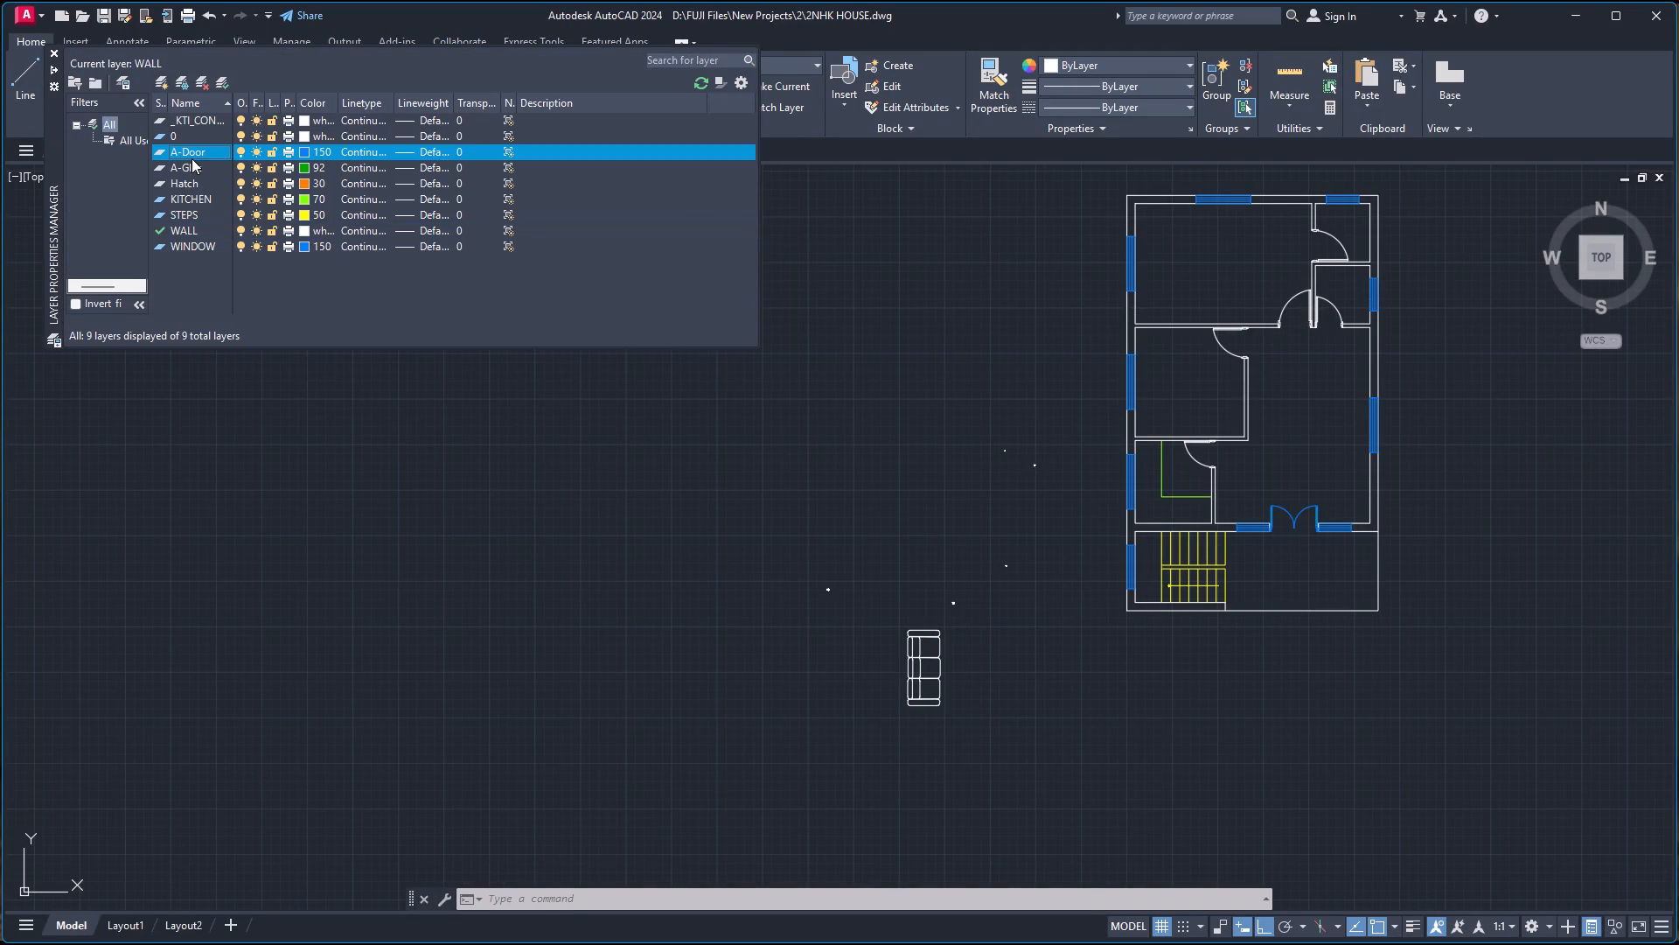
right_click(192, 158)
click(268, 259)
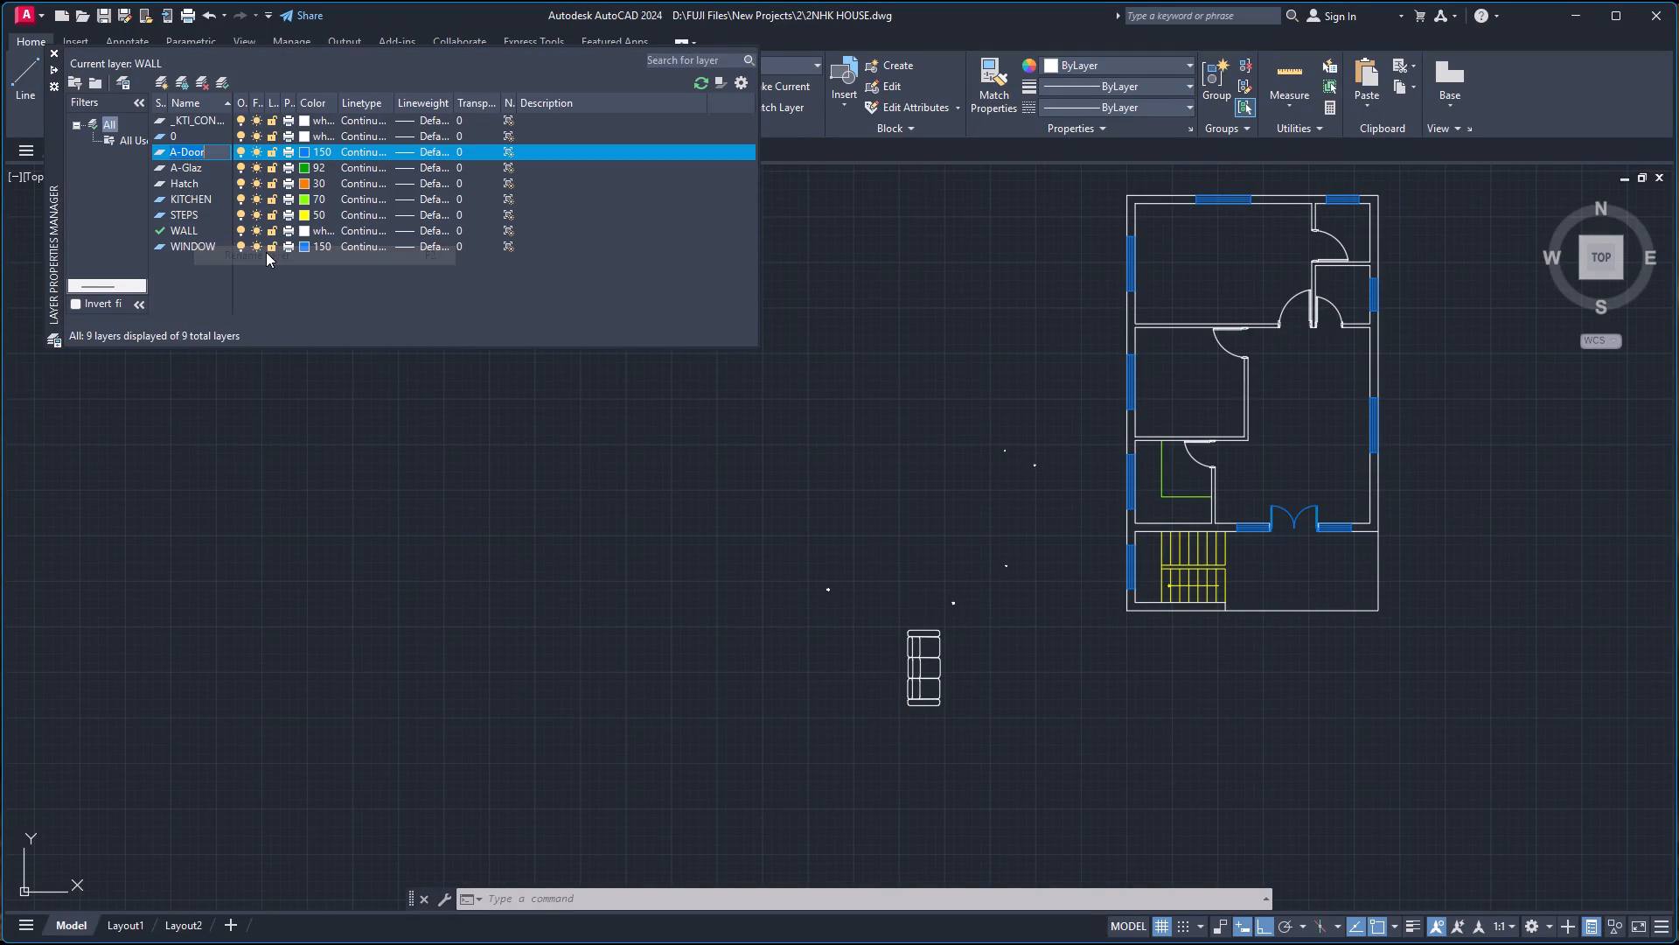
text(MAIN DOOR)
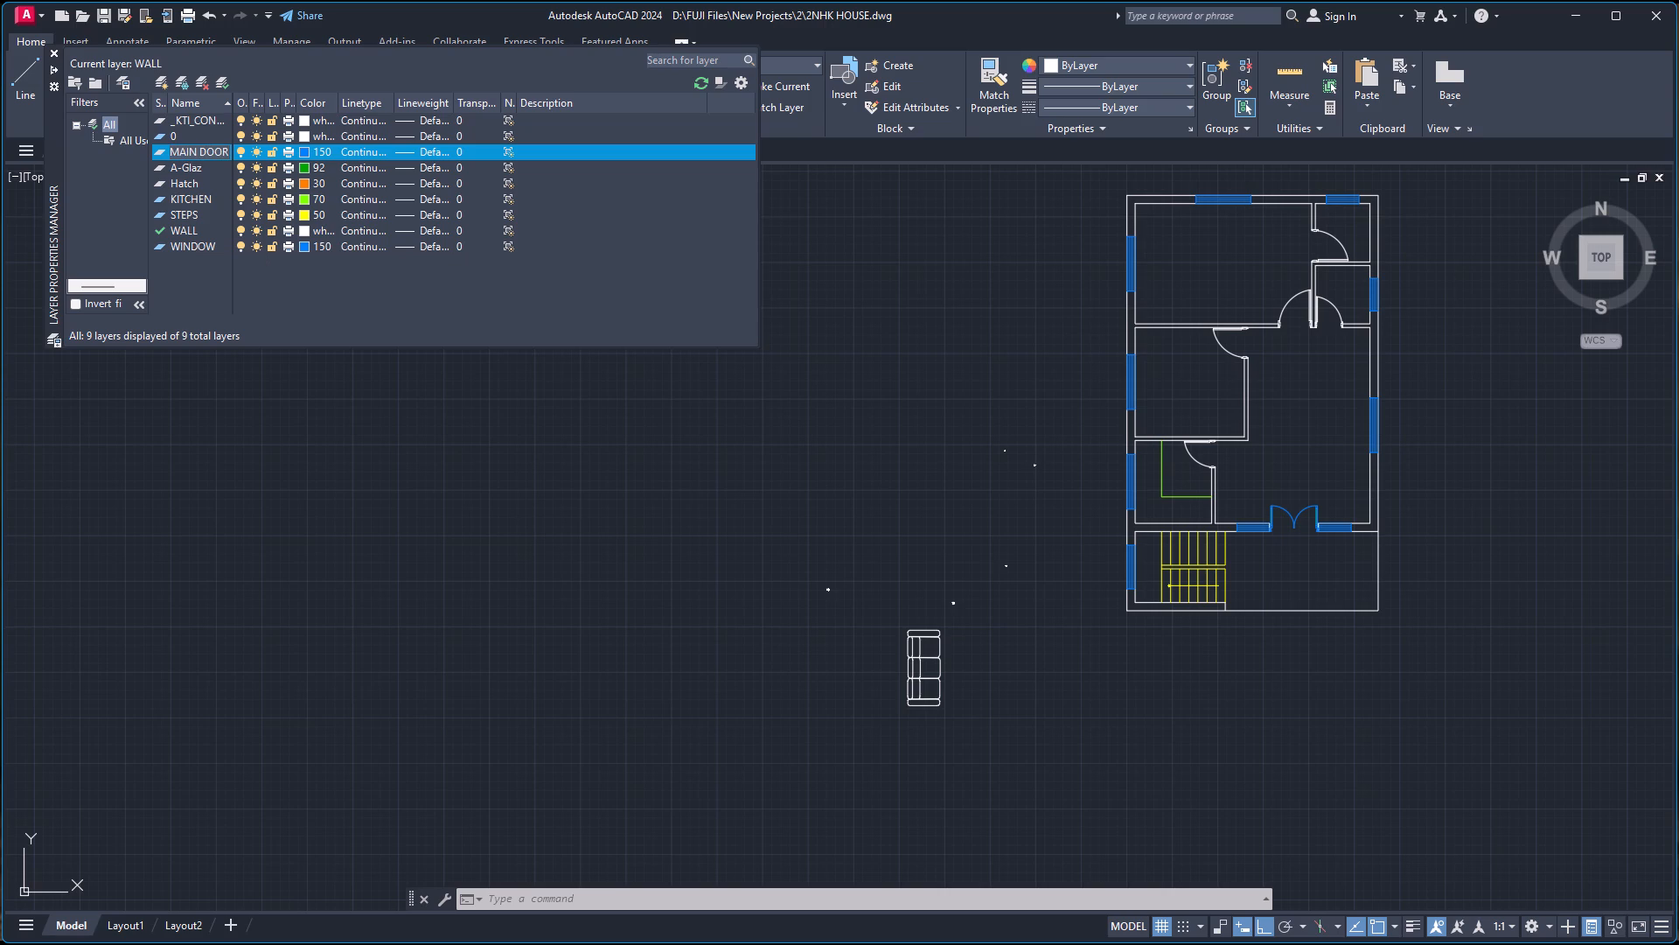
click(261, 318)
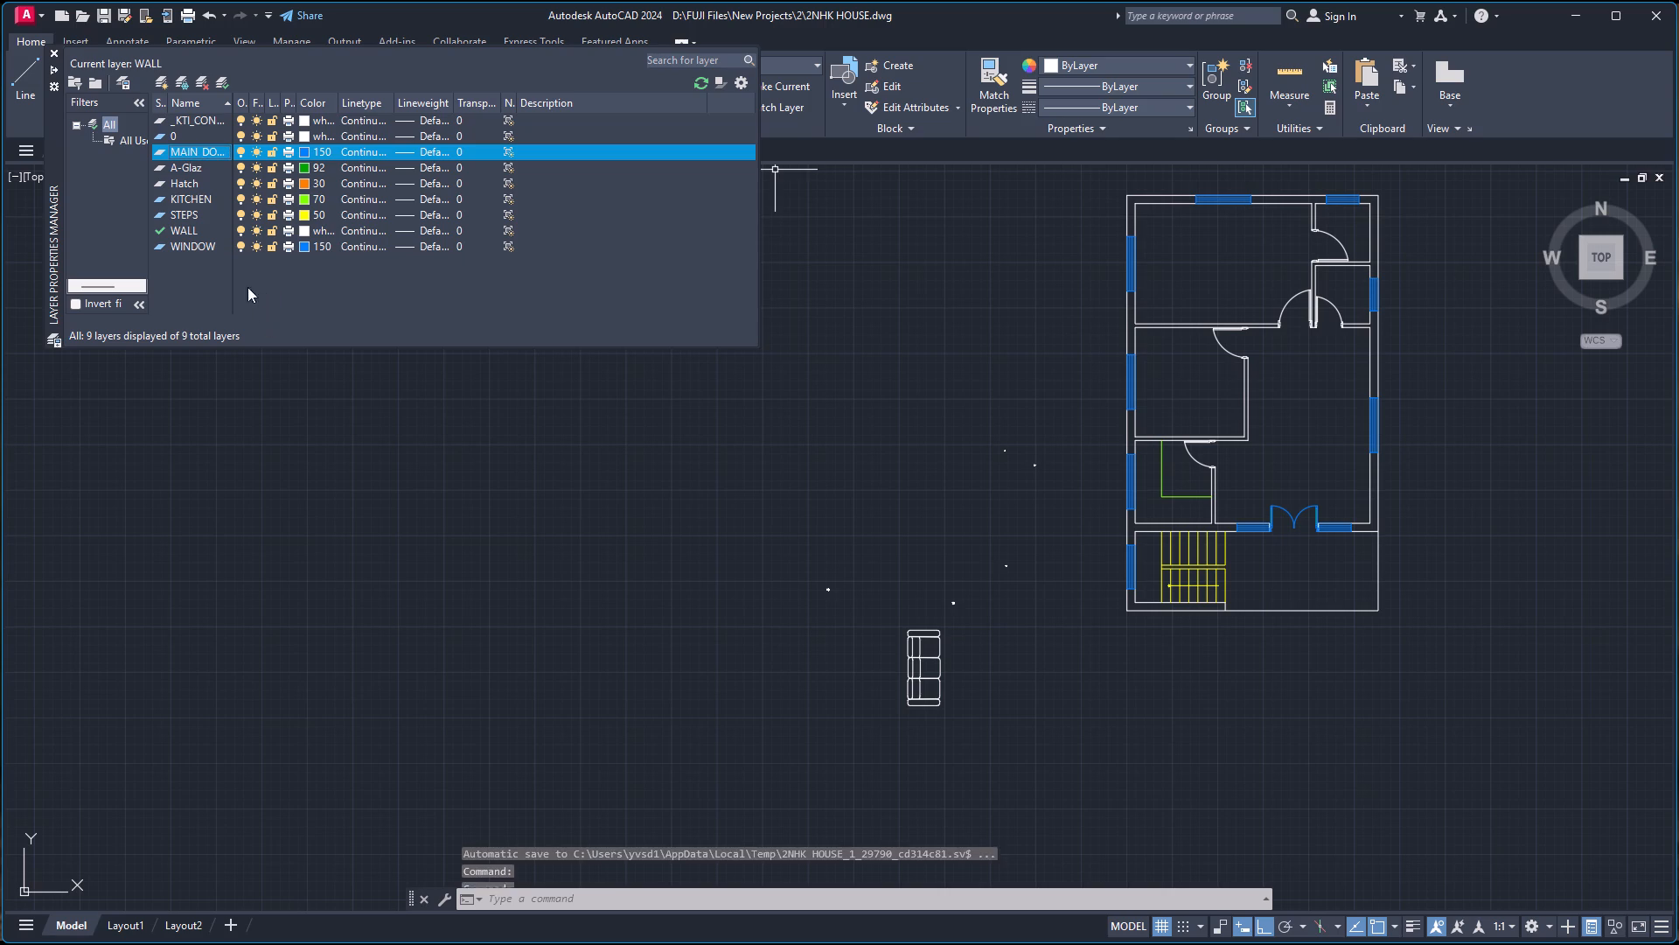
Create a layer named DOOR with index colour 30.
click(156, 82)
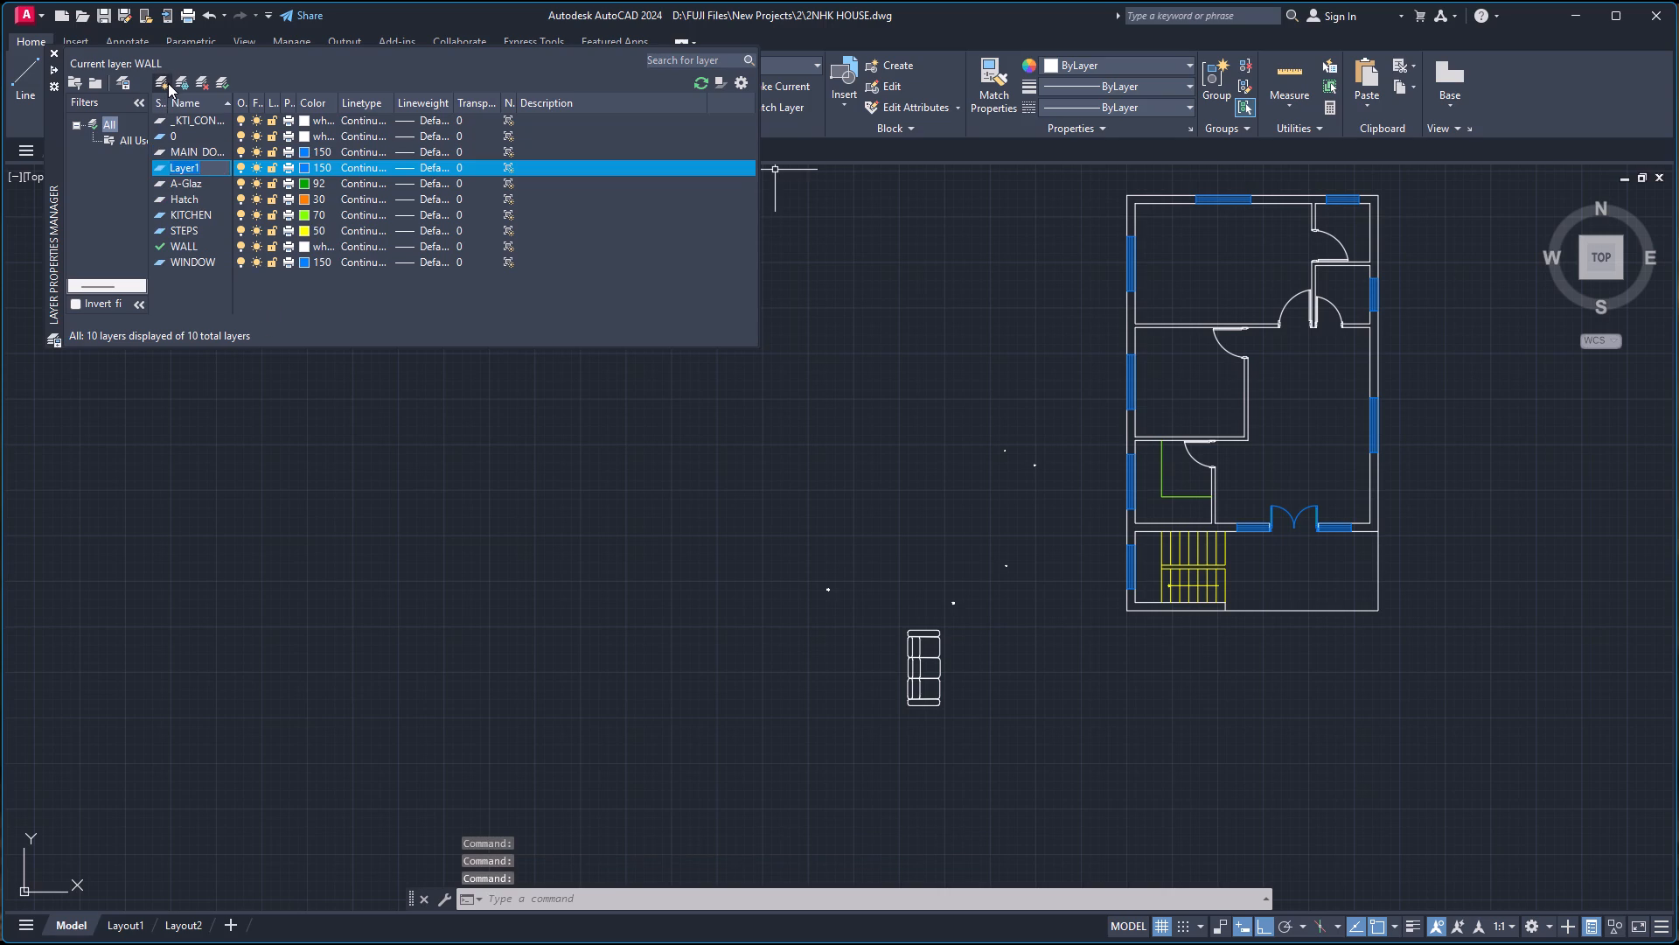
text(DO)
text(OR)
key(Return)
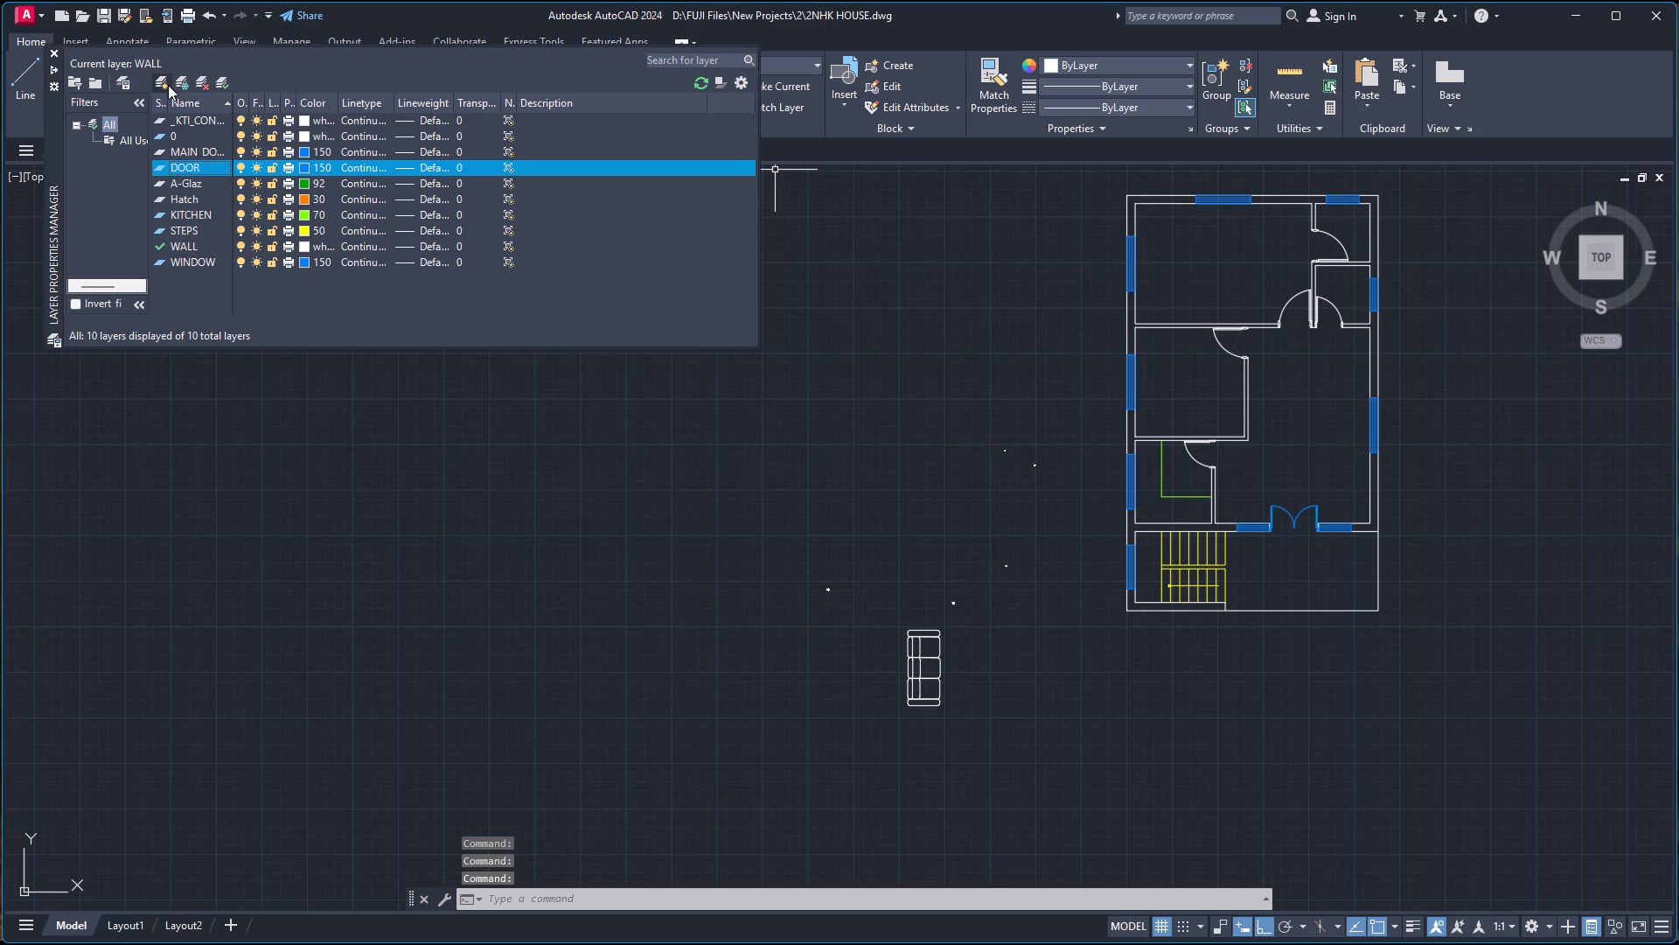
click(300, 166)
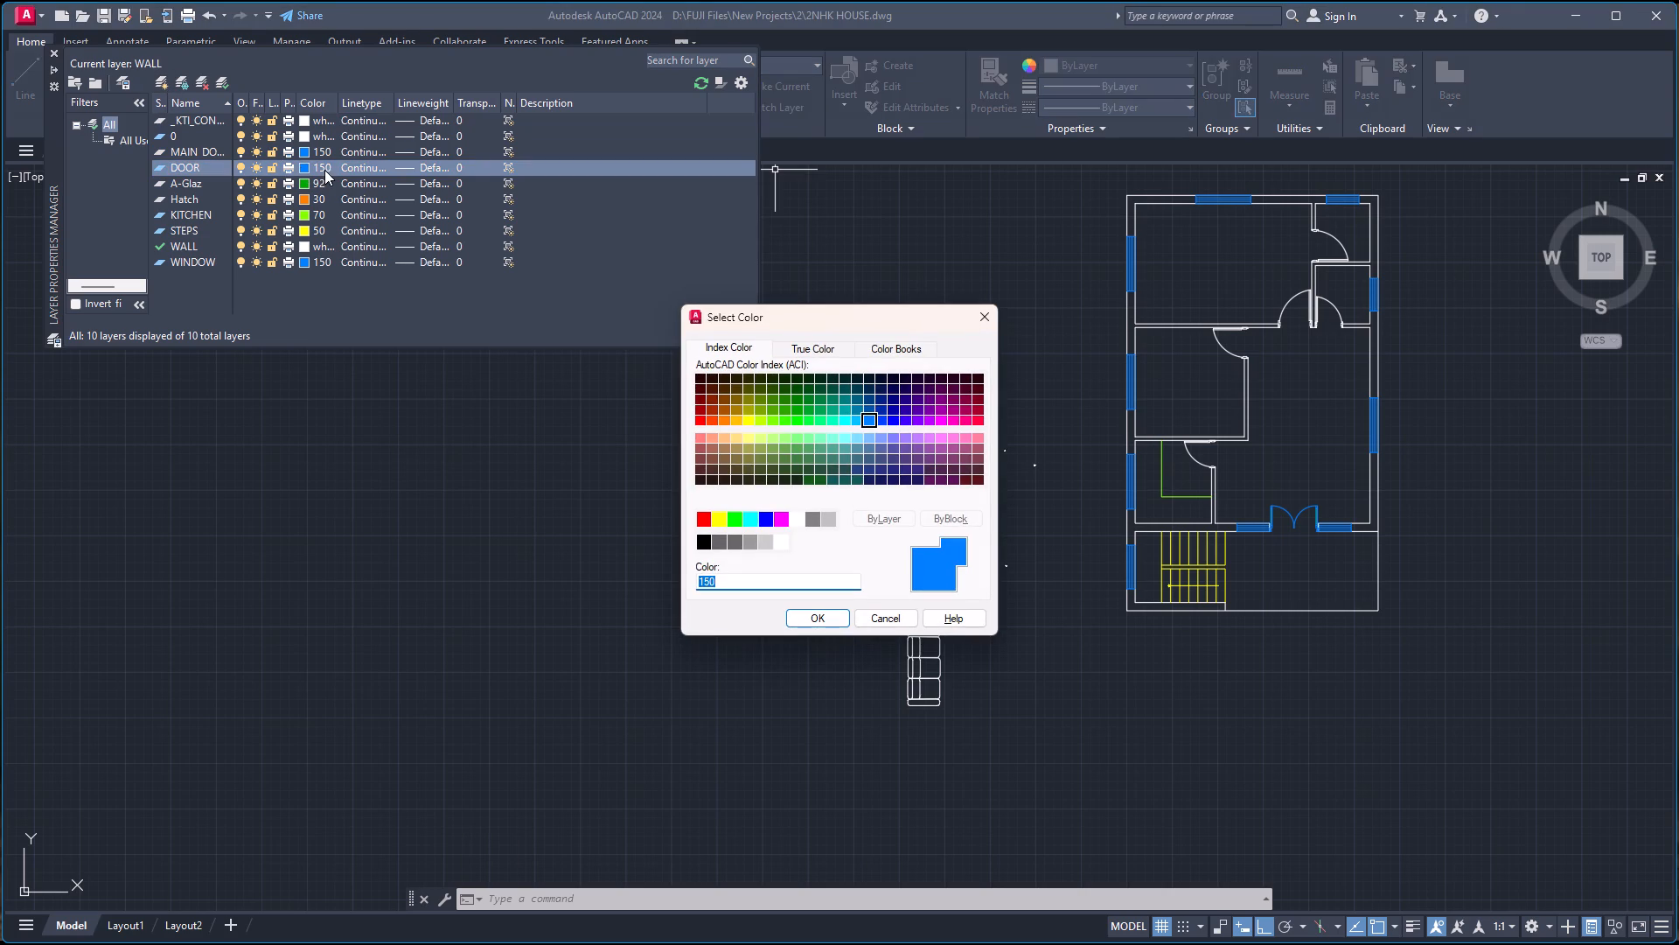
click(721, 423)
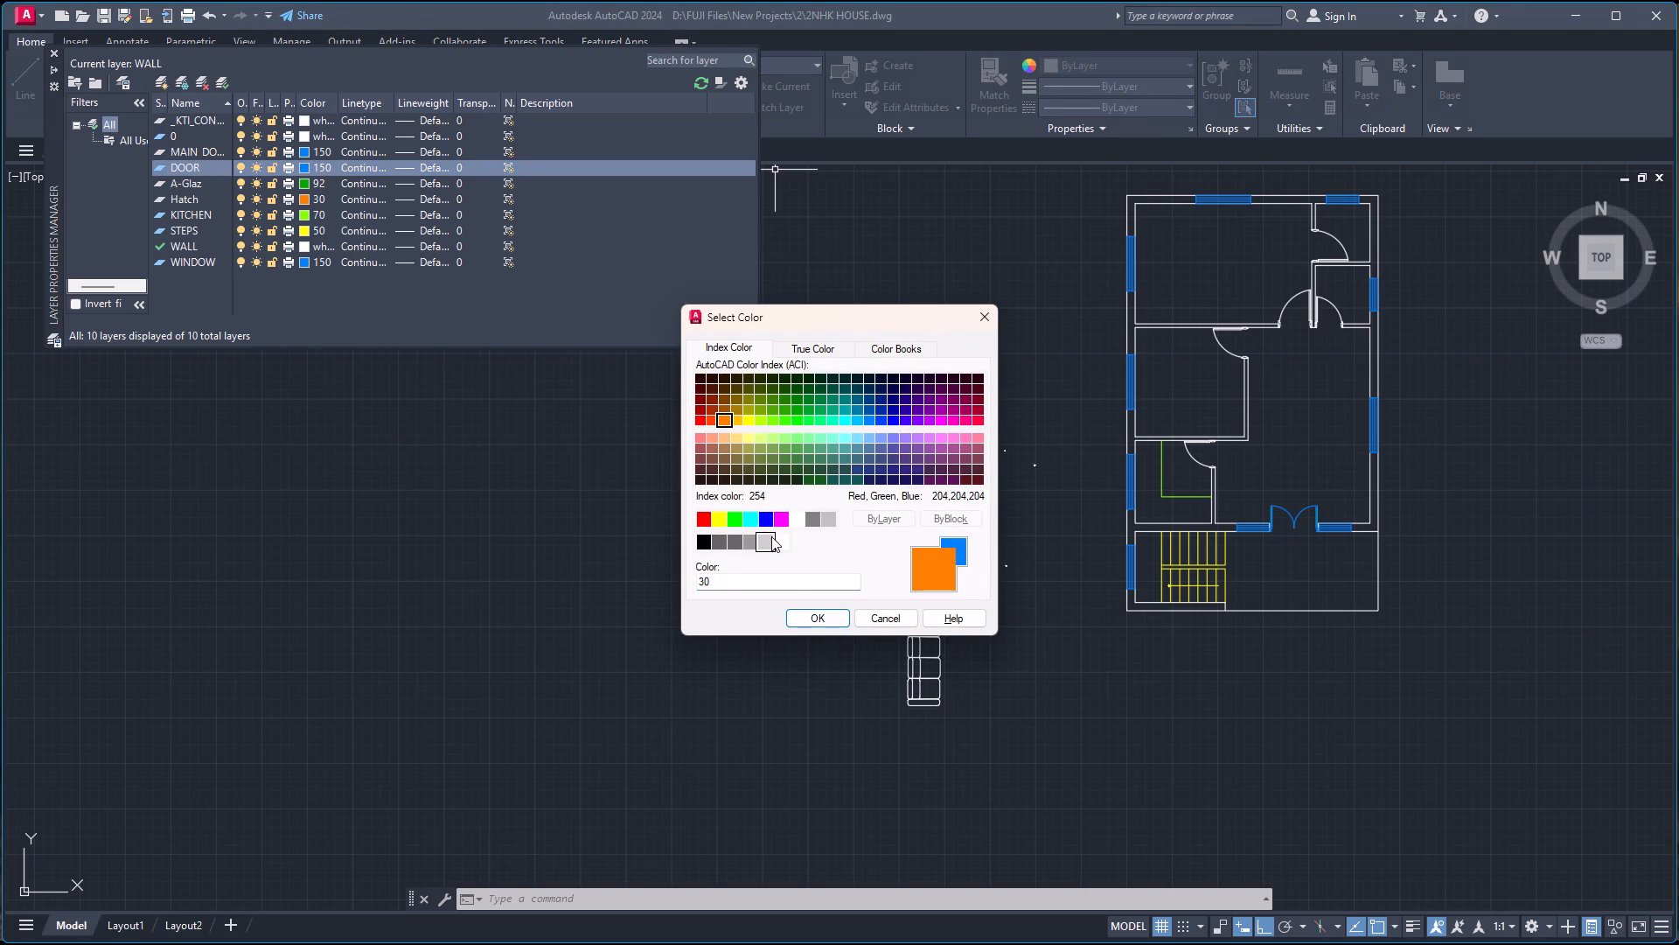
click(826, 620)
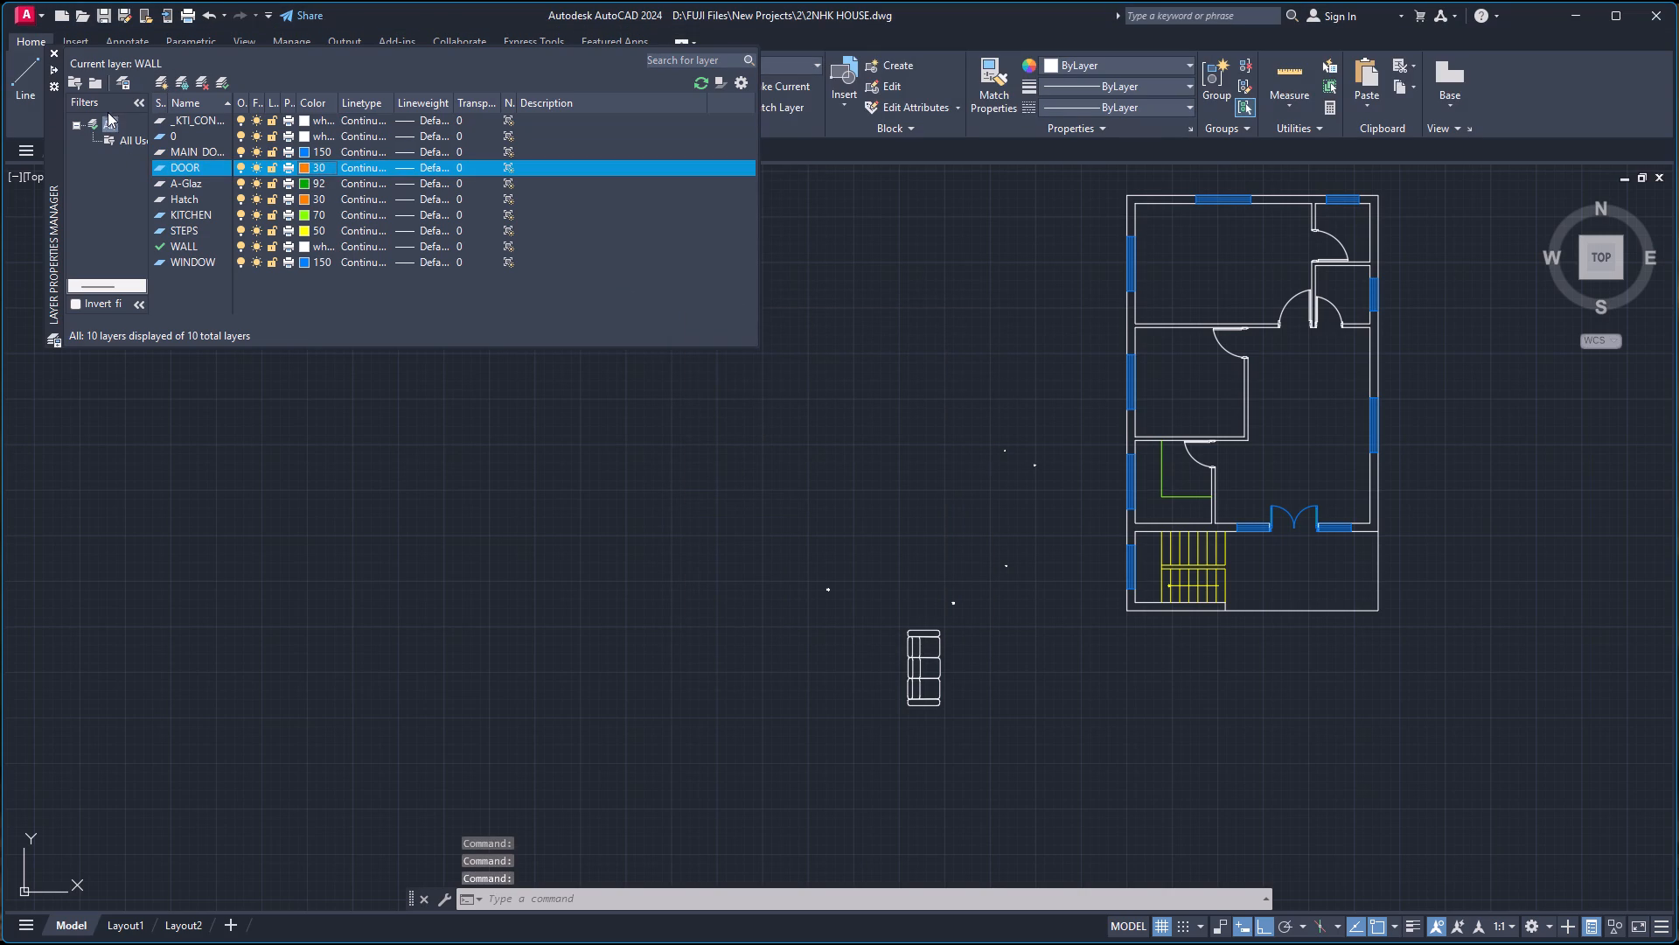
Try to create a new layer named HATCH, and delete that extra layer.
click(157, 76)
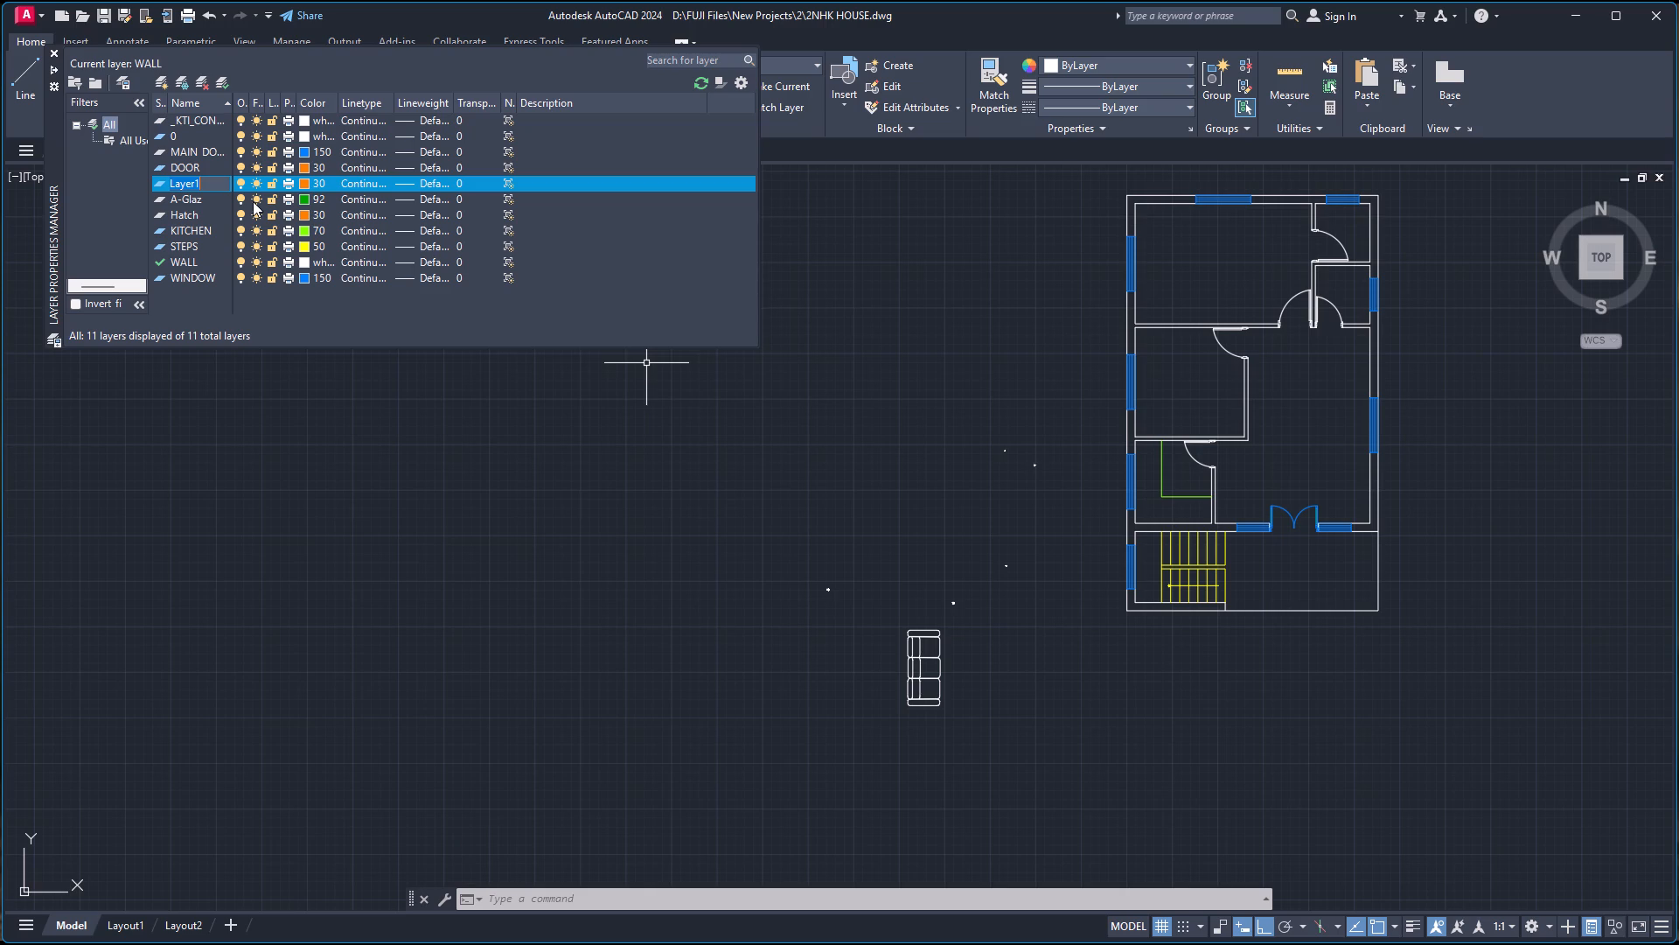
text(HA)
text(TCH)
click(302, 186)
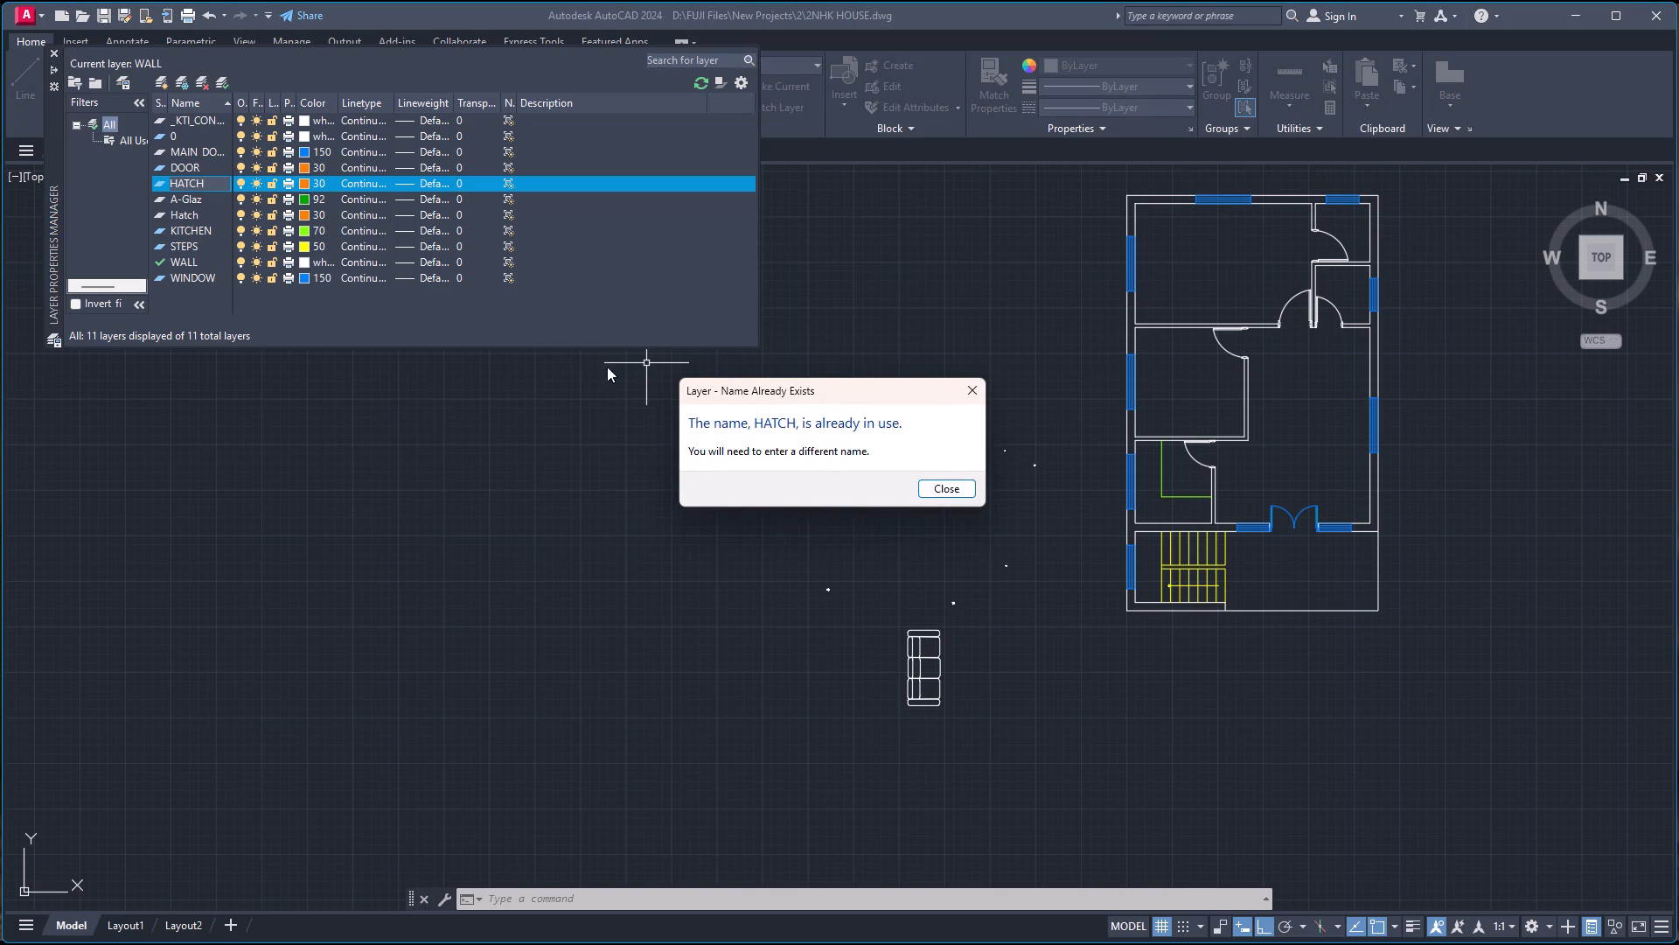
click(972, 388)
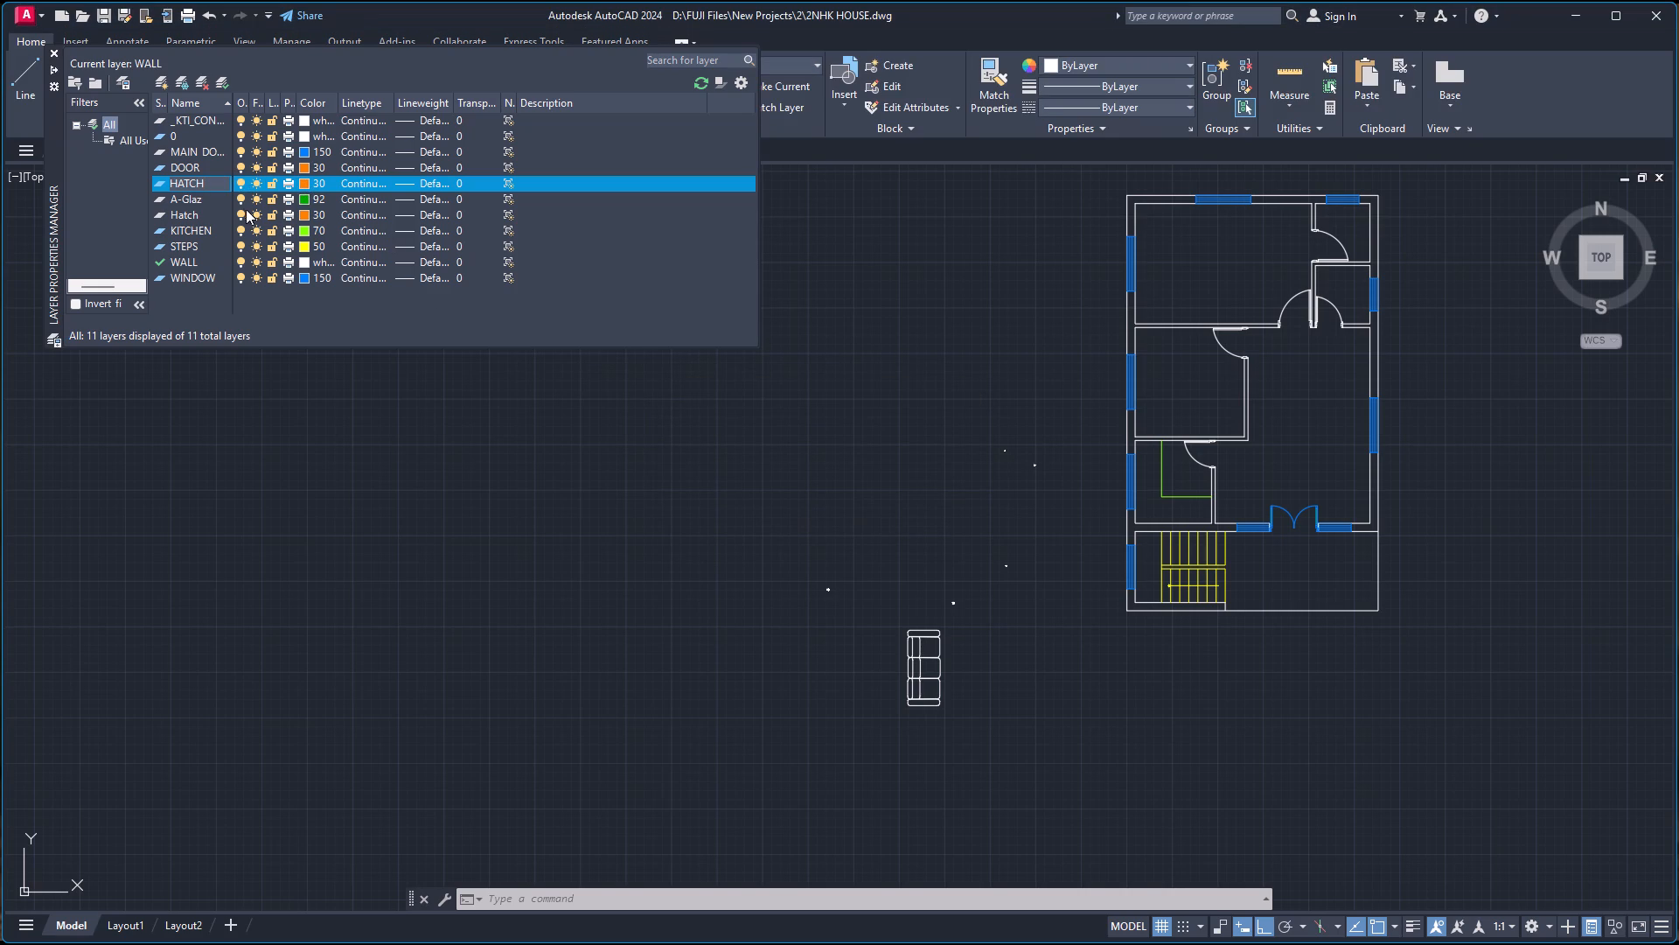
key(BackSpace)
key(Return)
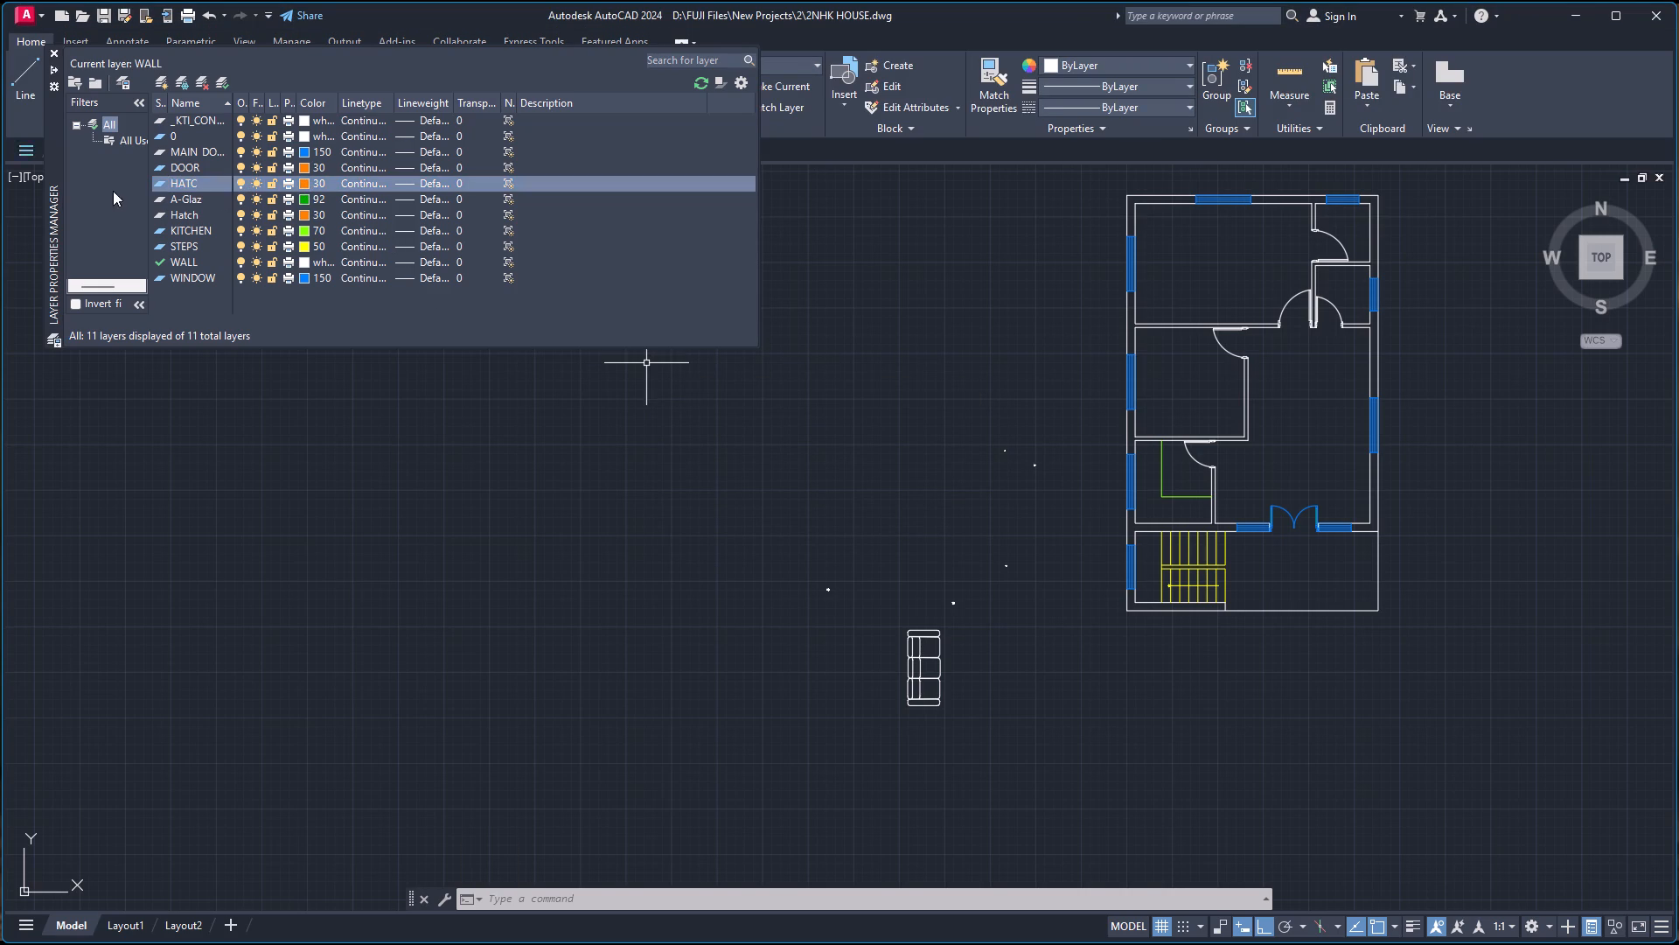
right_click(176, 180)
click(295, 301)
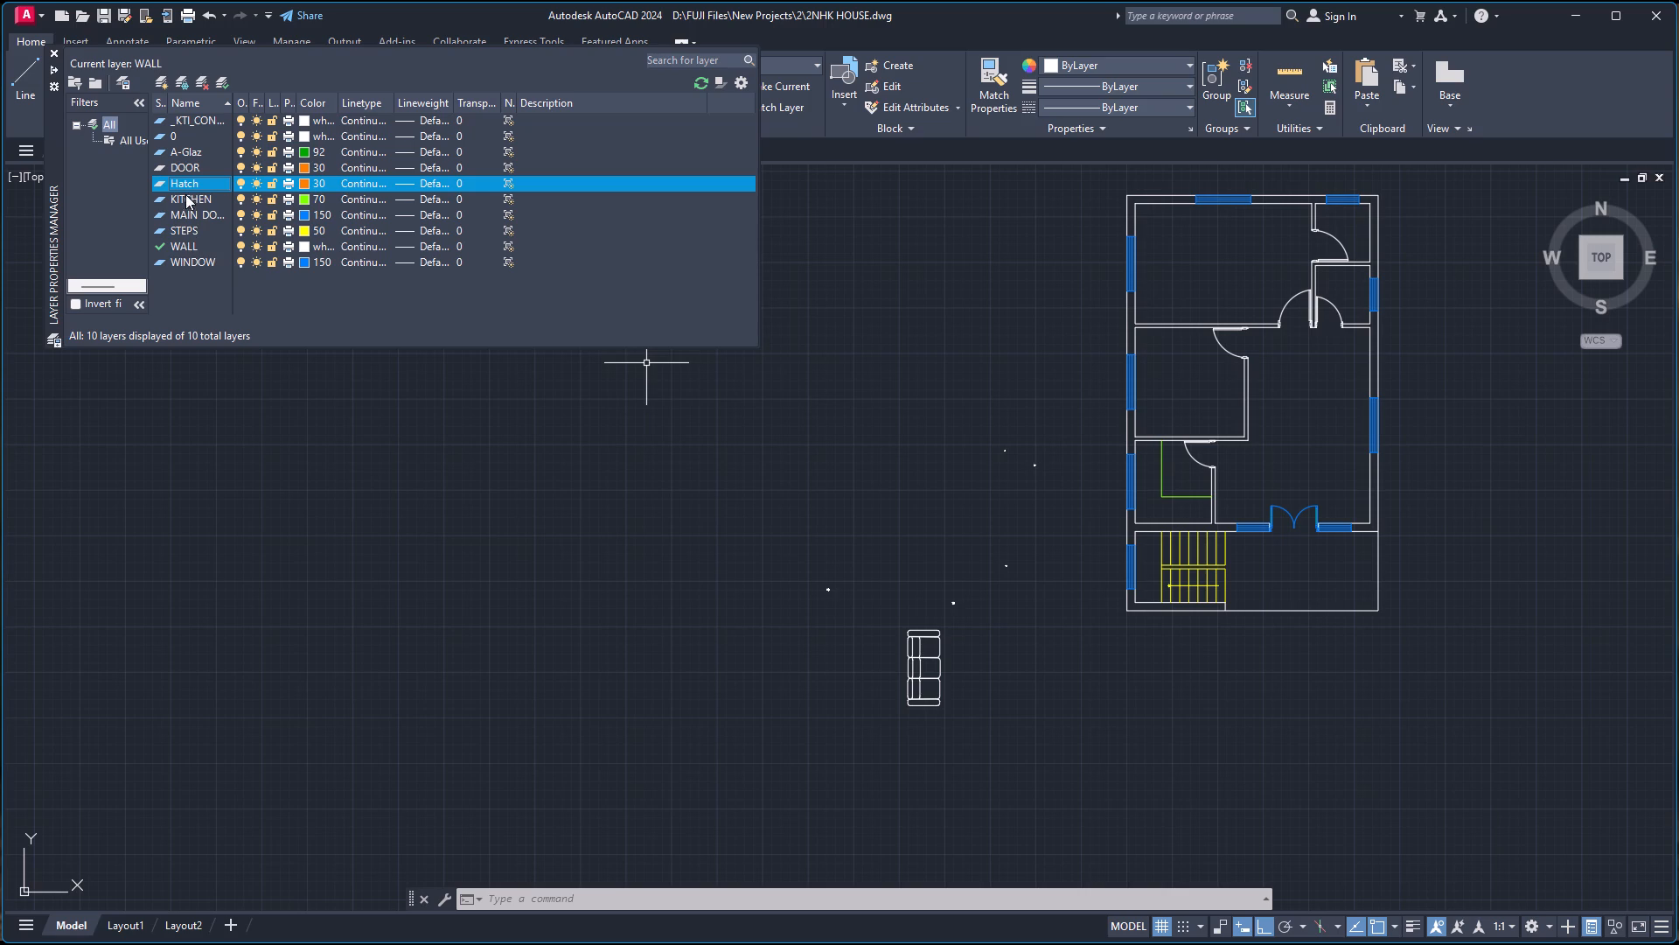
Set the existing Hatch layer's colour to index colour 82.
click(306, 184)
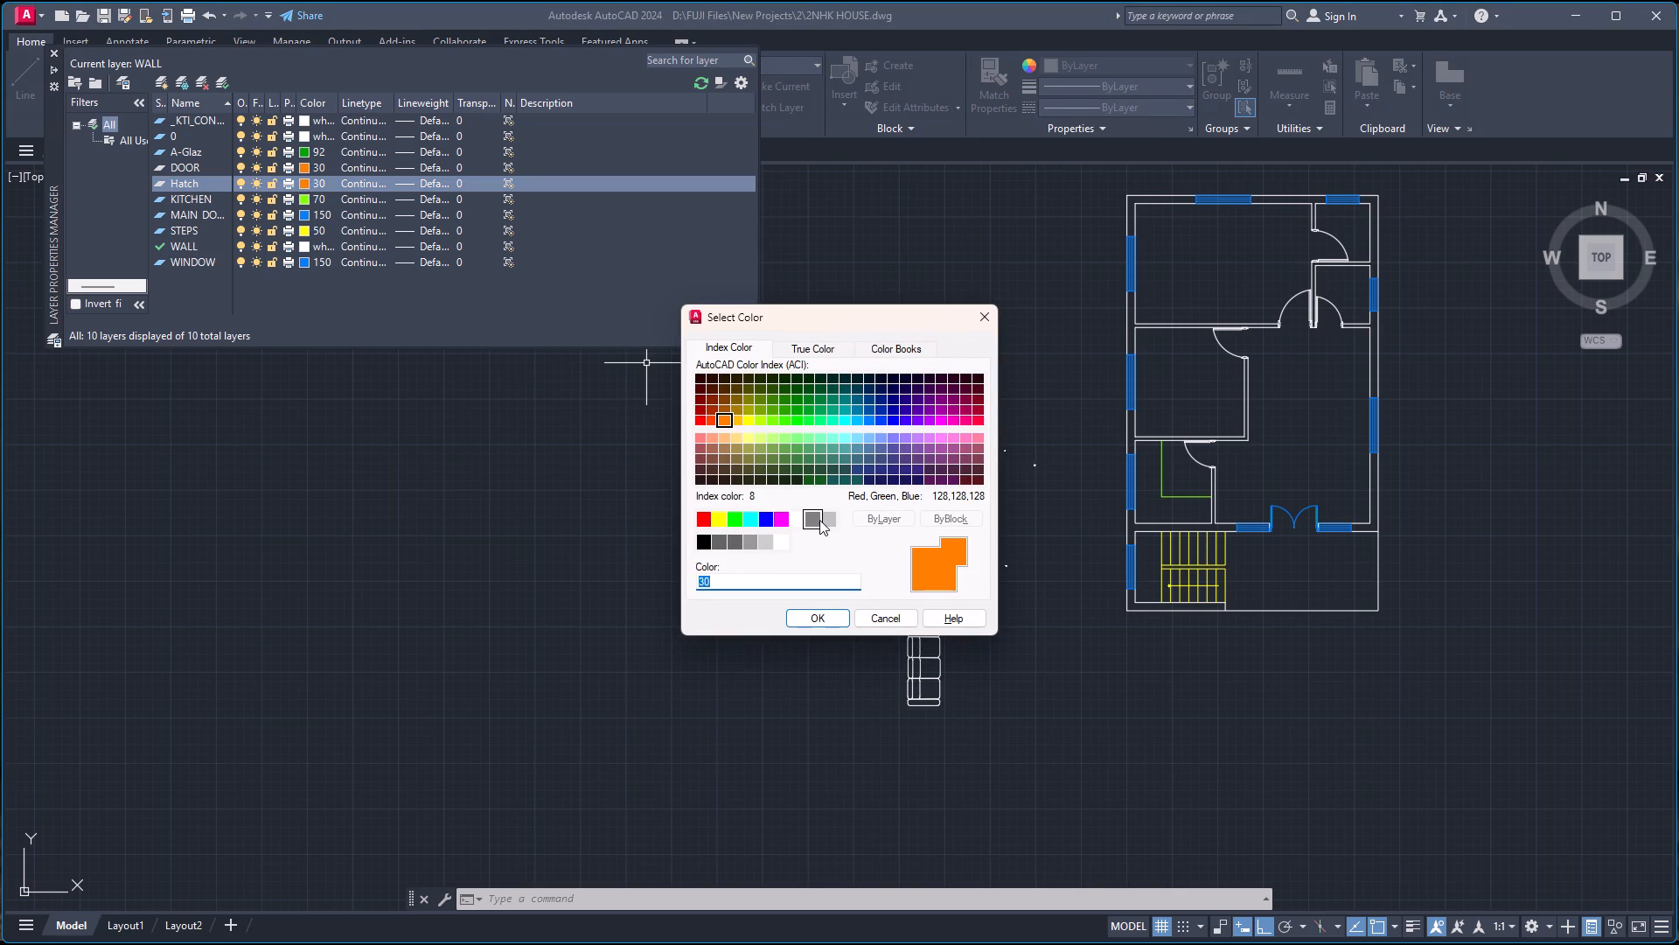
click(788, 409)
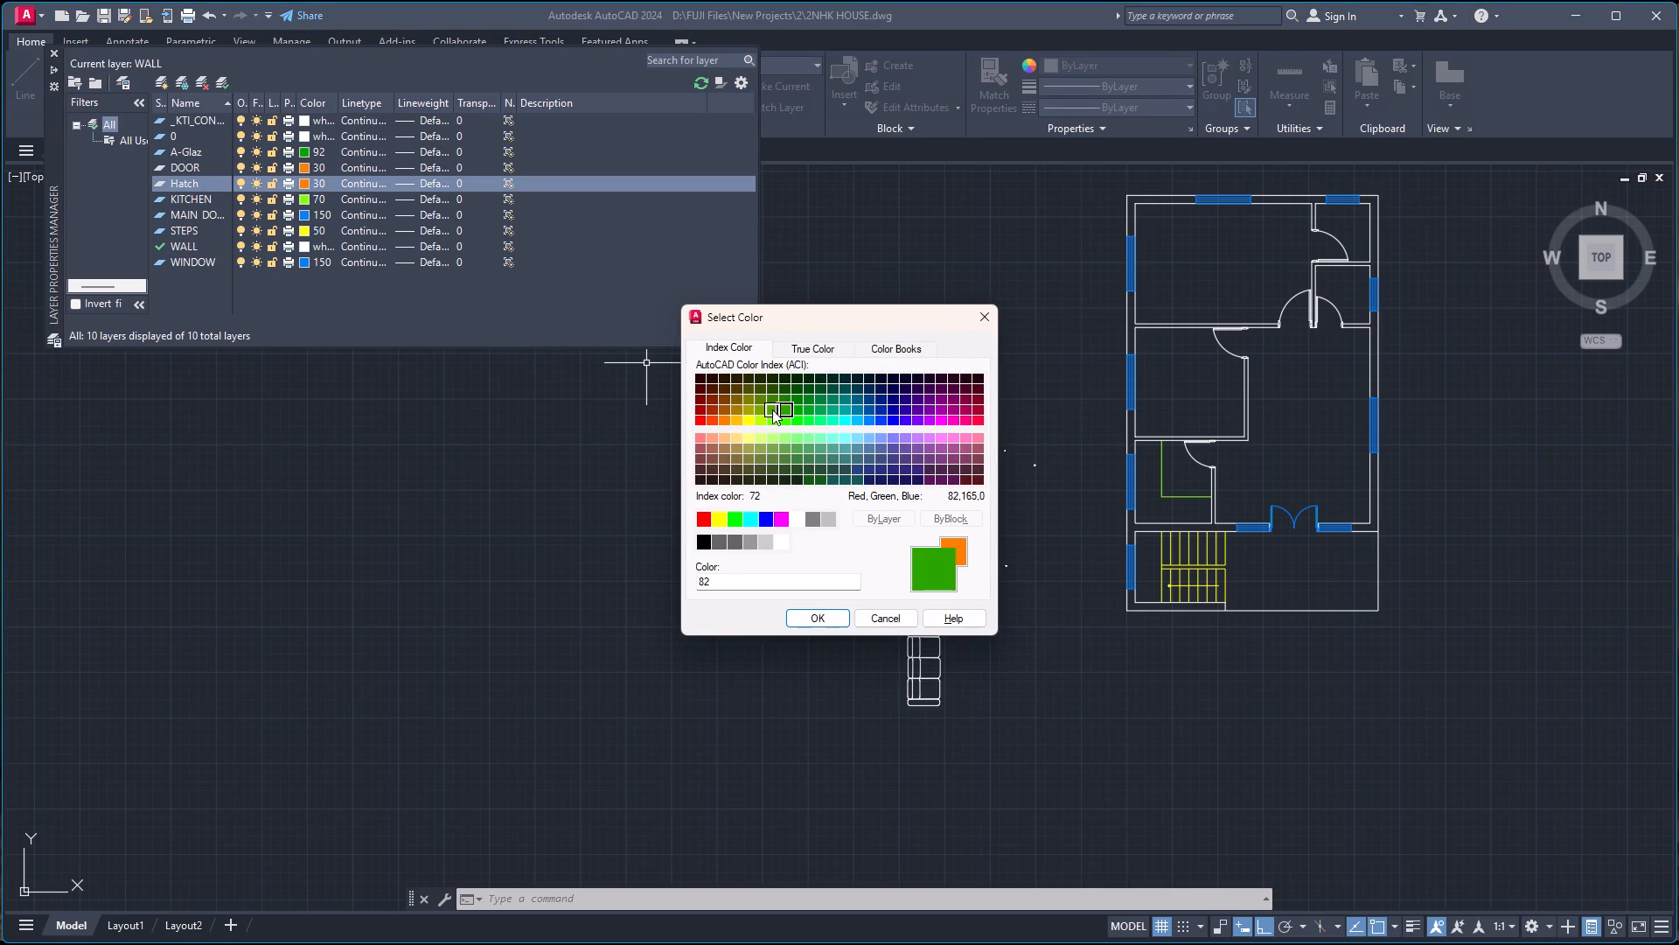
click(770, 409)
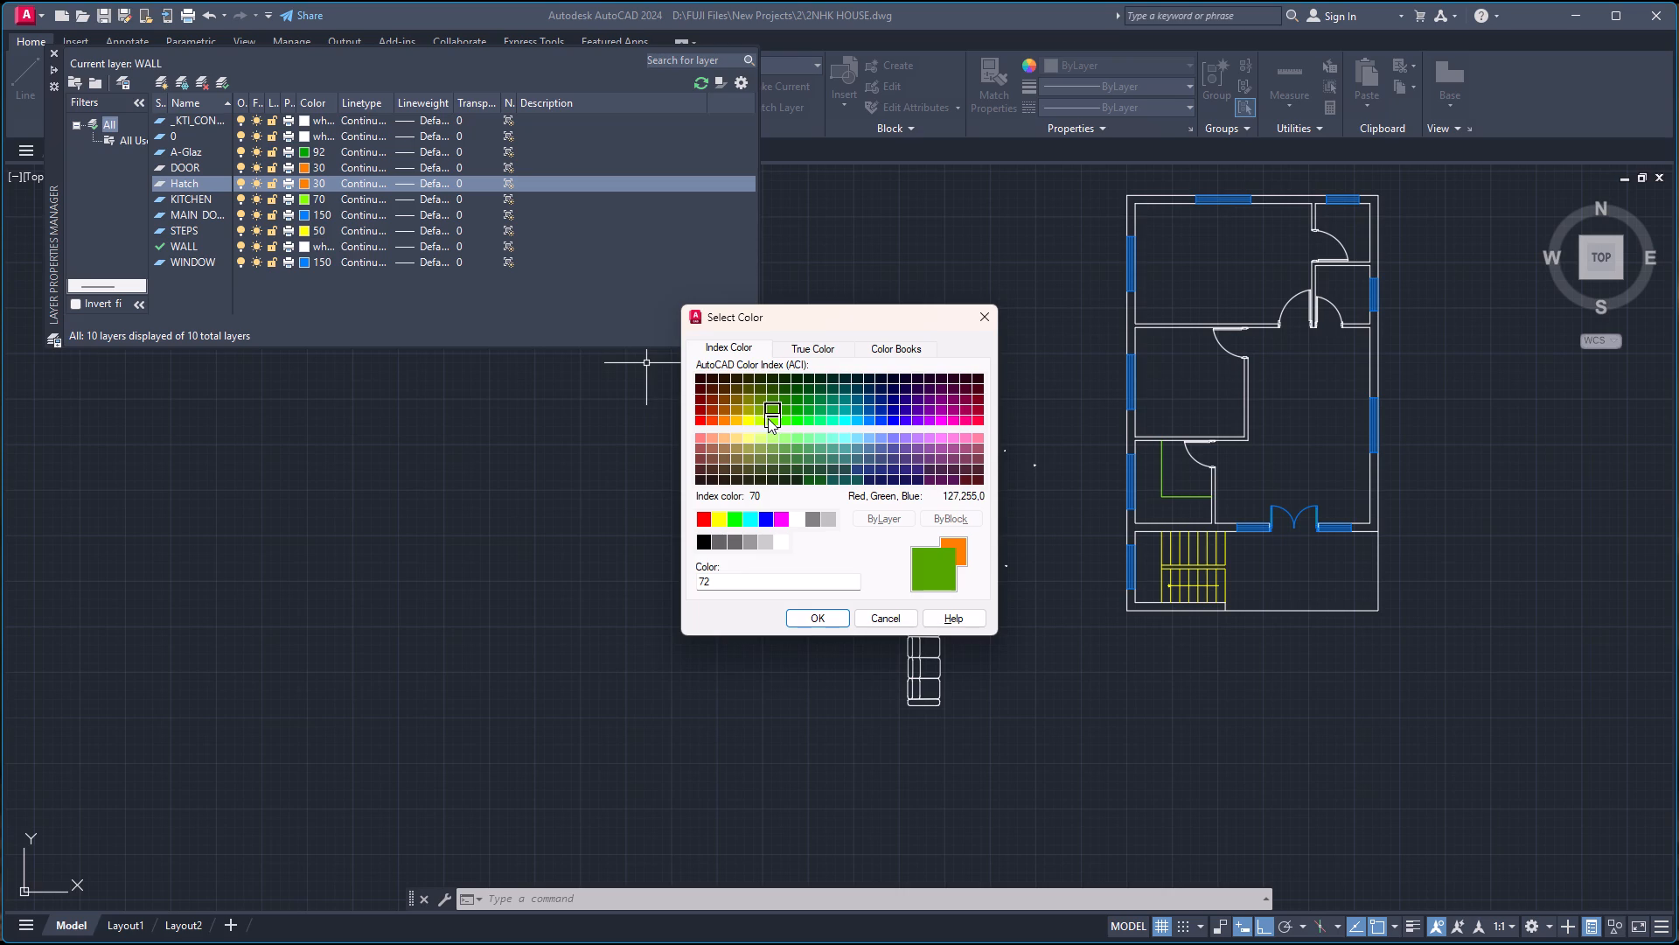
click(763, 409)
click(775, 402)
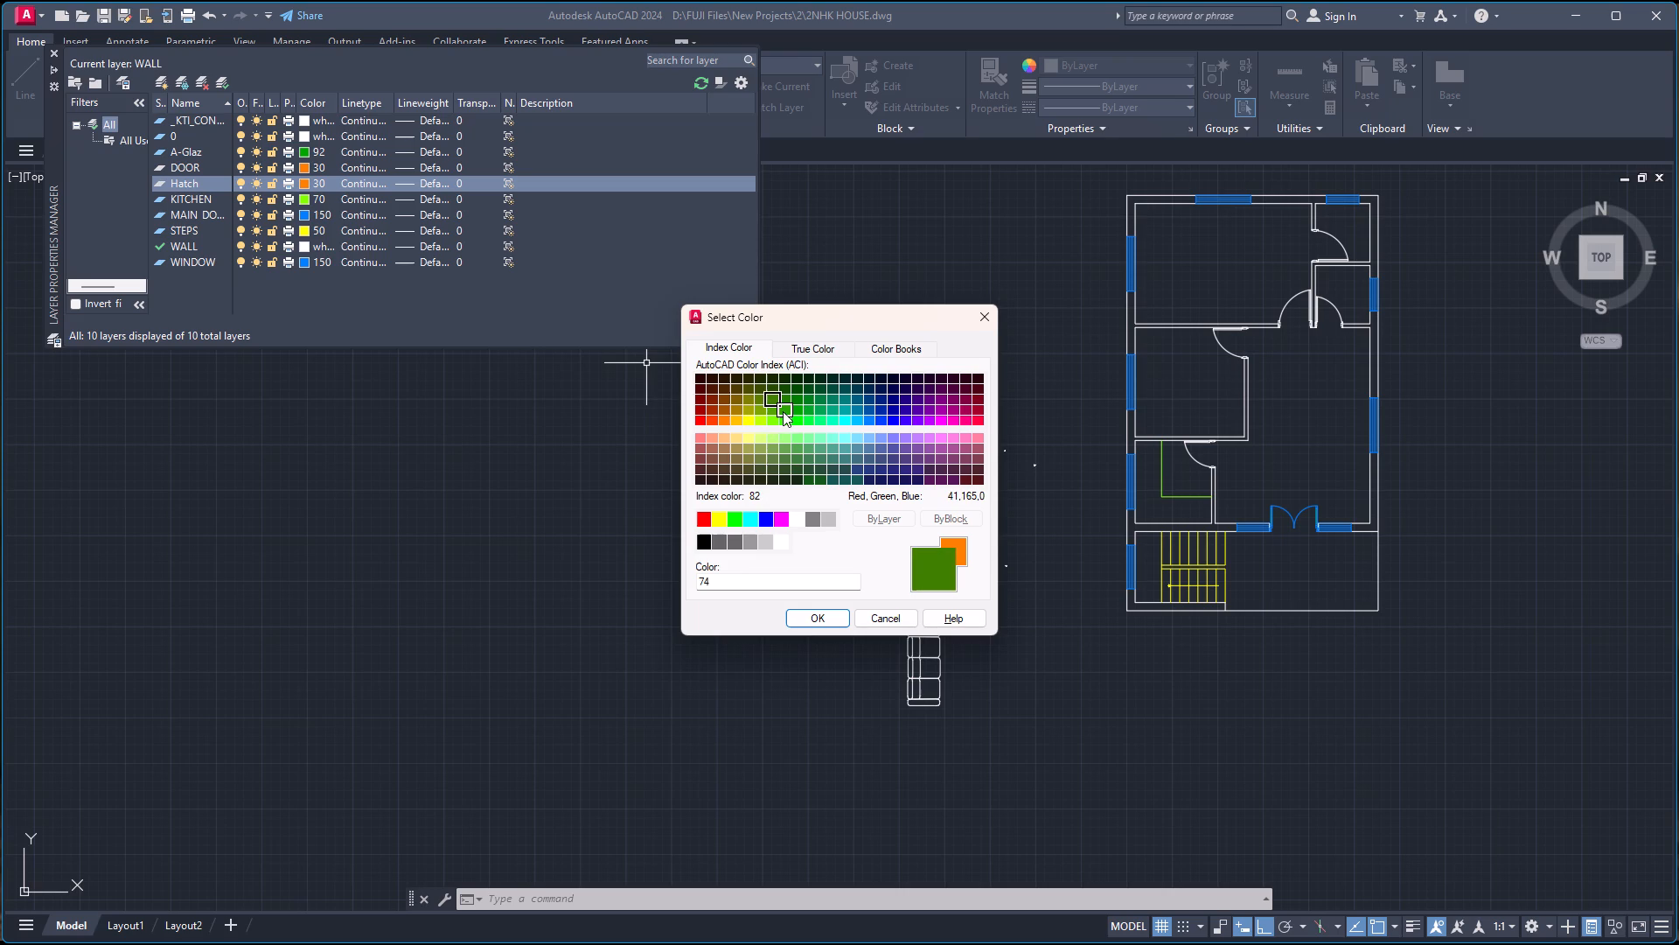
click(783, 411)
click(816, 617)
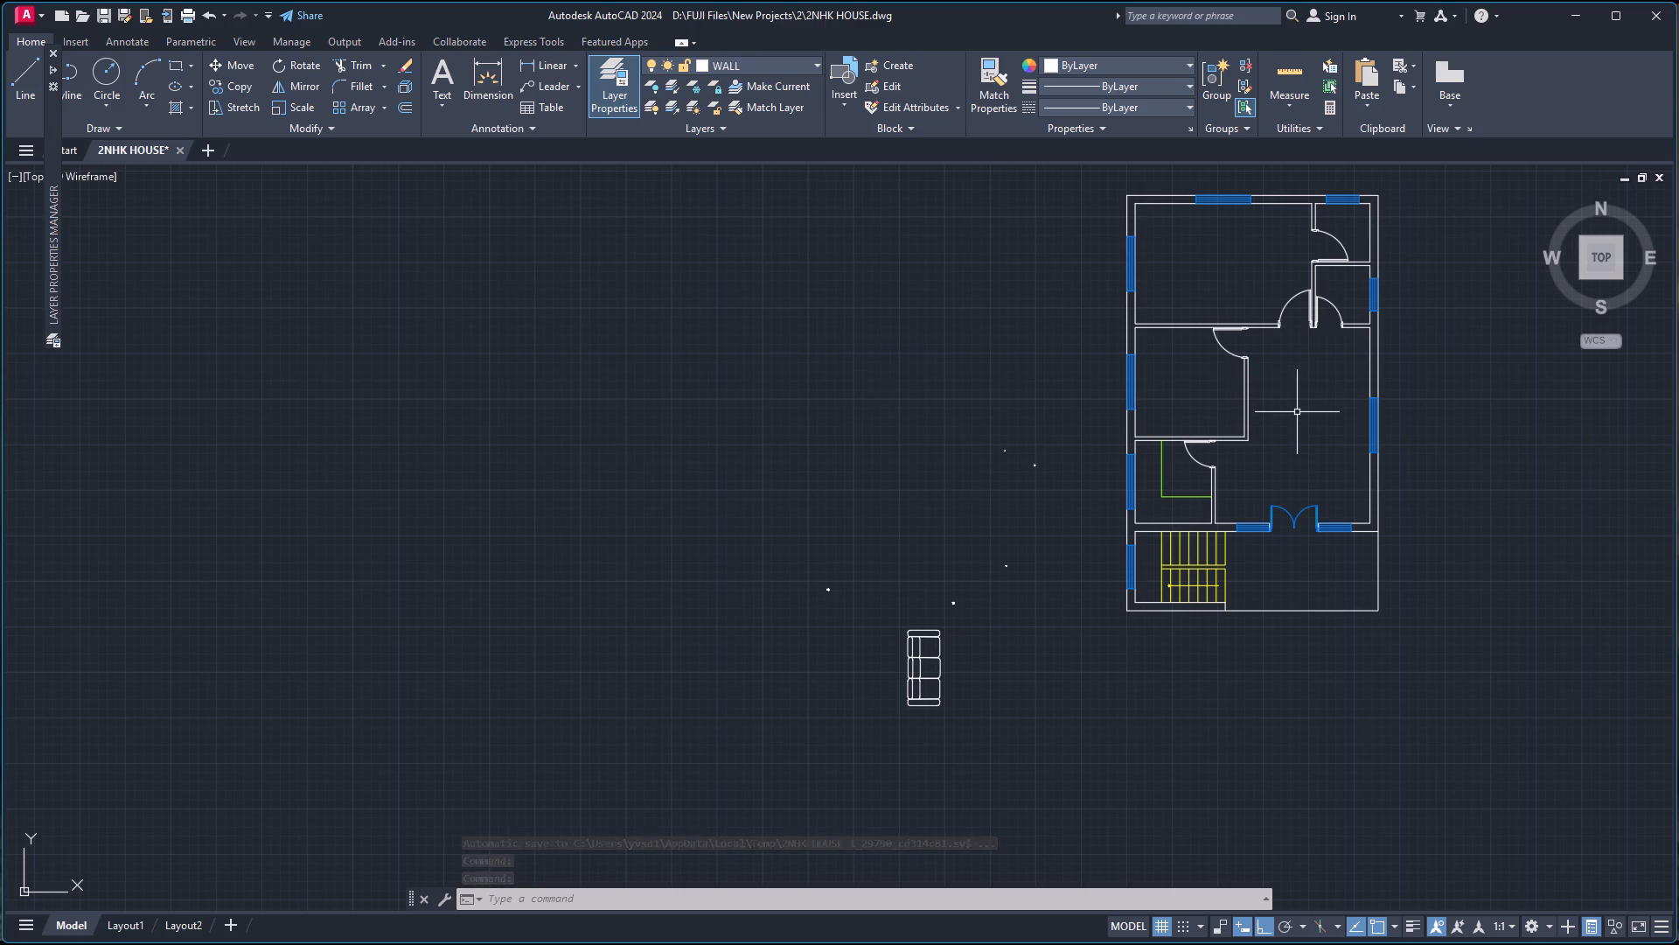
Select all single interior door blocks similar to the kitchen door and assign them to the DOOR layer.
scroll(1467, 472, down, 1)
scroll(1465, 458, up, 1)
scroll(1401, 582, up, 1)
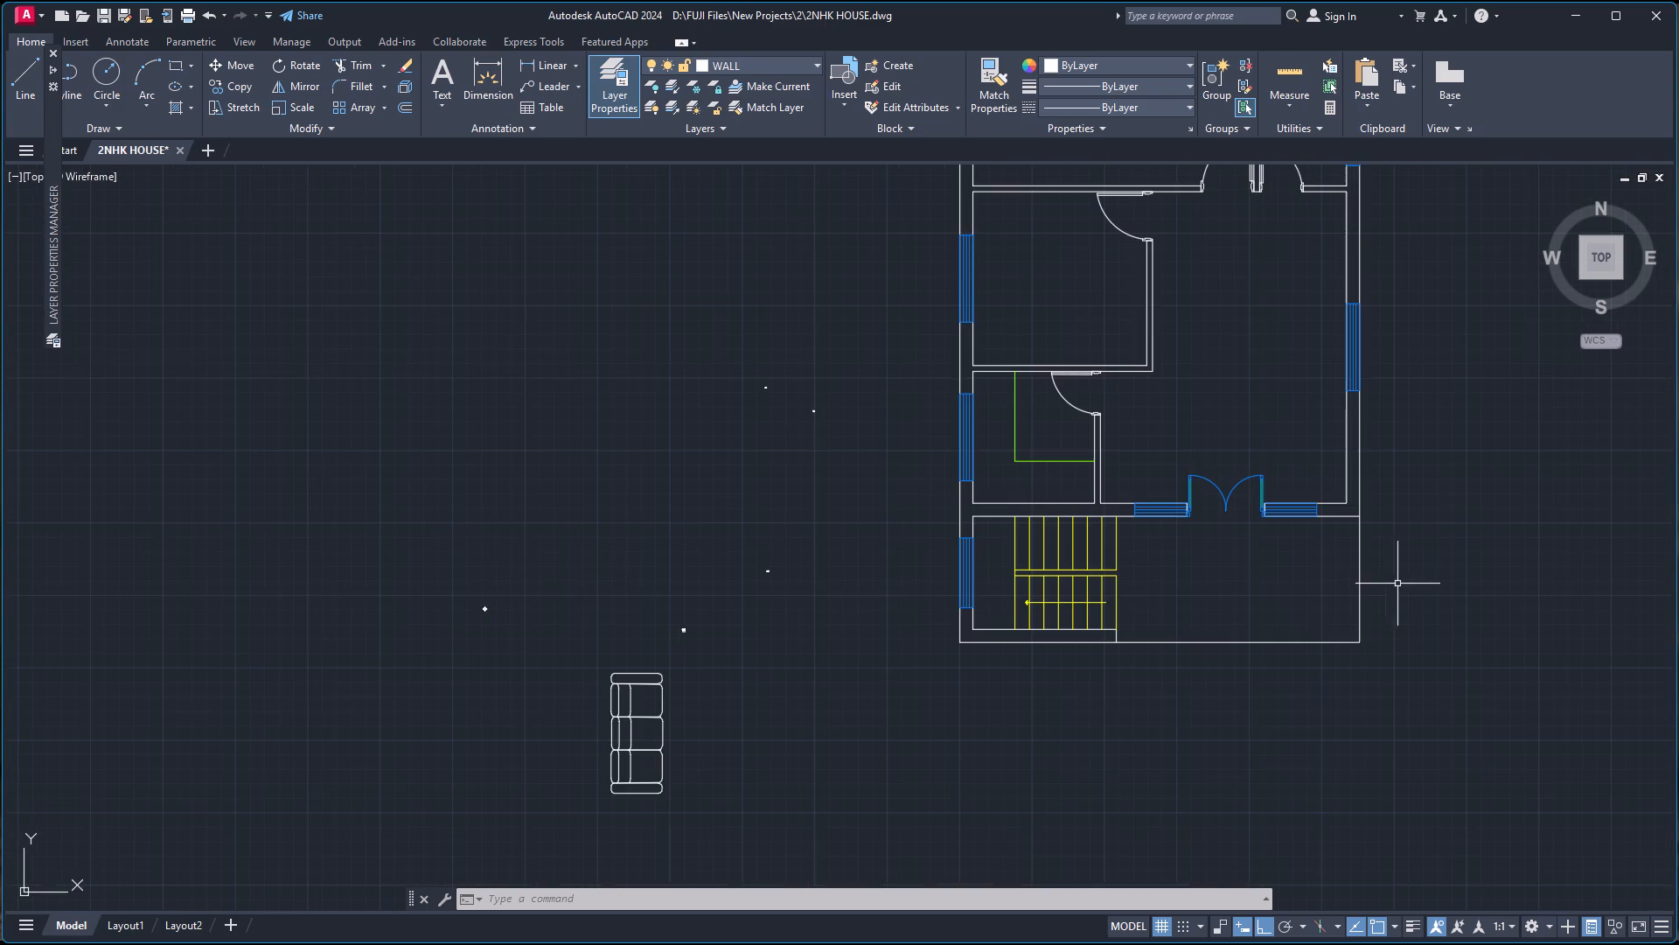
click(1072, 404)
right_click(1076, 399)
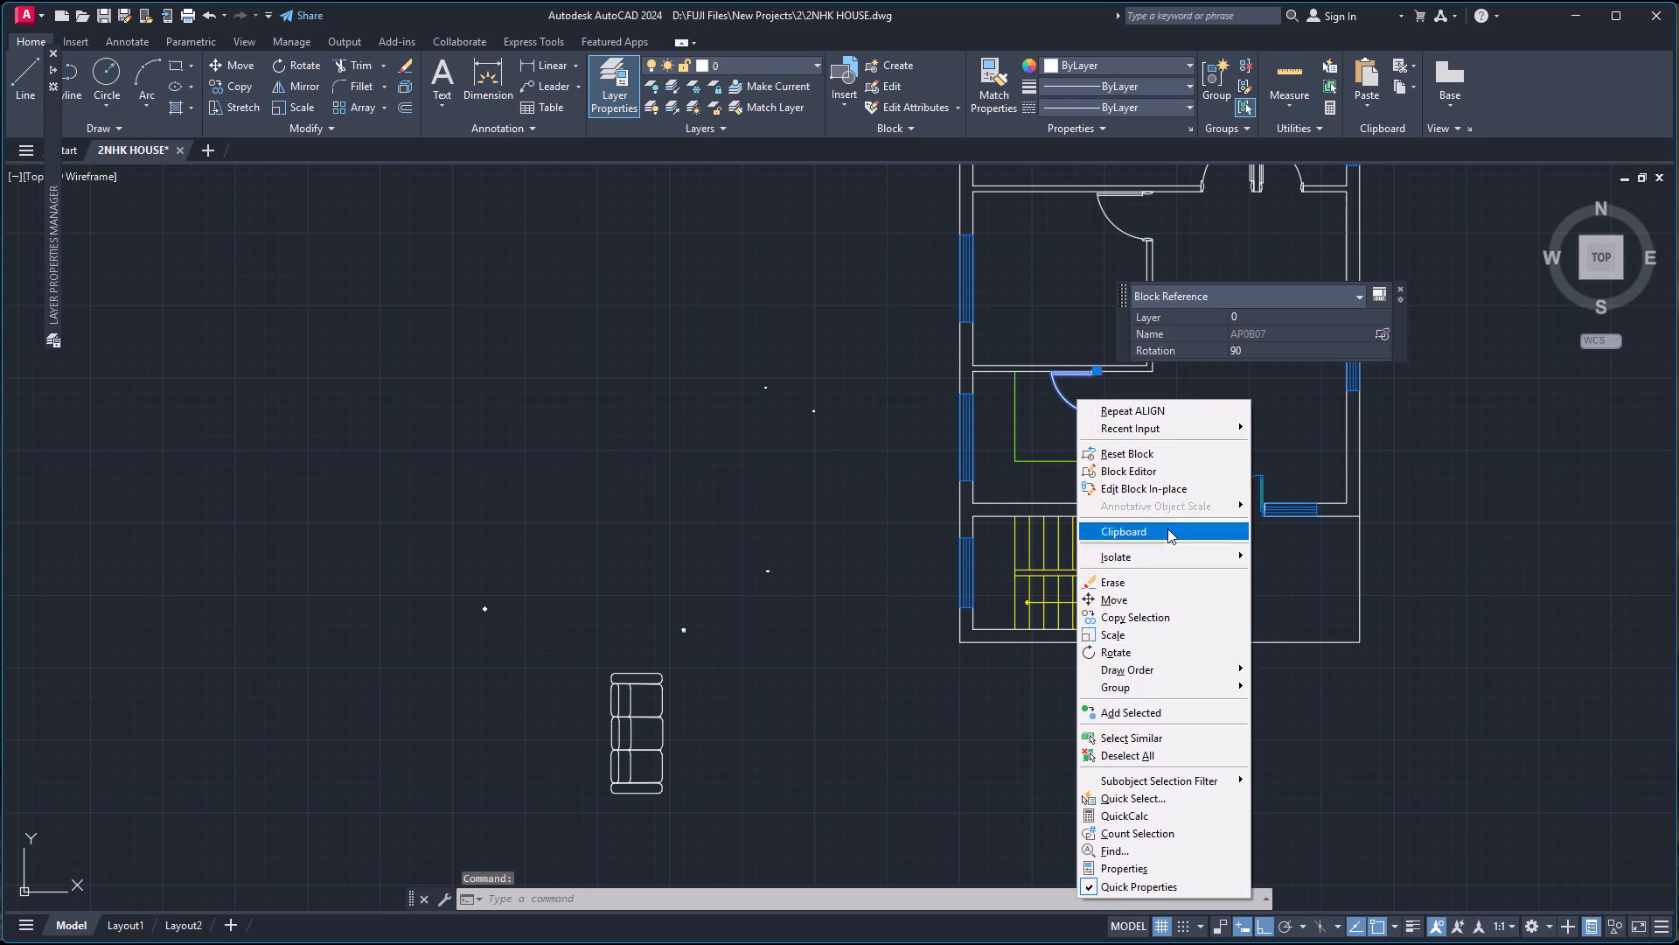
click(1190, 740)
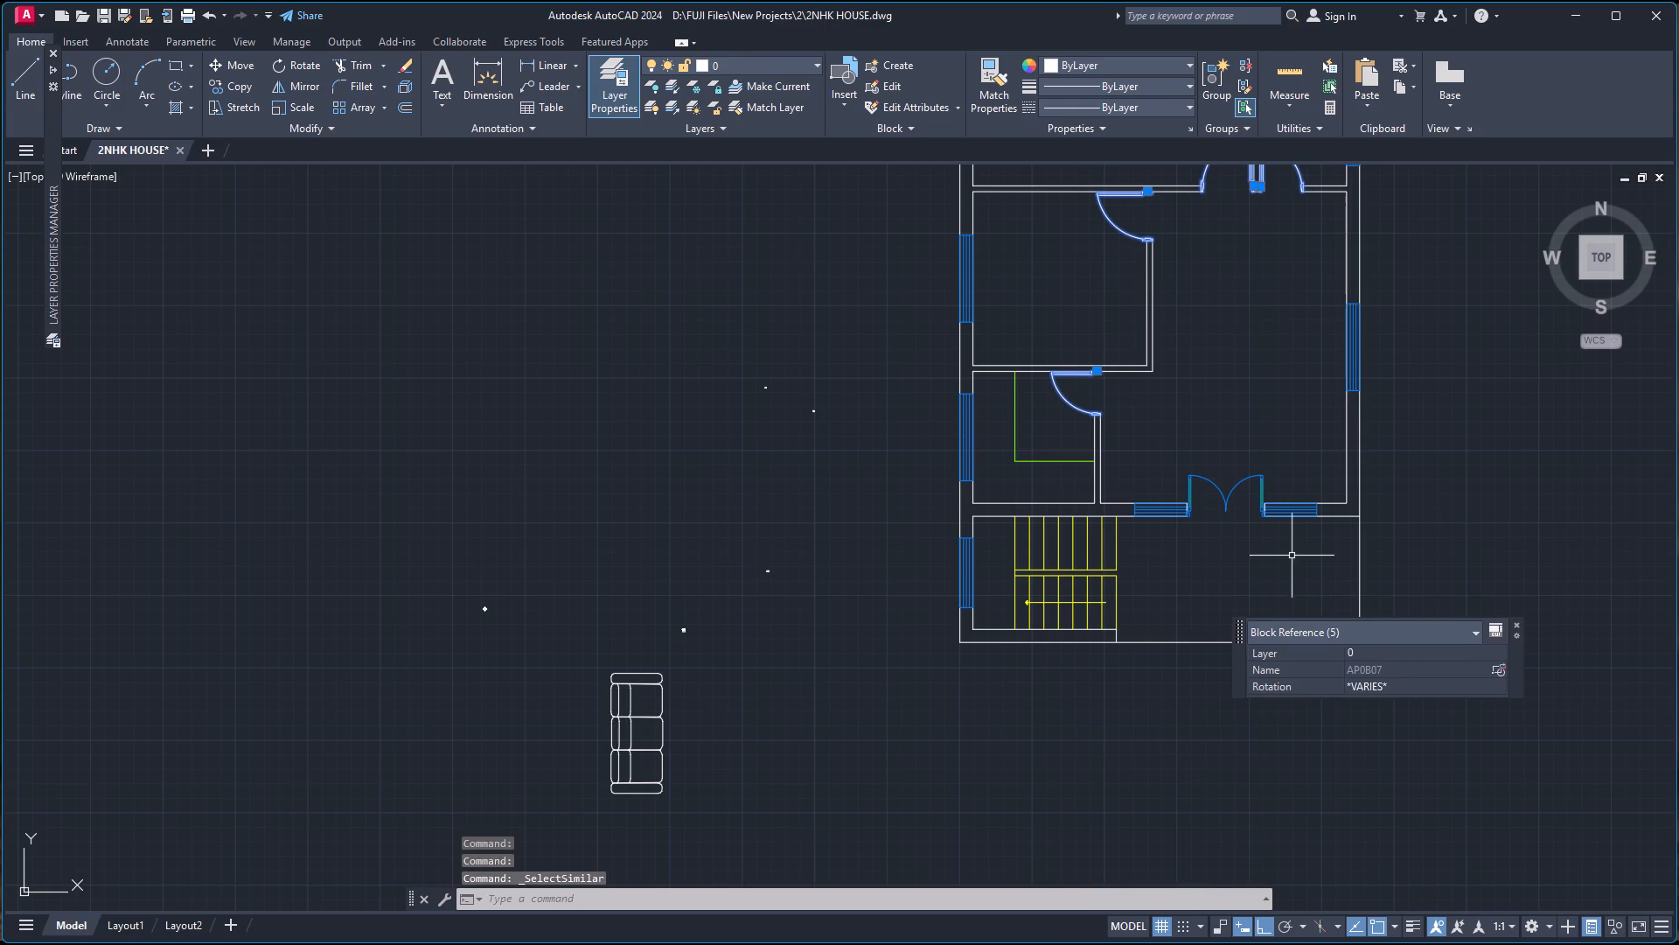
double_click(1376, 655)
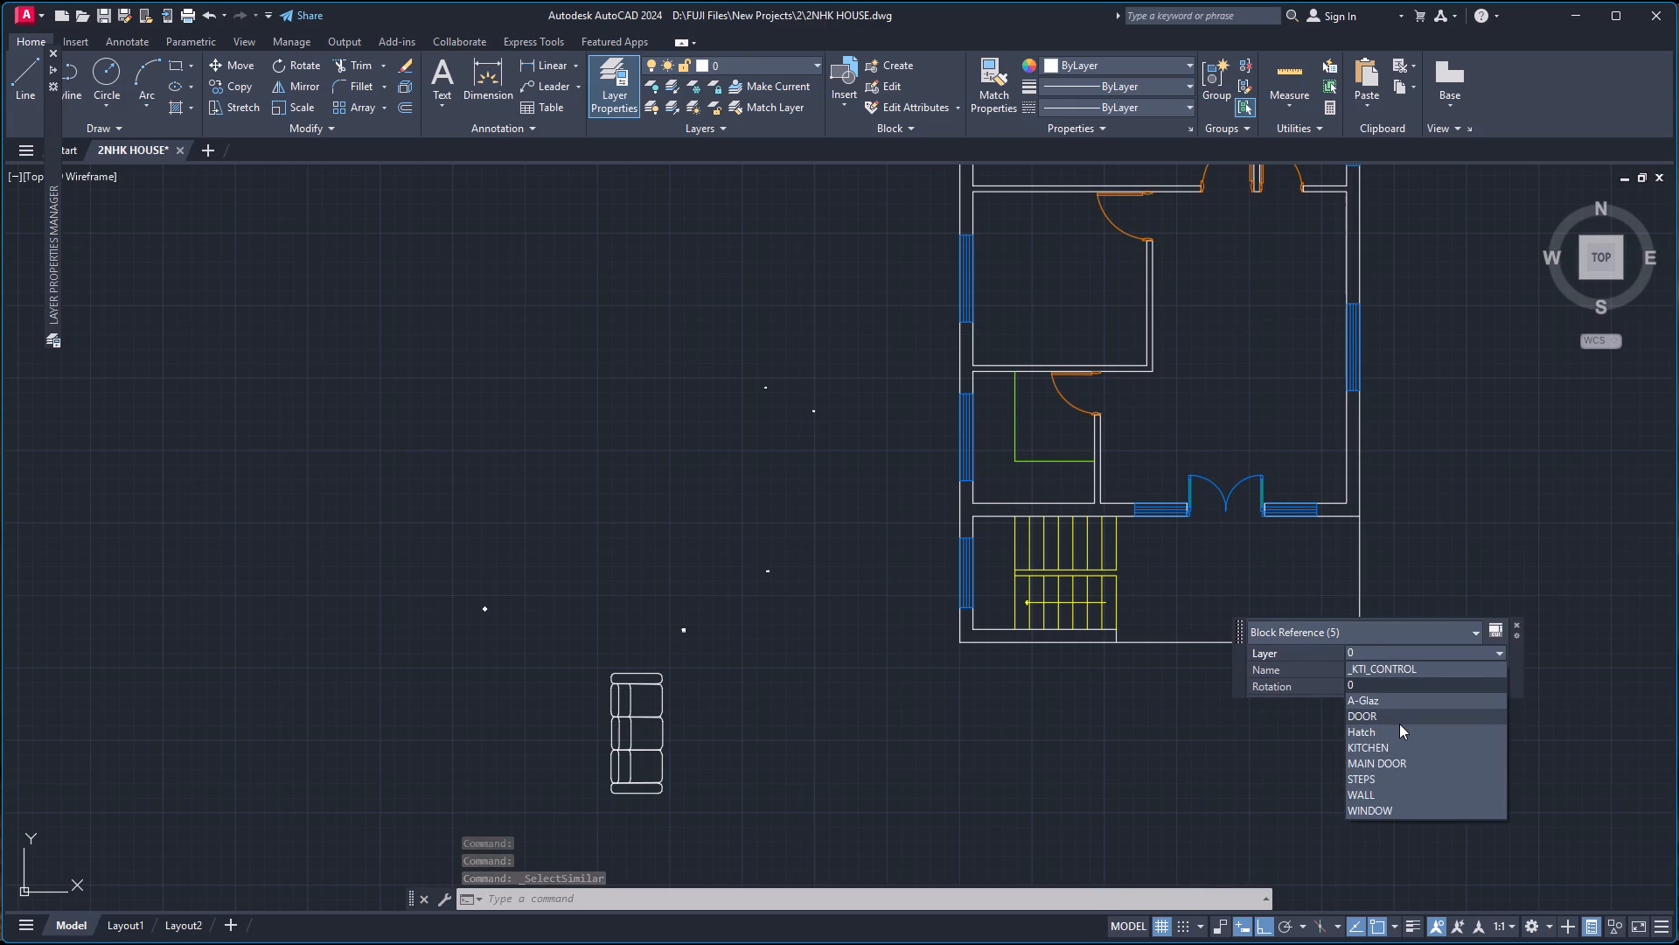
click(1399, 724)
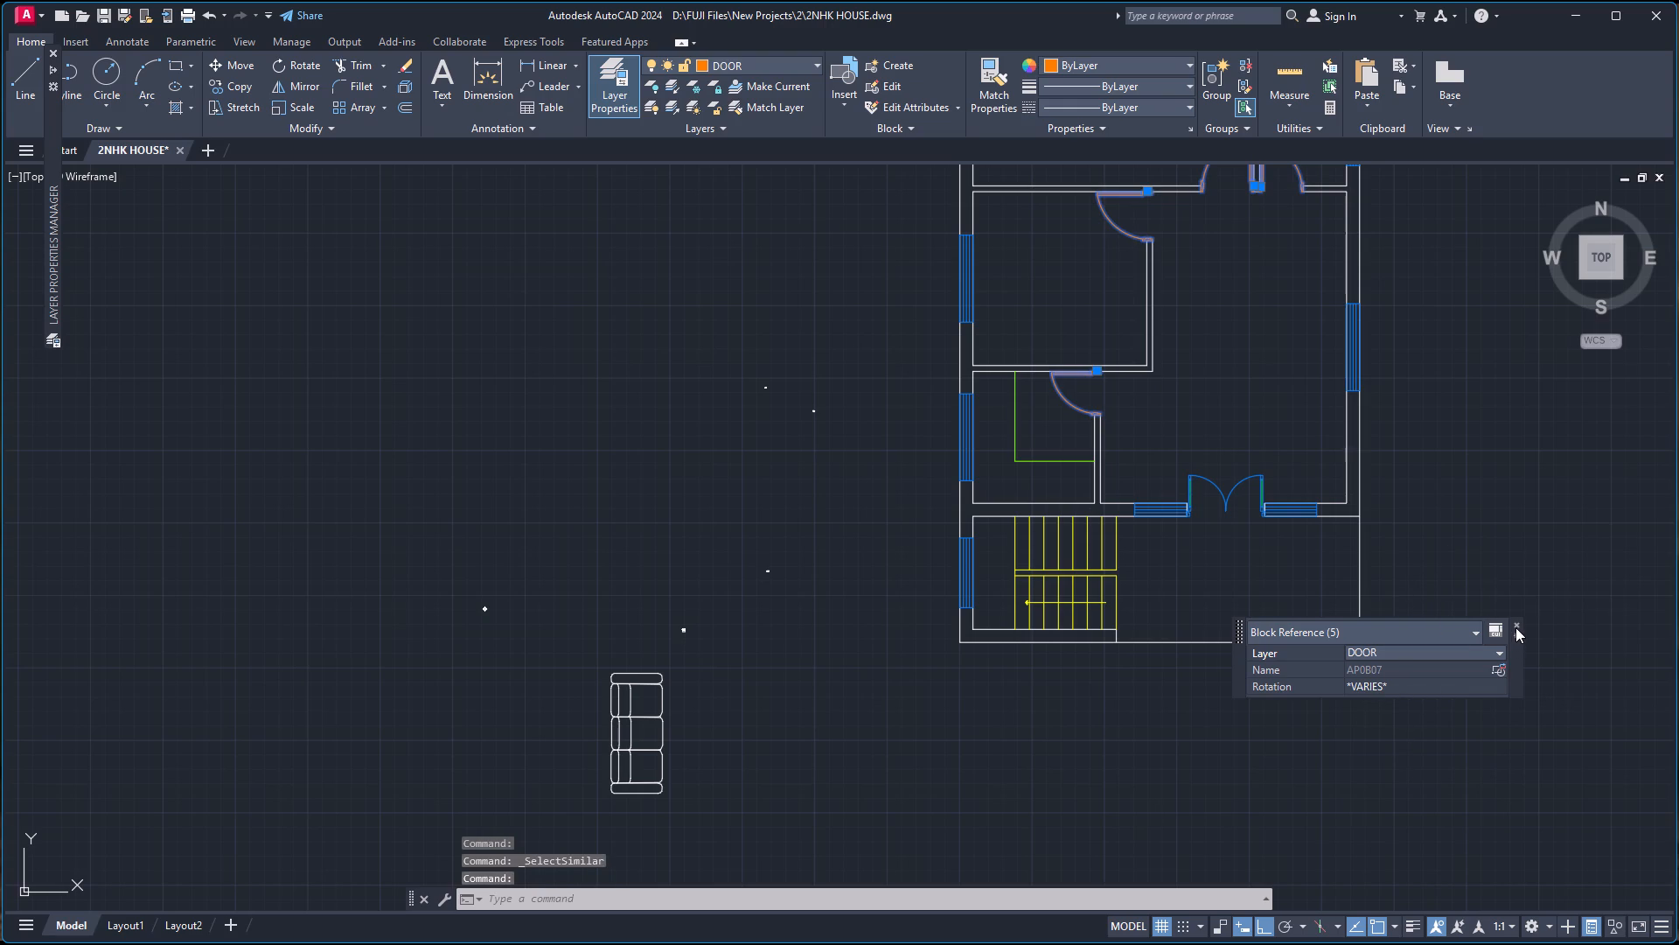
click(1515, 626)
key(Escape)
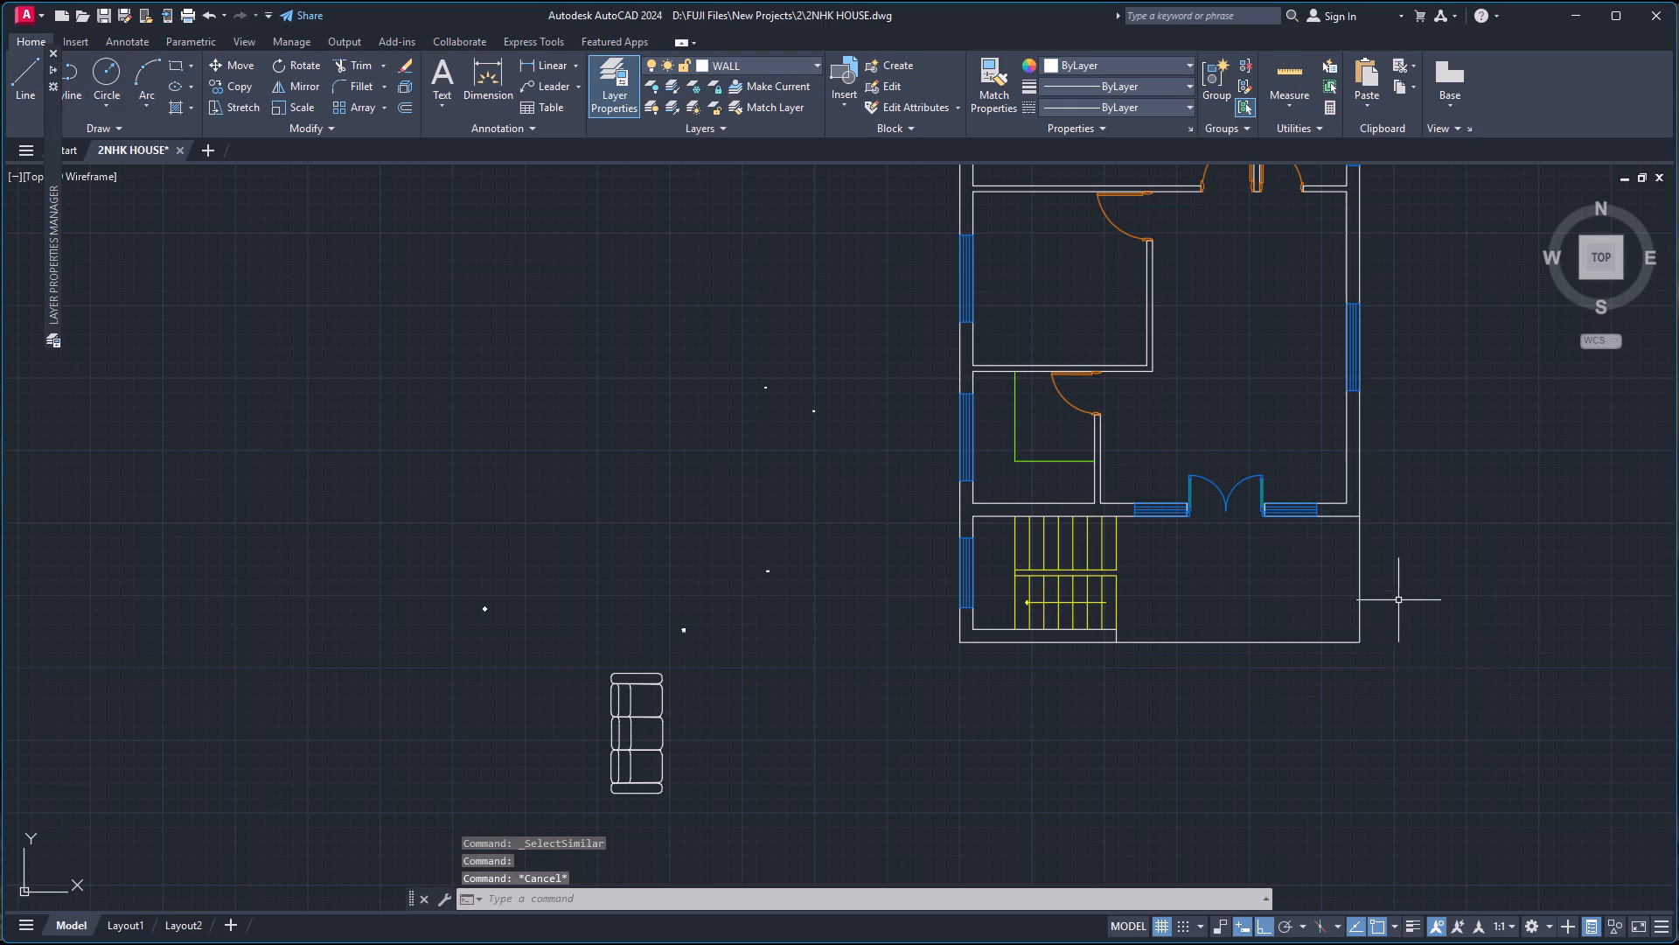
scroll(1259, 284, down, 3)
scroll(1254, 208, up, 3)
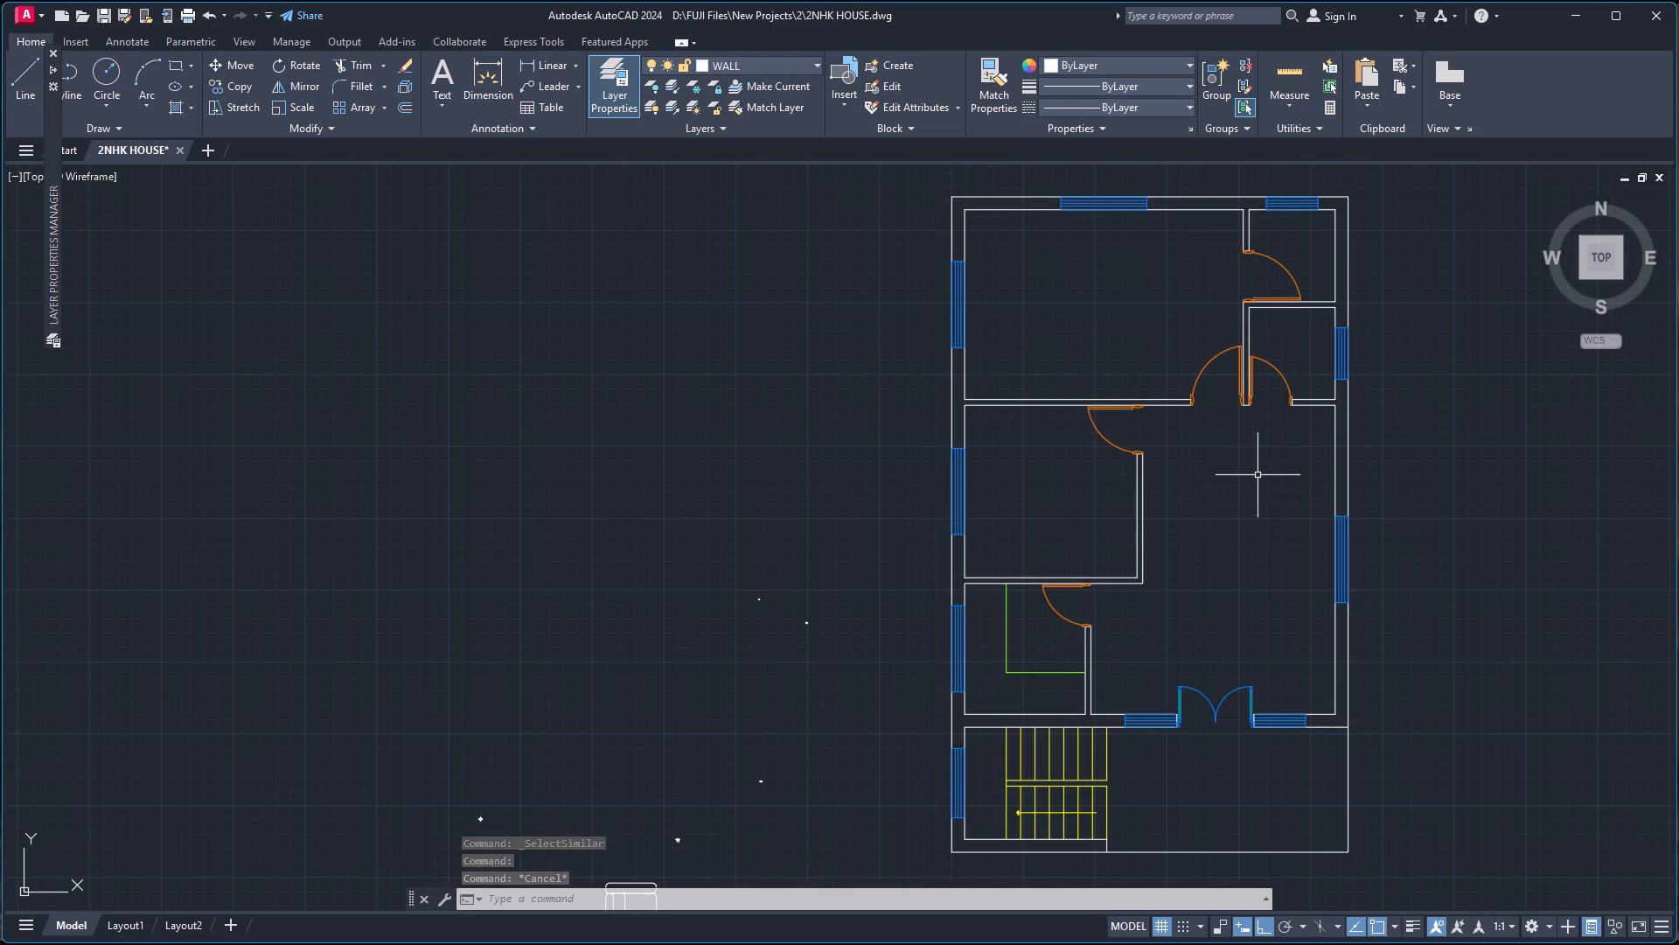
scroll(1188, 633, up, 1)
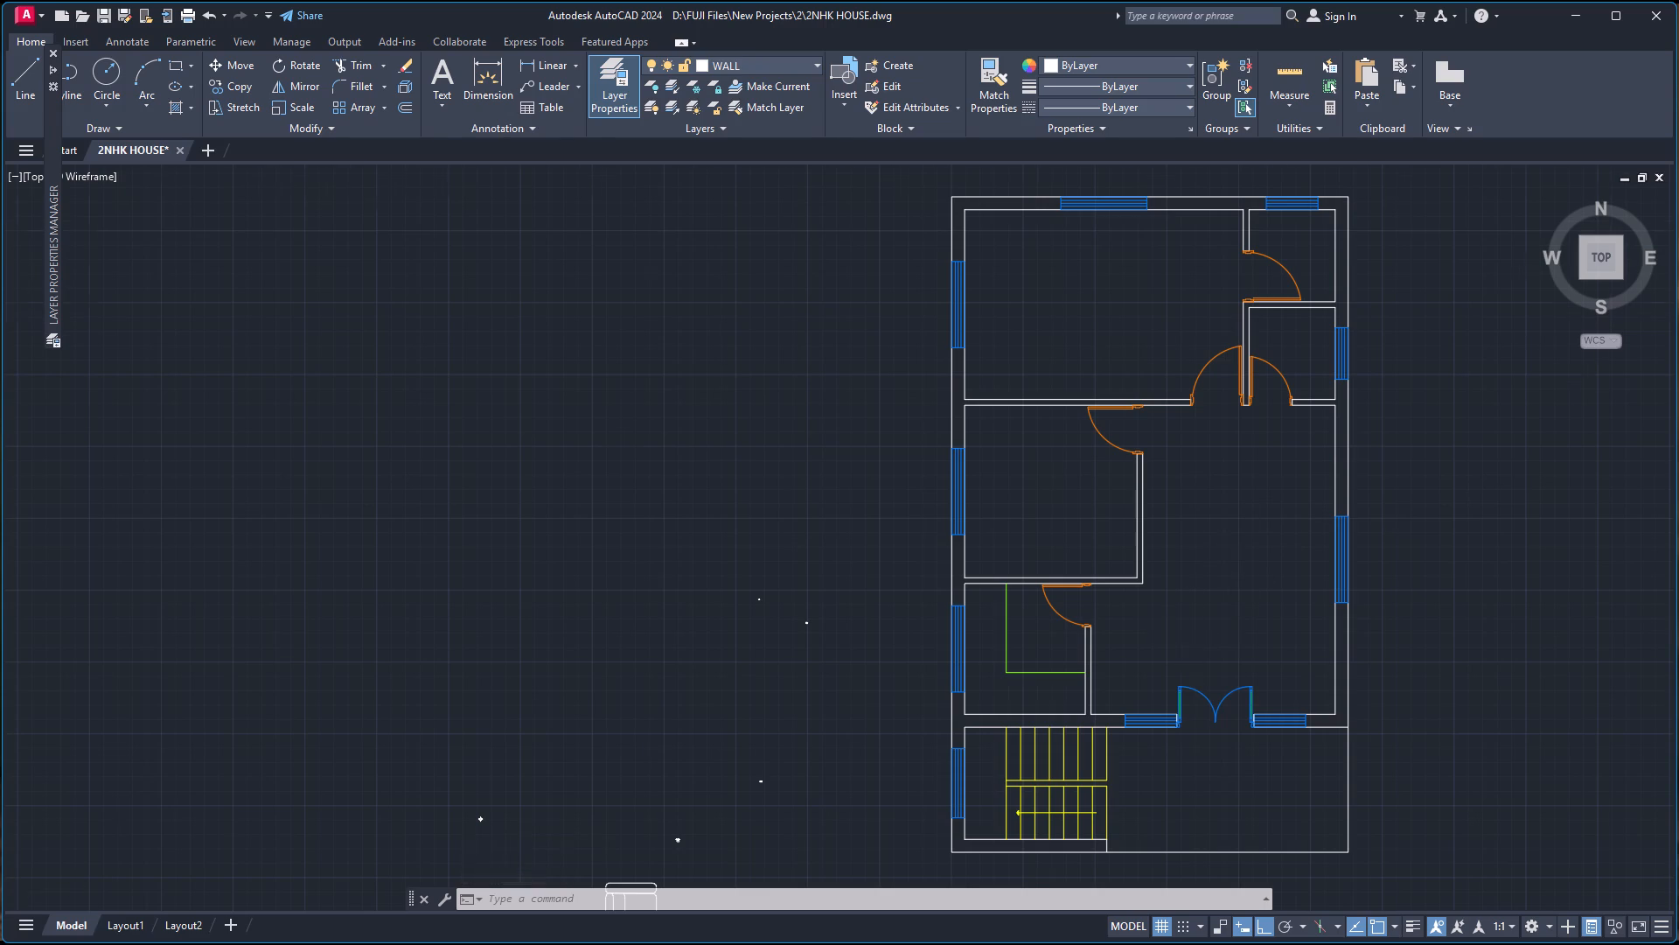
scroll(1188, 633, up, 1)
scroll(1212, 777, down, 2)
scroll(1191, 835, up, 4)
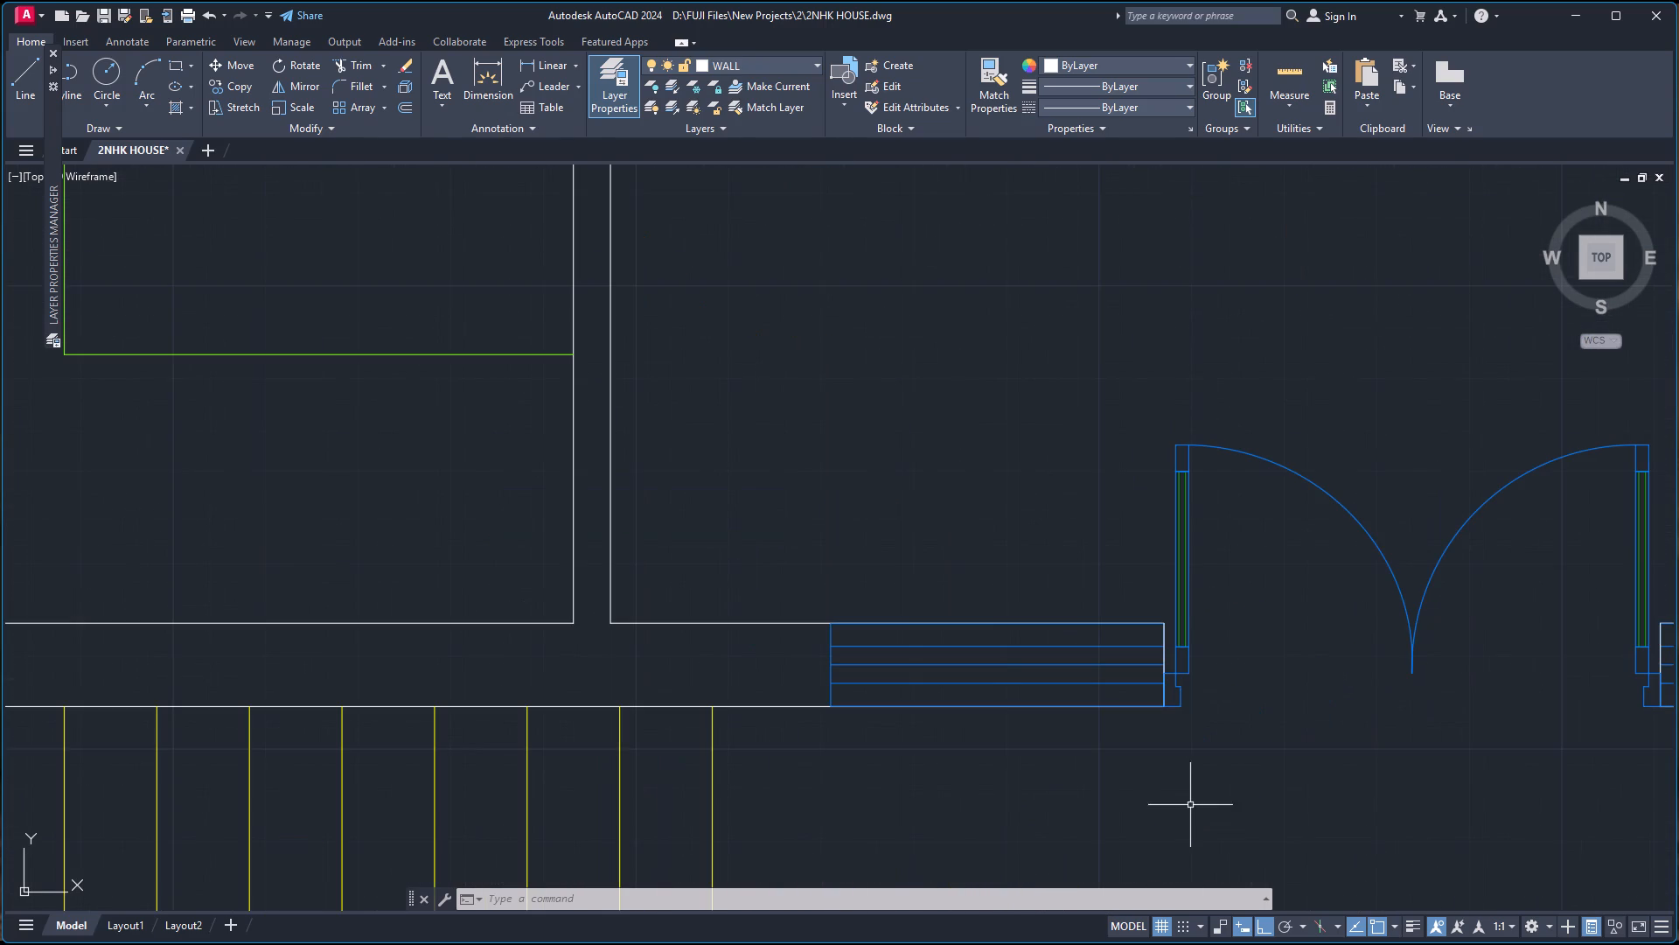
Rotate the three-seat sofa block outside the plan 180° about the middle of its front edge.
scroll(1205, 686, down, 5)
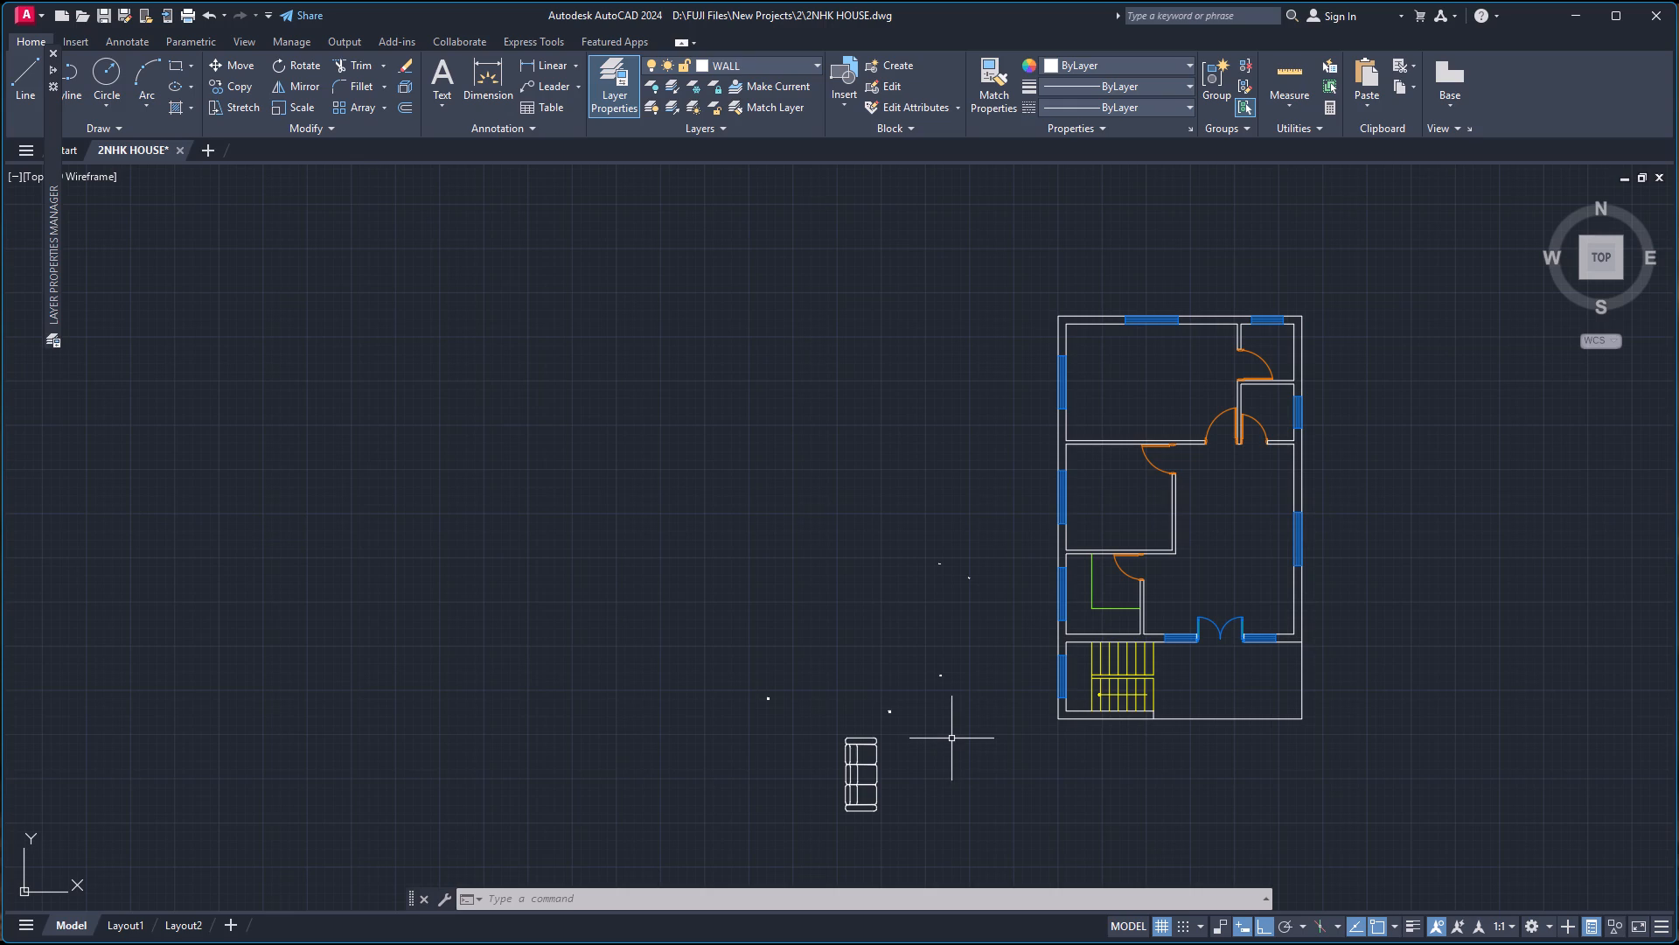
click(832, 727)
click(959, 839)
key(r)
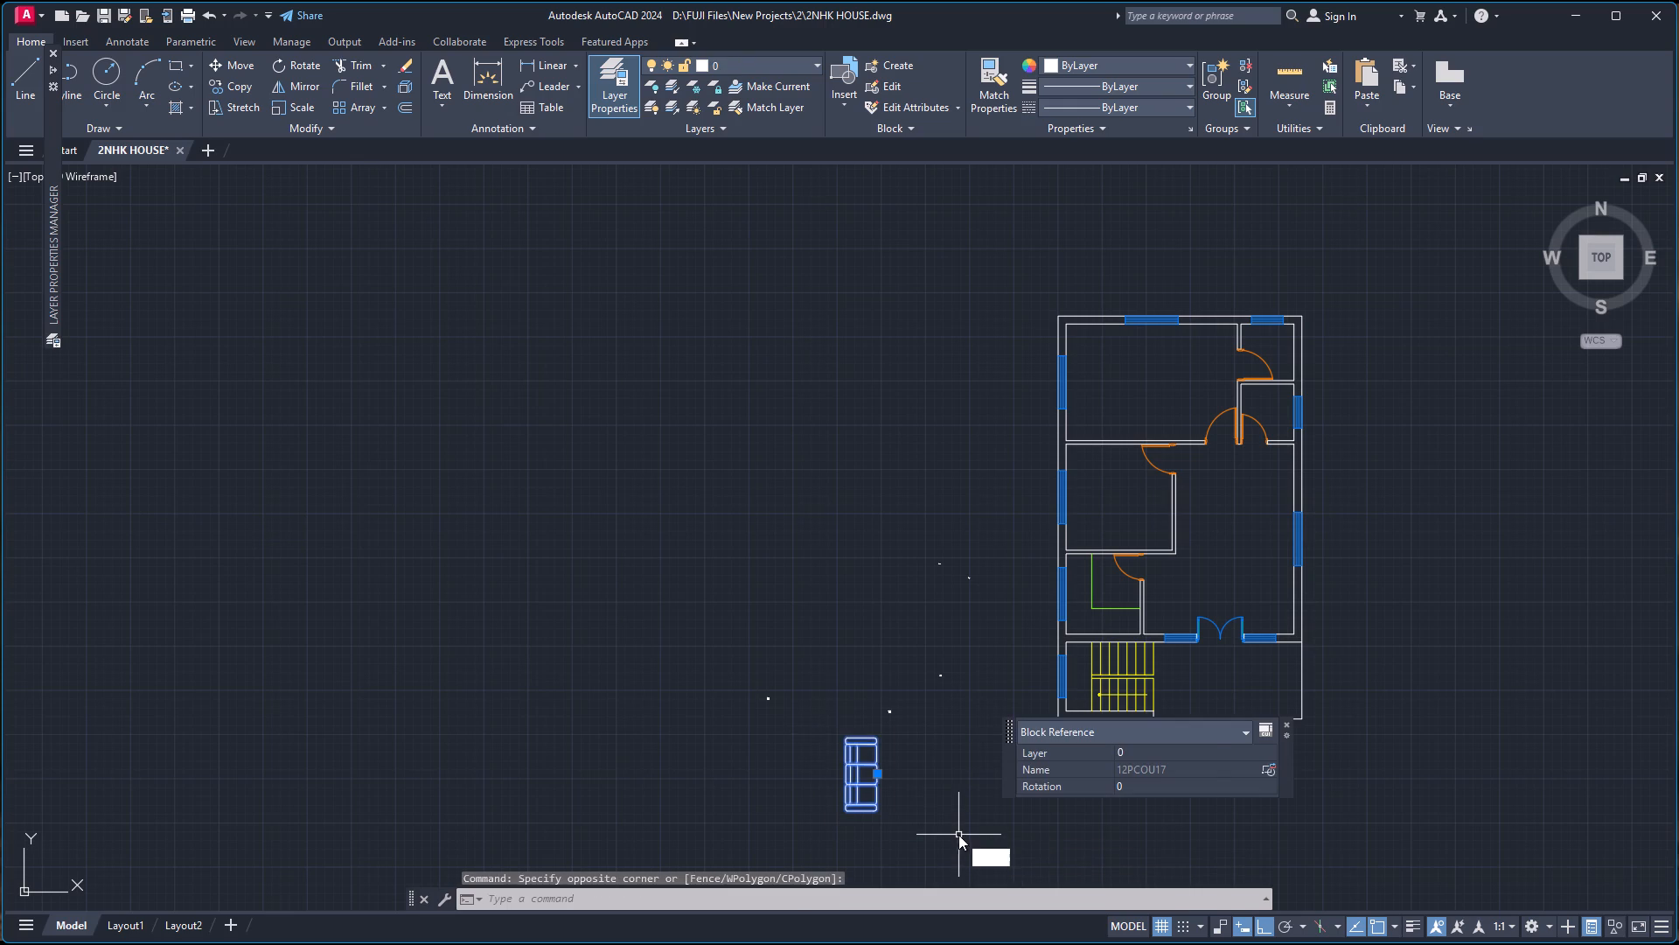
key(o)
key(Return)
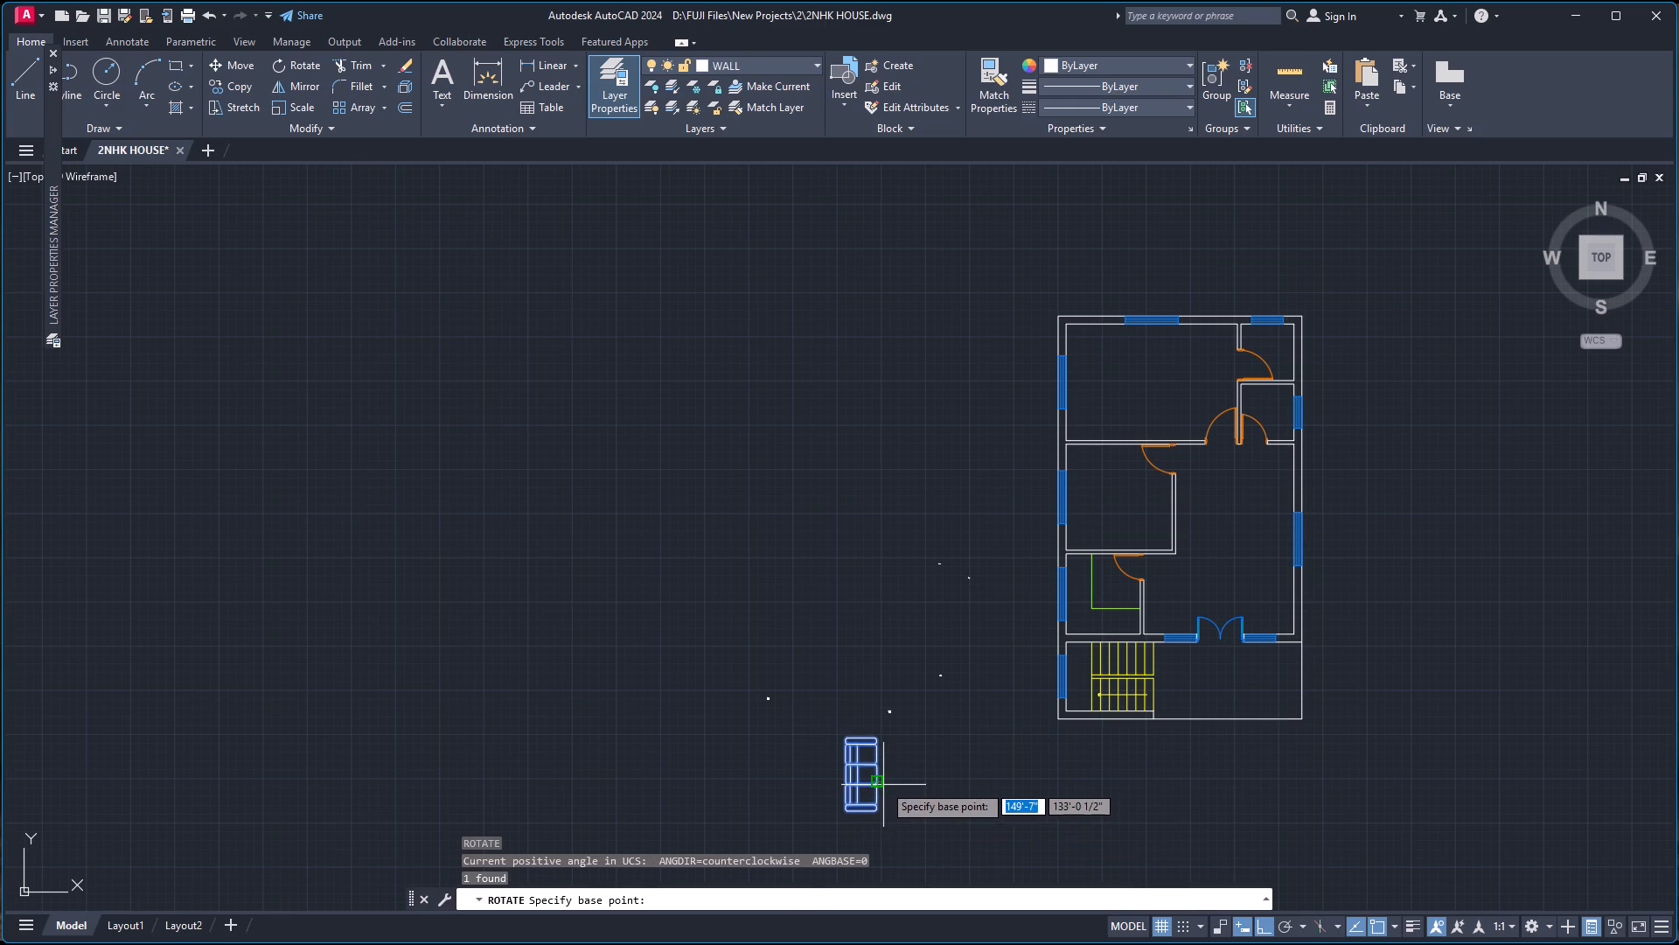
click(875, 775)
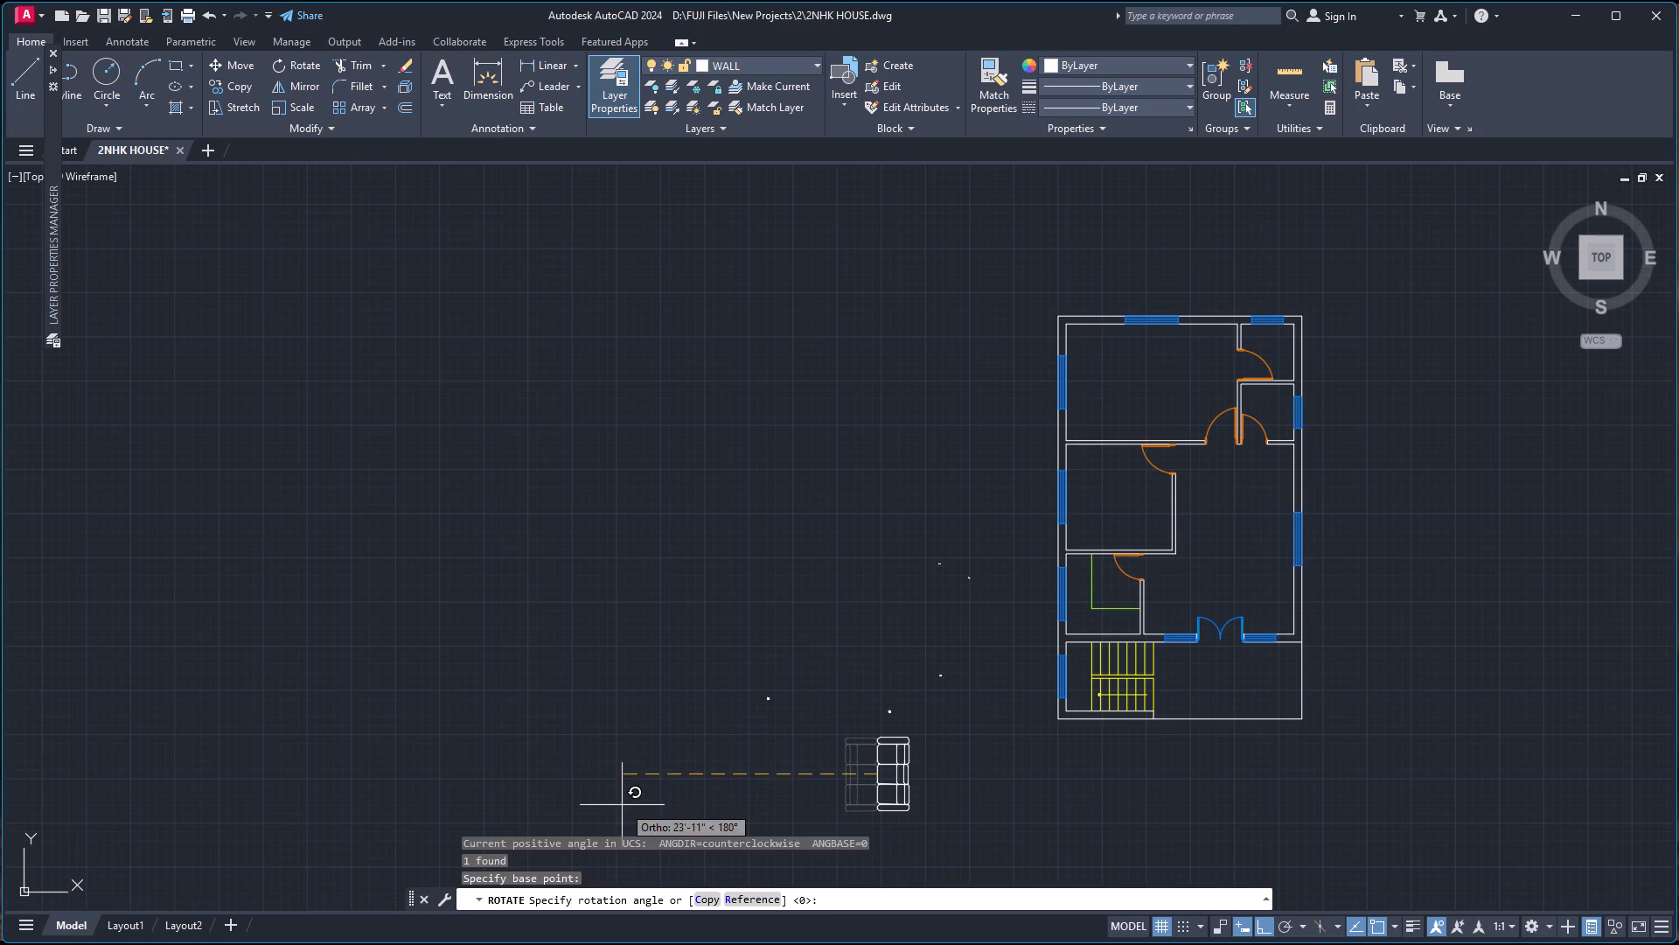
click(618, 805)
Copy the rotated sofa by its back edge's midpoint to the point midway between the hall's two east-wall inner corners.
click(903, 774)
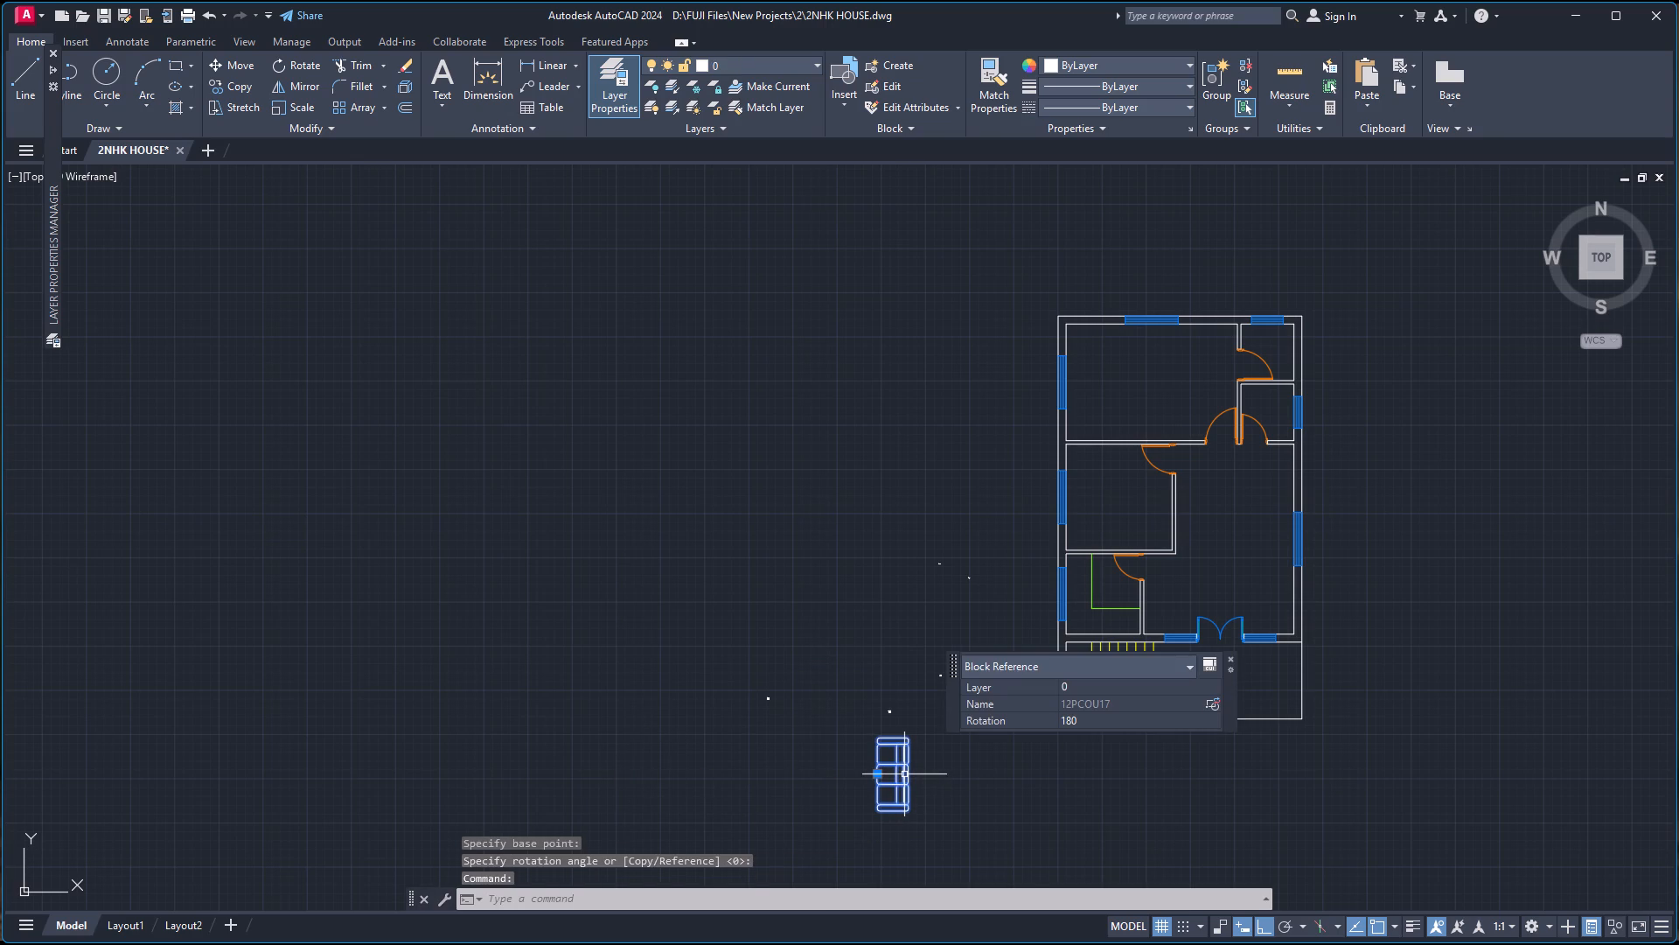
text(CO)
key(Return)
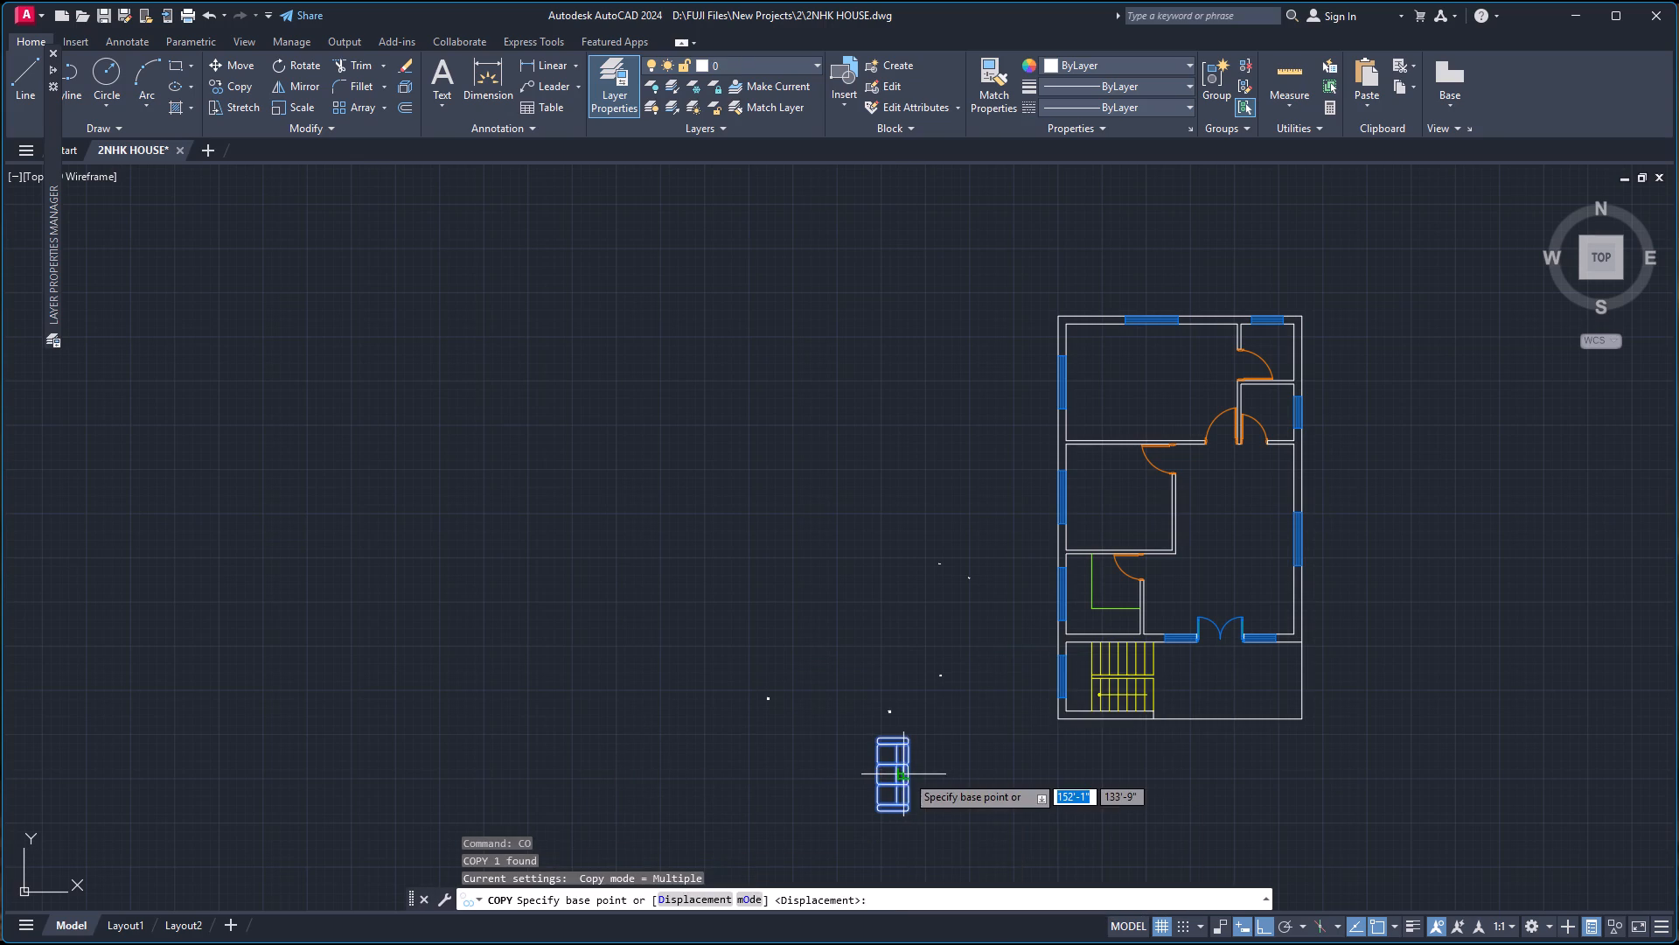
scroll(906, 774, up, 4)
click(908, 774)
scroll(962, 703, down, 5)
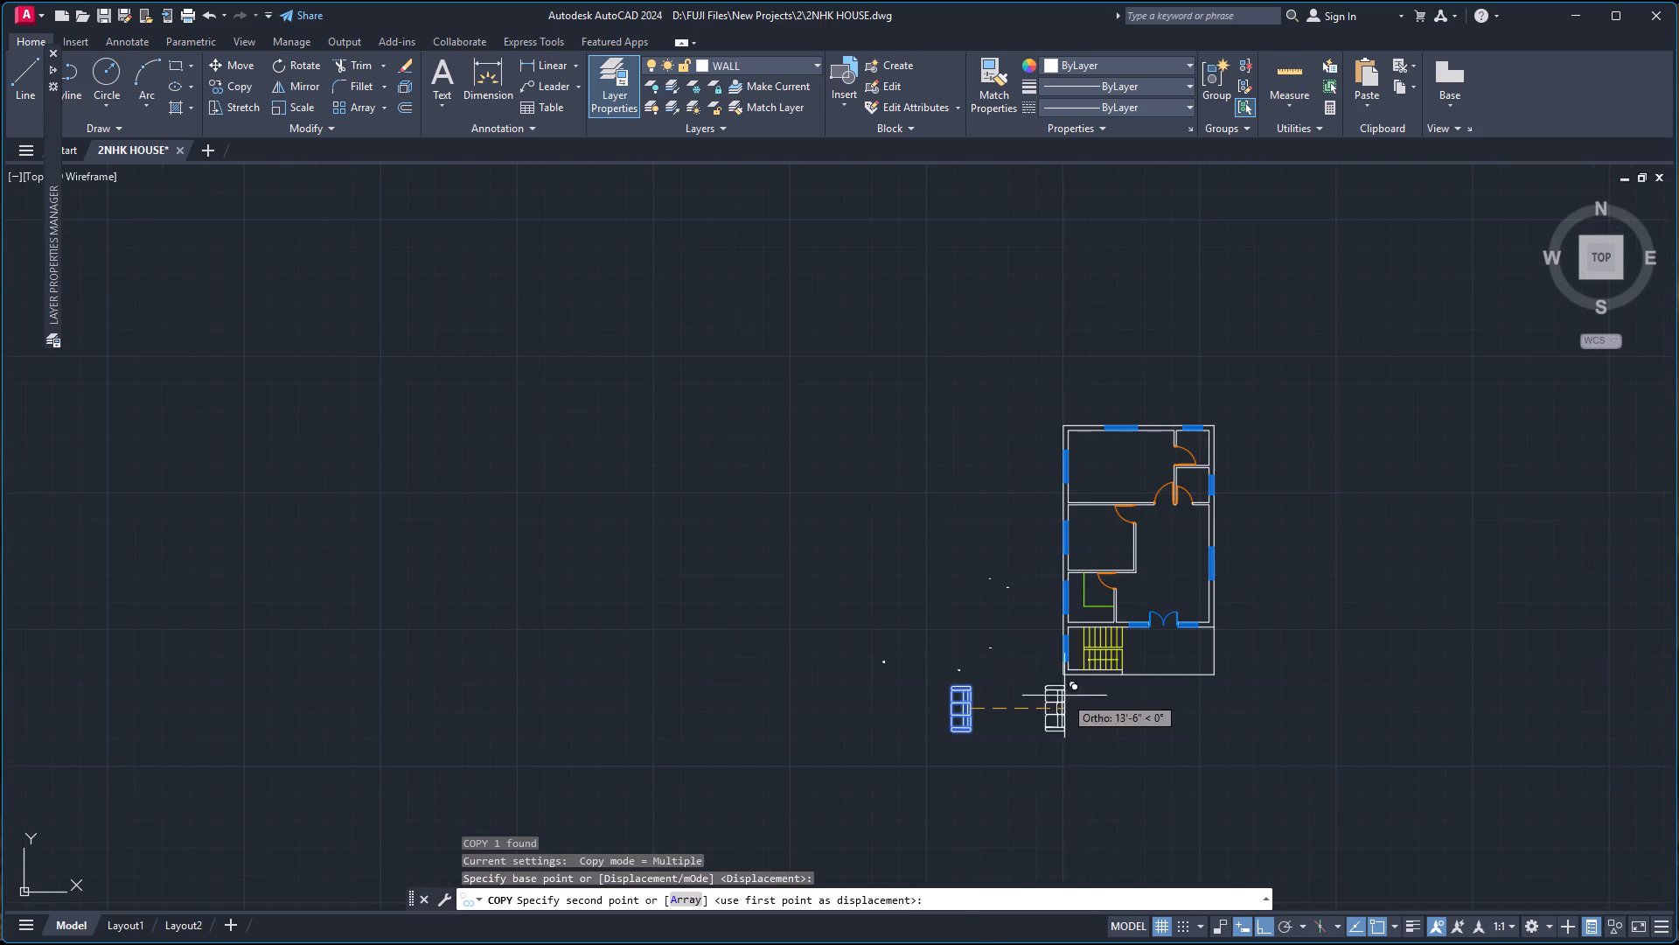
scroll(1183, 580, up, 3)
right_click(1195, 524)
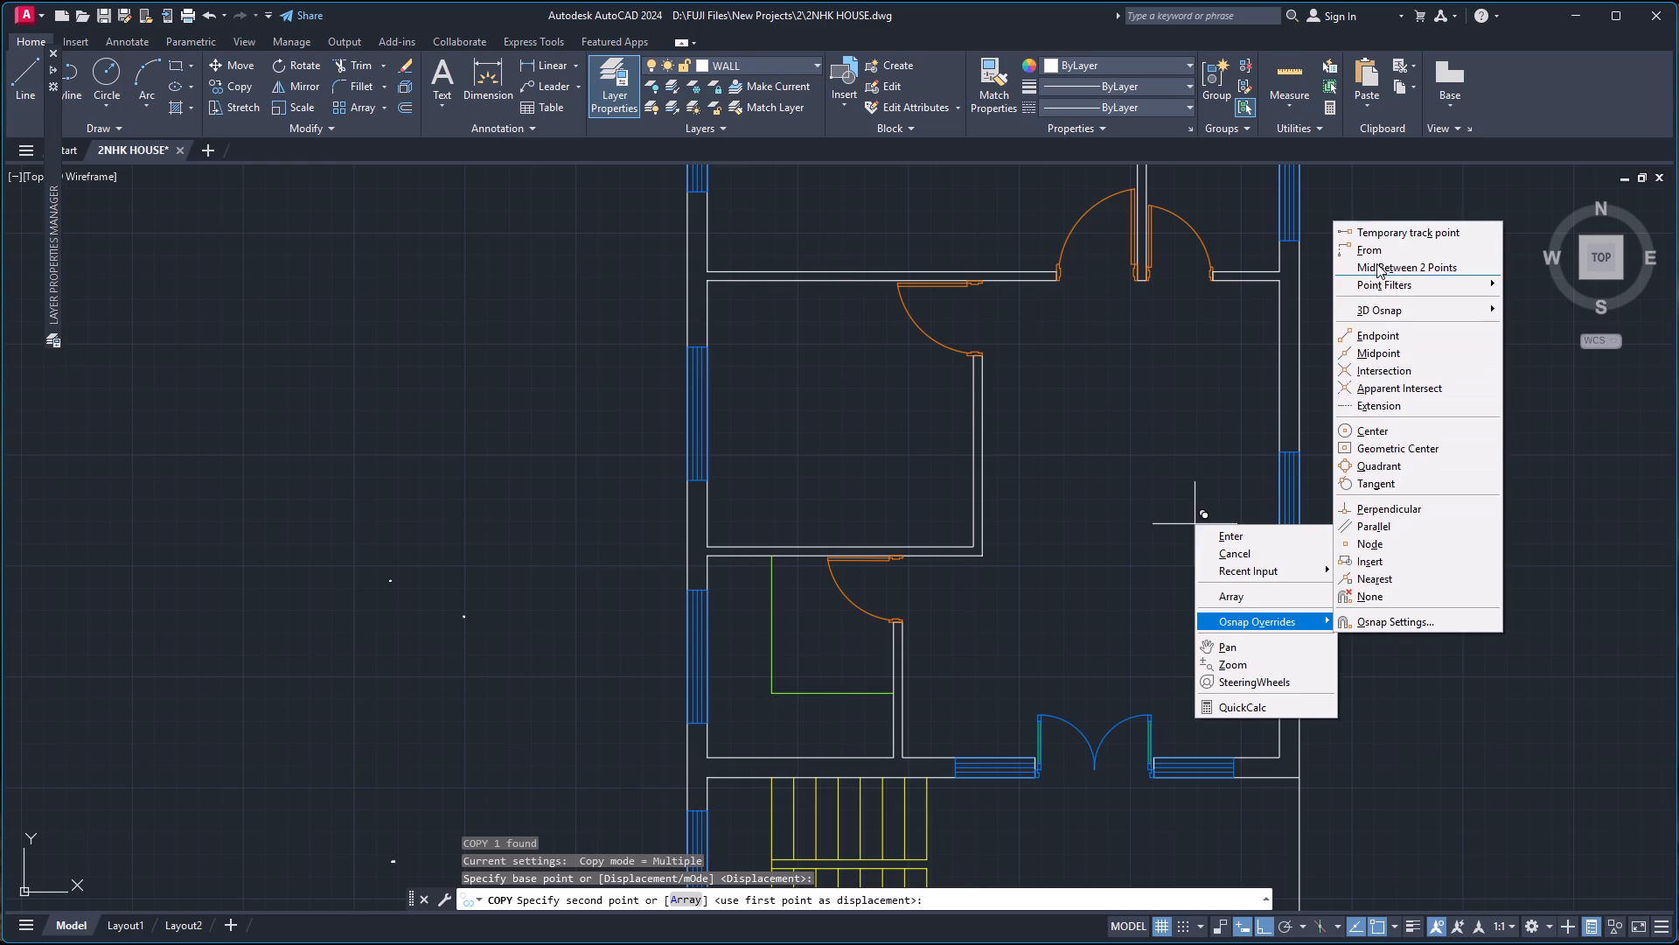
click(1376, 263)
click(1280, 279)
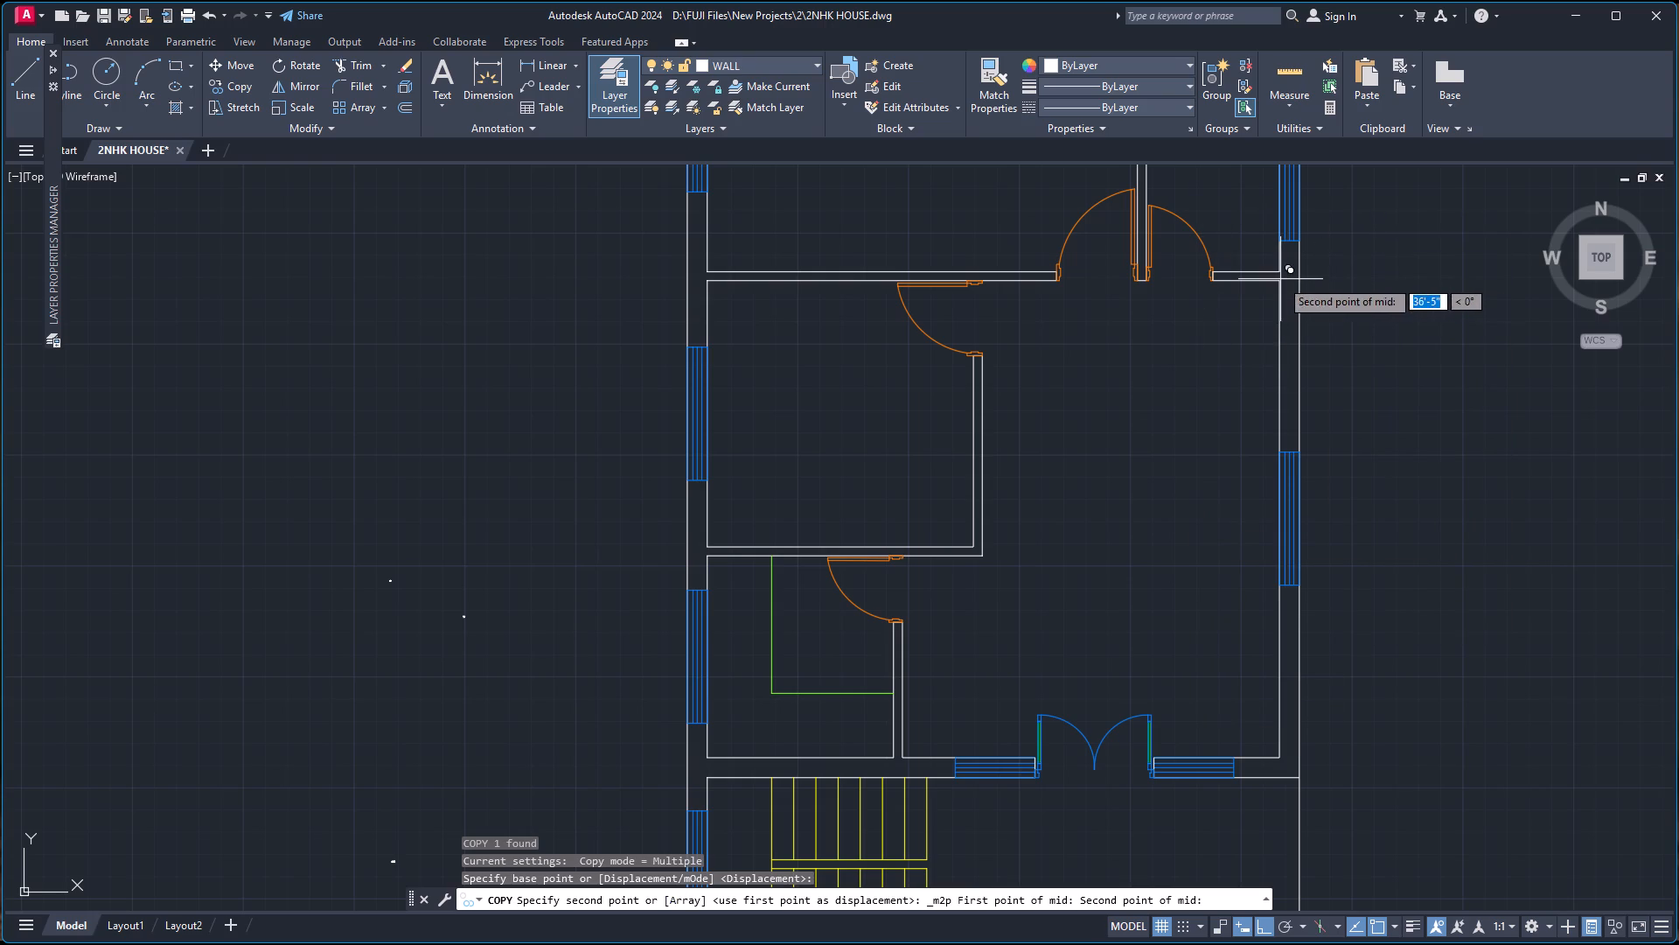
click(1273, 757)
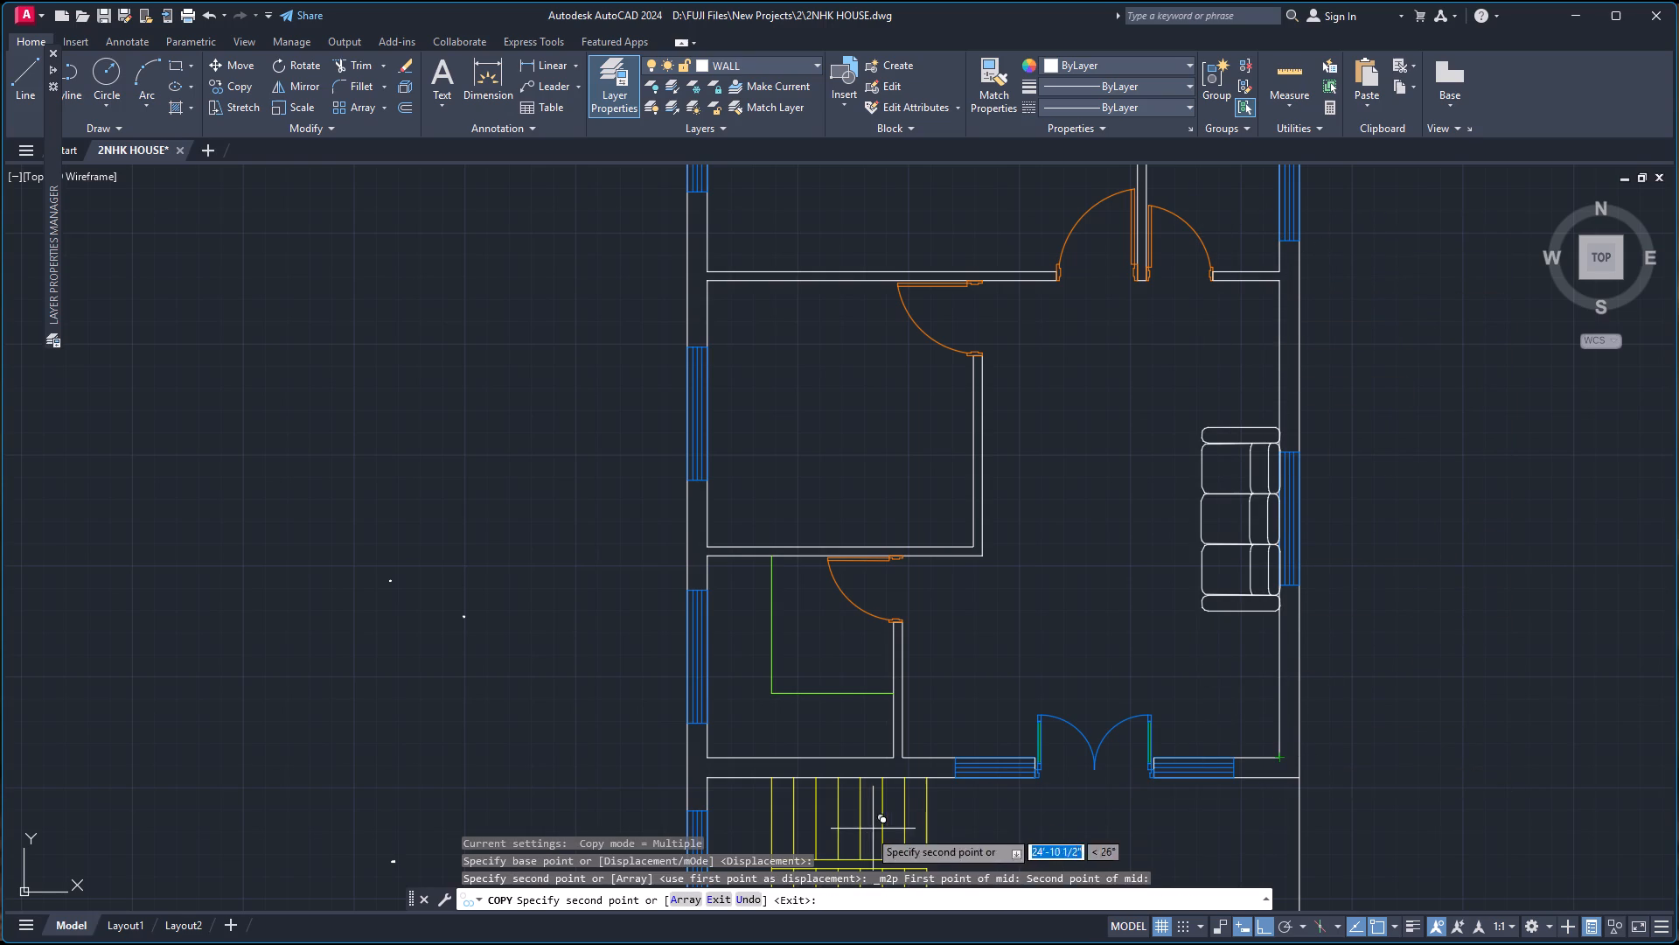
key(Escape)
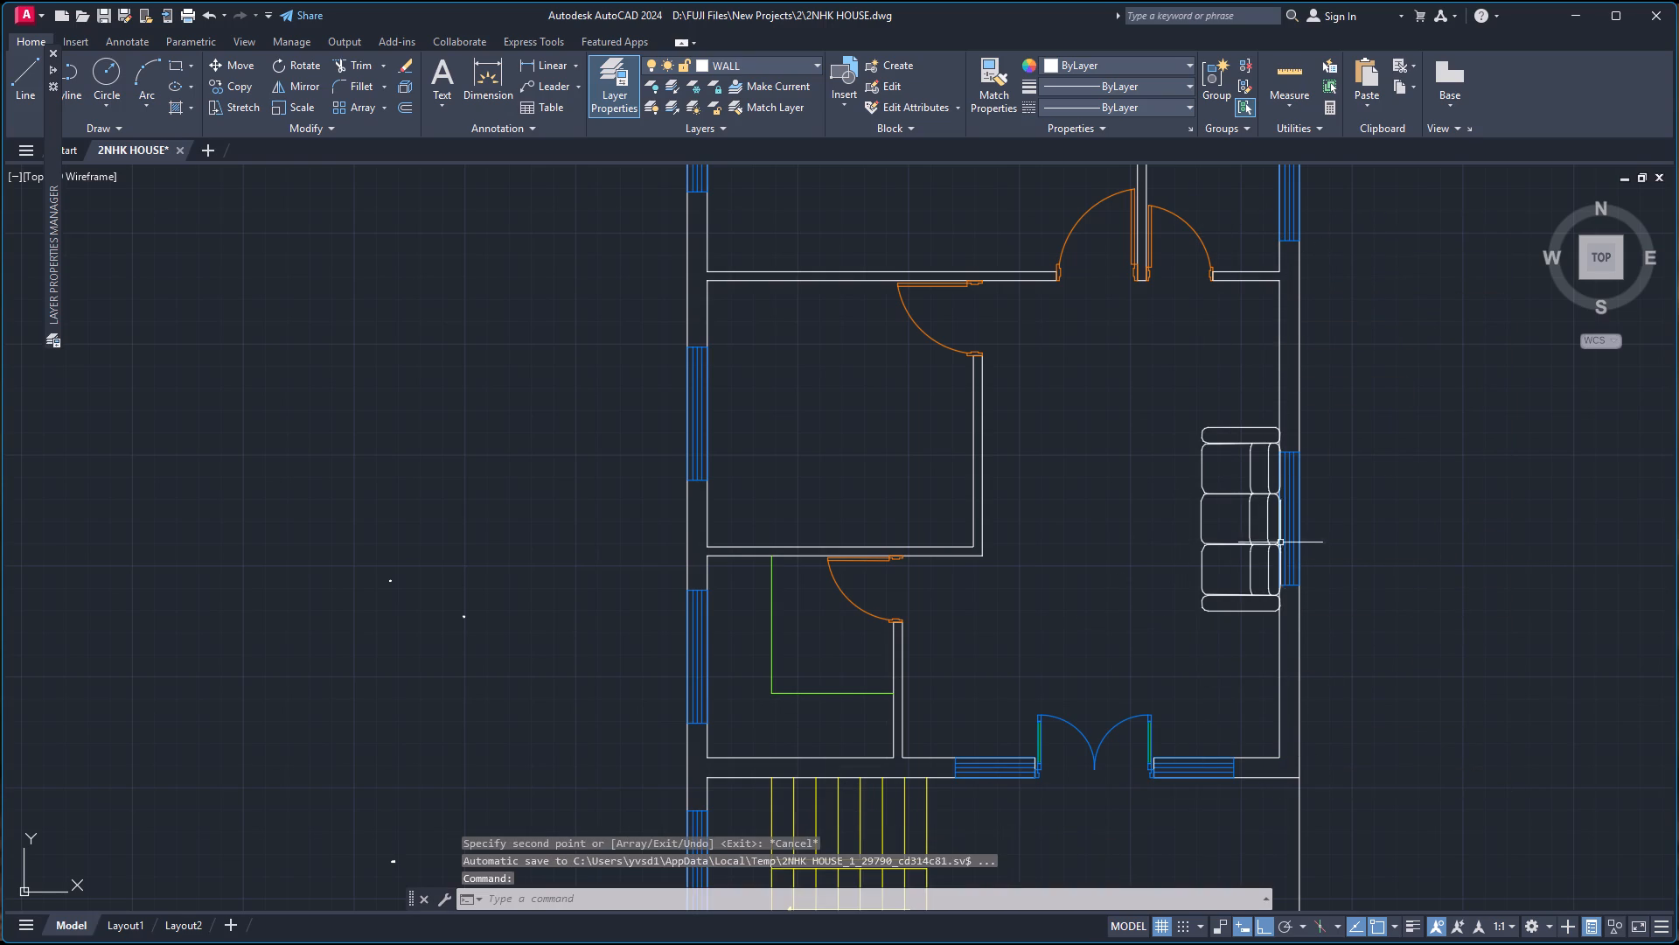
Move the hall sofa slightly west, leaving a small gap between its back and the windowed east wall.
scroll(1285, 550, up, 3)
scroll(1226, 313, down, 2)
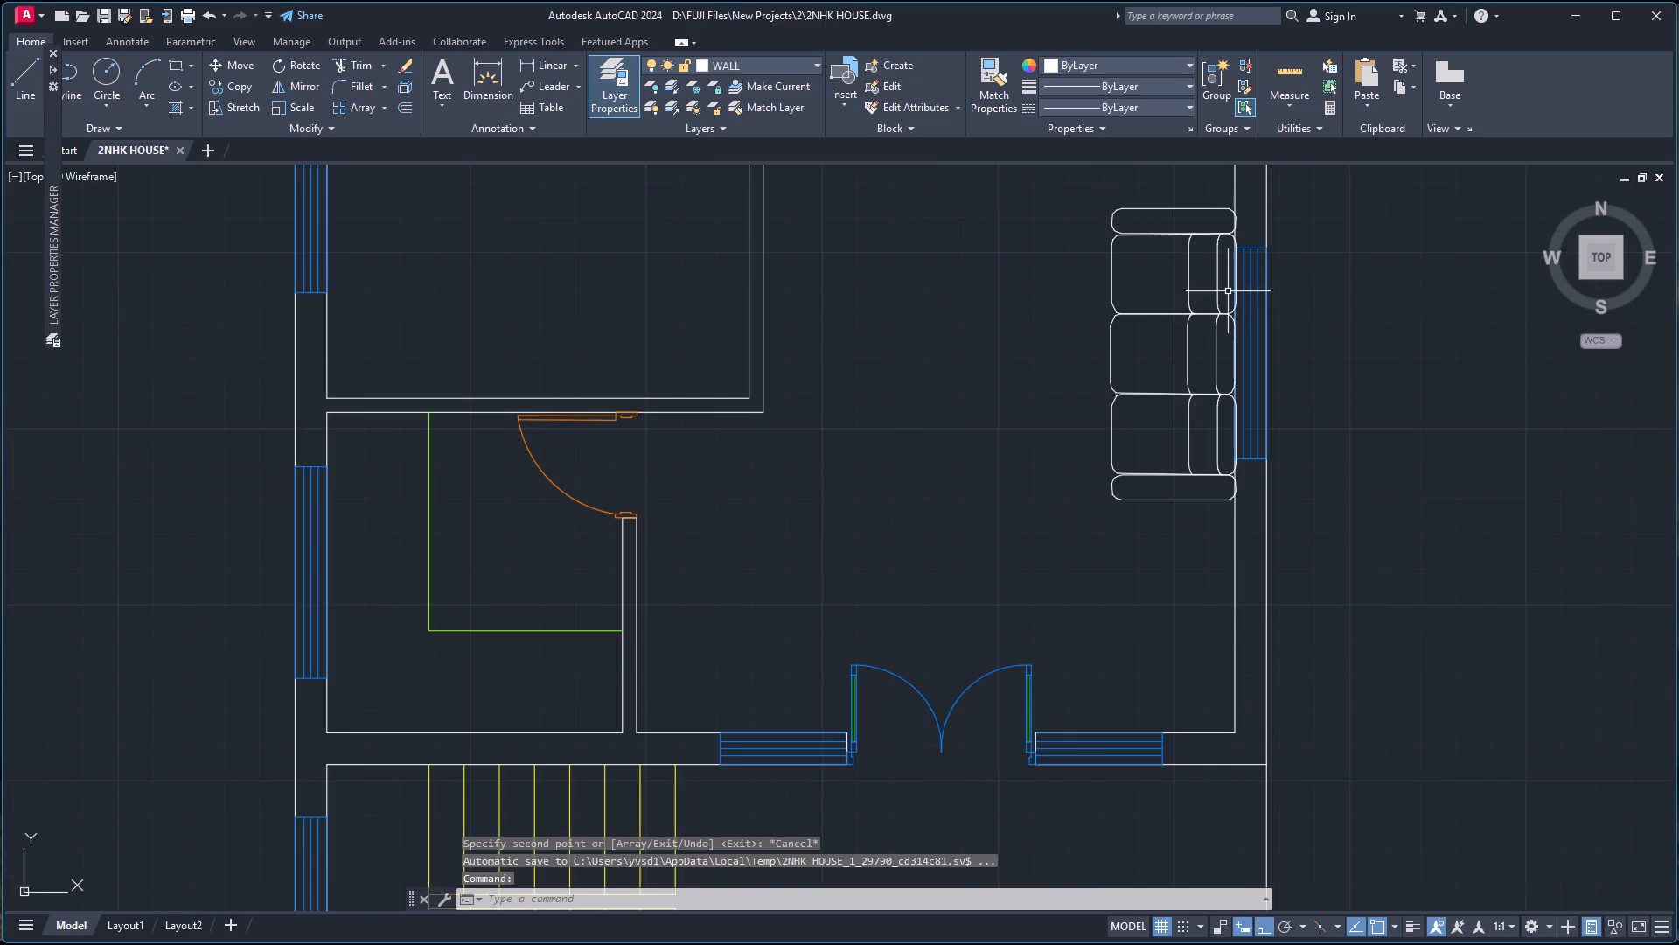
scroll(1223, 306, up, 1)
click(1222, 318)
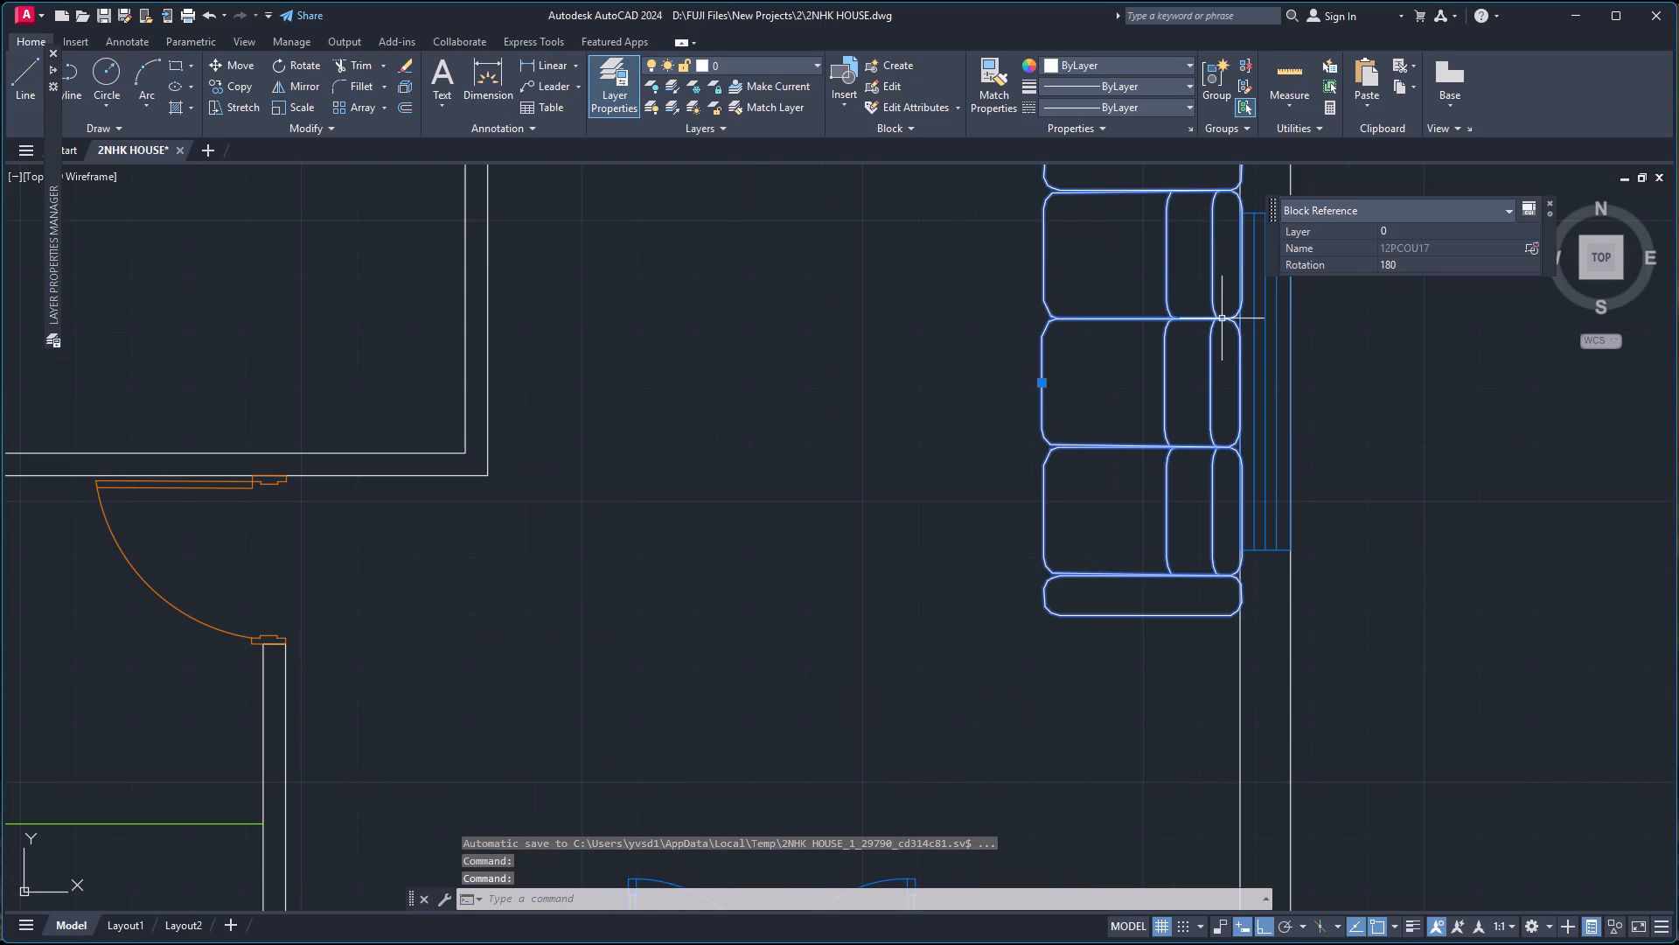
key(m)
key(Return)
scroll(1237, 402, up, 4)
click(1237, 397)
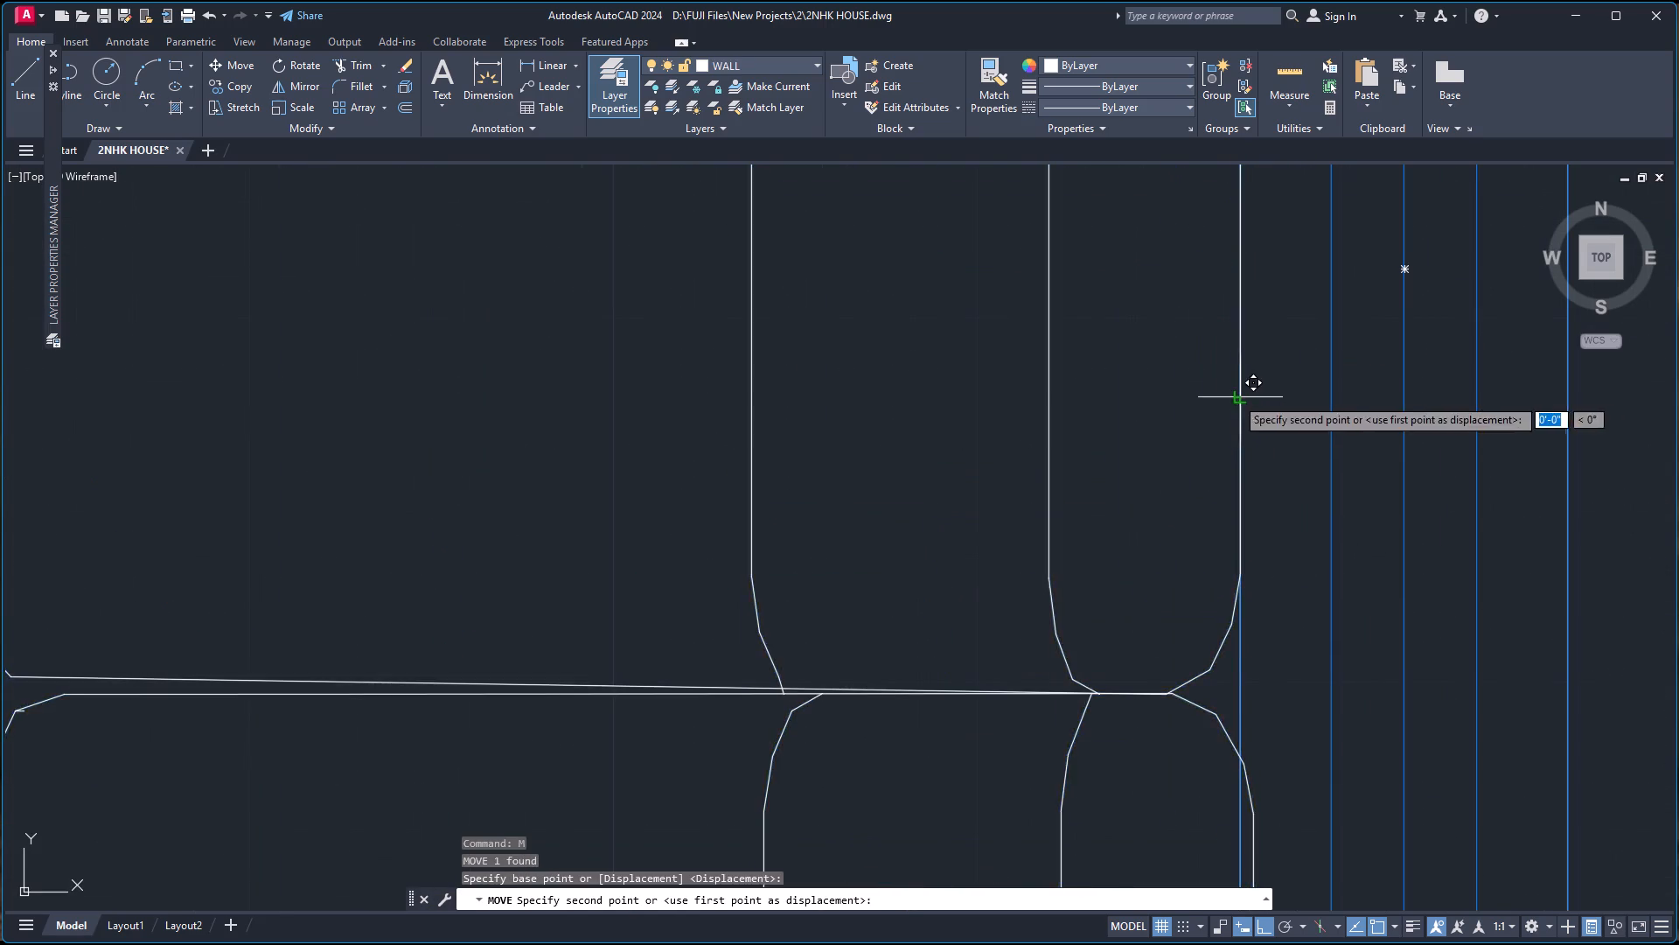
click(1196, 402)
scroll(1216, 380, down, 4)
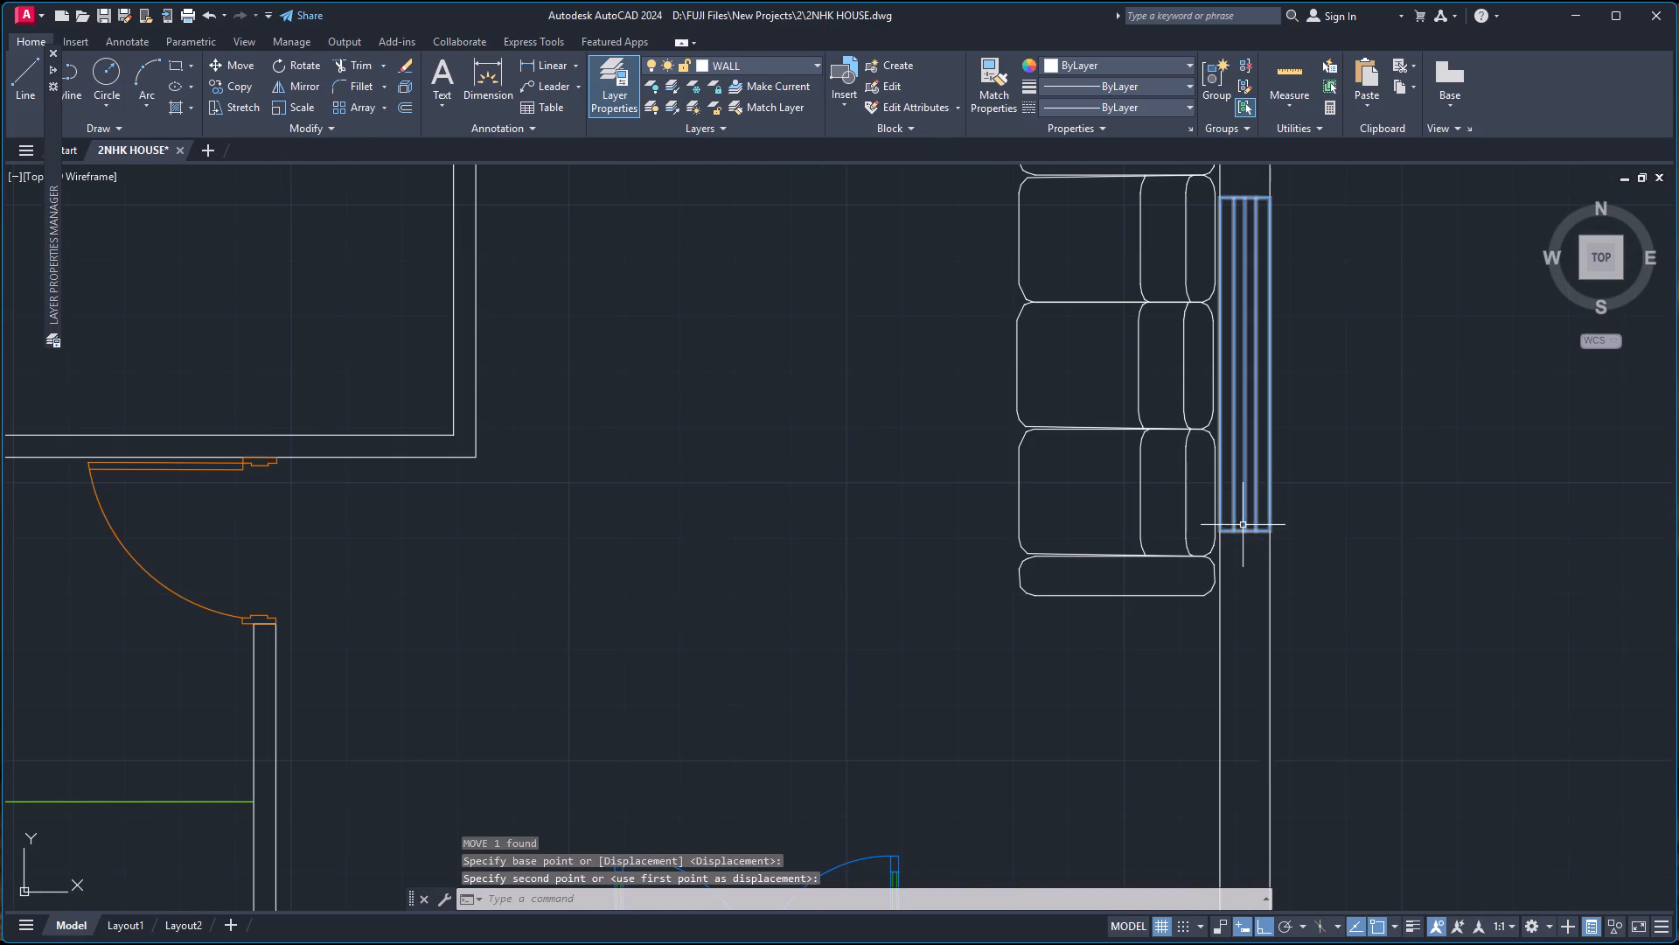
Make layer 0 current and draw a coffee-table rectangle about 1'-7 1/2" by 4'-8" just west of the hall sofa.
scroll(1224, 533, down, 2)
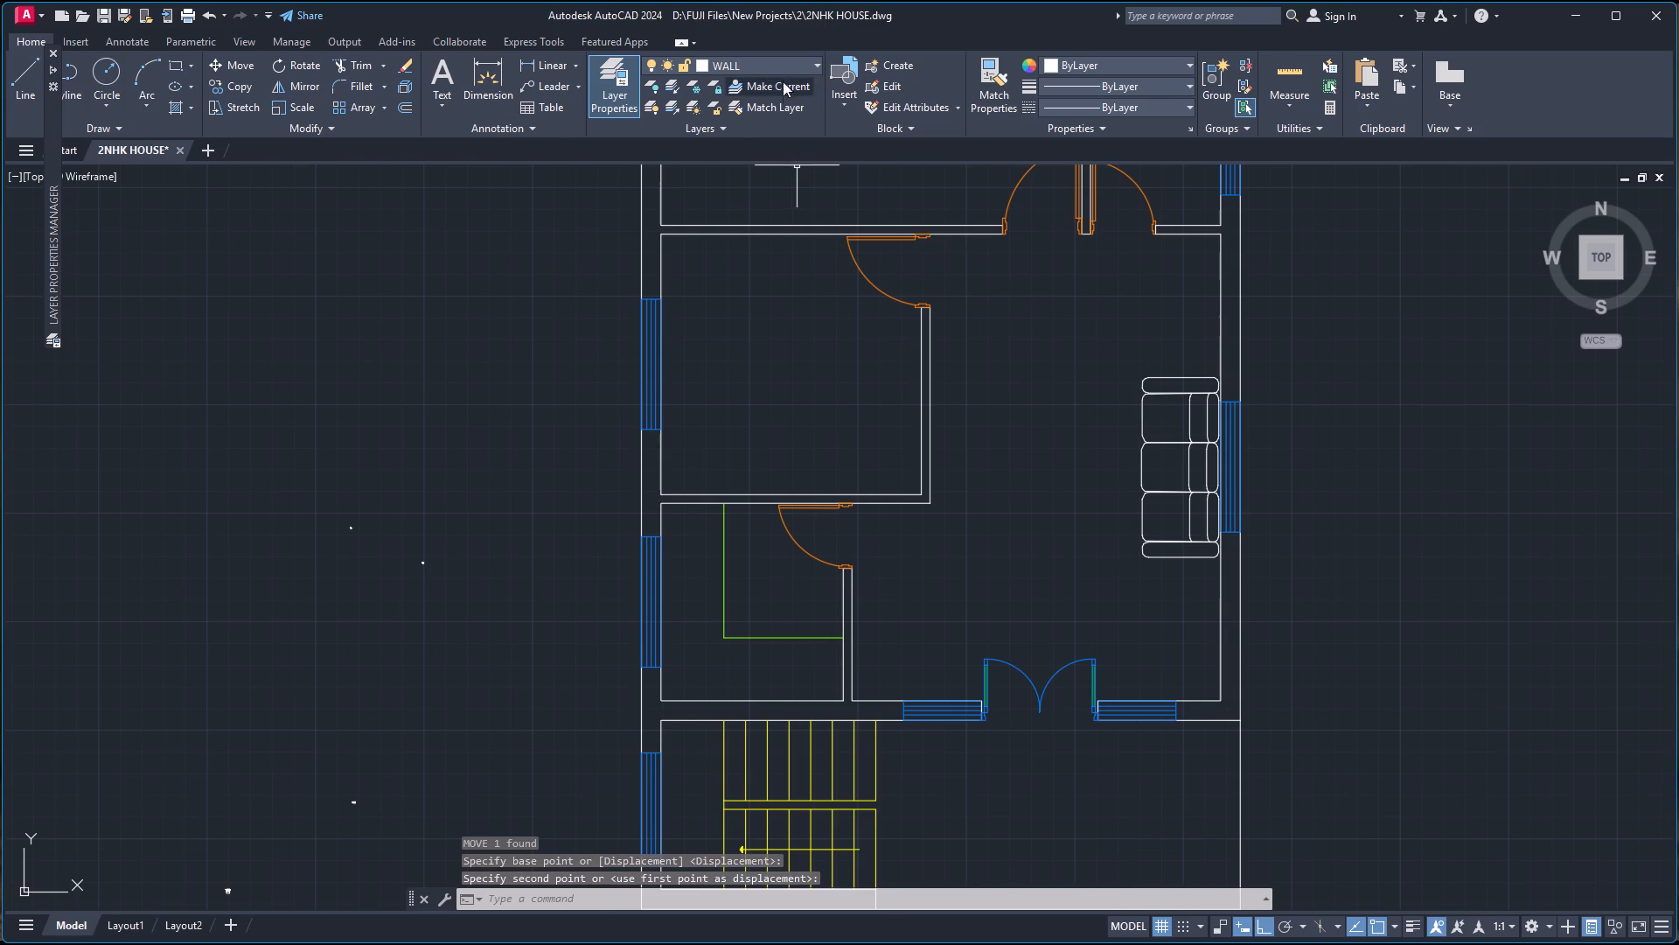
click(791, 68)
click(756, 102)
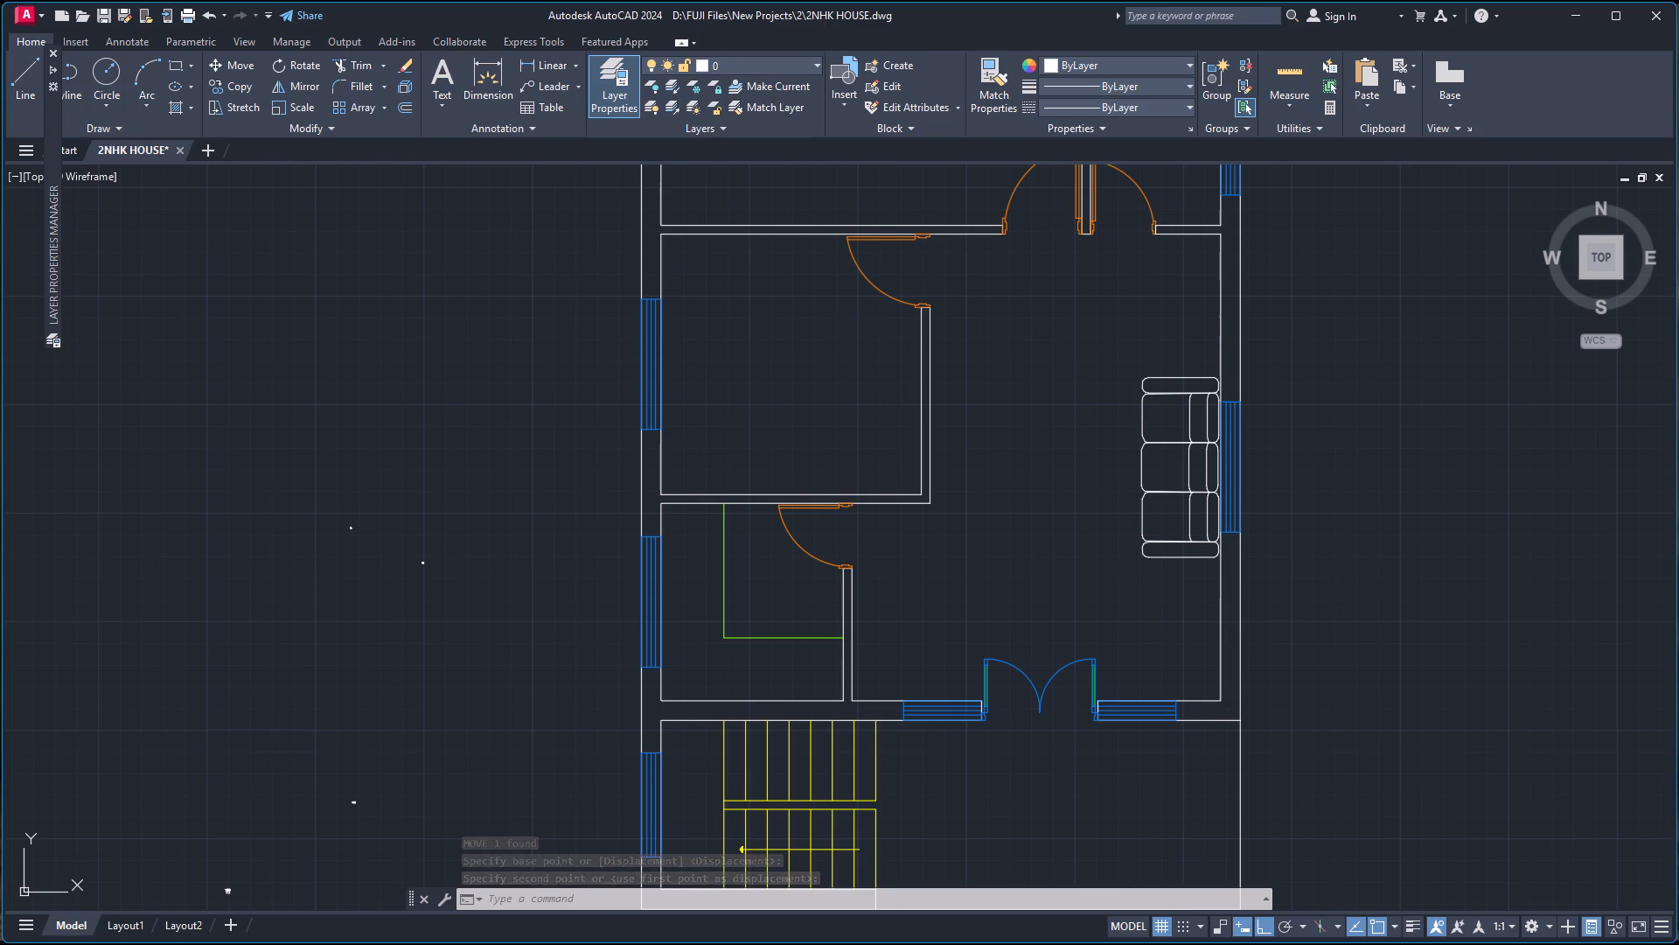
key(r)
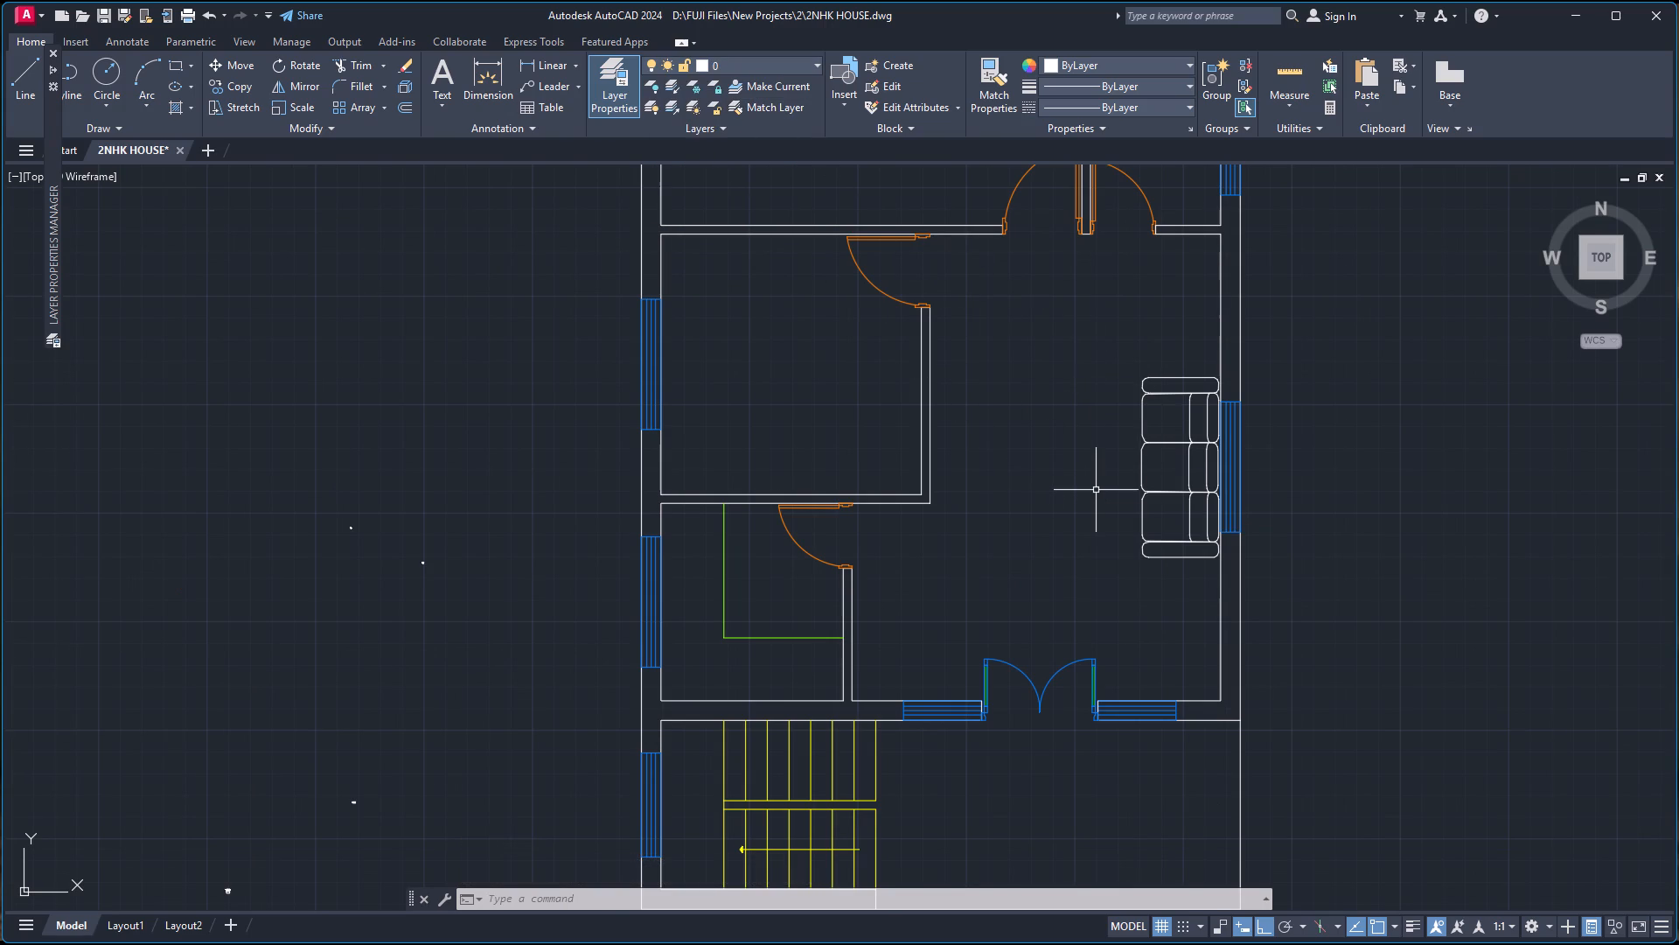
key(e)
key(c)
key(Return)
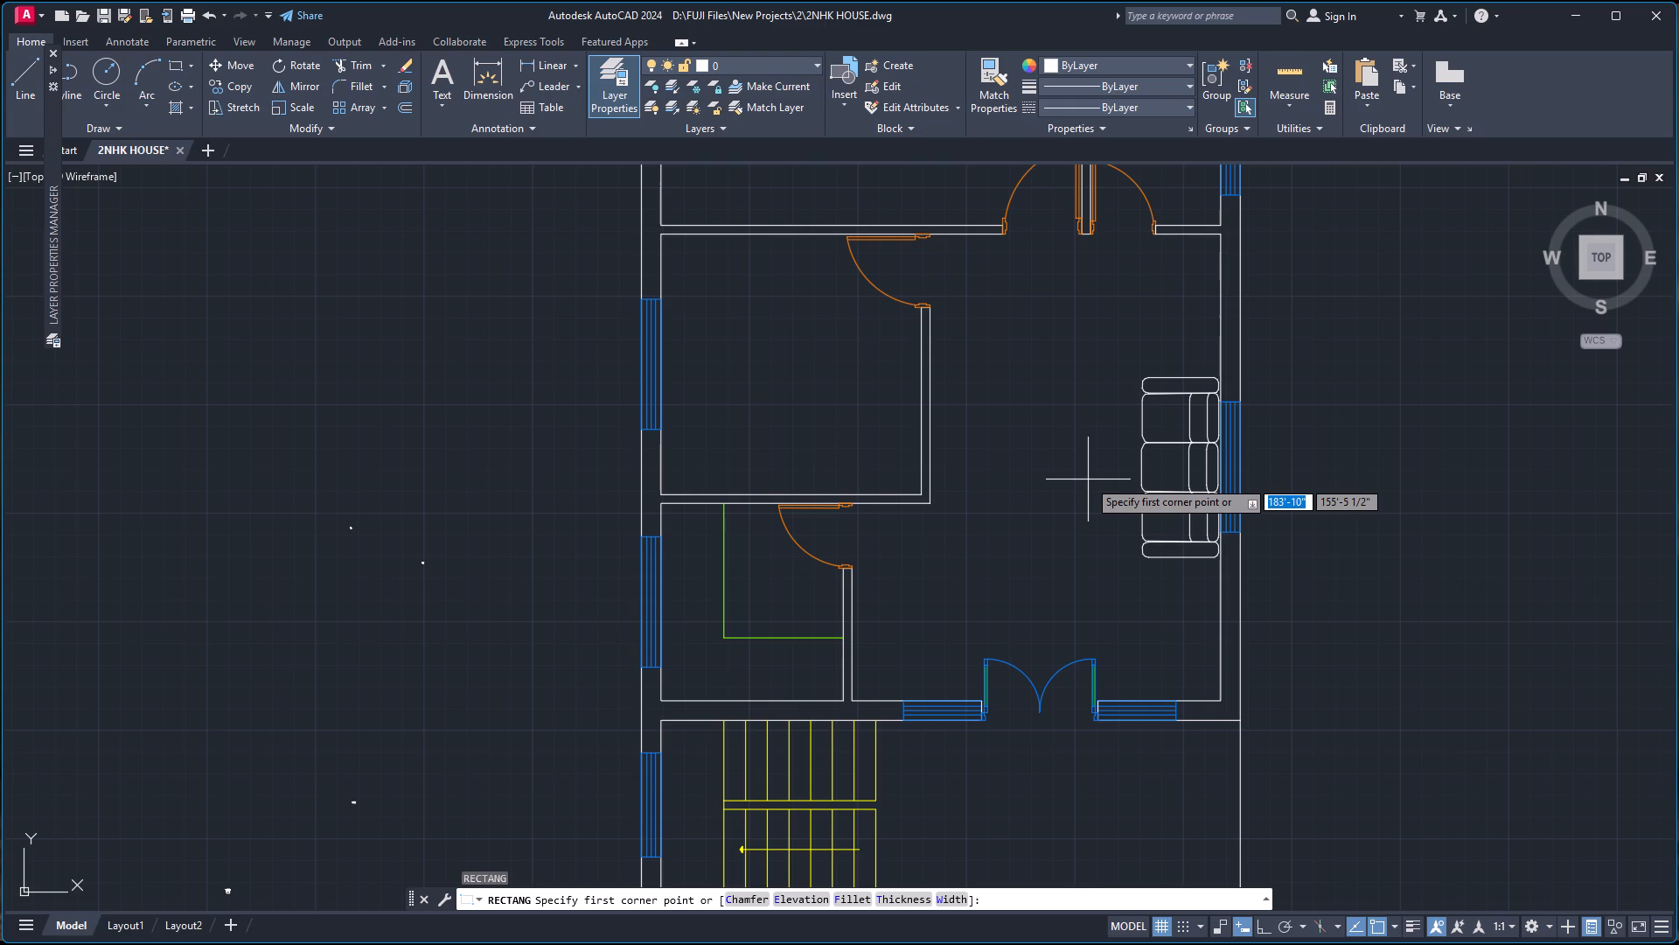
click(1083, 411)
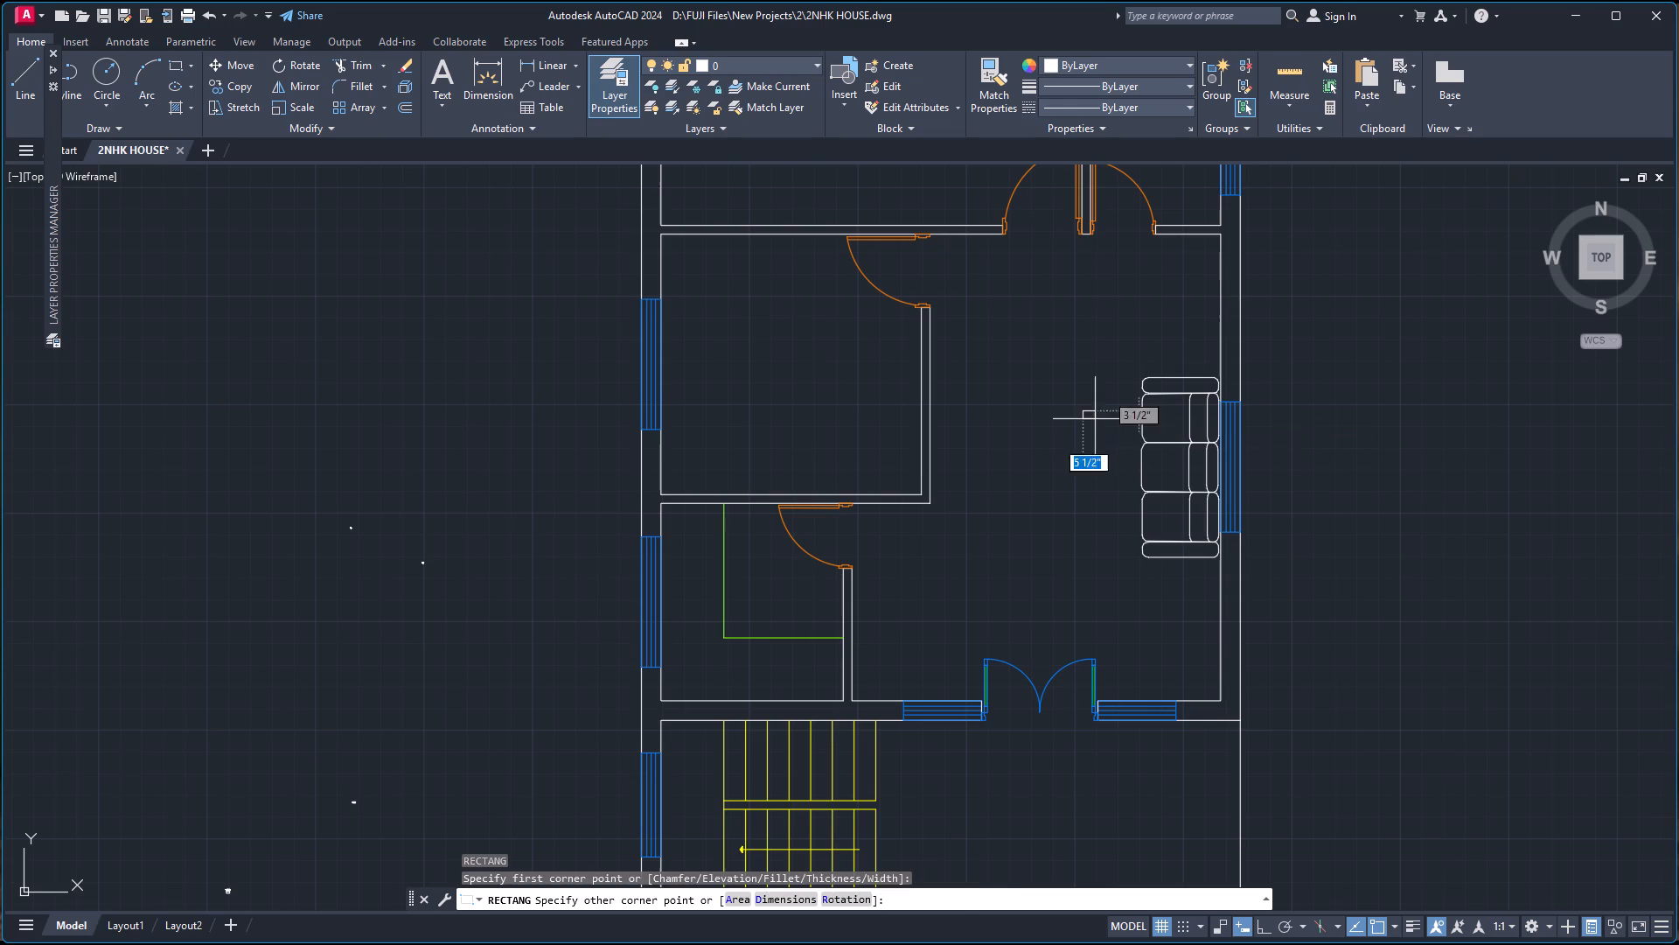
click(1125, 533)
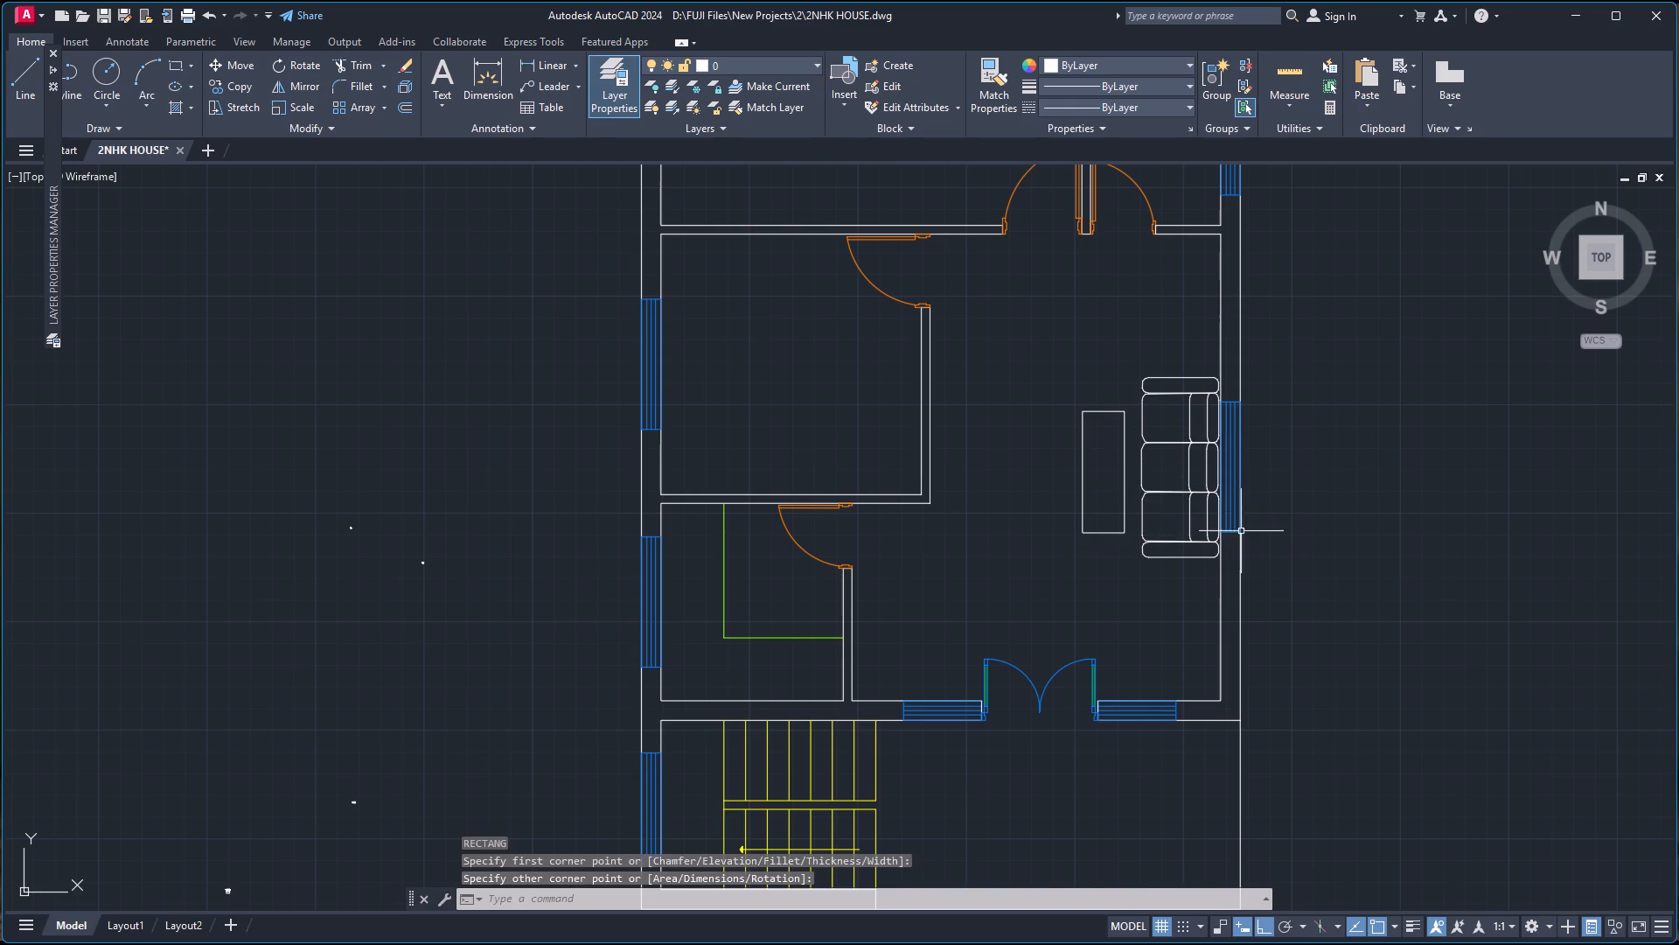
Delete the spare three-seat sofa block lying outside the floor plan.
scroll(1206, 607, down, 2)
click(827, 788)
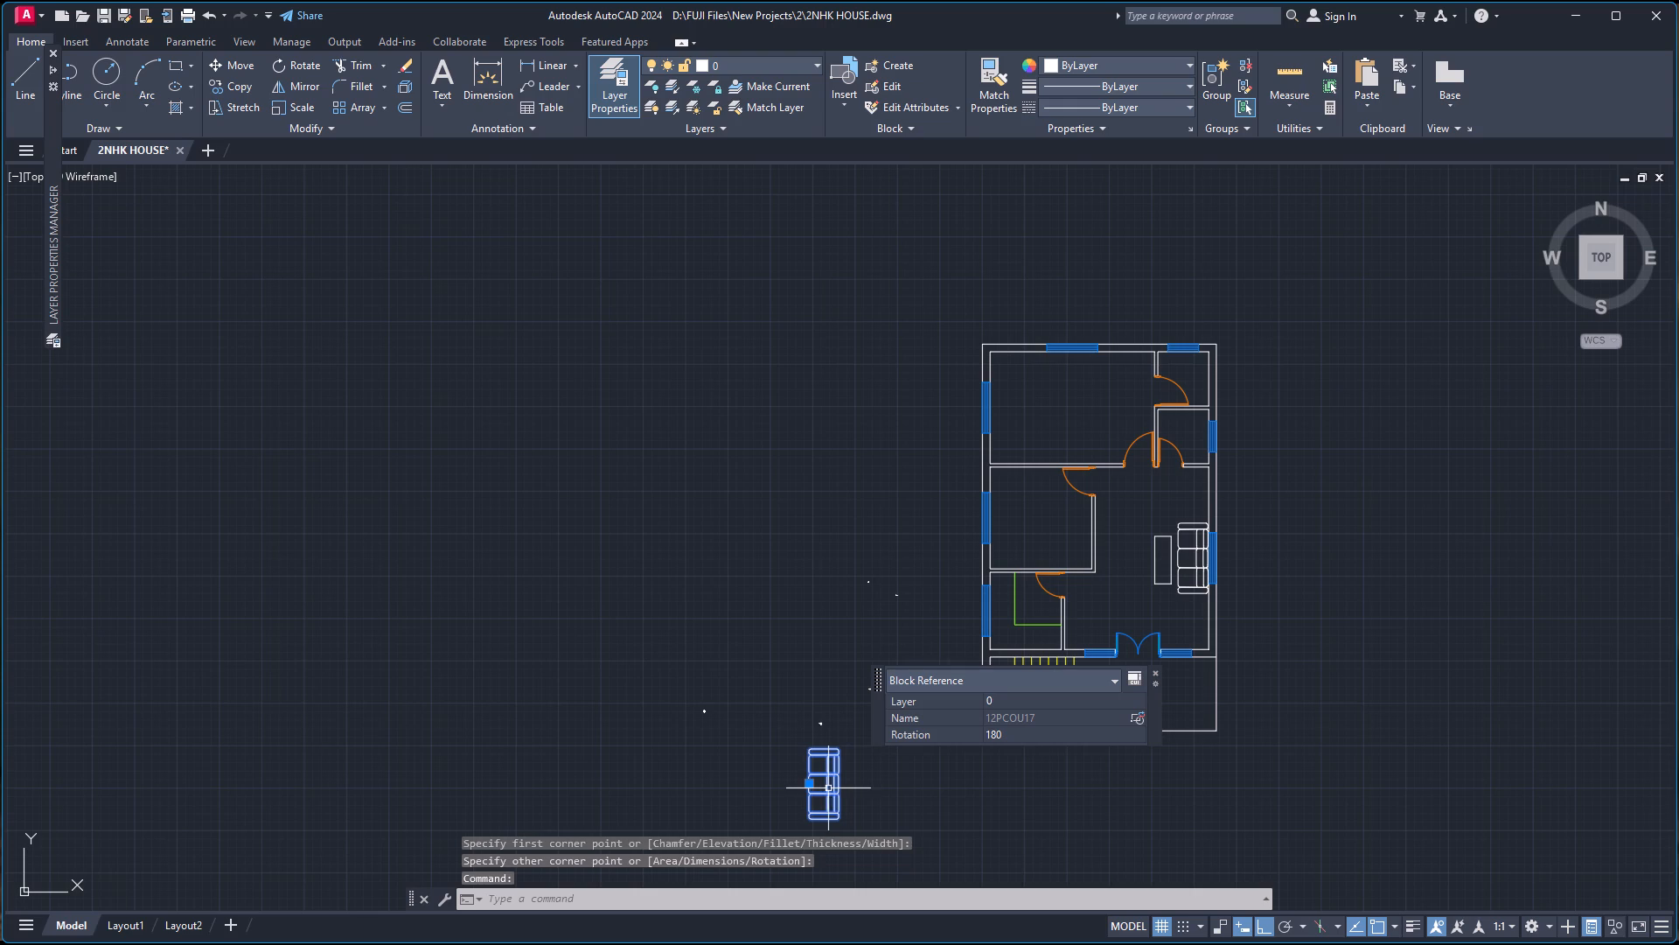
key(Delete)
Edit the six-chair dining table block by erasing the two end chairs, and save the block changes.
scroll(751, 698, up, 3)
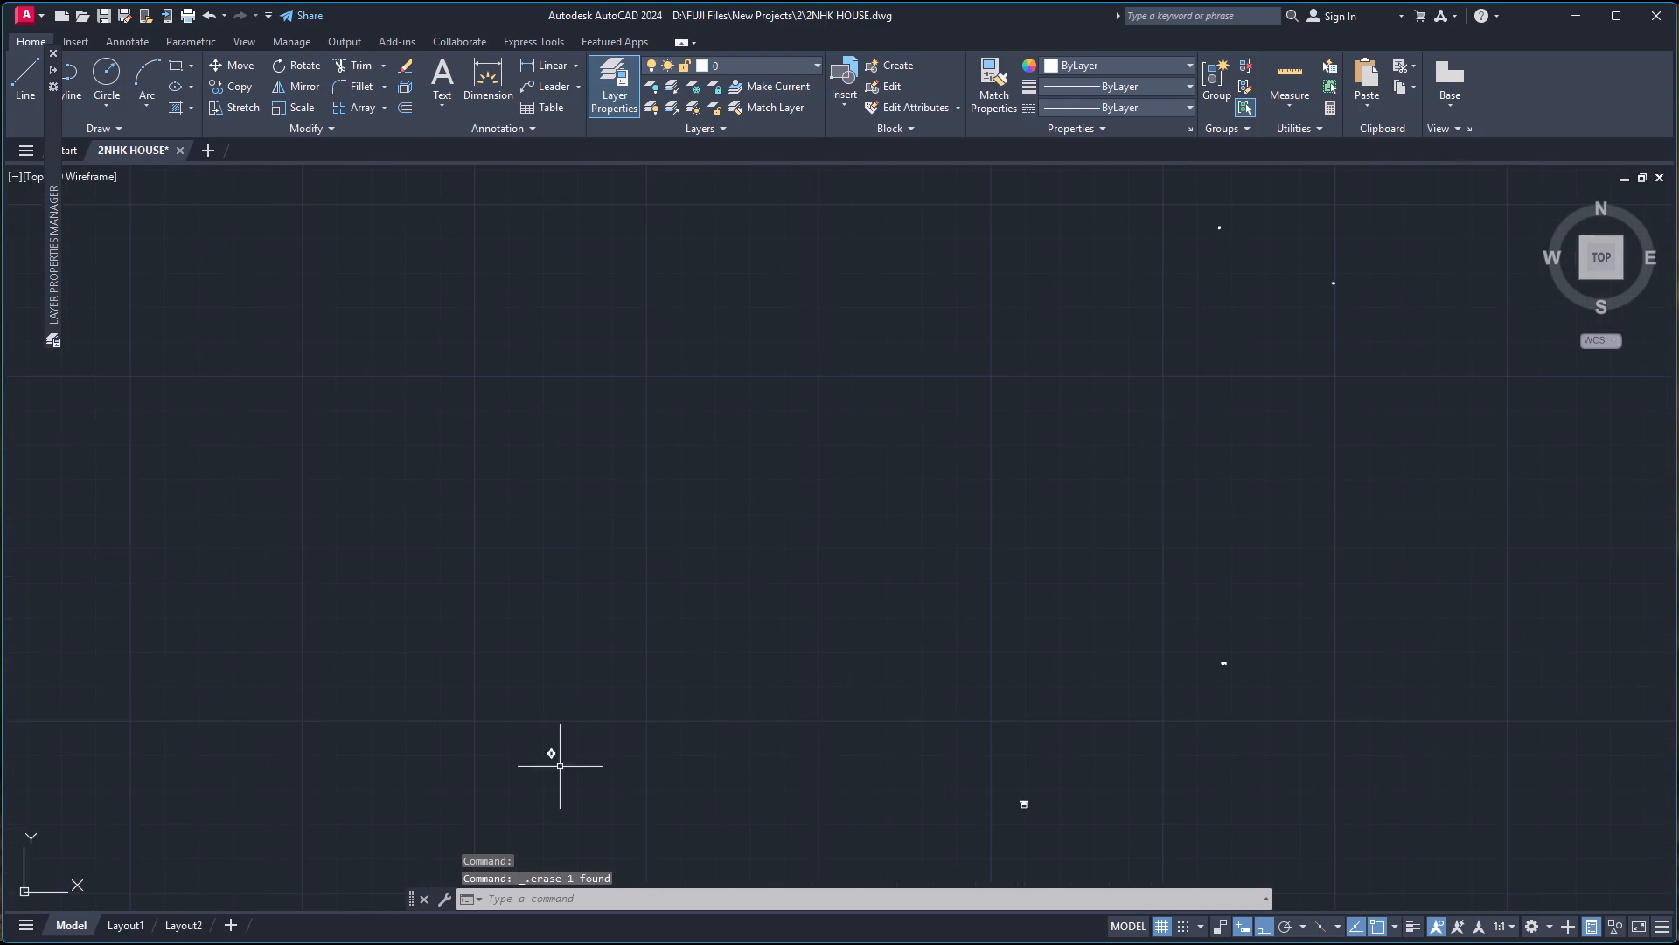
scroll(556, 766, up, 5)
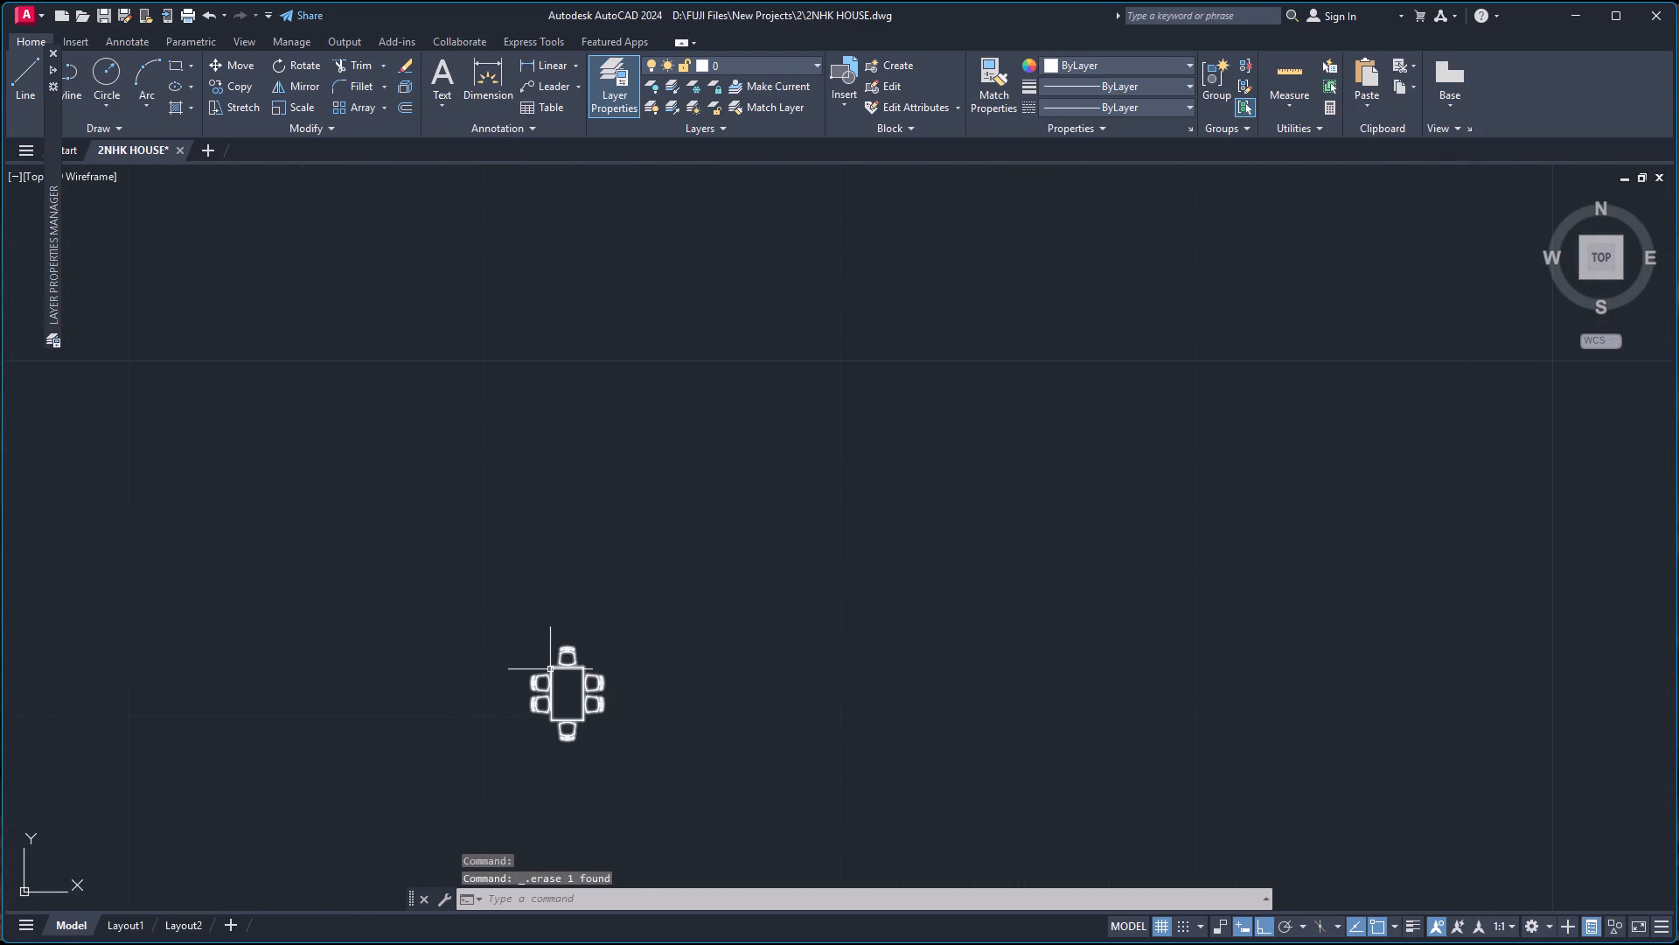
double_click(549, 669)
click(834, 594)
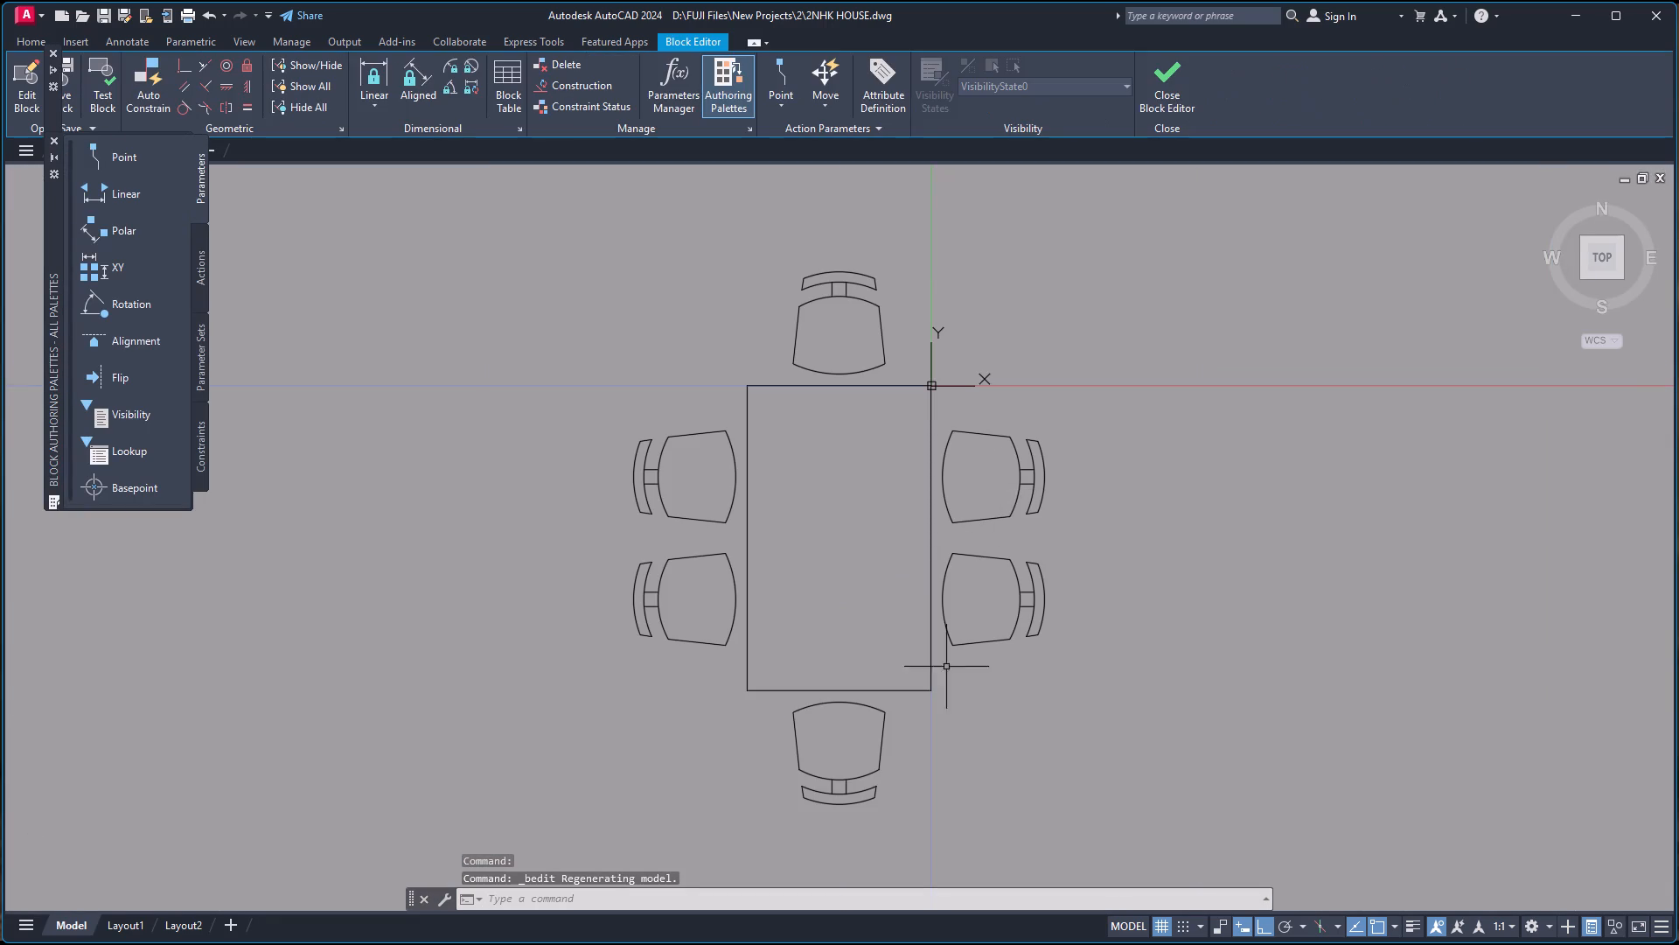
click(908, 837)
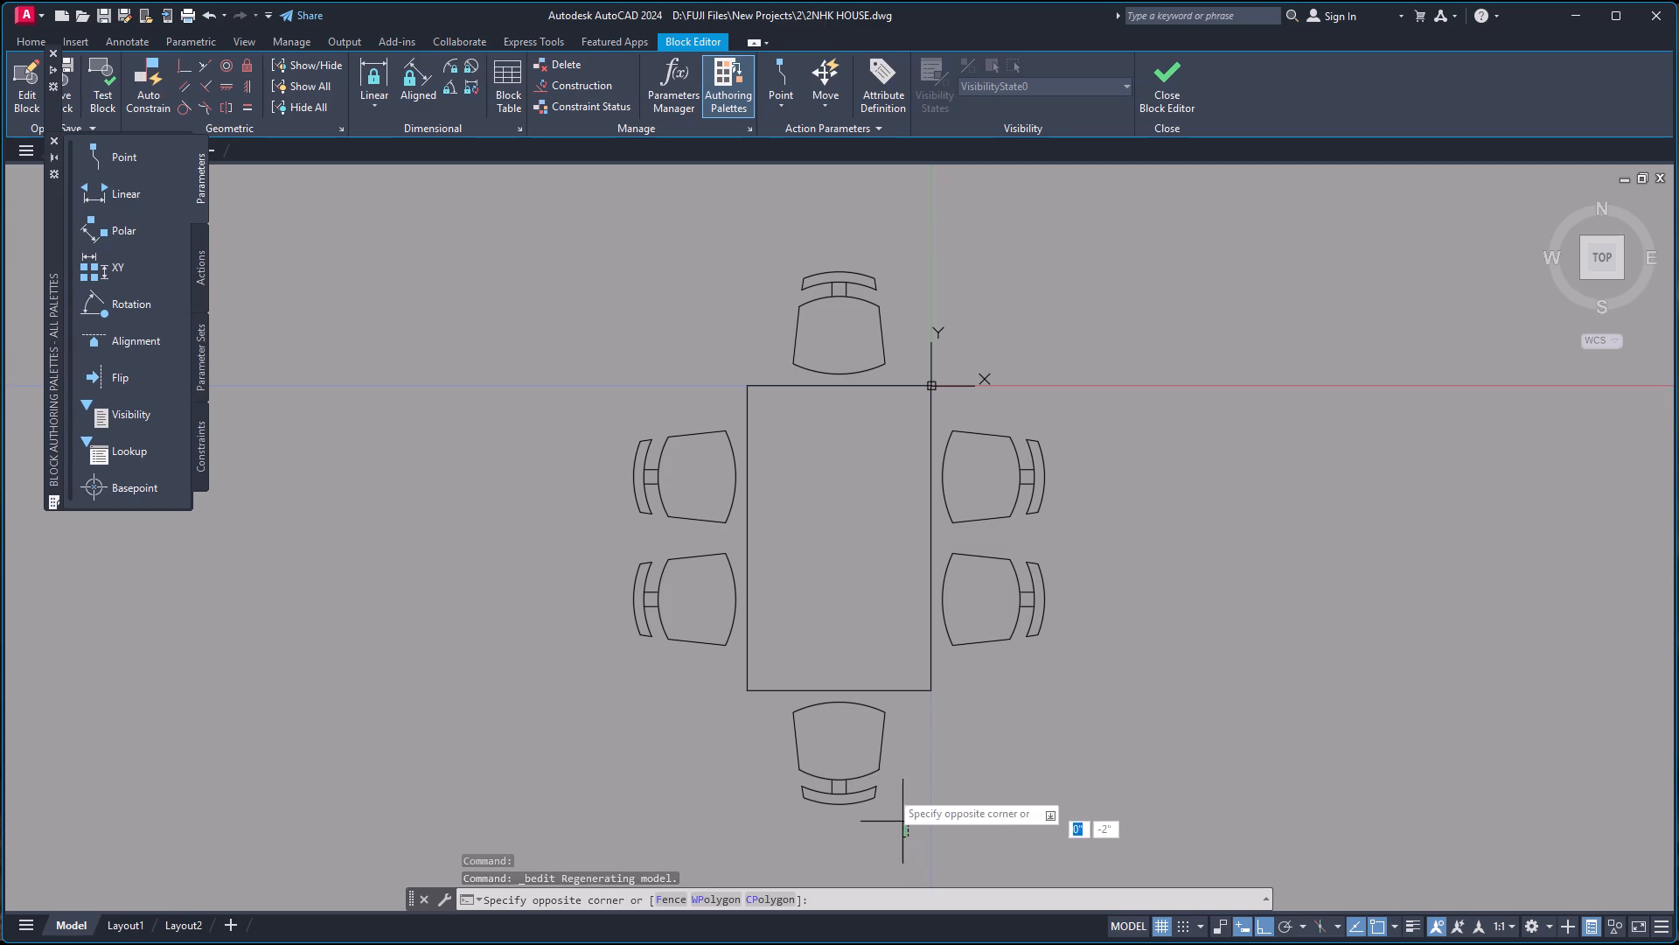
click(769, 700)
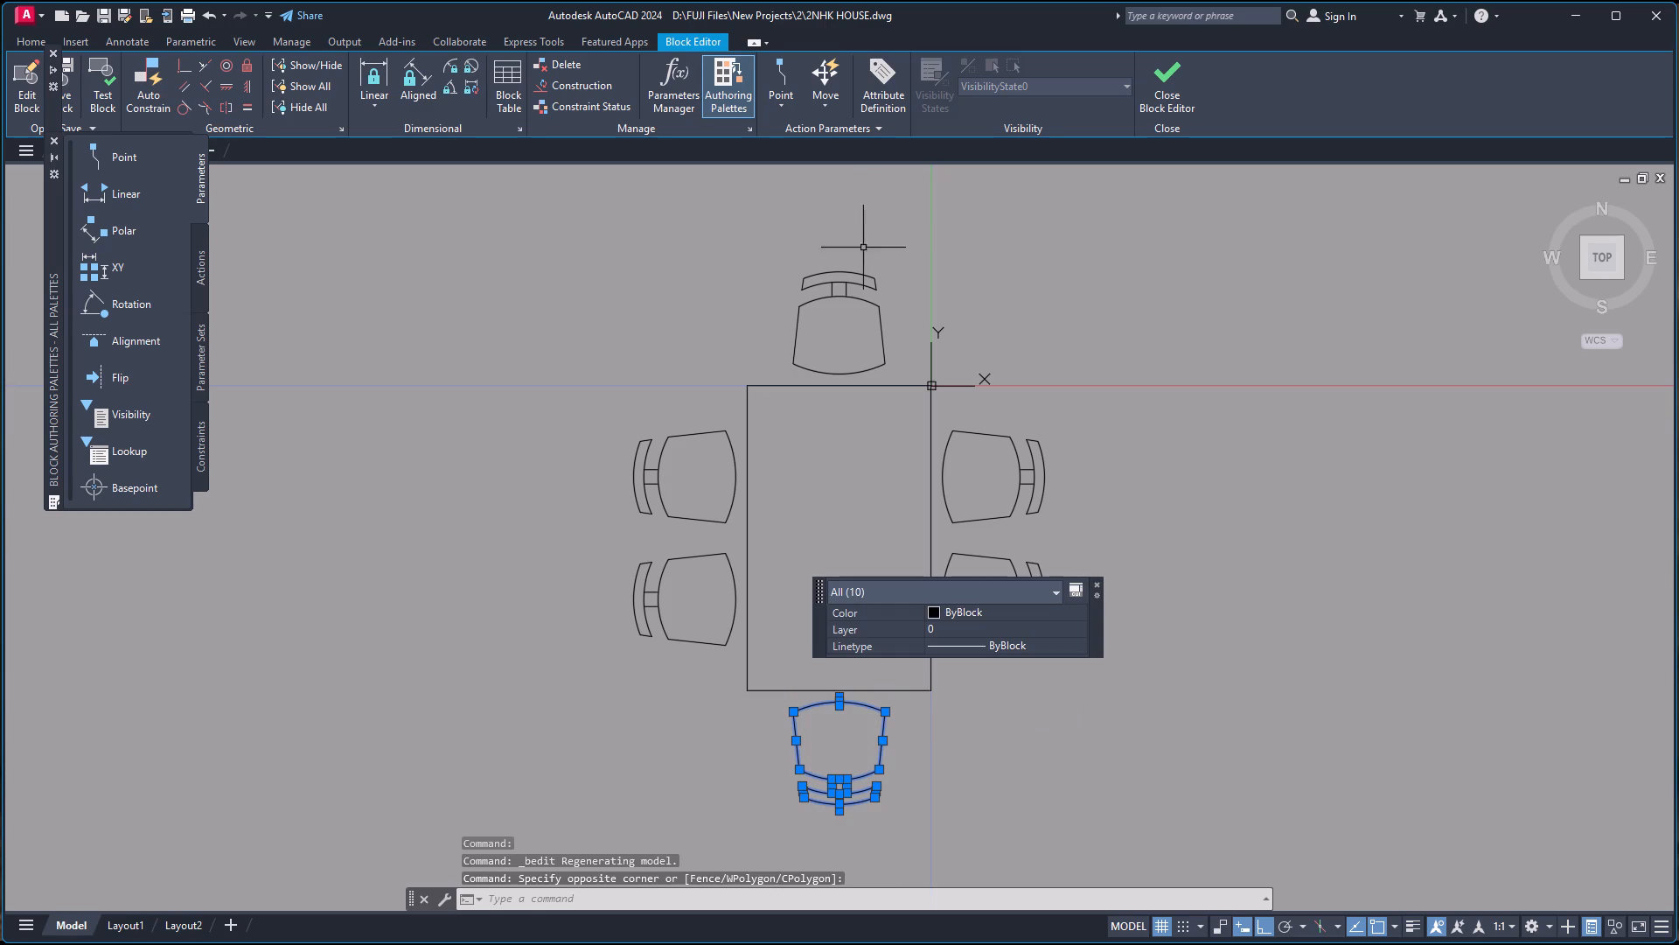
click(894, 377)
click(714, 269)
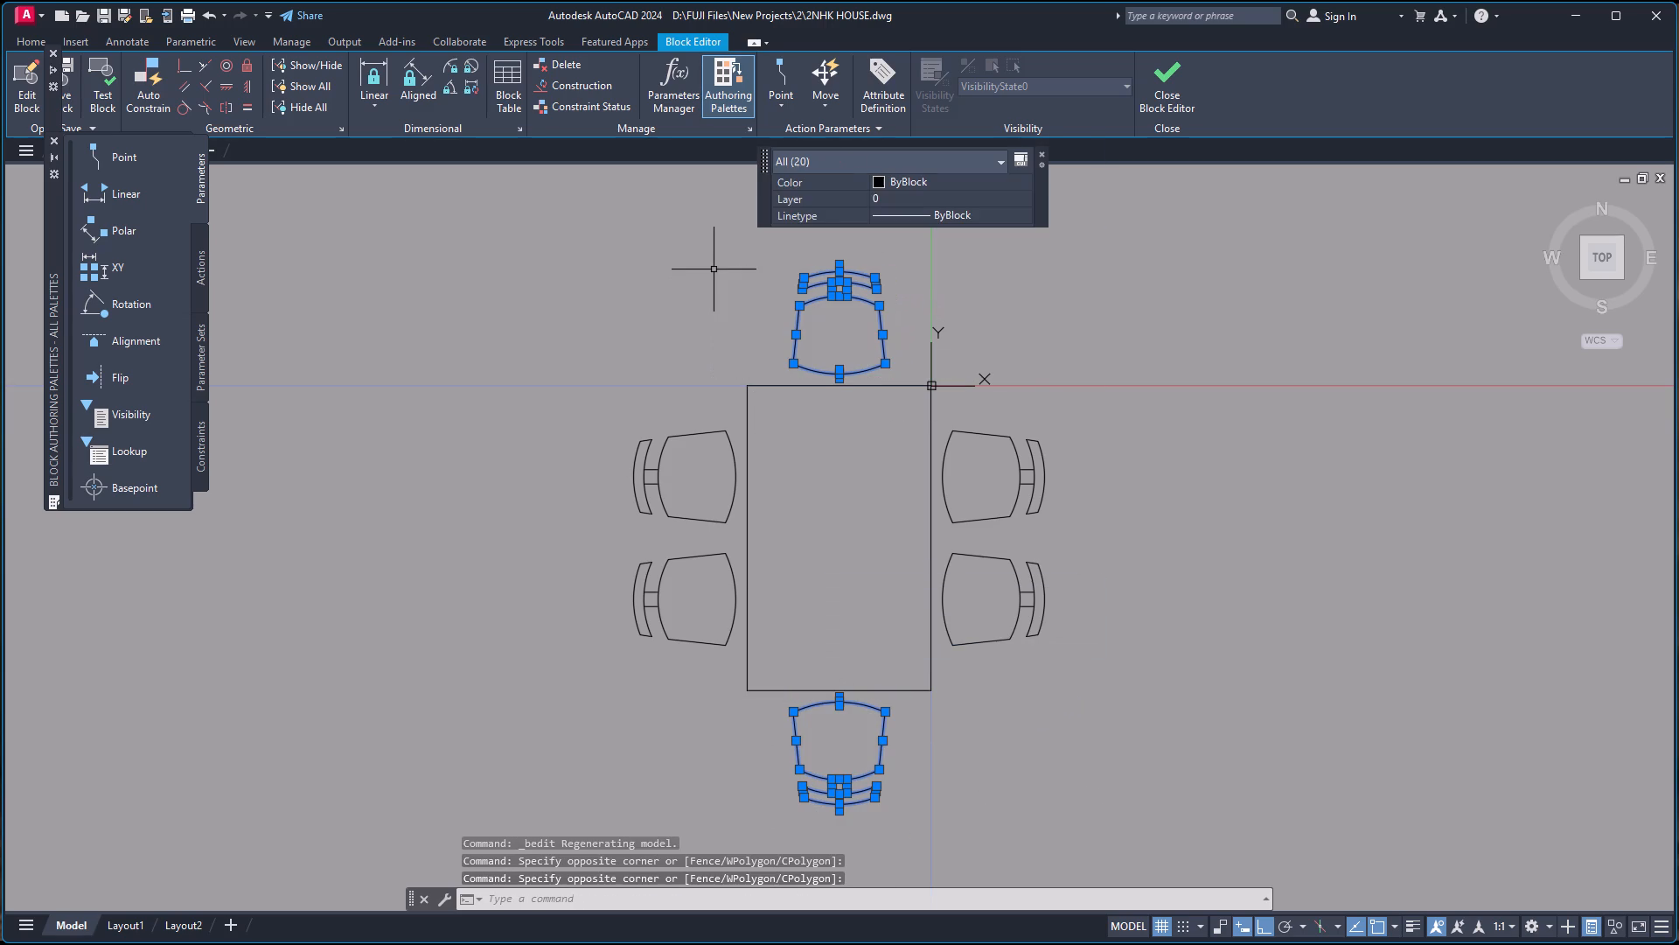
key(Delete)
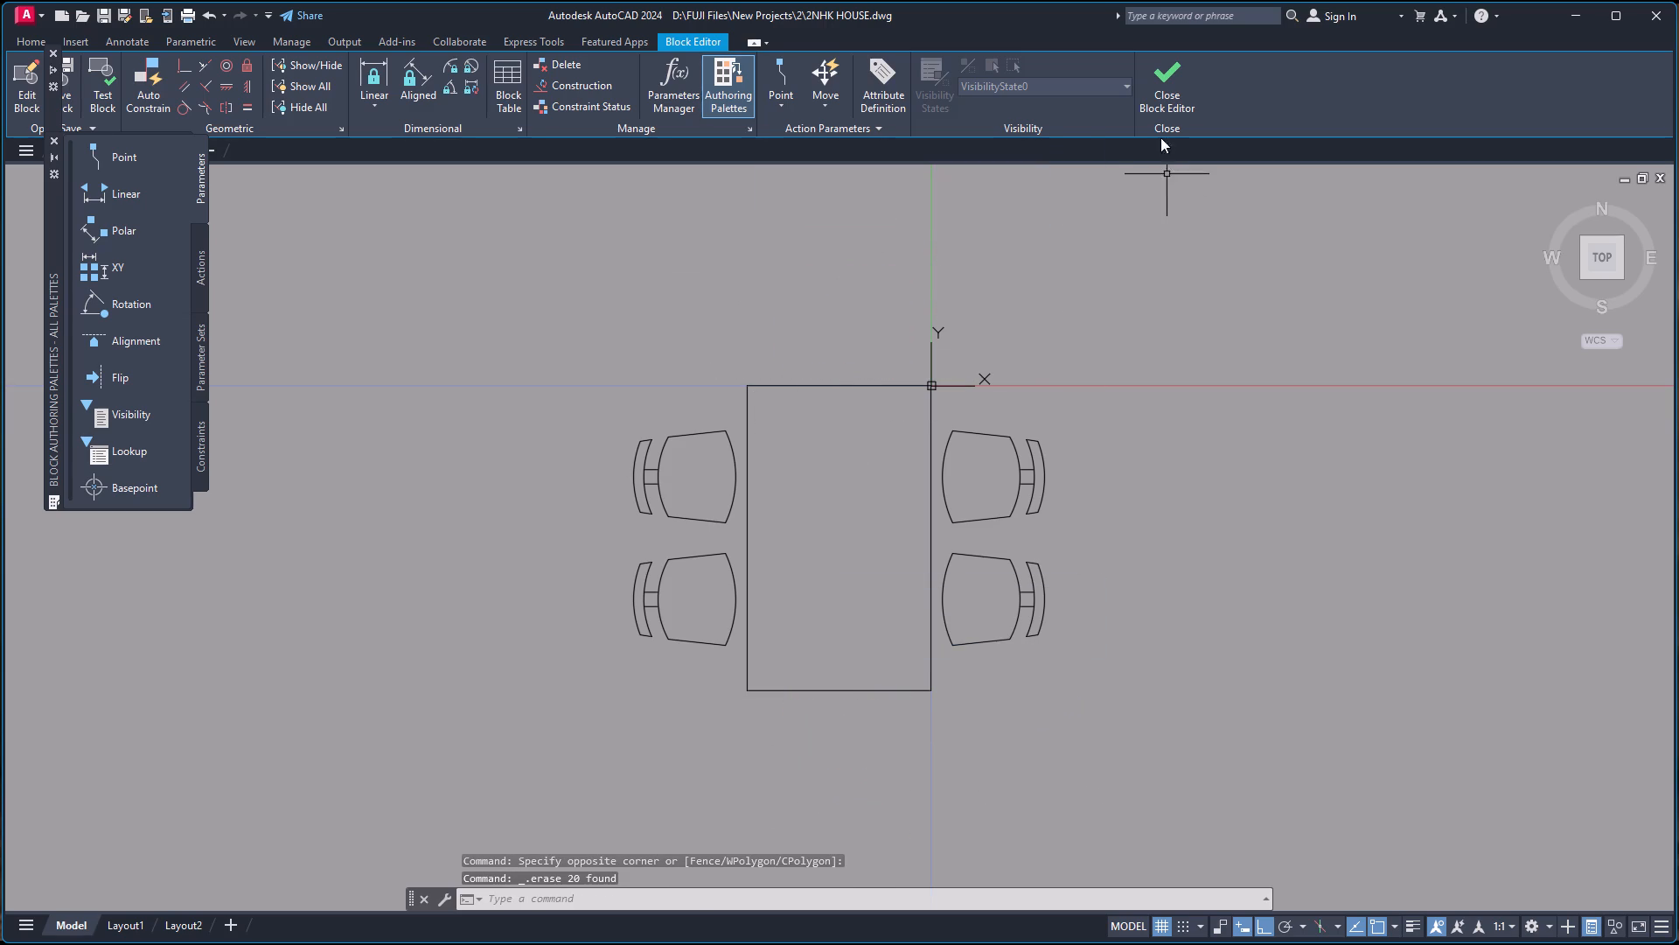
click(1162, 87)
click(846, 437)
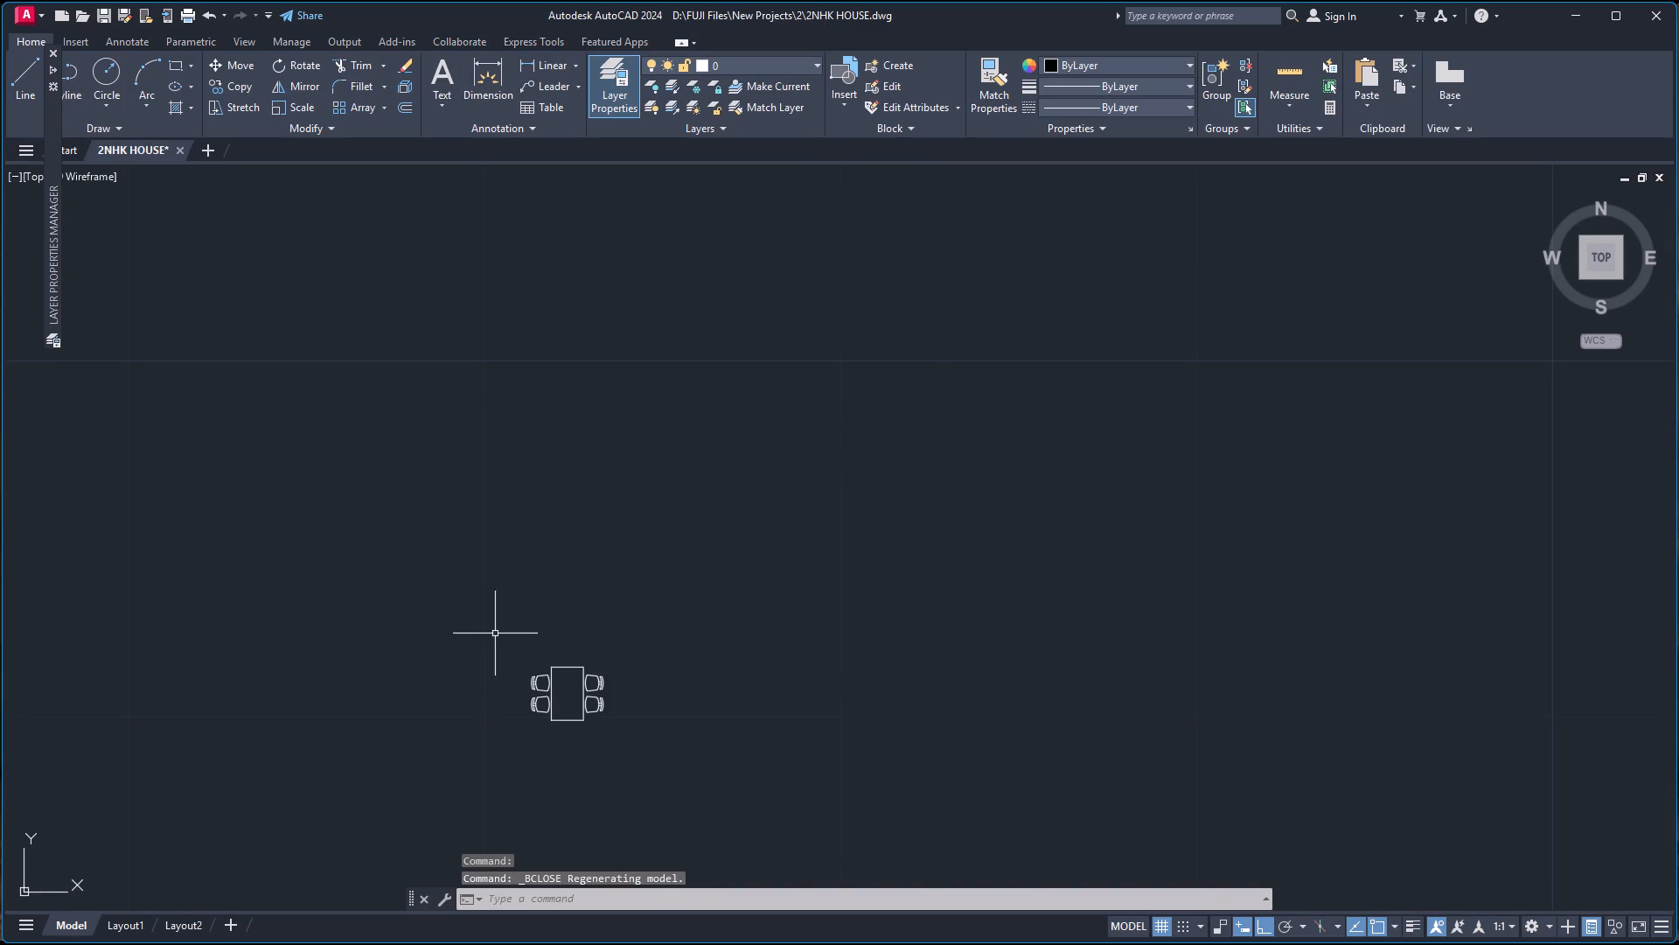
Scale up the four-chair dining set freehand from the tabletop's southwest corner, judging its size against the floor plan.
click(495, 633)
click(776, 781)
text(SC)
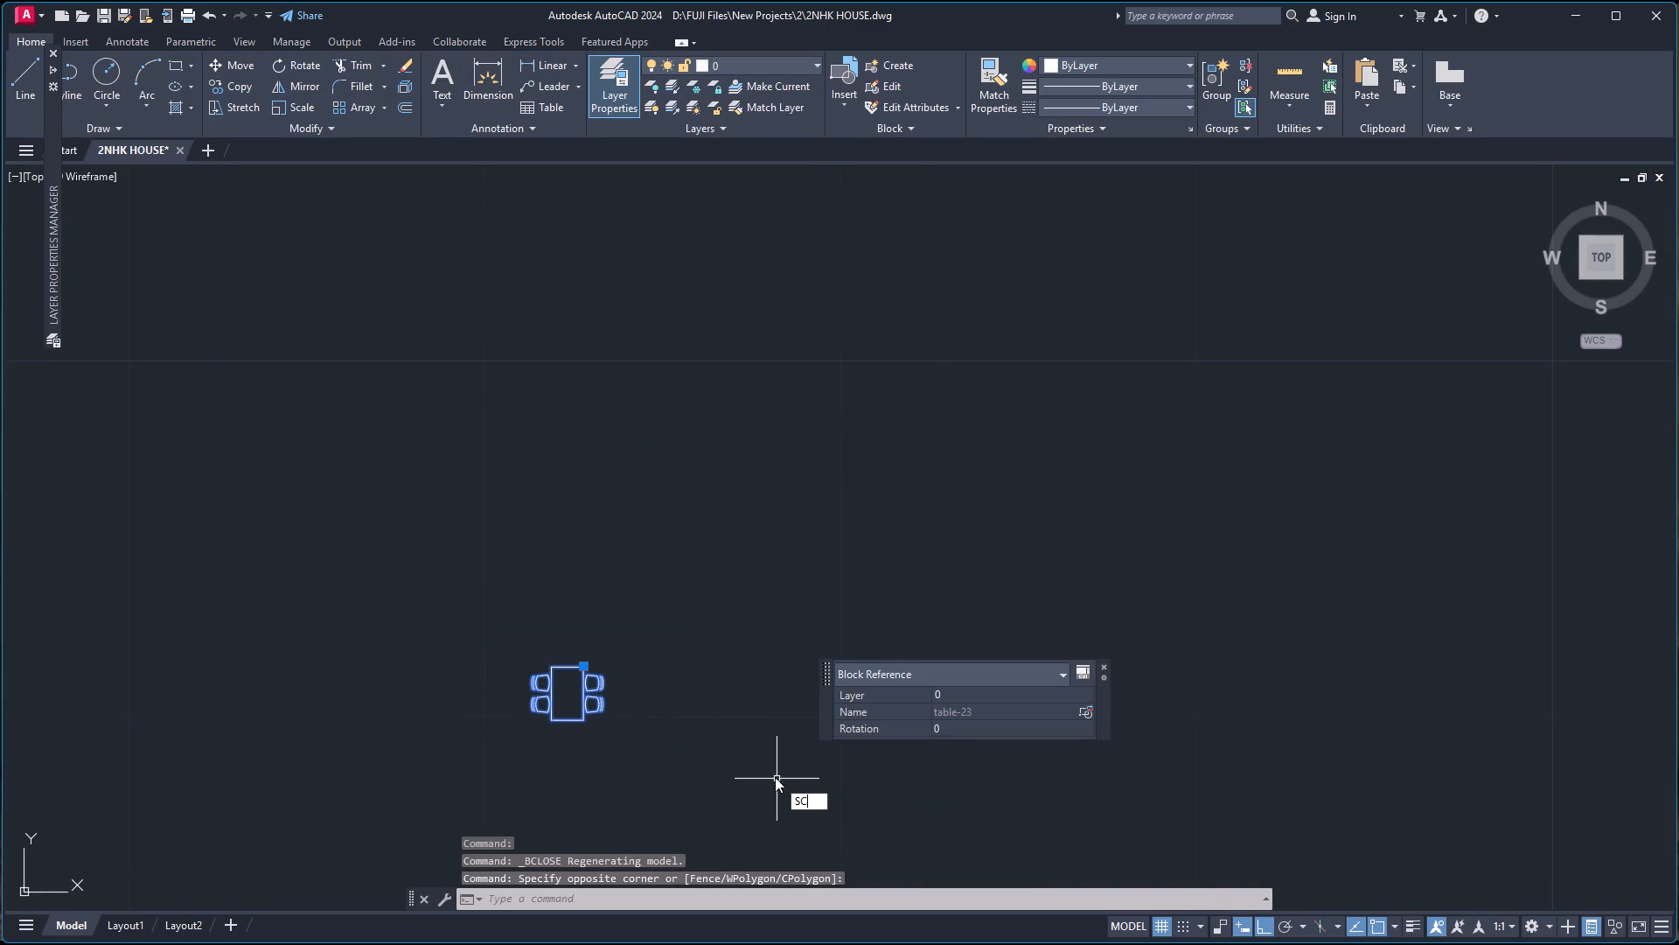
key(Return)
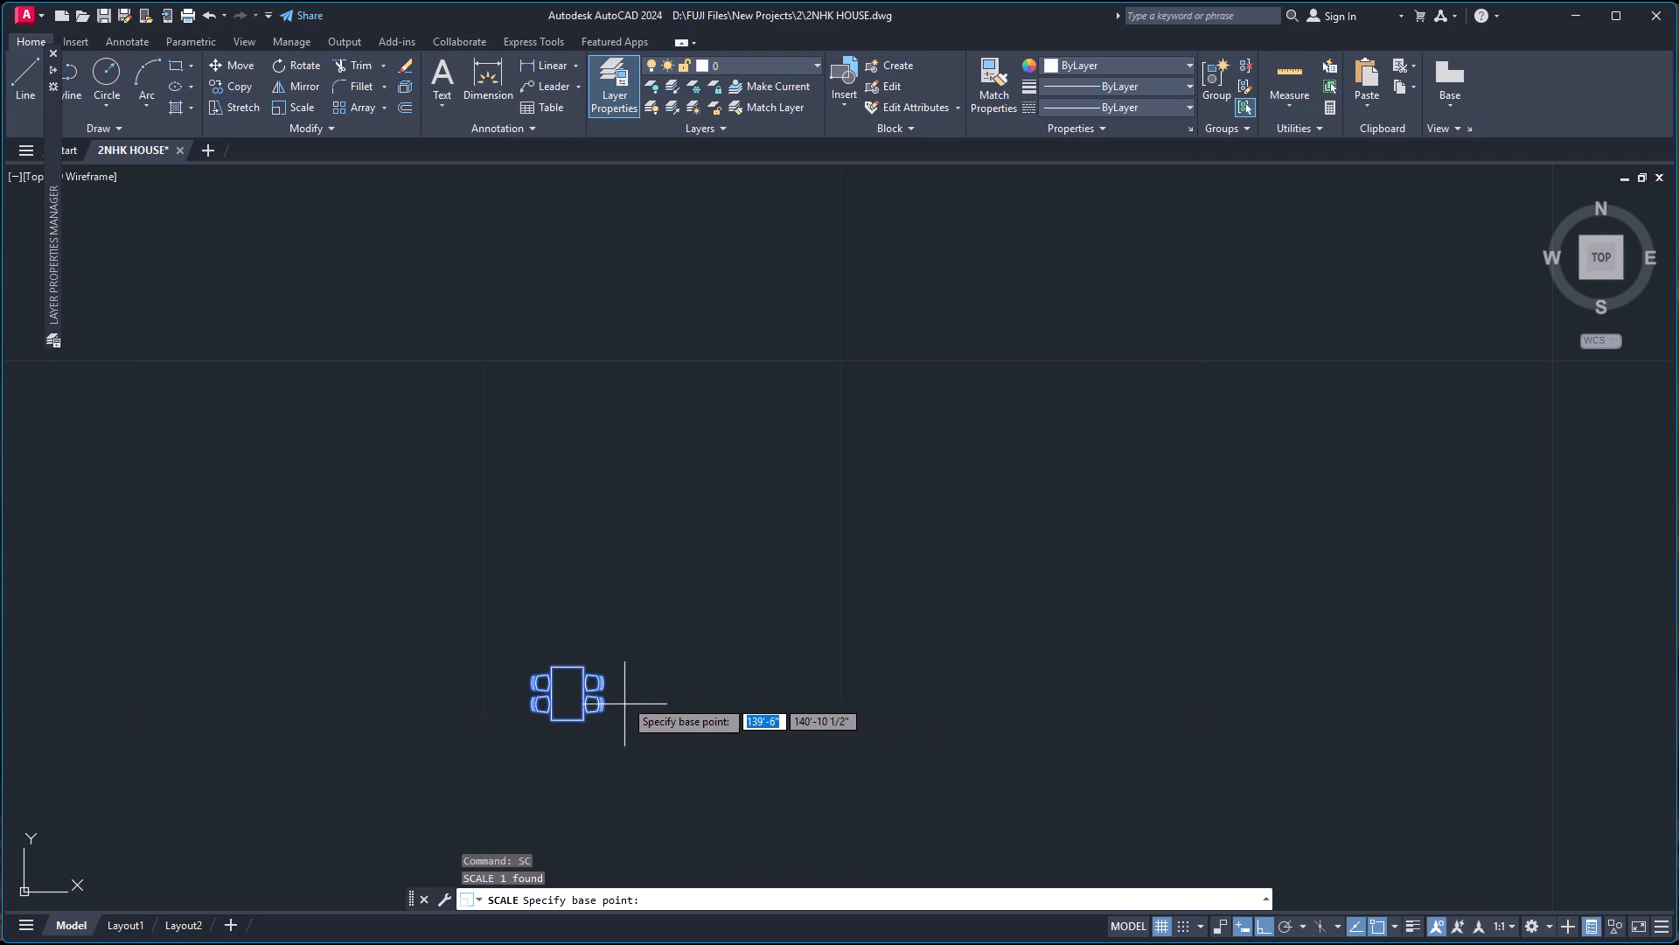
click(547, 718)
scroll(669, 654, down, 9)
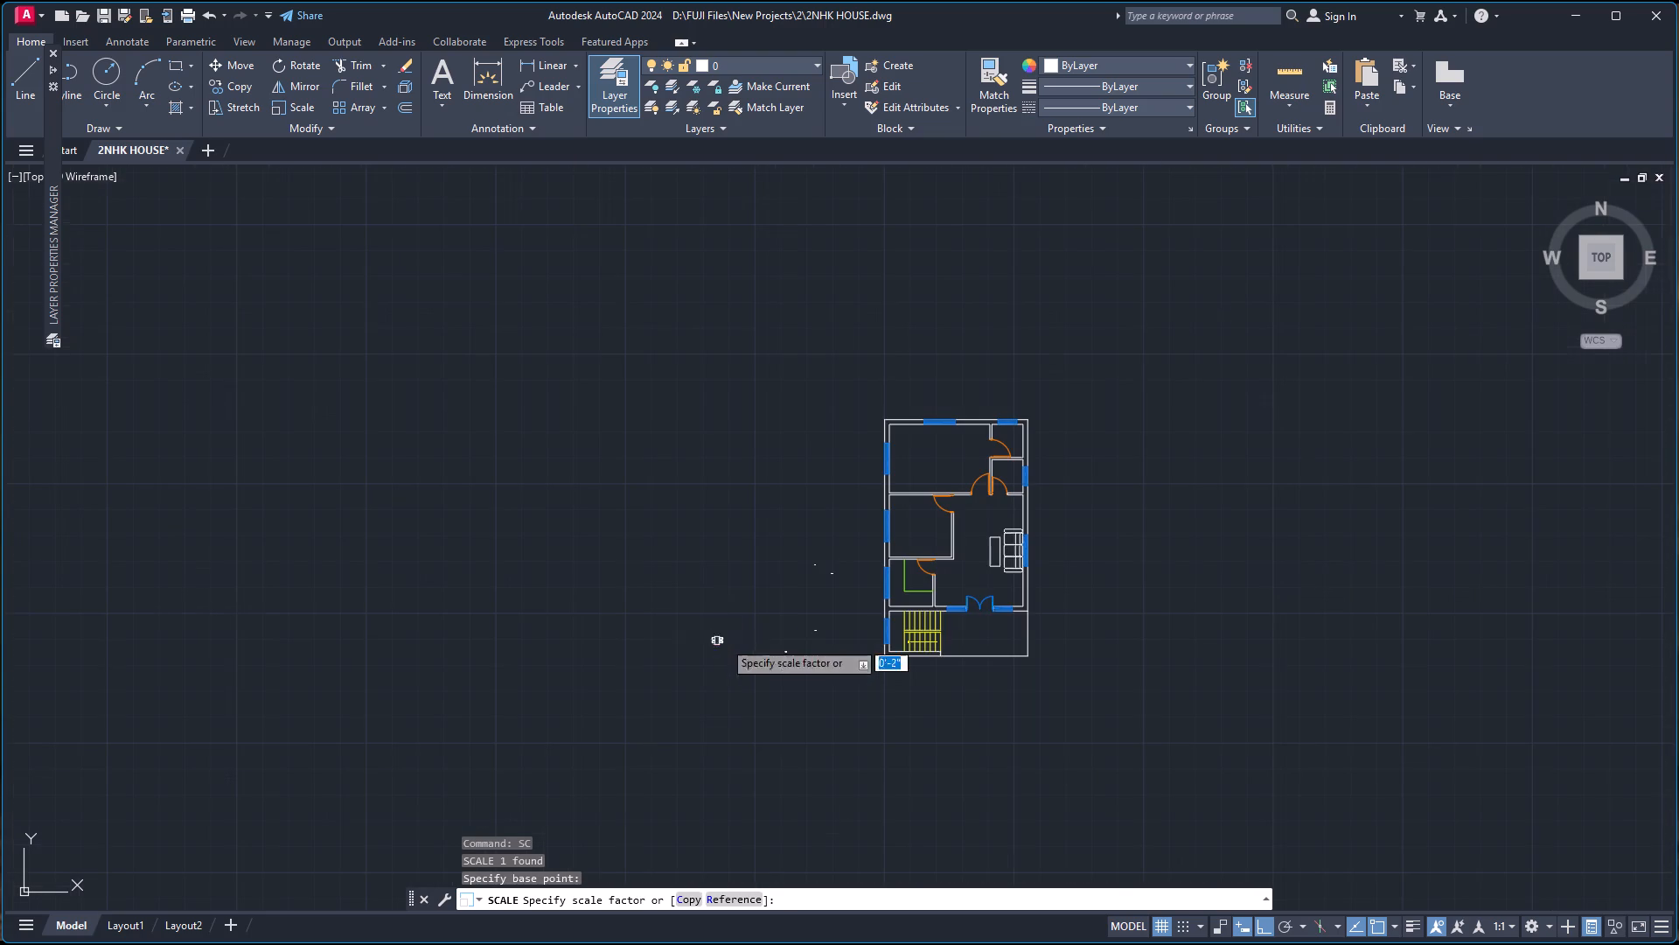
scroll(724, 639, up, 1)
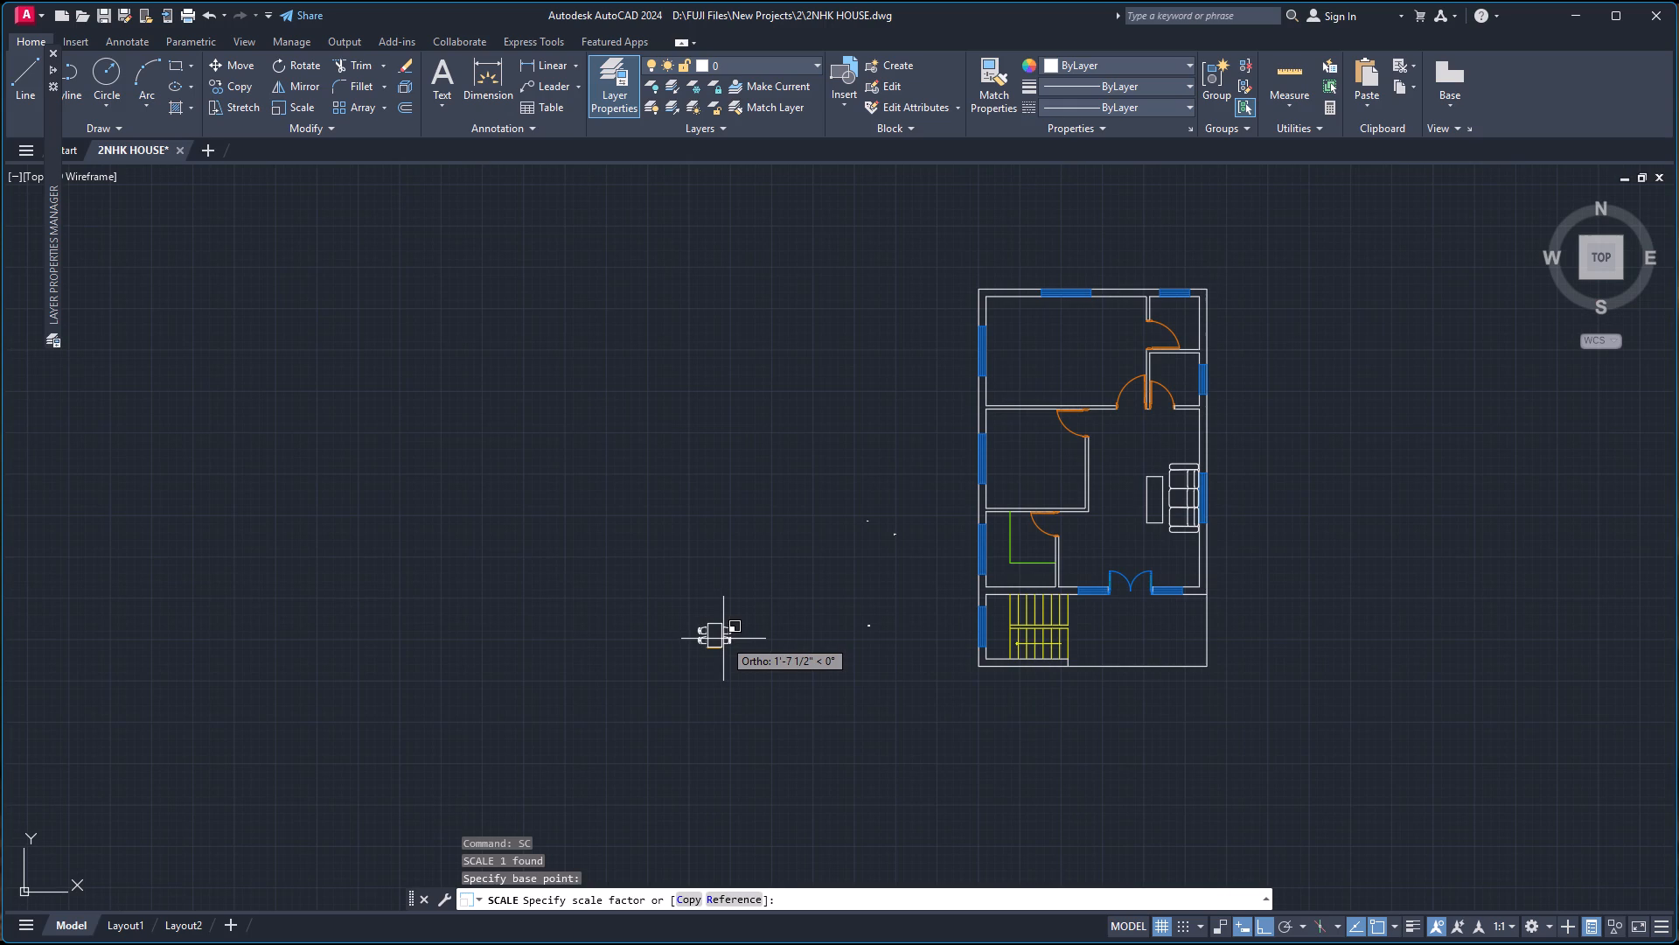
click(728, 635)
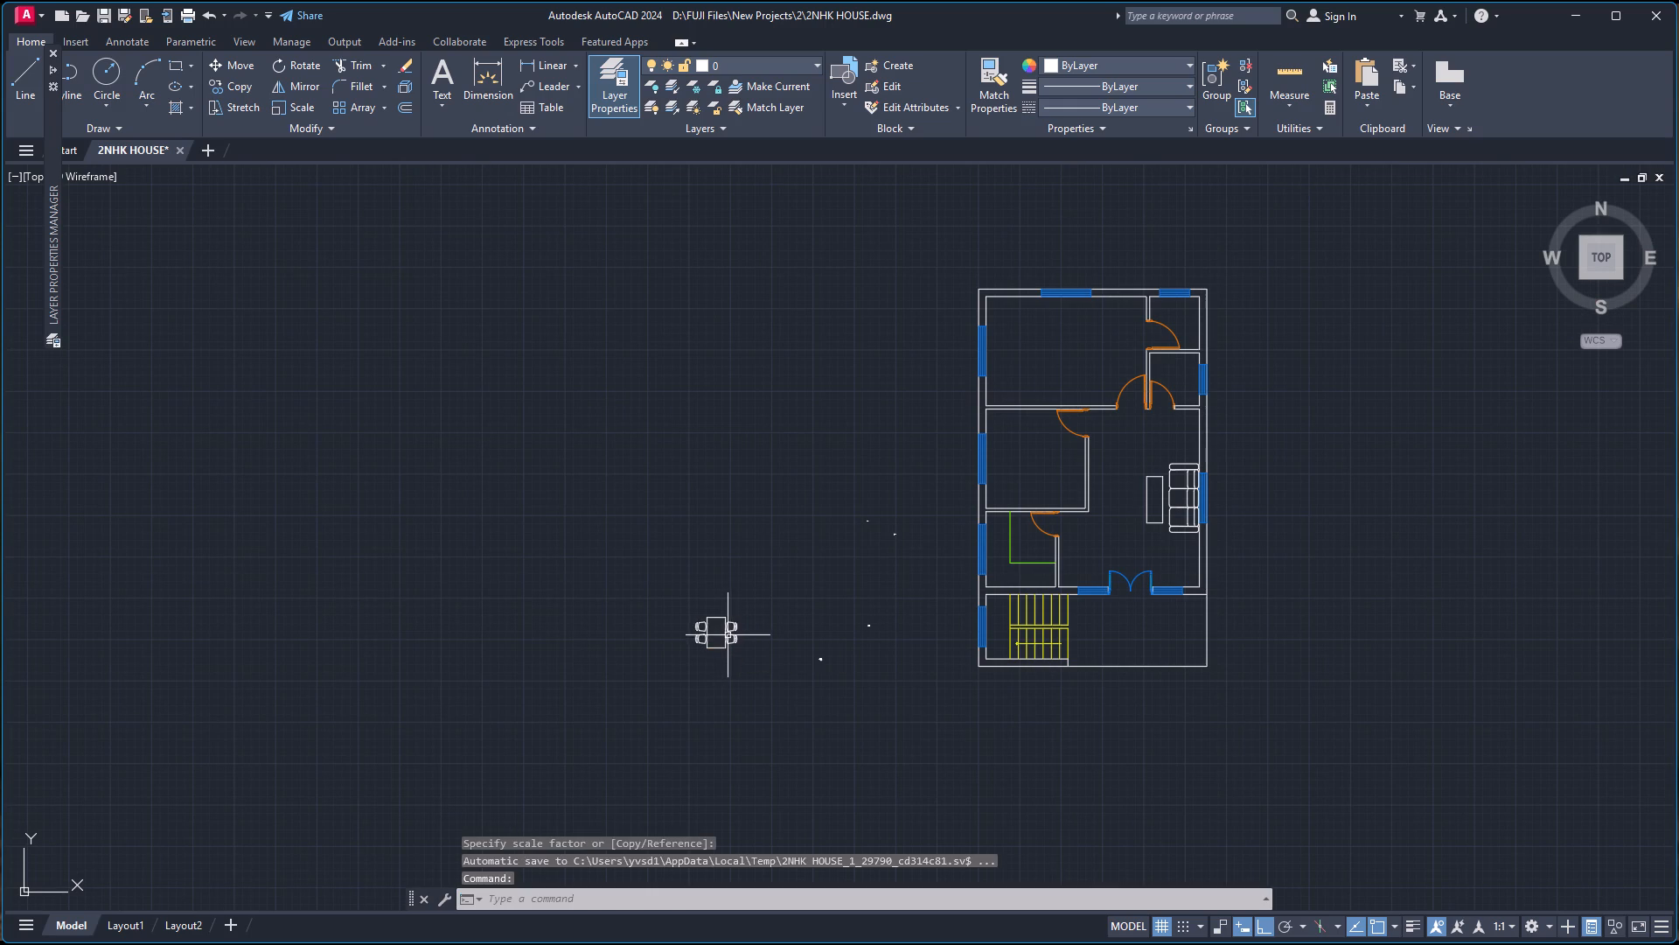
Rotate the dining set 90° about the tabletop's southeast corner.
drag(664, 607, 700, 605)
click(769, 659)
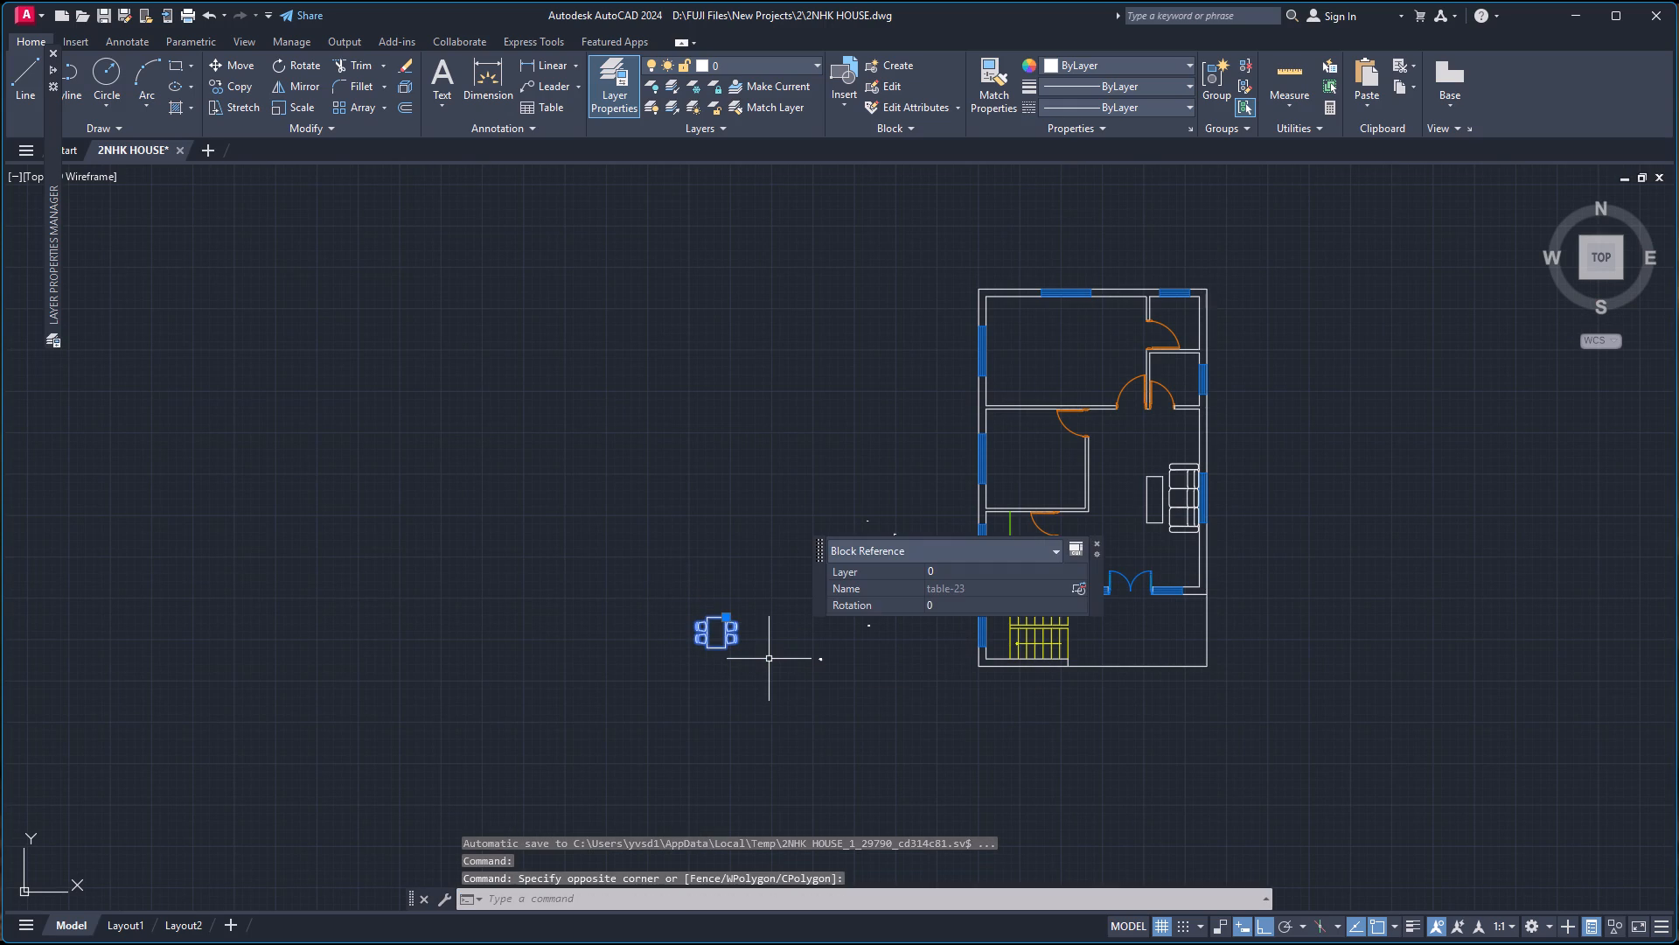
text(RO)
key(Return)
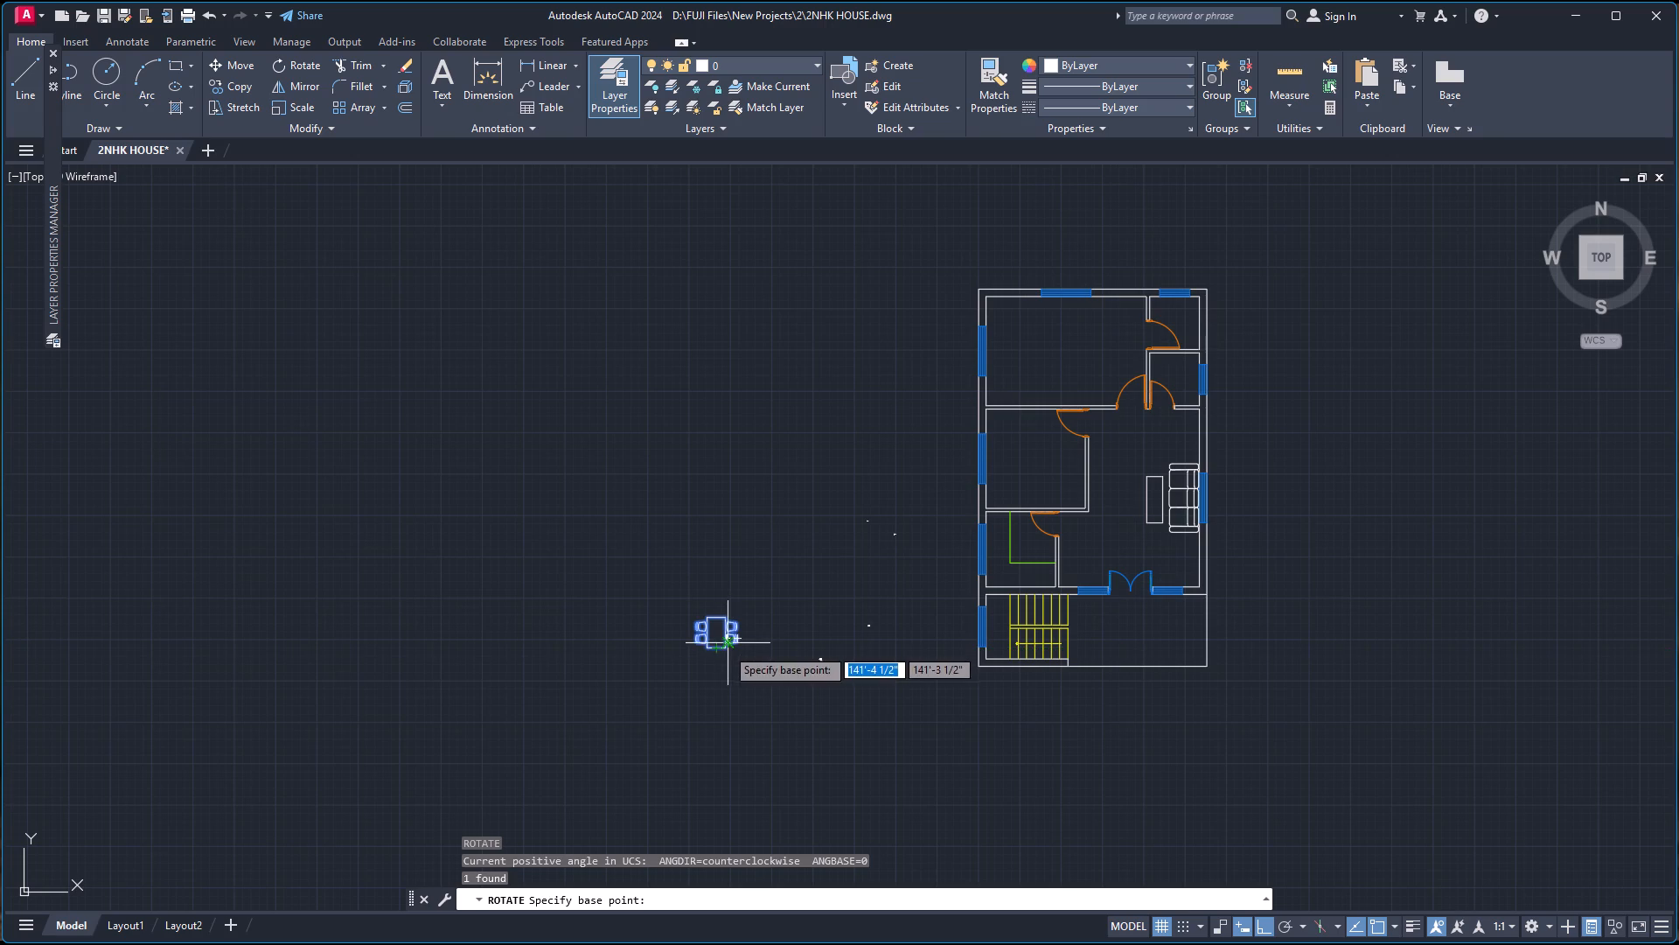
scroll(722, 651, up, 4)
click(717, 638)
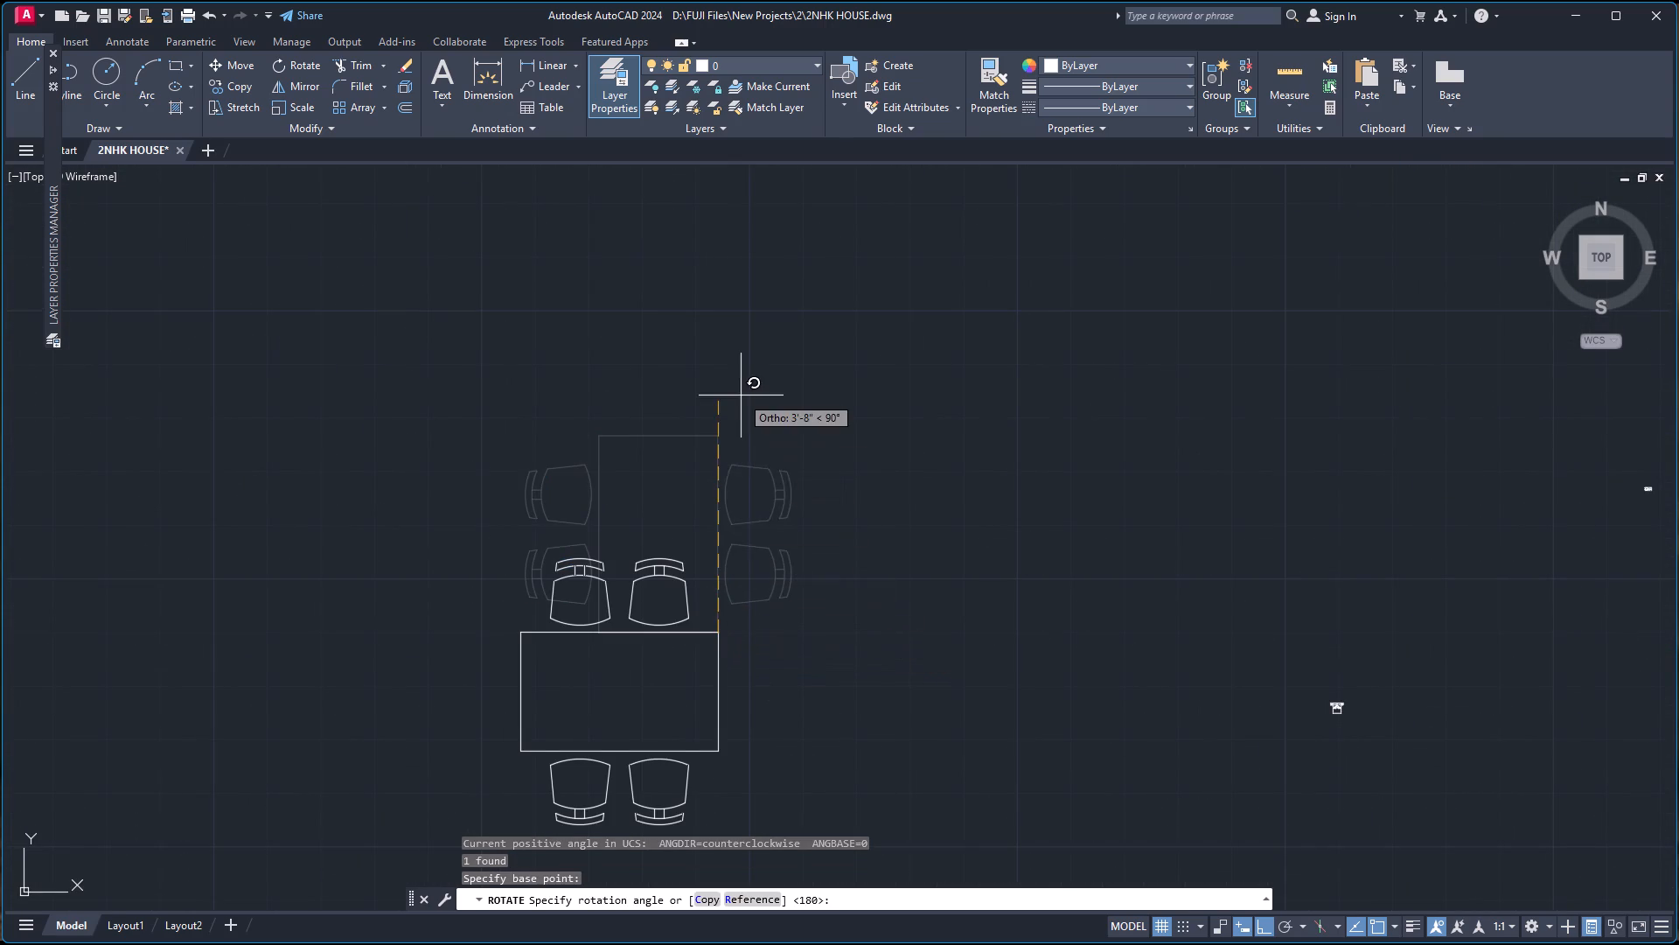
click(741, 395)
Move the dining set by its tabletop's north-edge midpoint into the hall's southwest corner, between the kitchen wall and entrance door, with Ortho off.
click(410, 483)
click(764, 854)
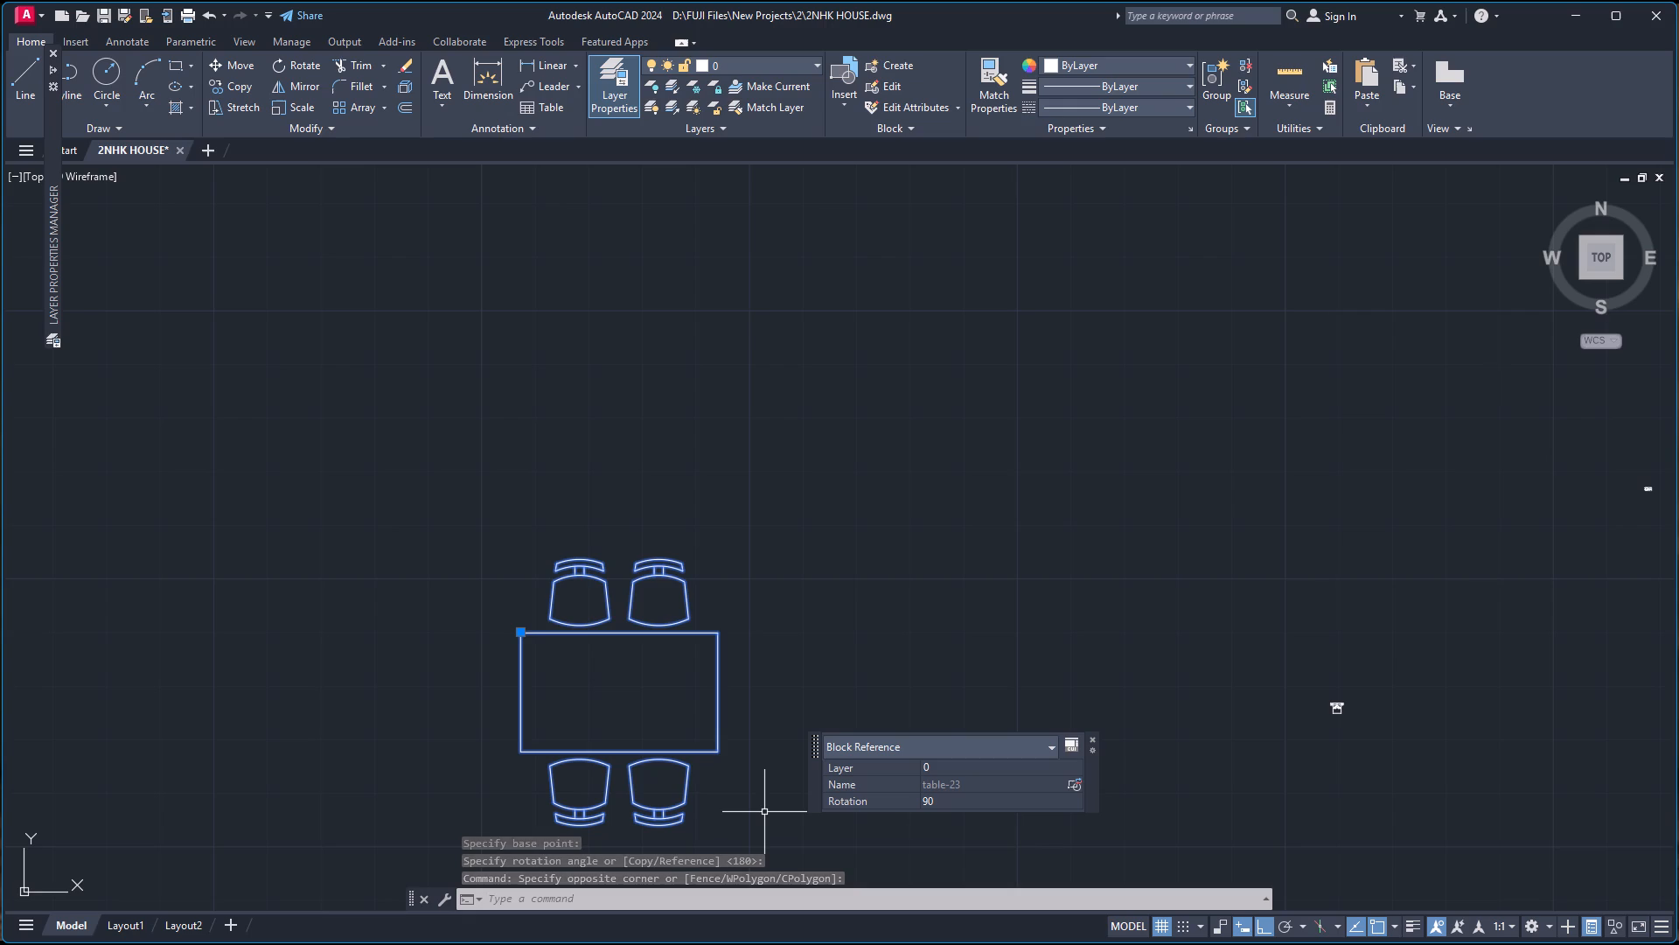
key(m)
key(Return)
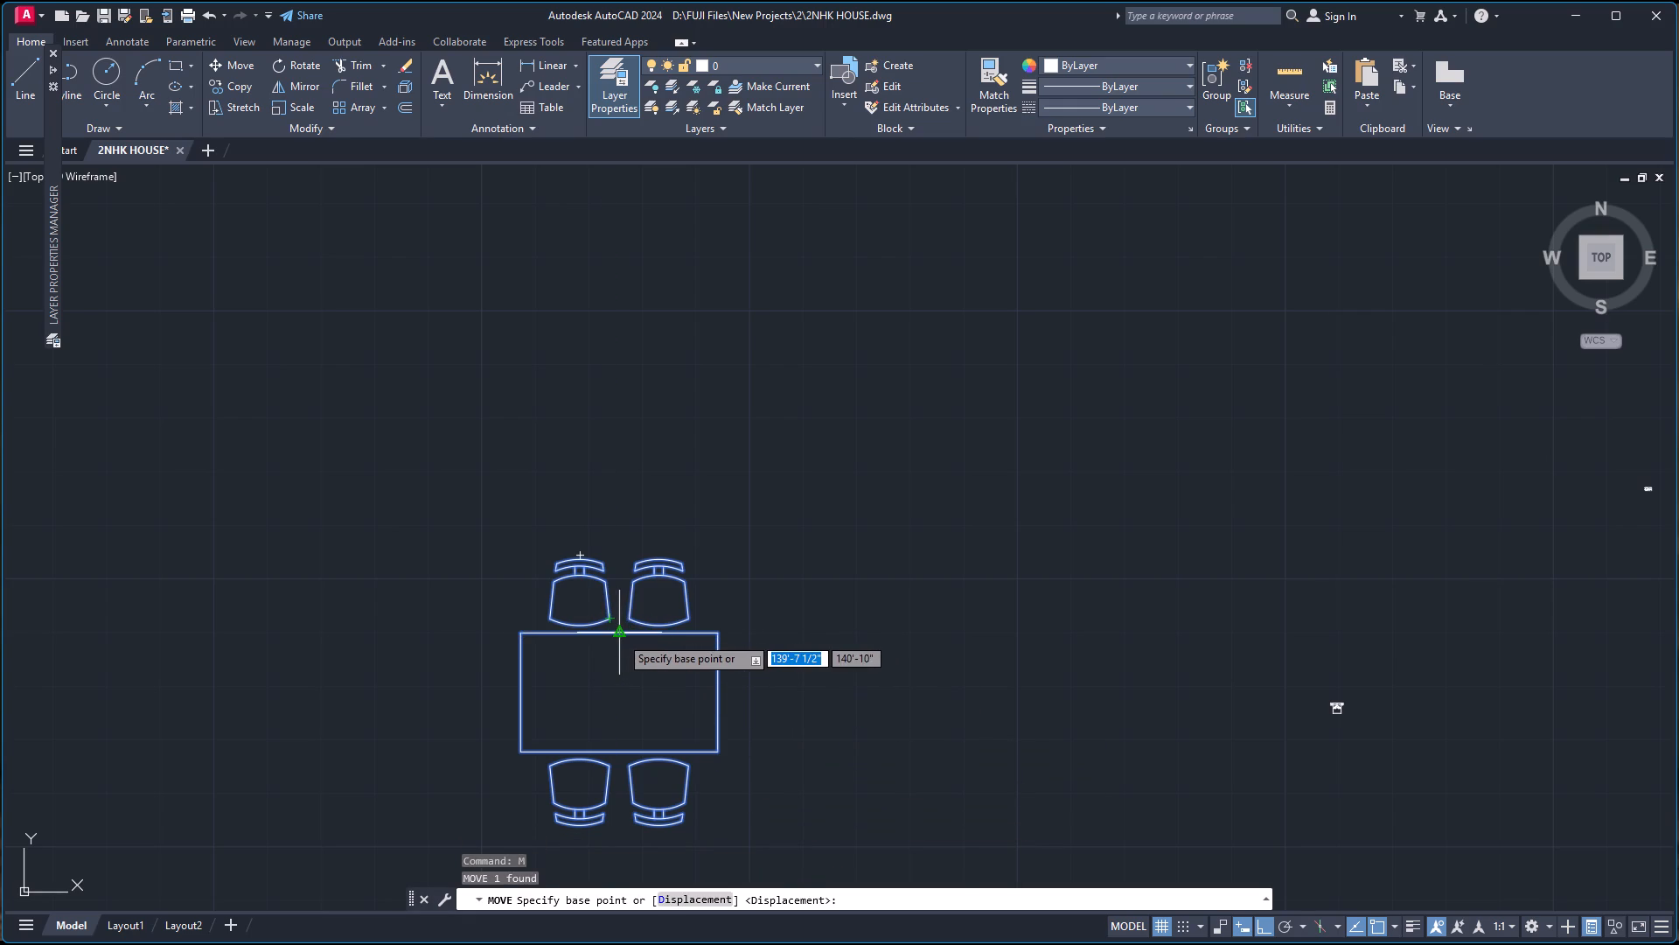
click(619, 636)
scroll(879, 577, down, 4)
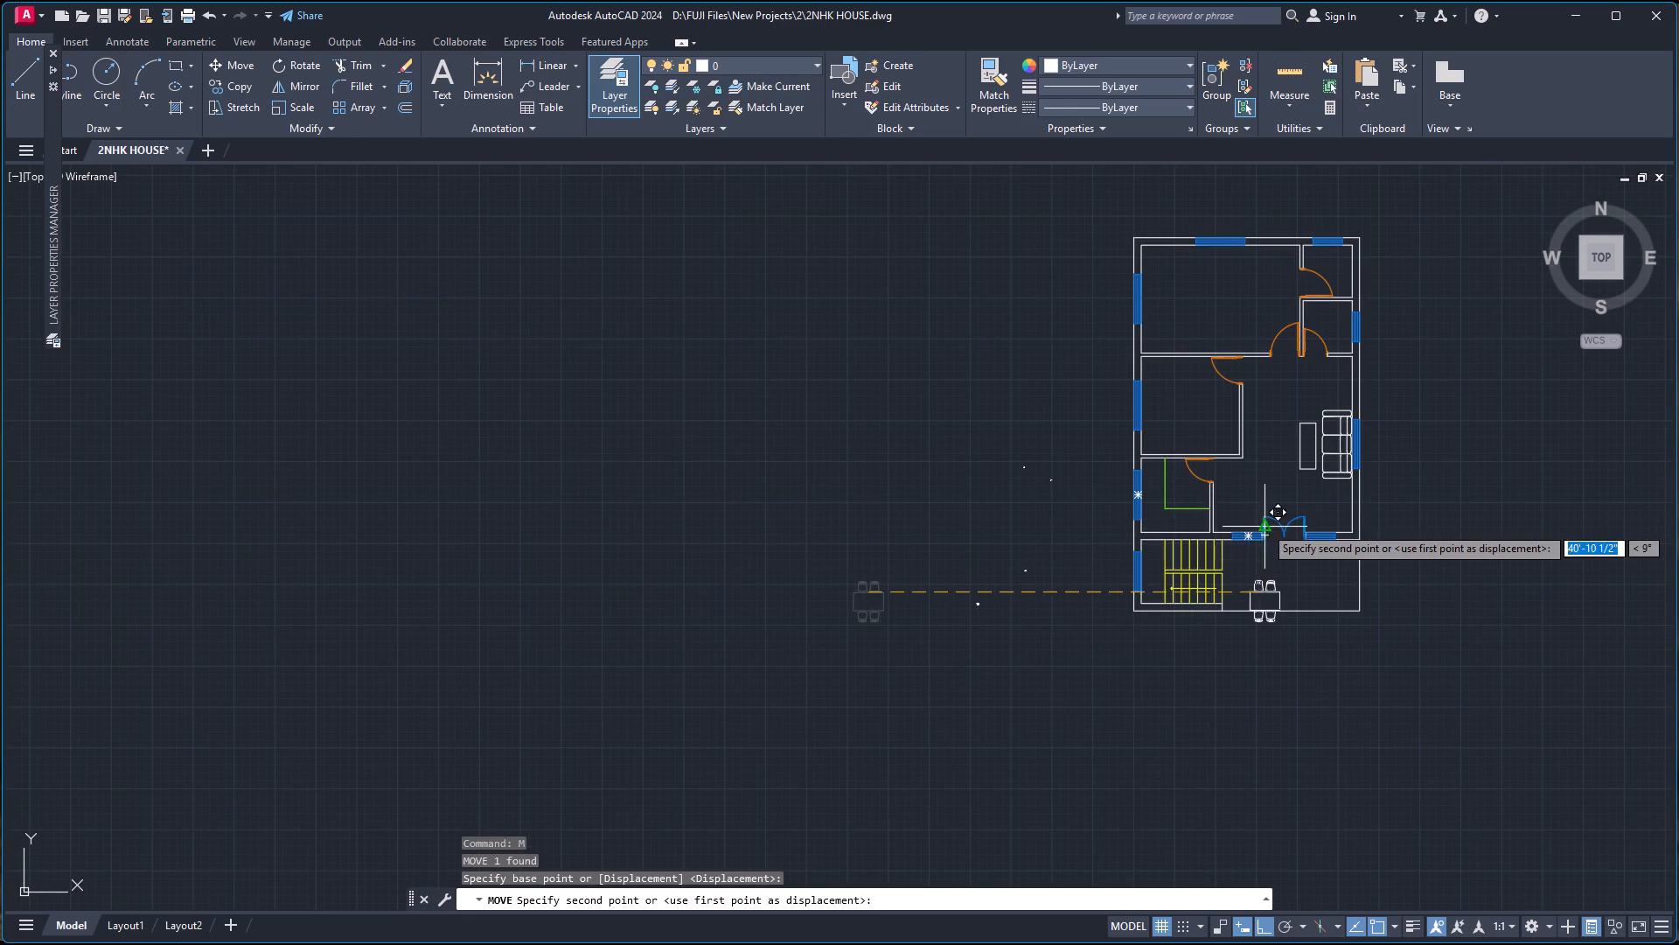
scroll(1263, 526, up, 4)
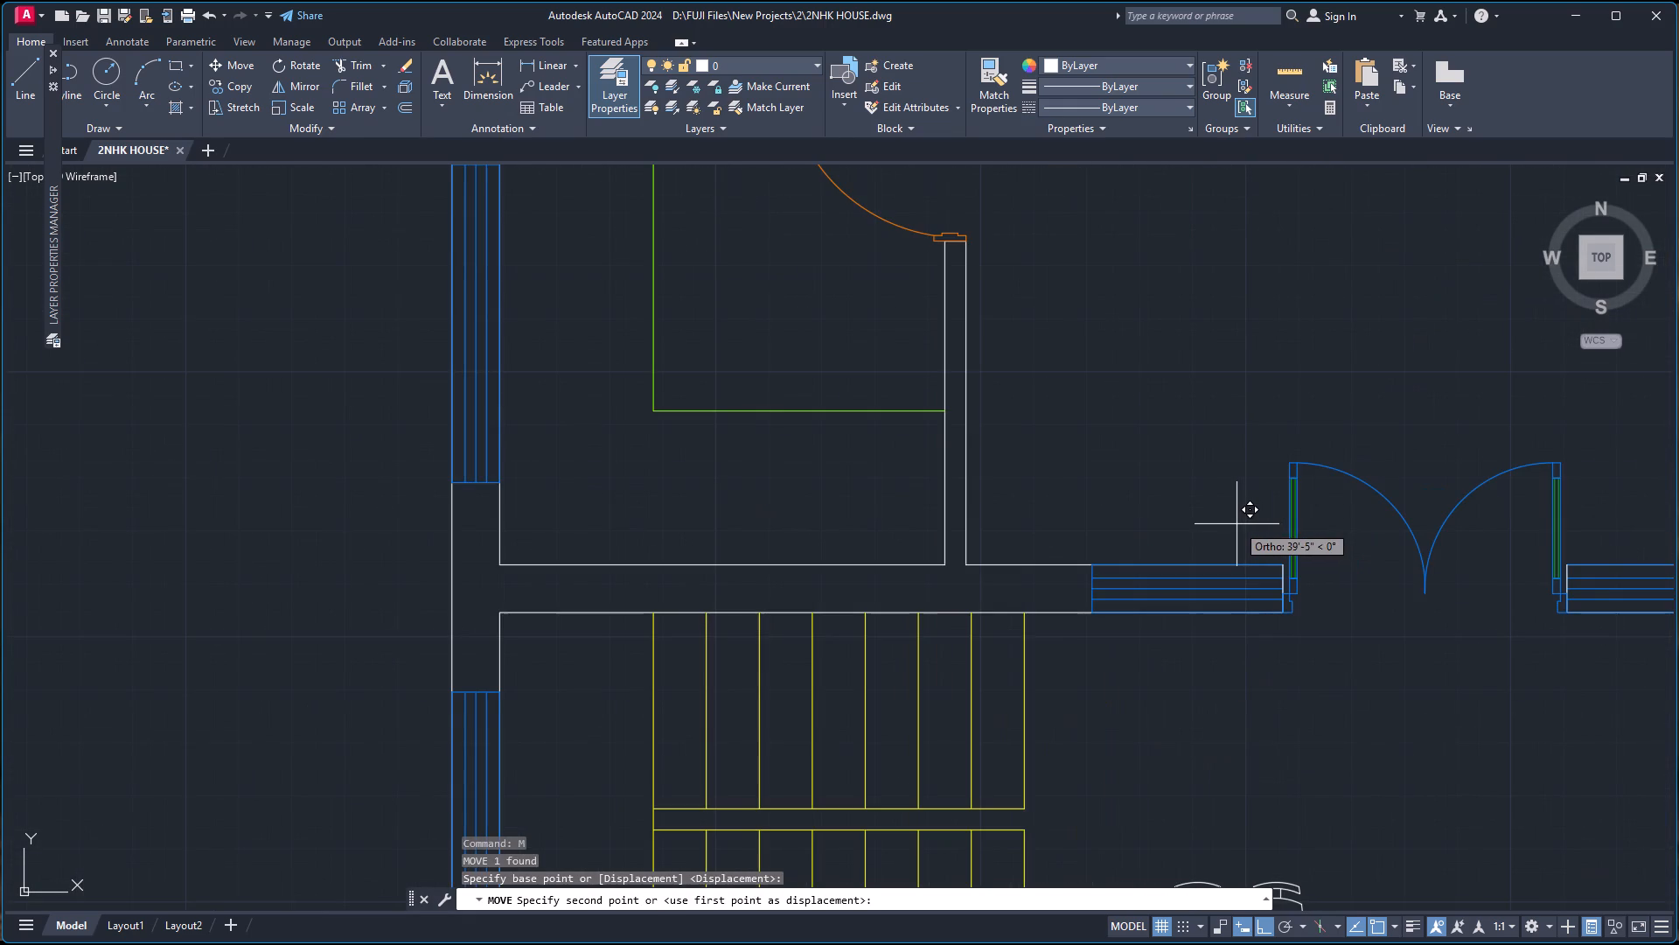
key(F8)
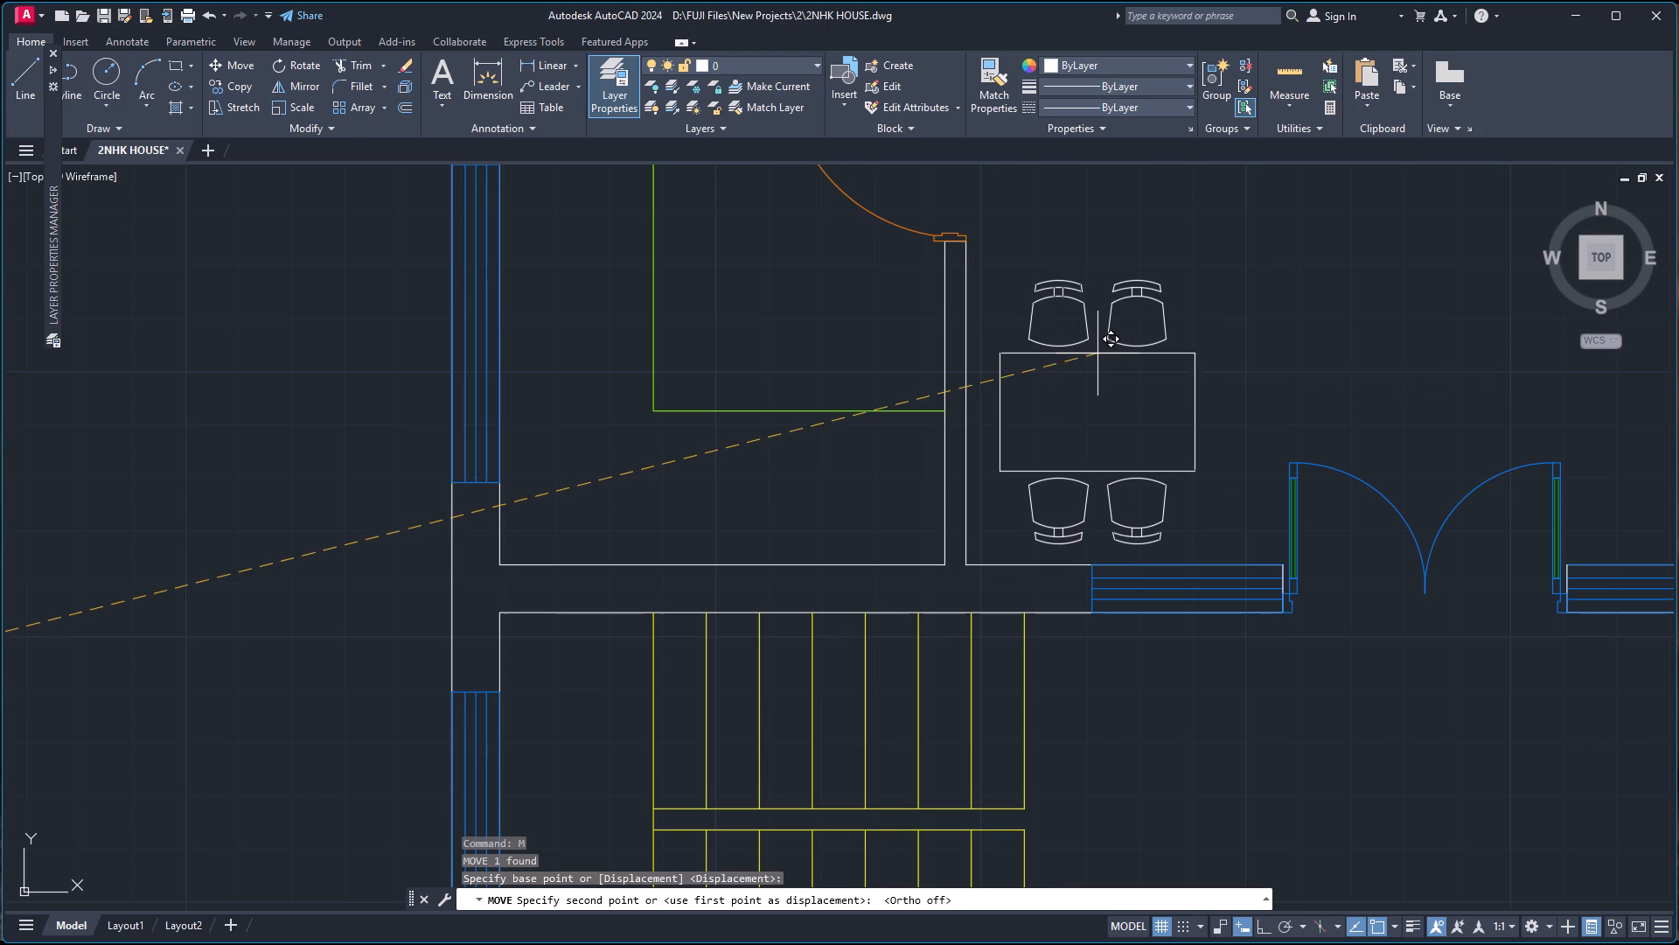
click(1097, 353)
Scale up the double bed block freehand from its headboard midpoint, judging its size against the floor plan.
scroll(1104, 428, down, 4)
scroll(973, 495, up, 3)
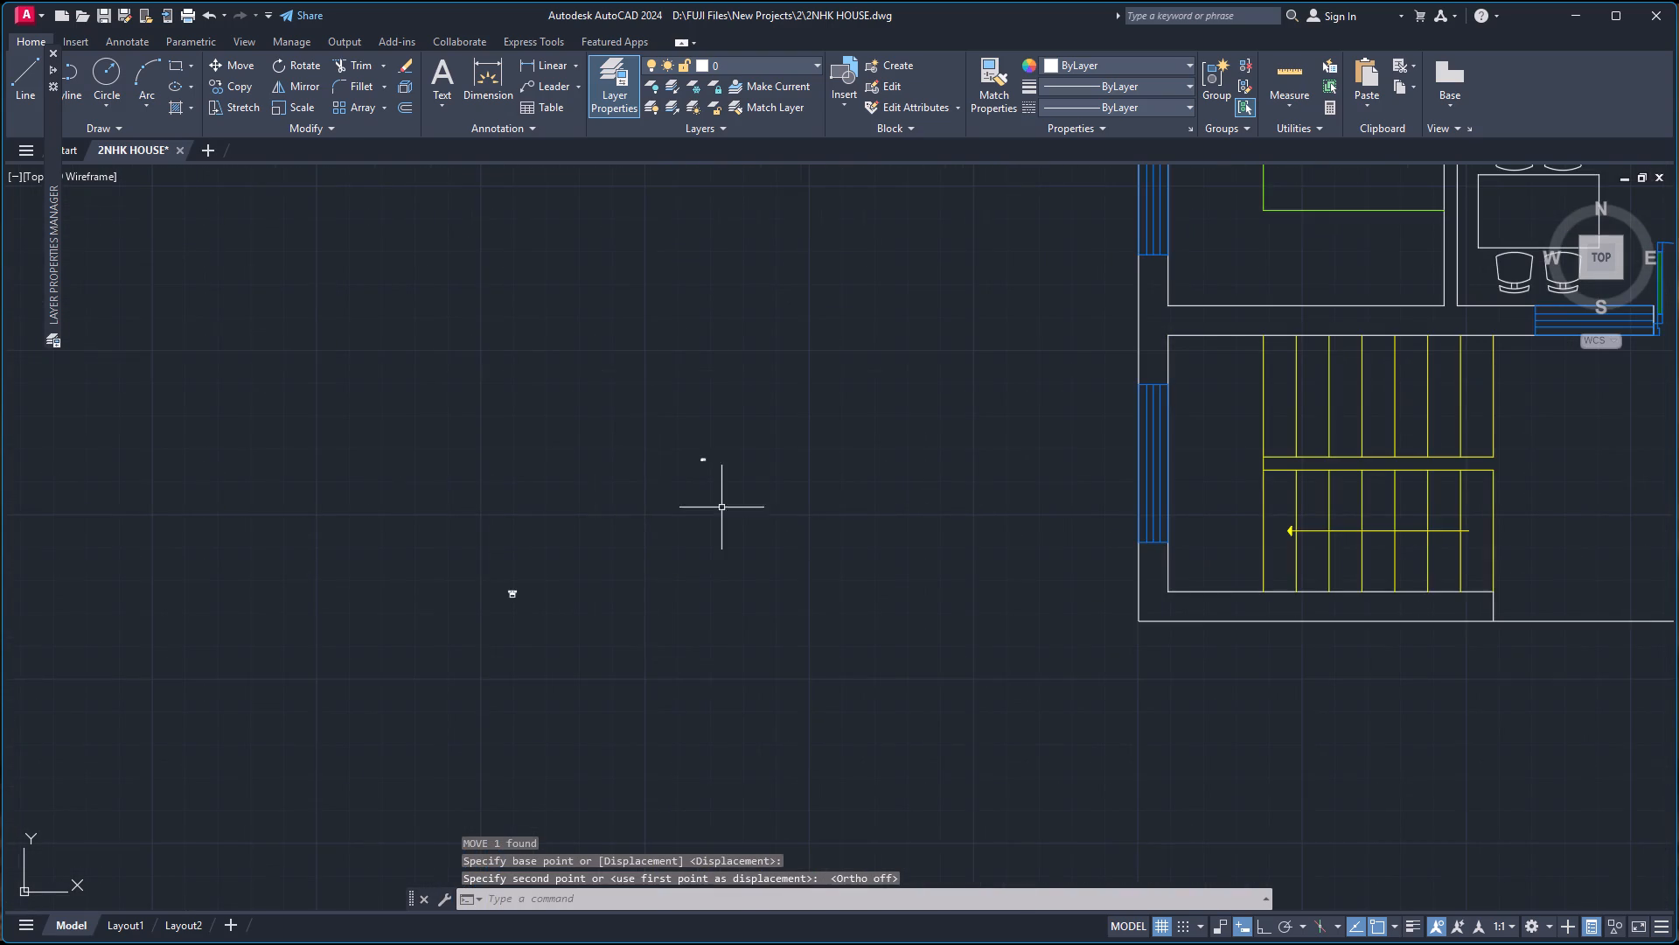
scroll(474, 563, up, 3)
scroll(527, 651, up, 2)
click(614, 599)
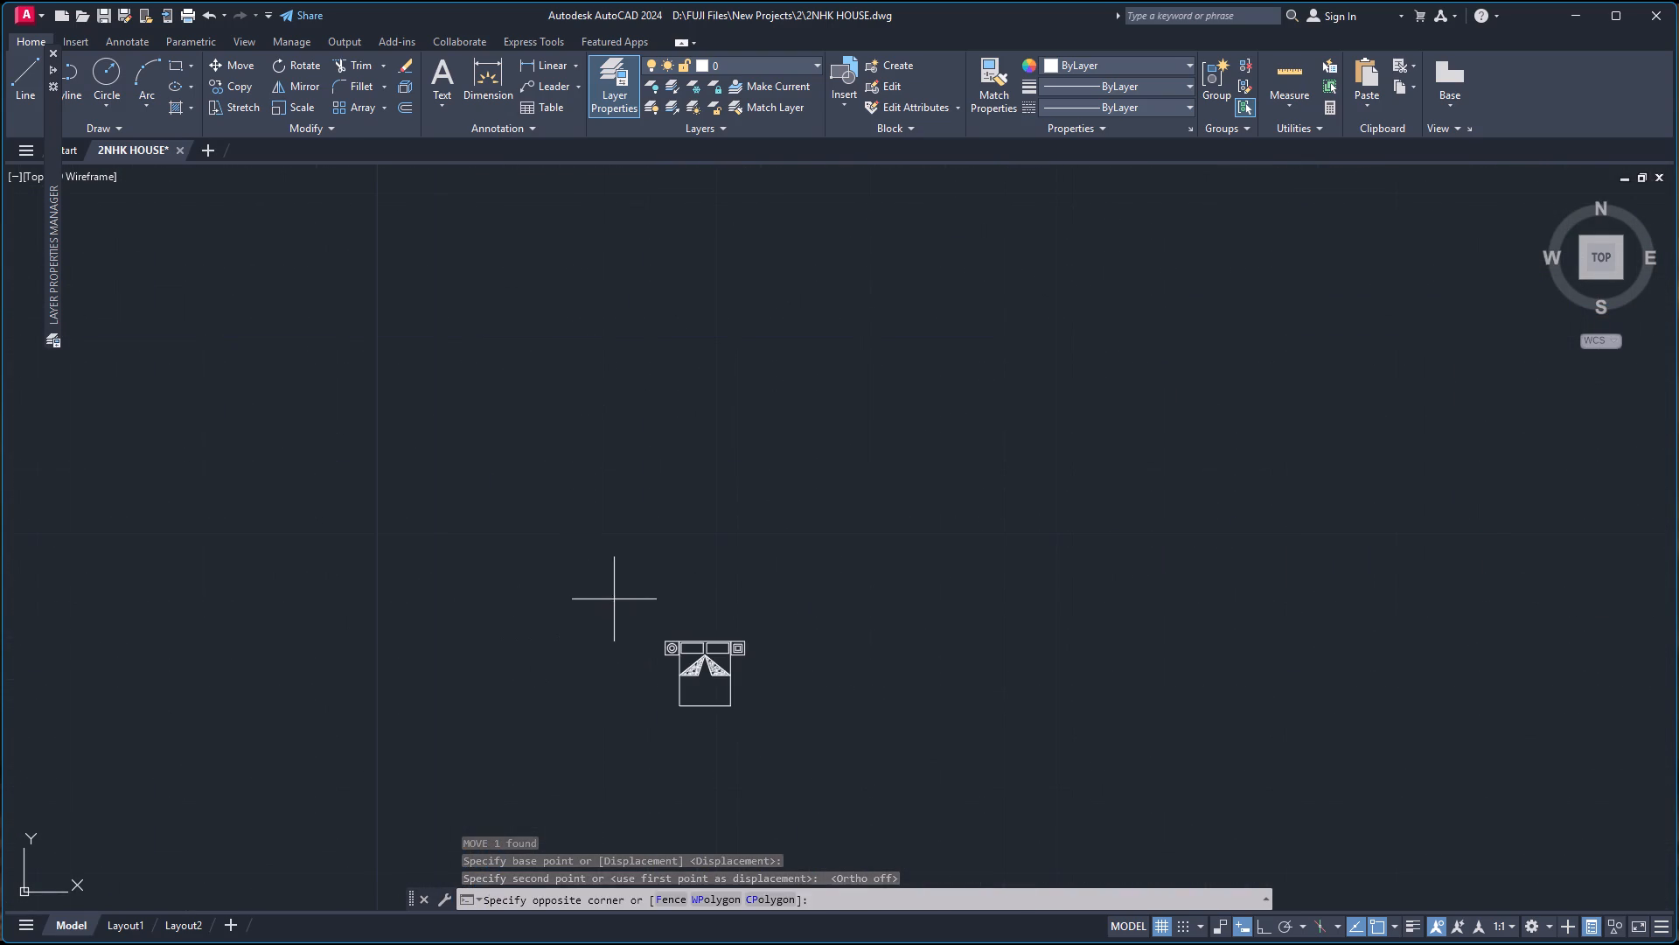
click(790, 745)
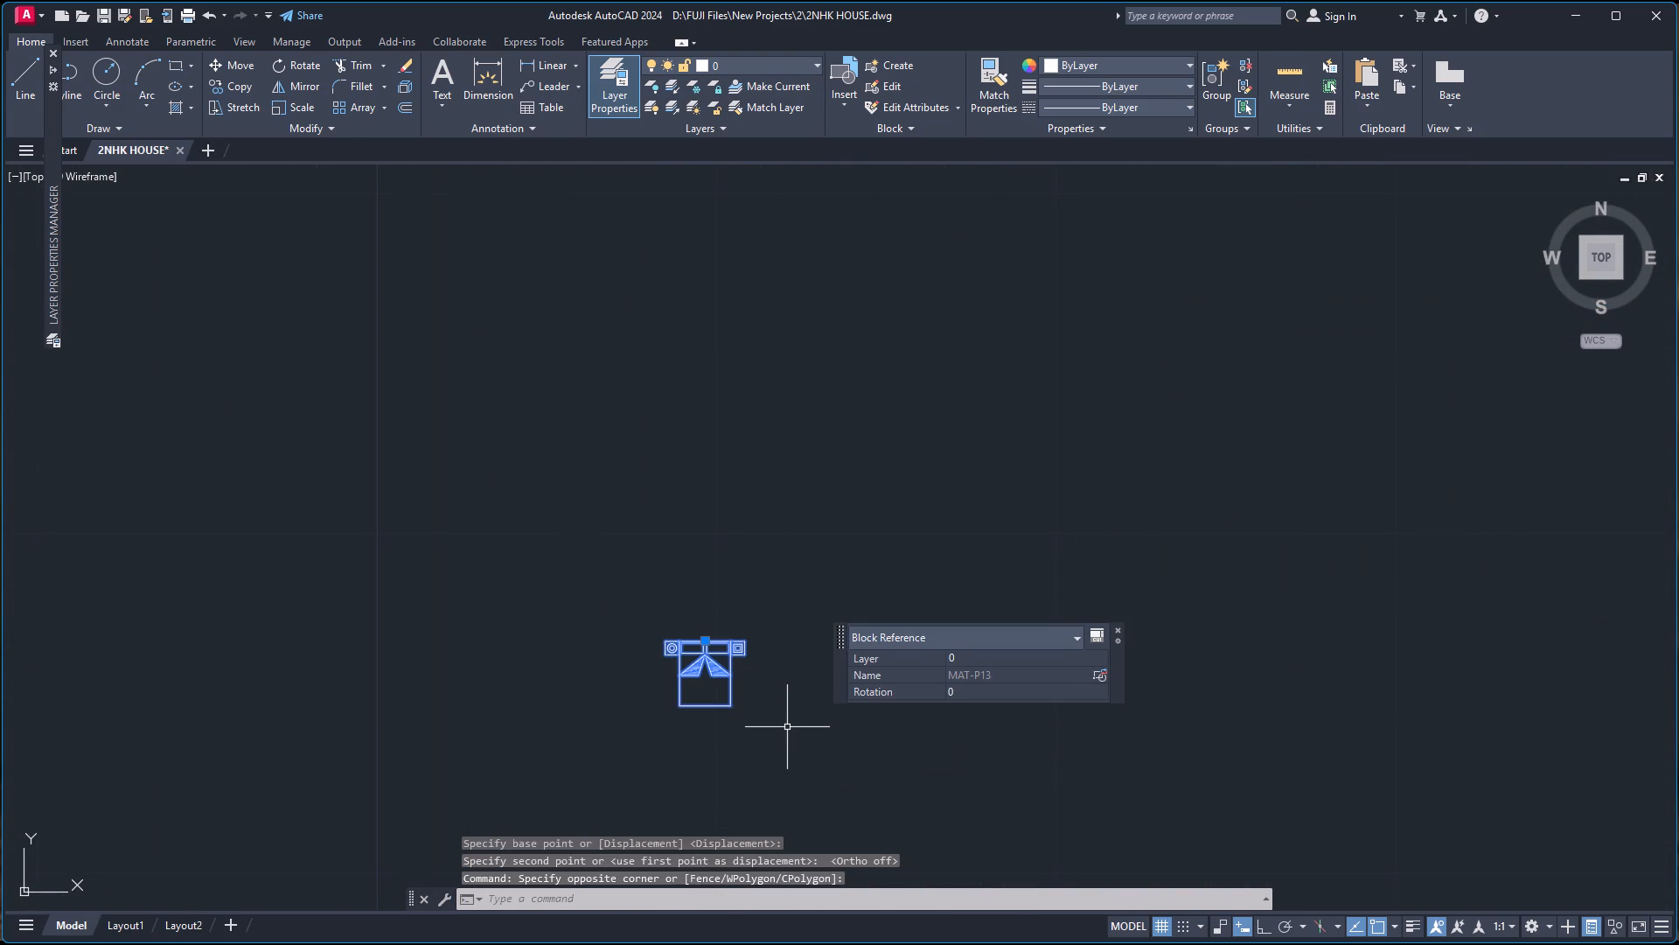
text(SC)
key(Return)
scroll(688, 628, up, 4)
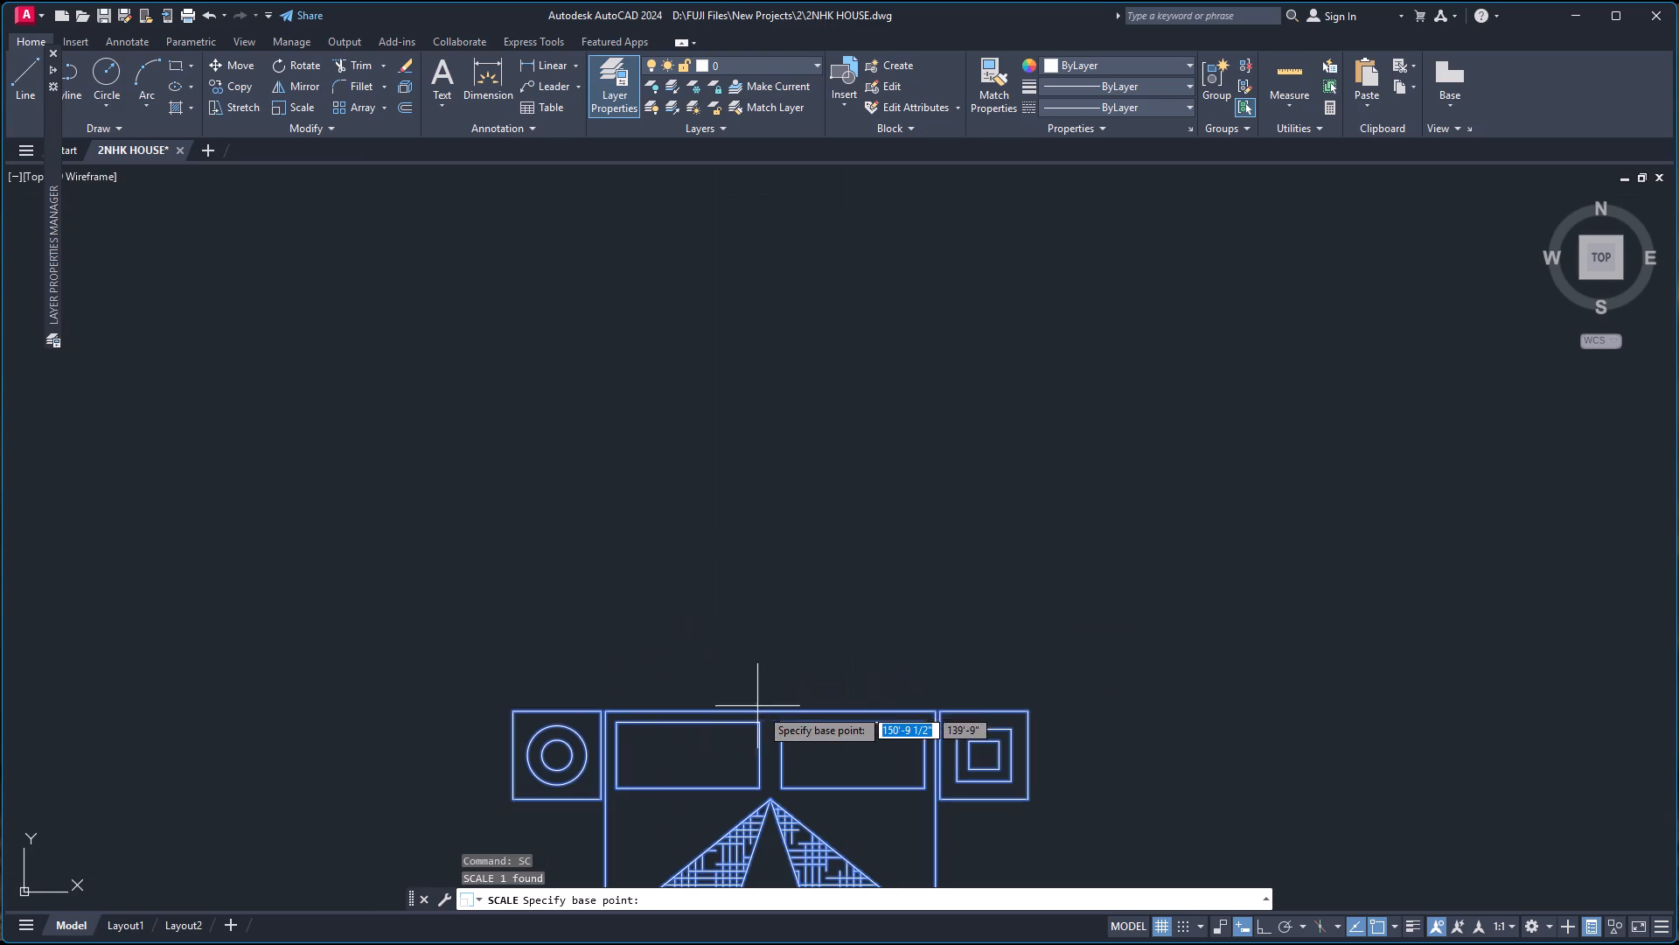
click(770, 710)
scroll(797, 647, down, 6)
scroll(993, 605, down, 4)
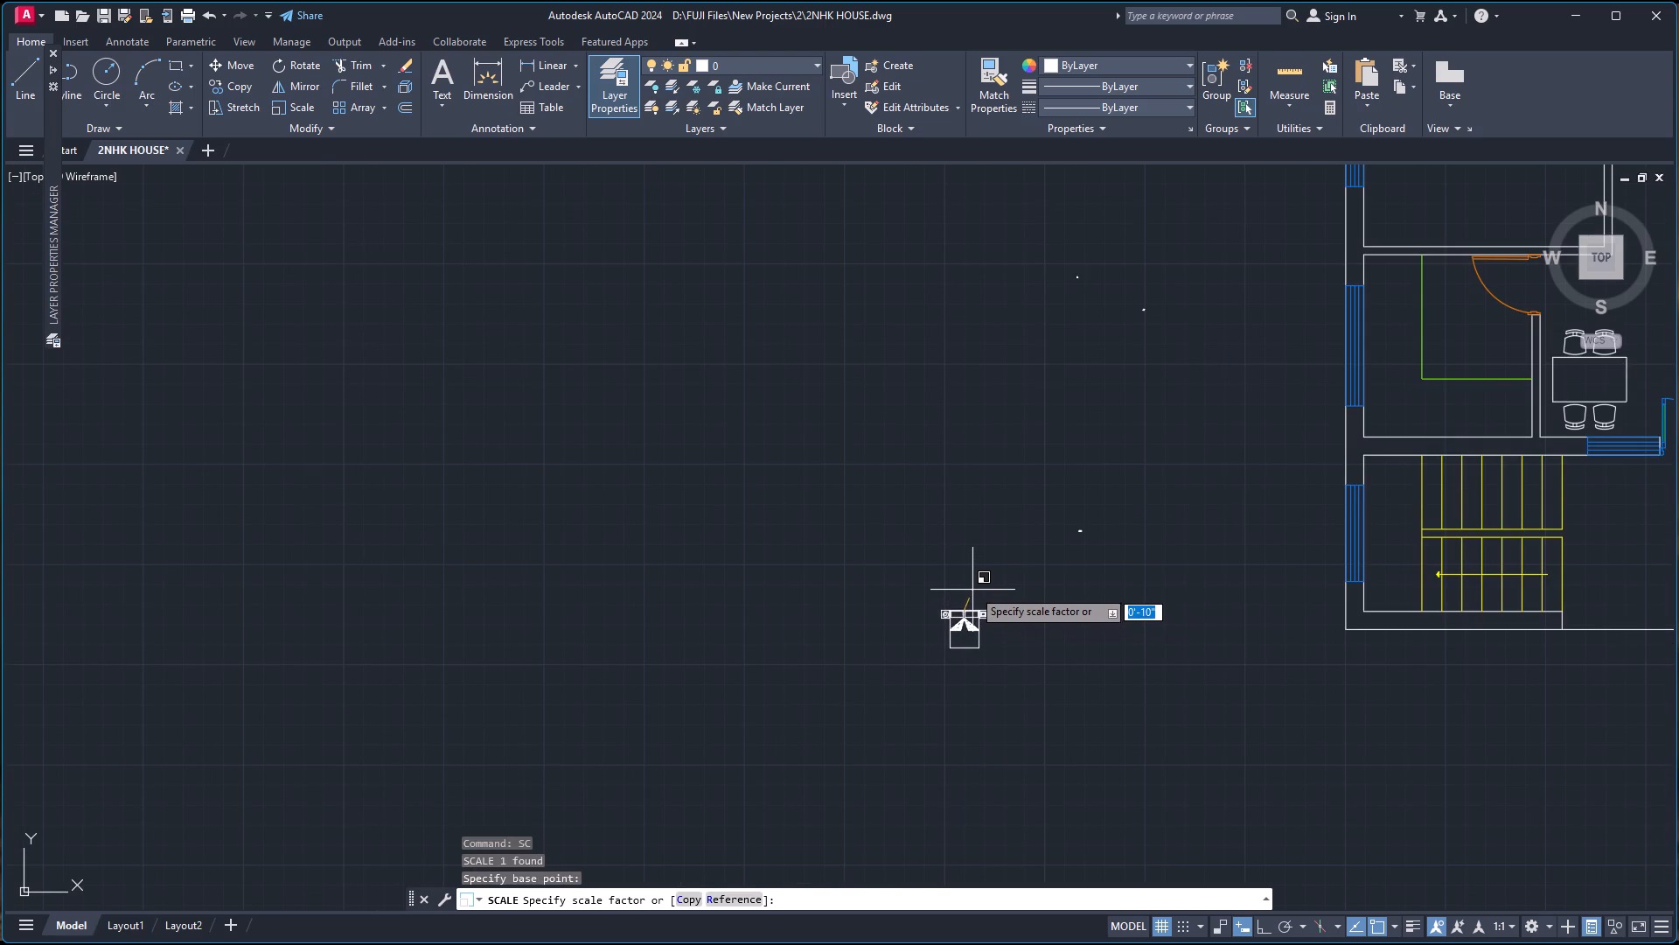
scroll(972, 589, down, 2)
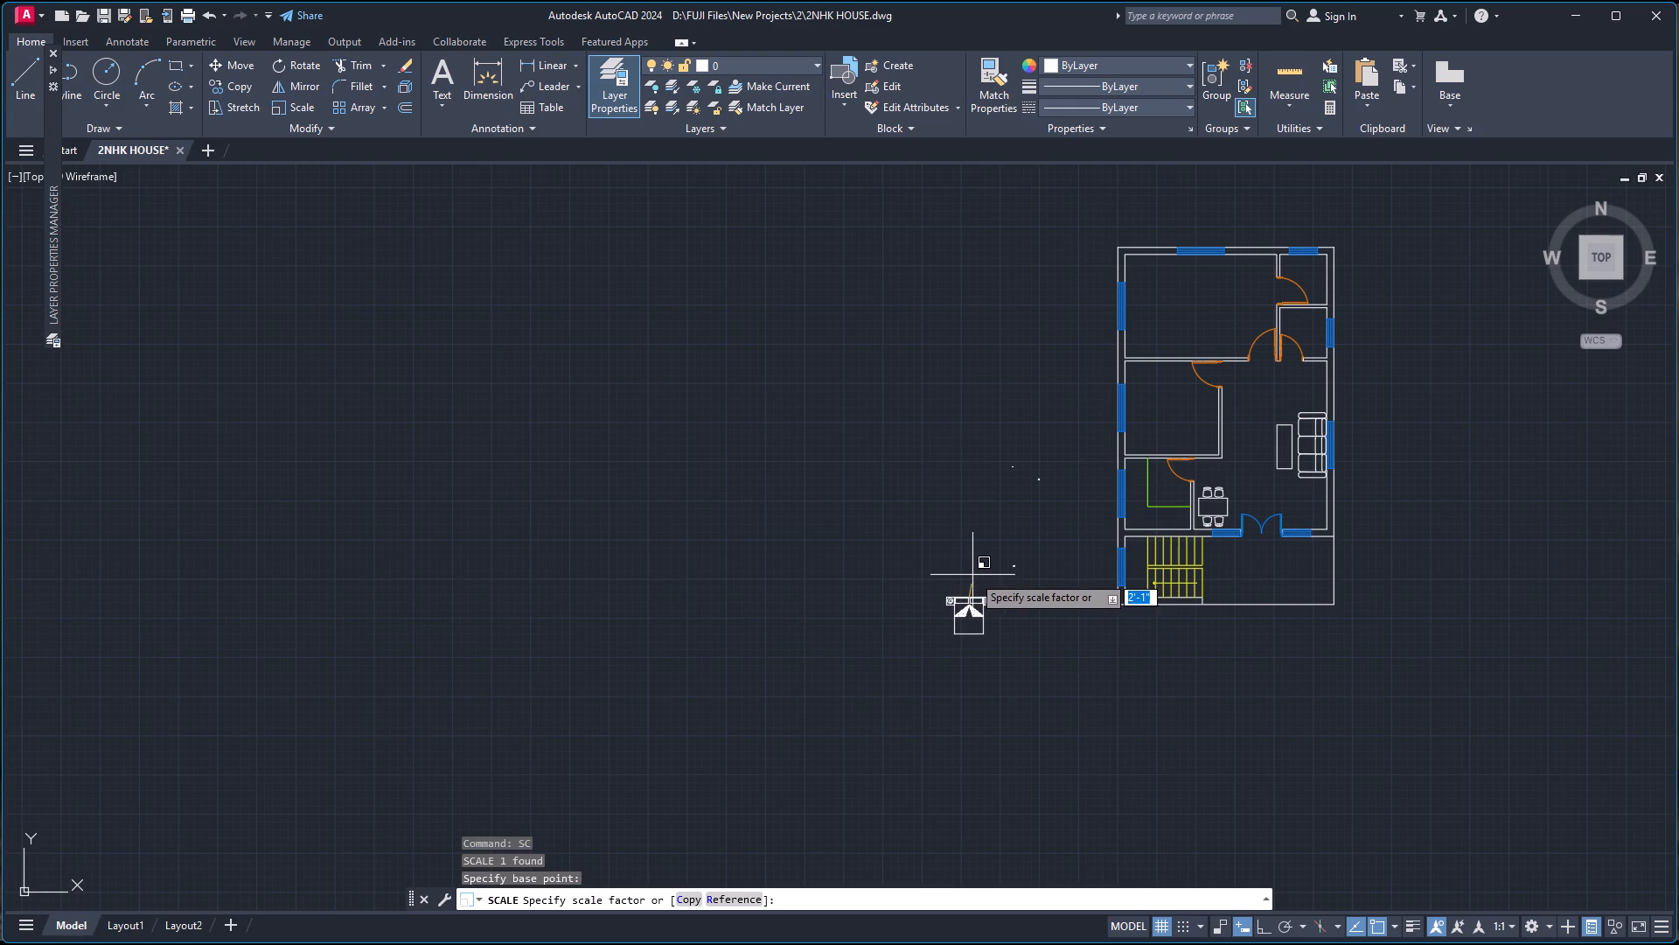
click(972, 575)
Rotate the bed block 90° about its headboard midpoint with Ortho on, so the headboard faces west.
click(925, 568)
click(1011, 652)
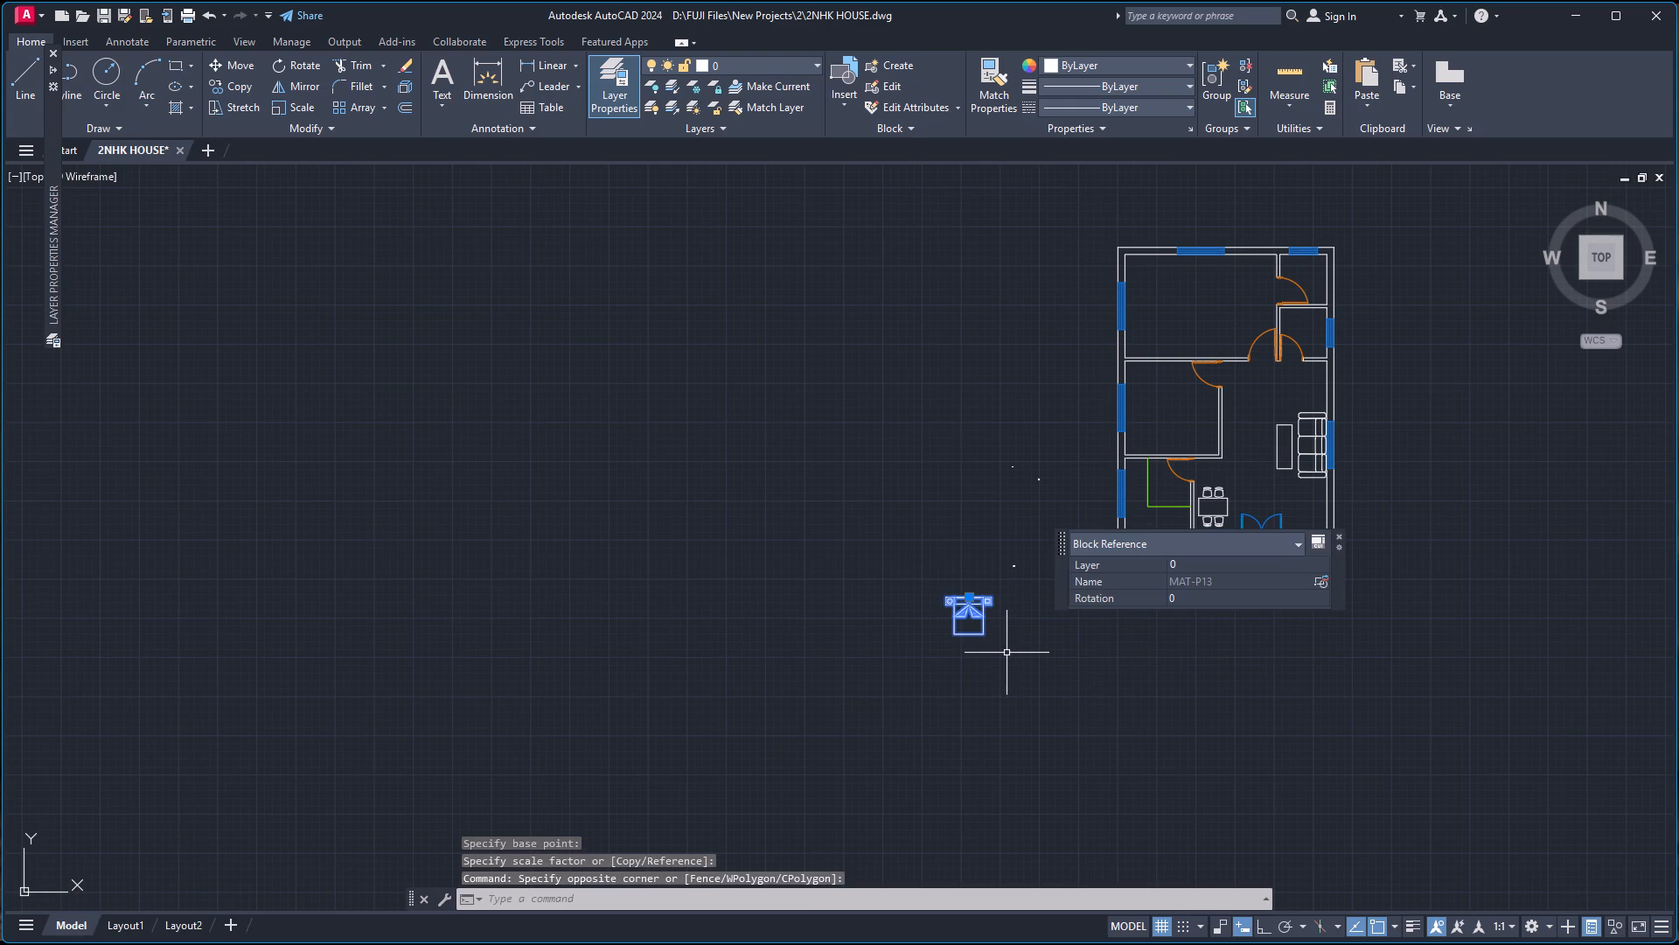
key(r)
key(o)
key(Return)
scroll(937, 586, up, 2)
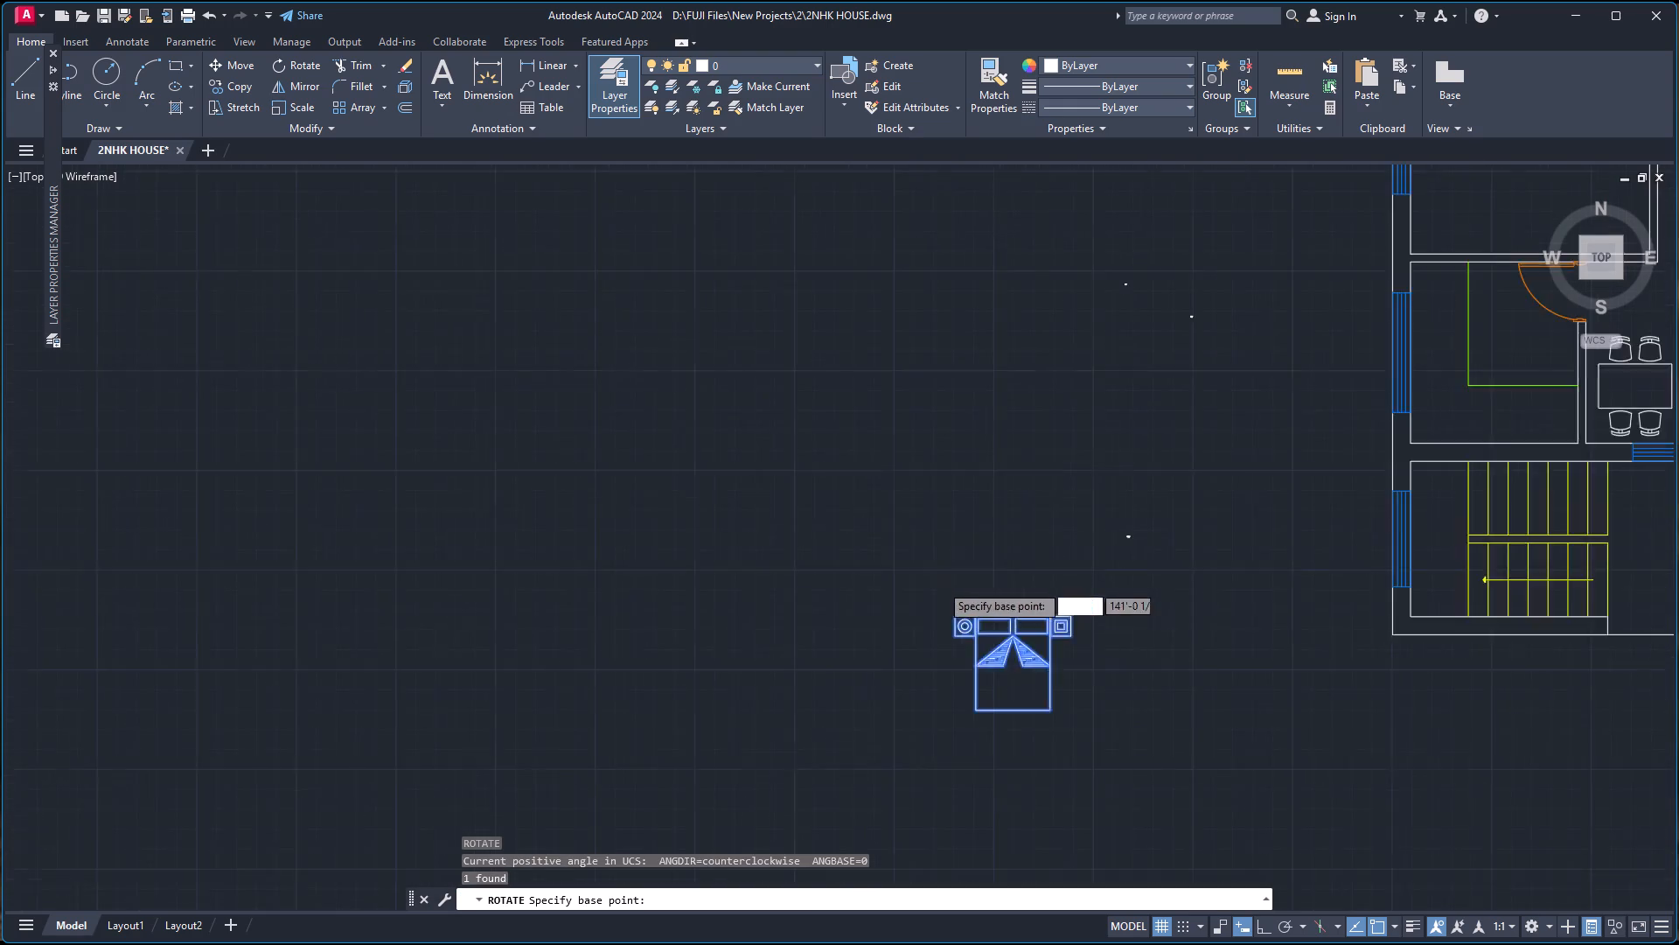
scroll(940, 584, up, 2)
click(1103, 670)
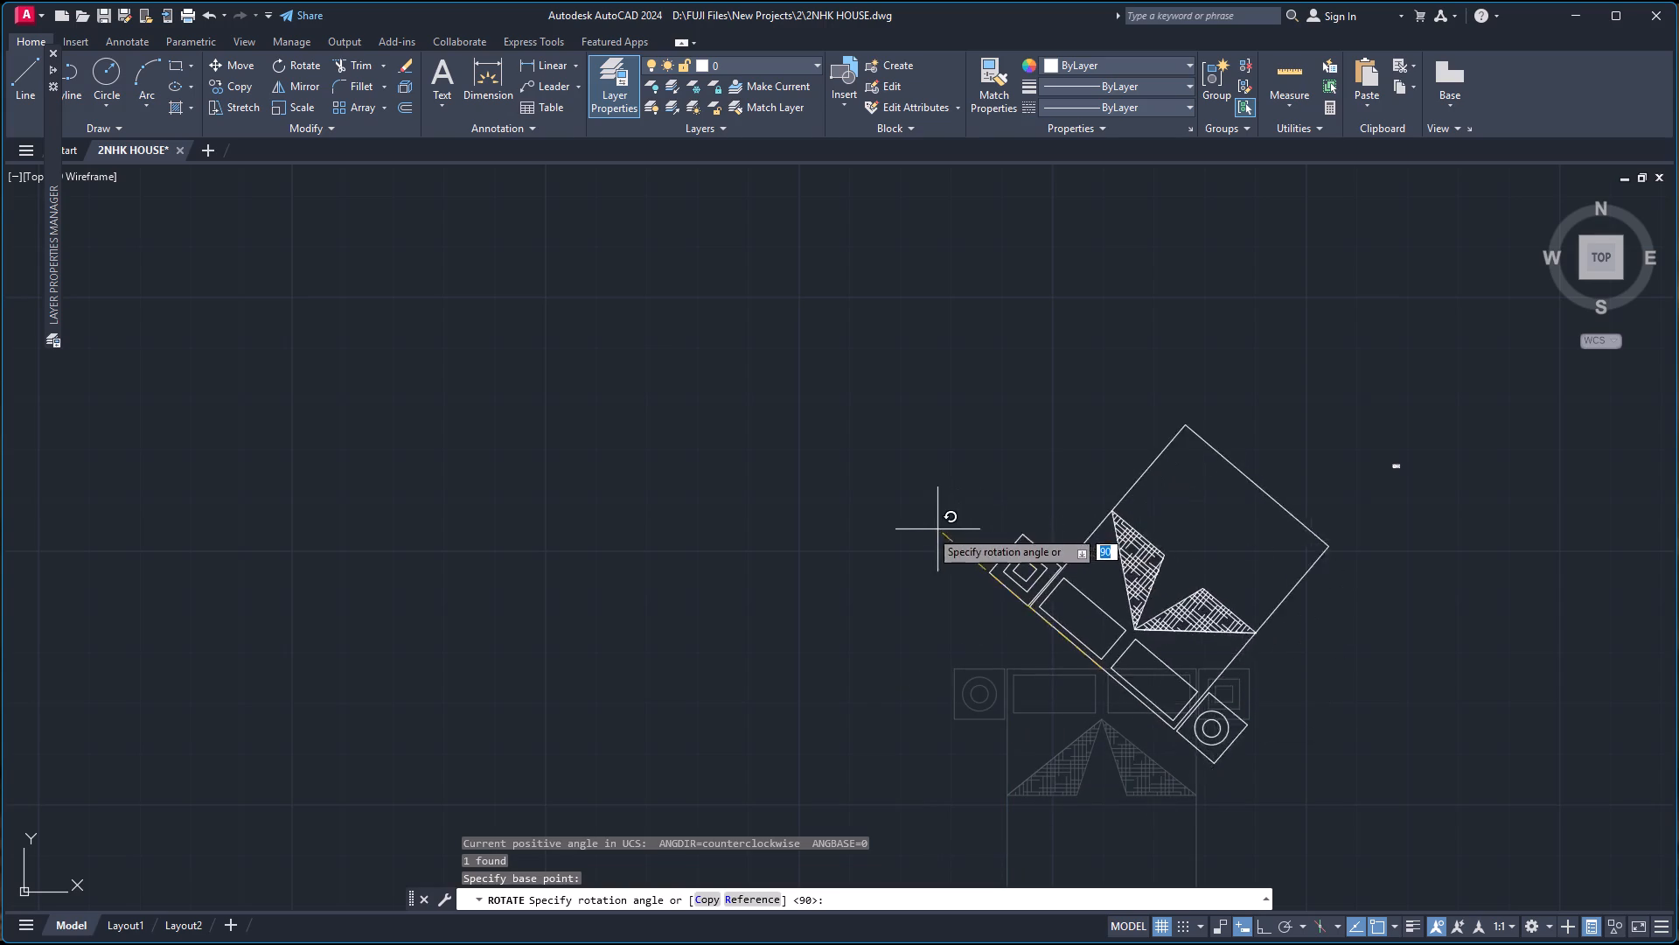
key(F8)
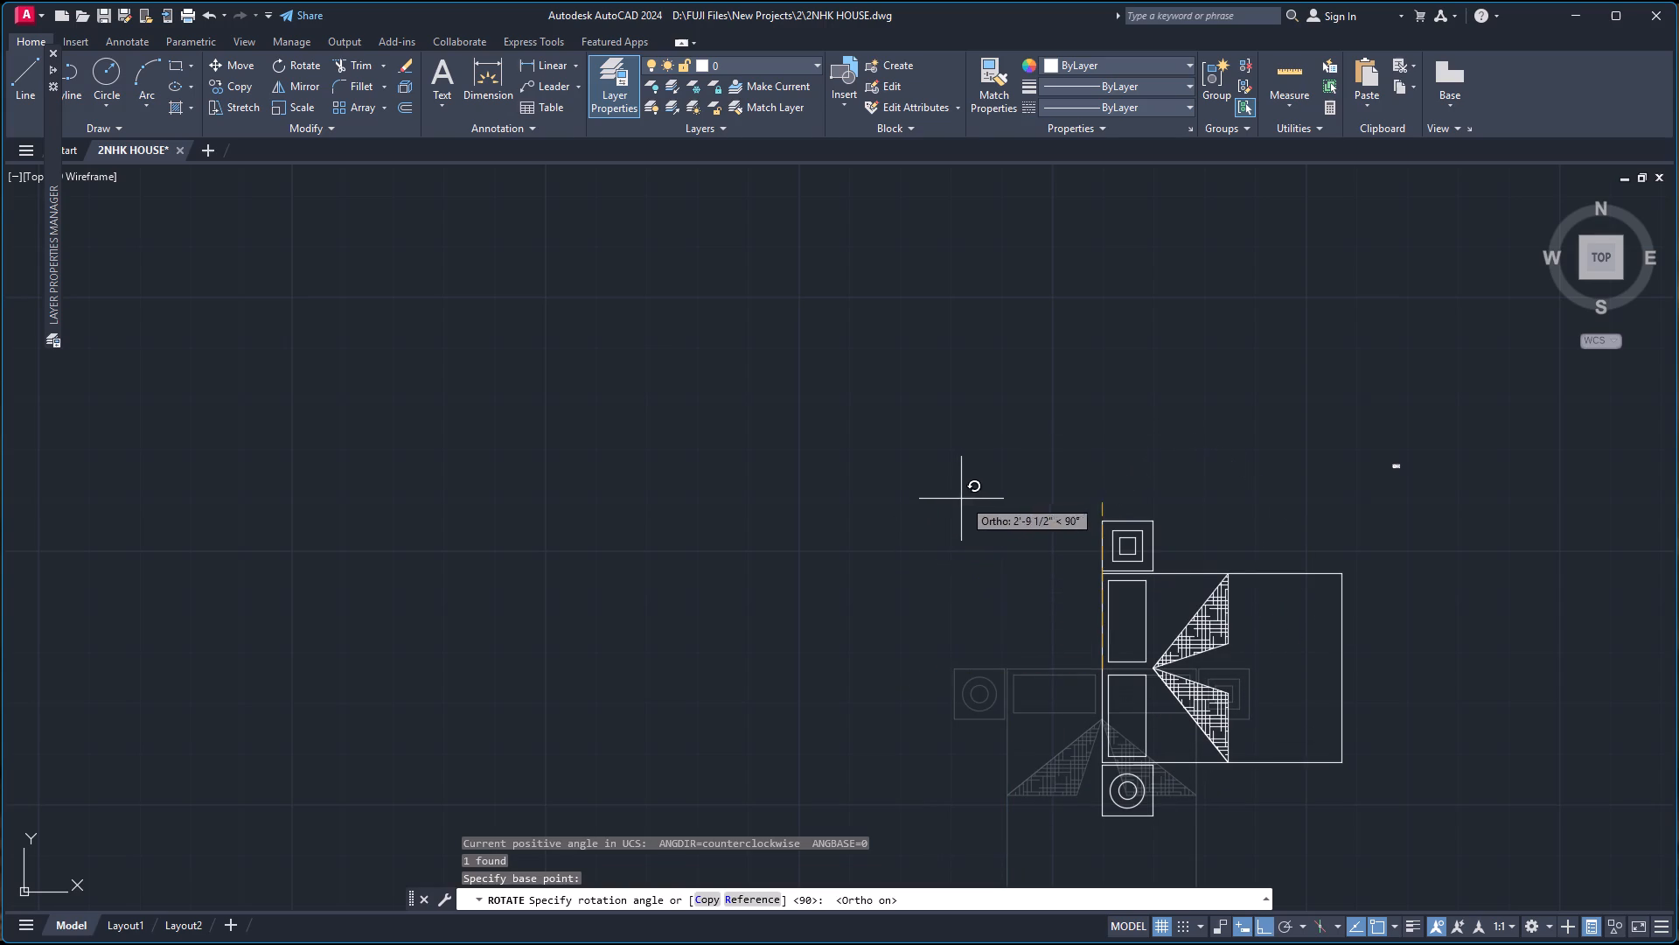
click(1003, 437)
Copy the bed by its headboard midpoint to the midpoint between the north bedroom's two west inner corners.
click(1024, 428)
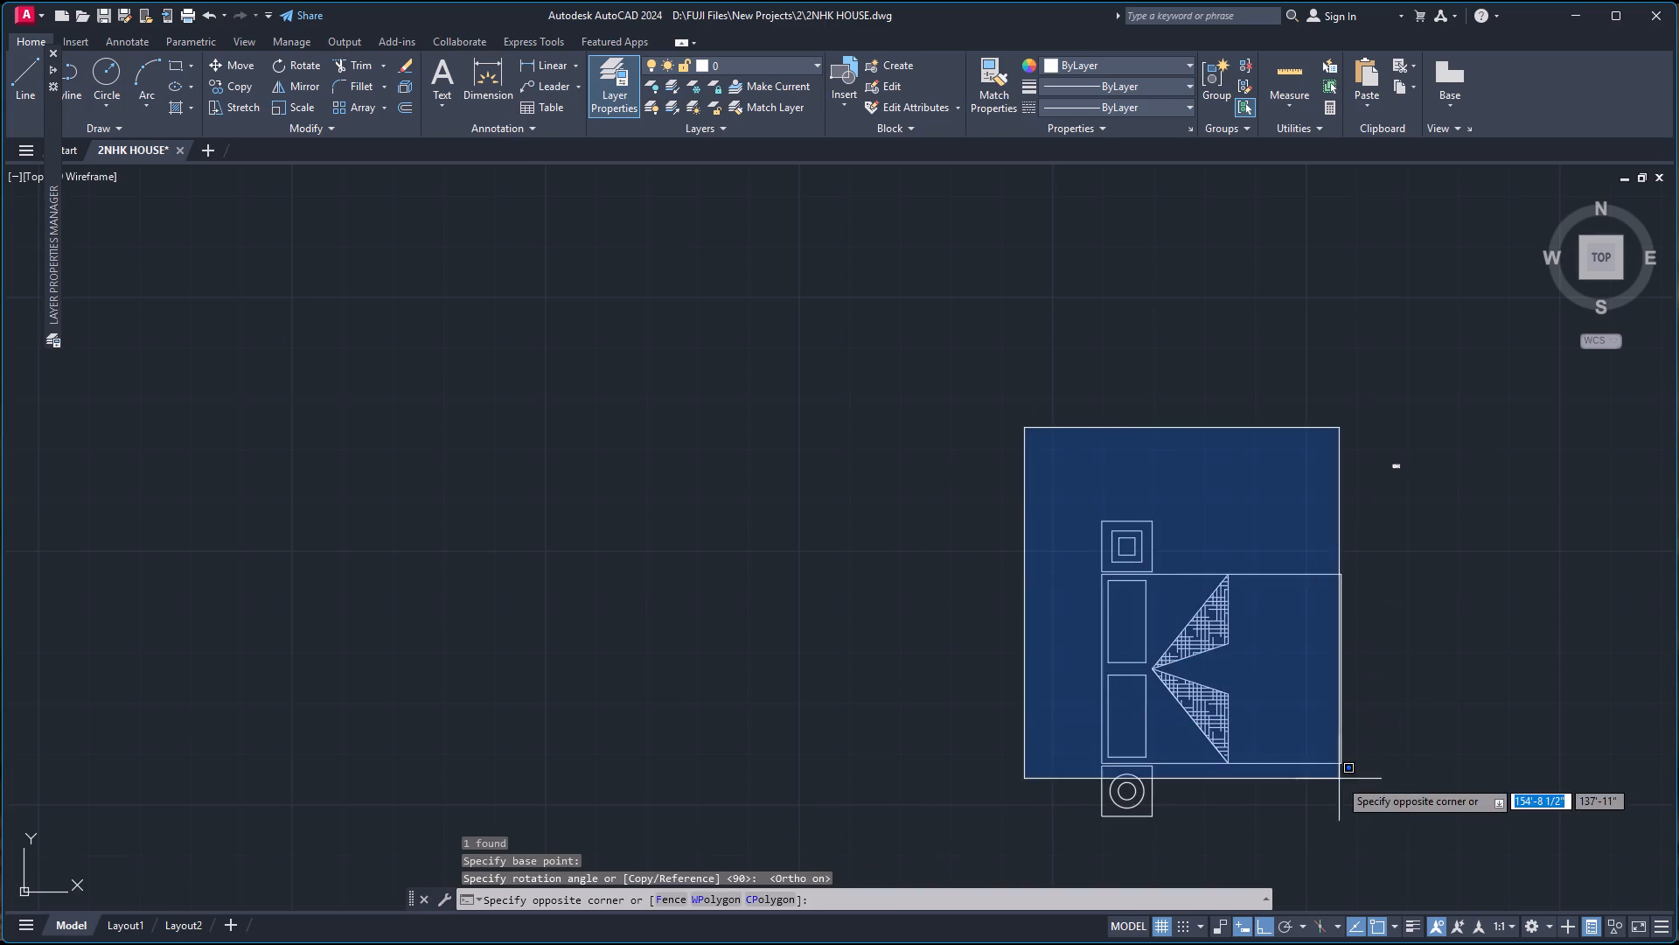
click(1355, 839)
key(c)
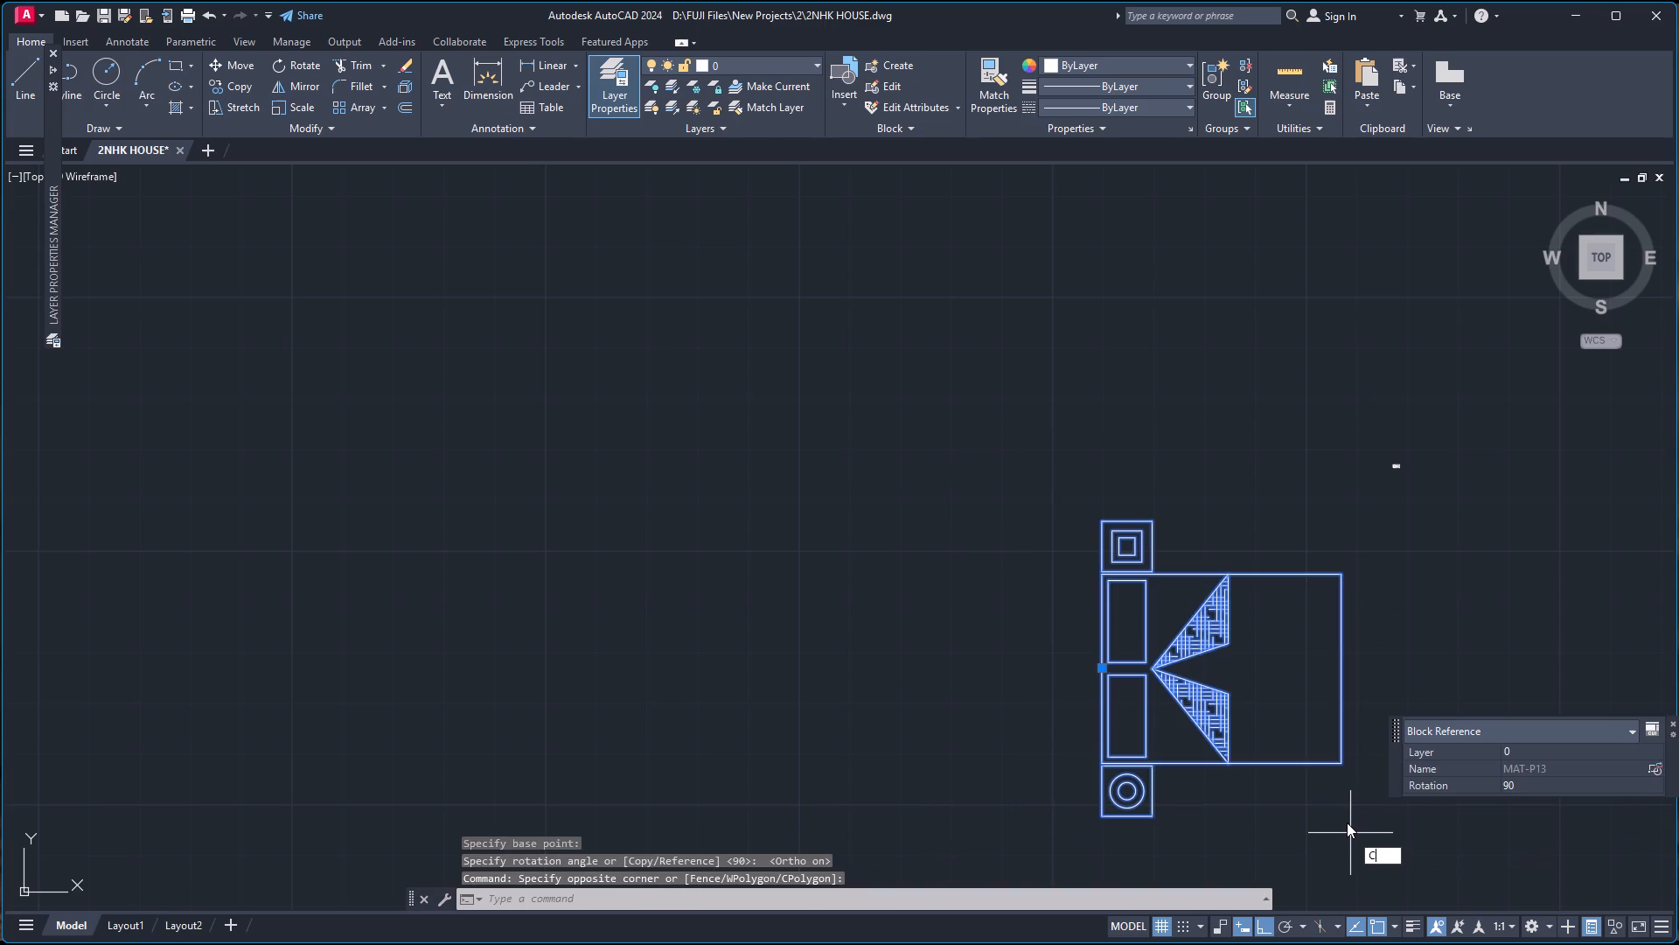
key(o)
key(Return)
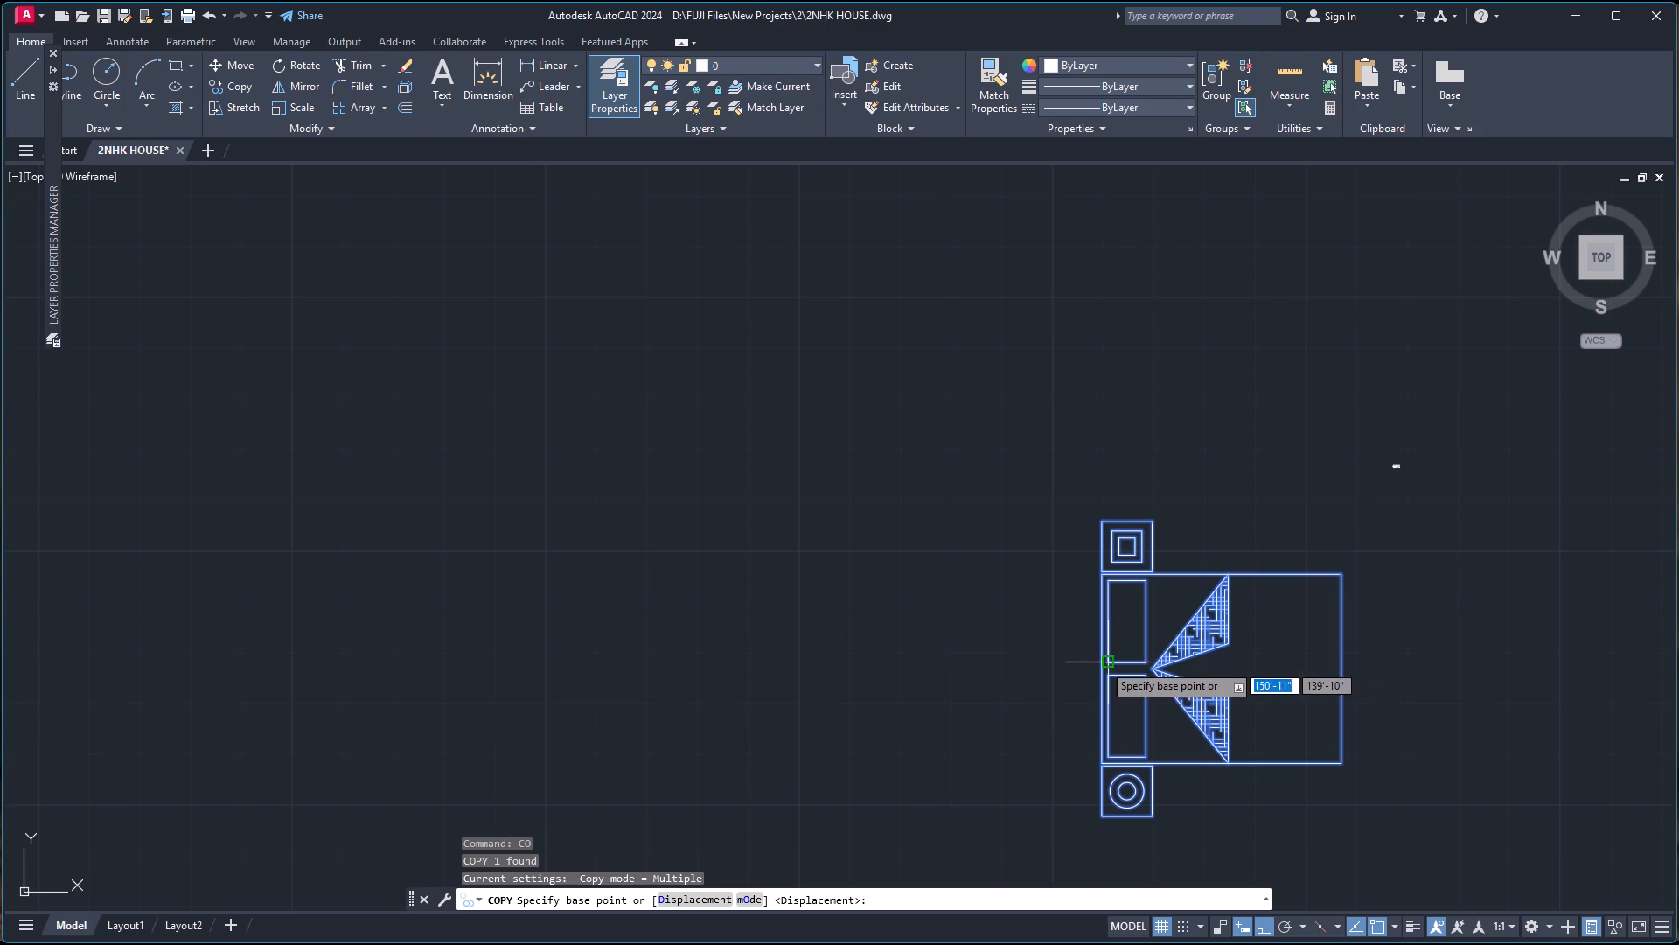
click(1104, 668)
scroll(1119, 516, down, 4)
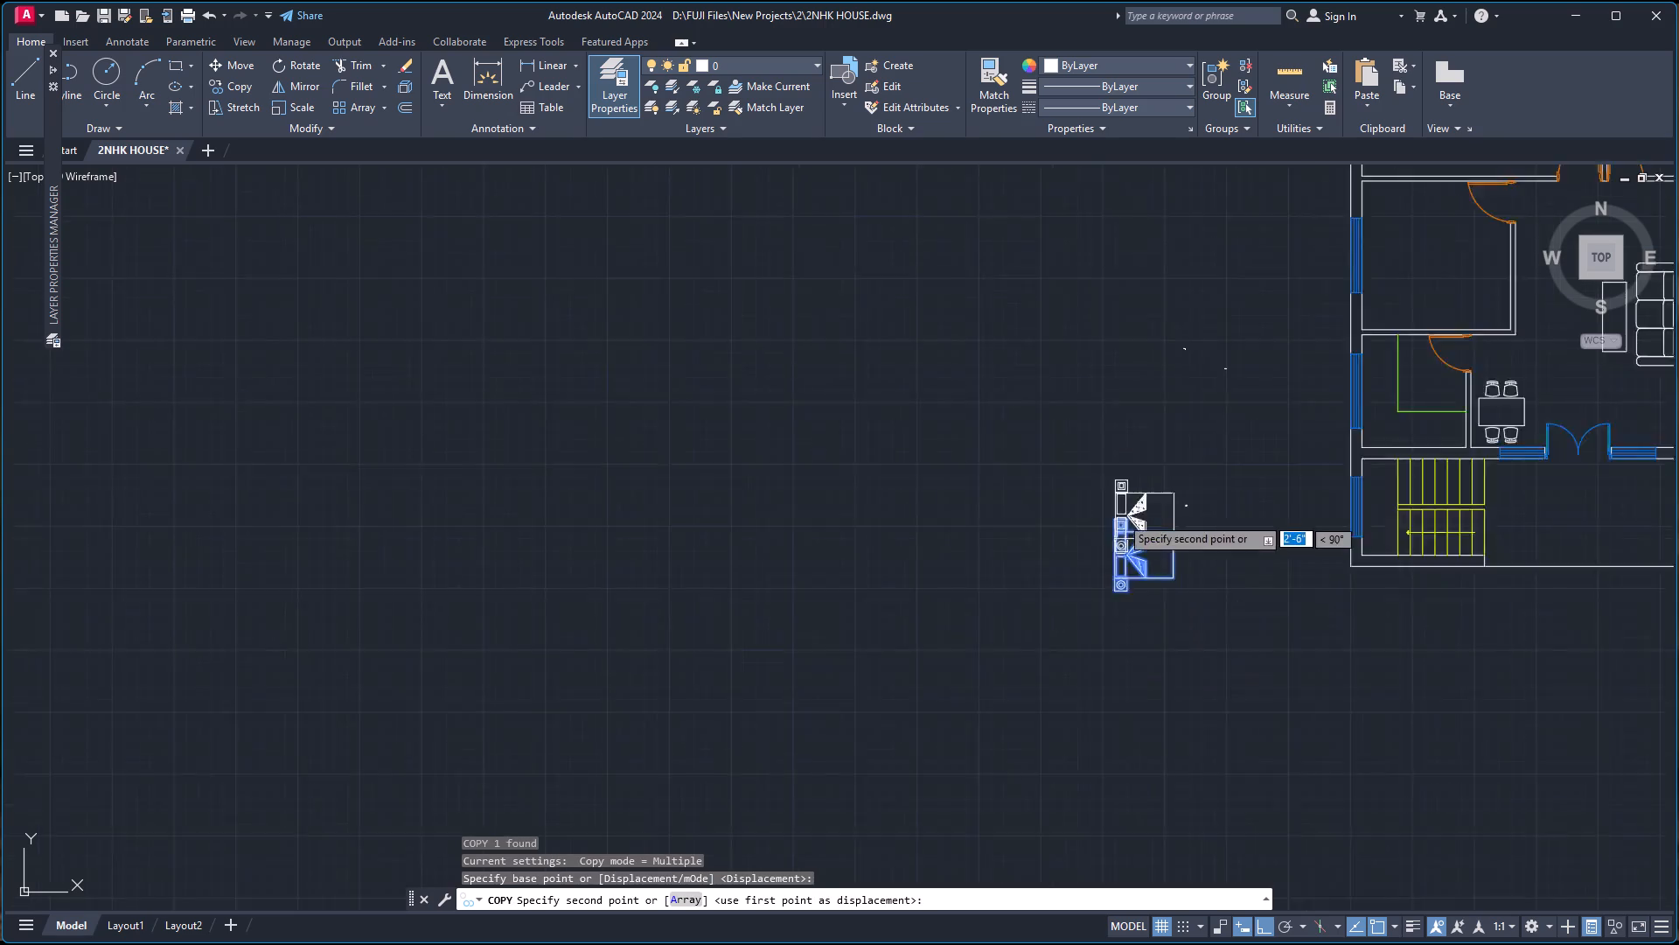
scroll(1122, 518, down, 2)
scroll(1240, 383, up, 4)
right_click(1089, 558)
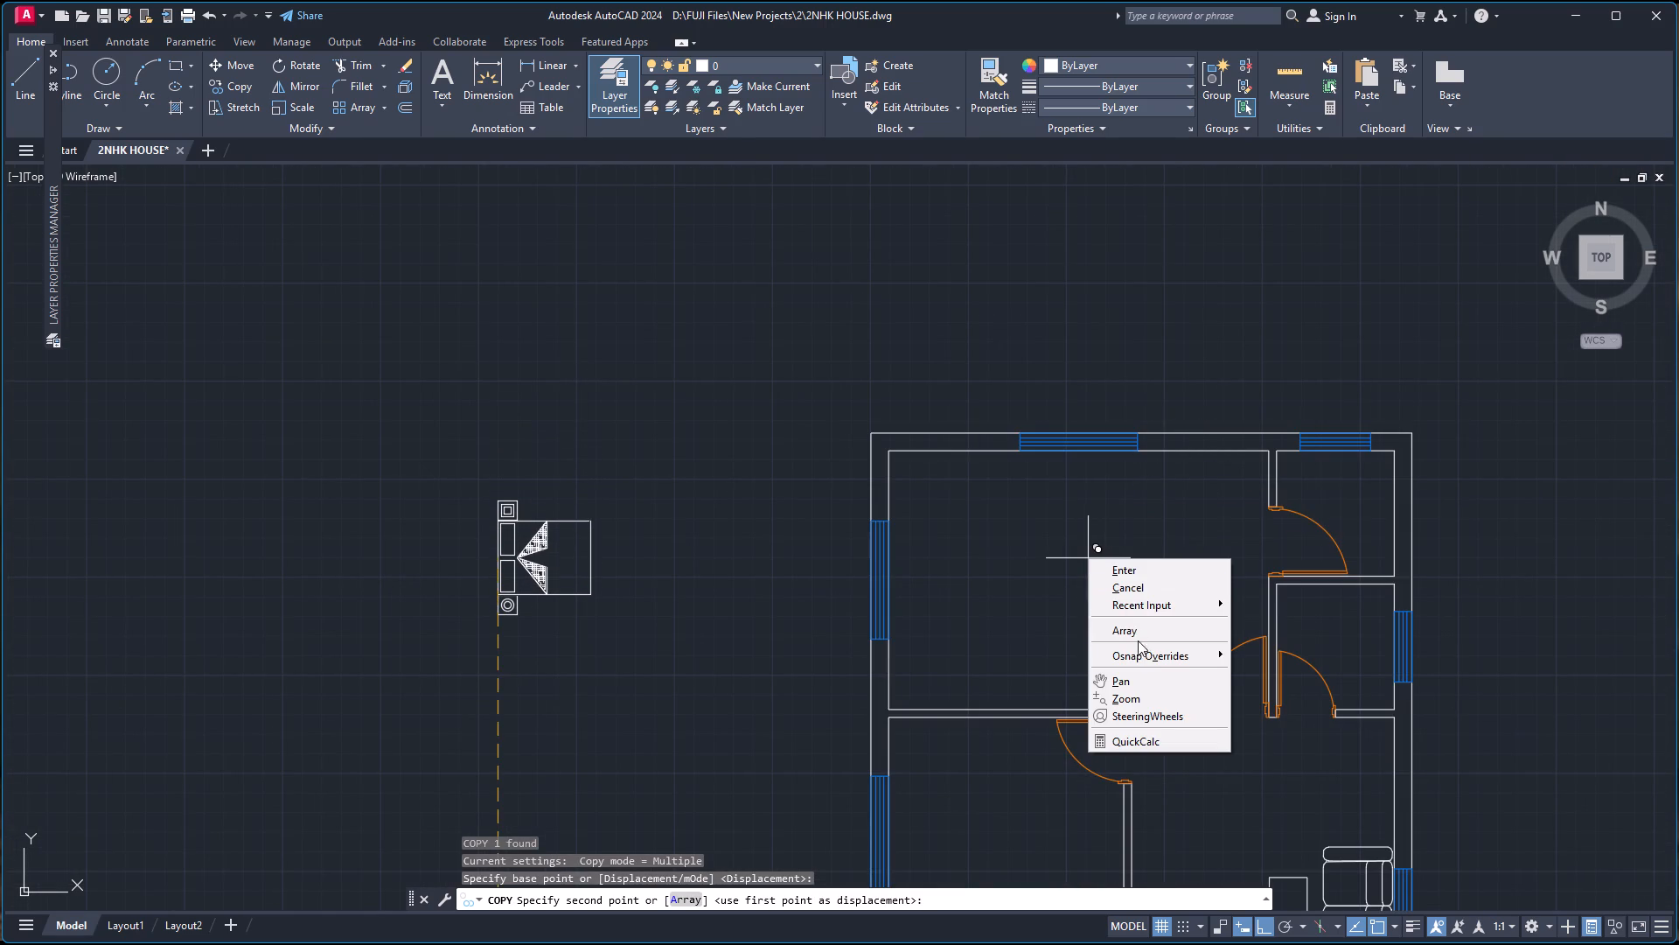
click(1144, 659)
click(1296, 296)
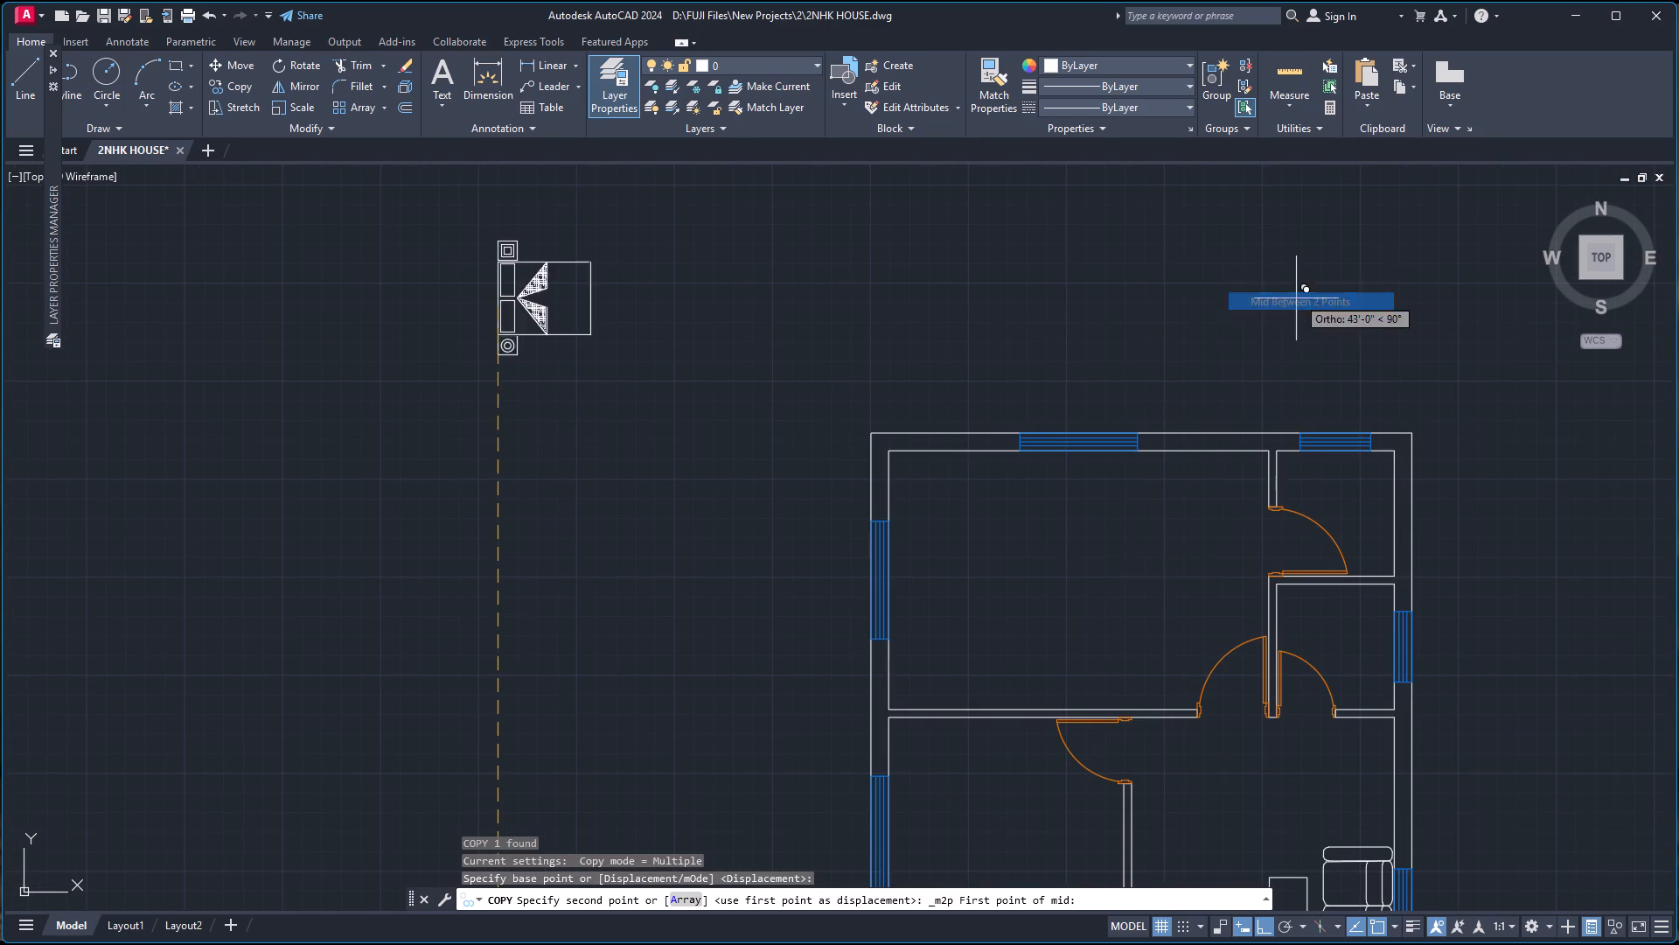
click(889, 452)
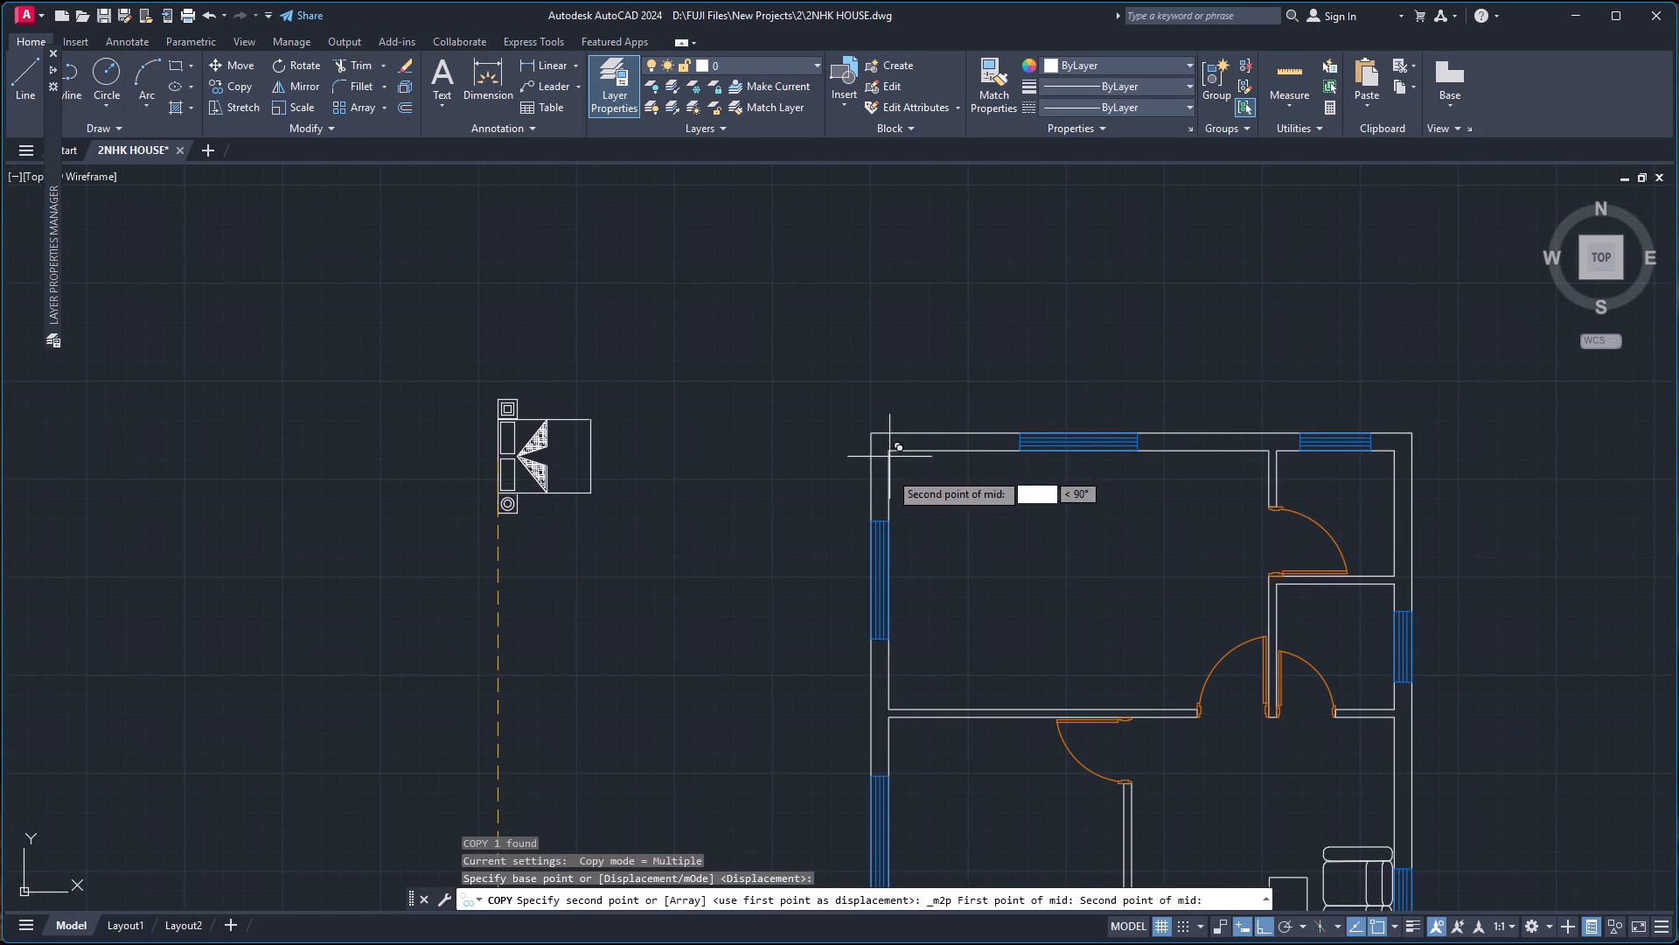
click(889, 709)
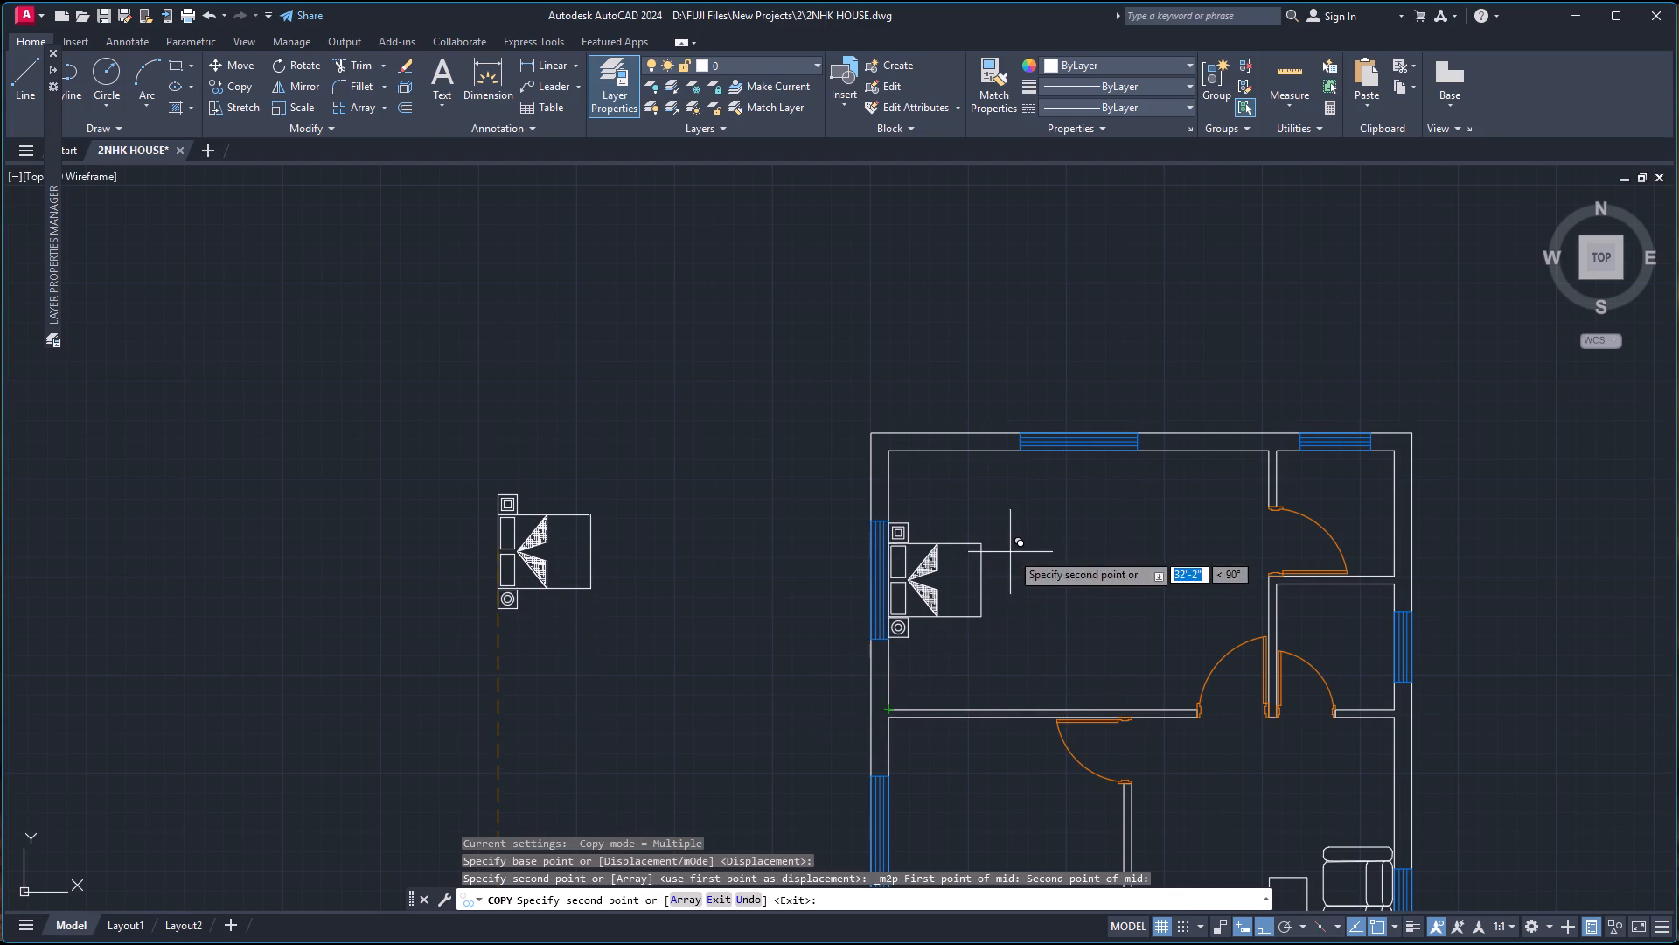
key(Escape)
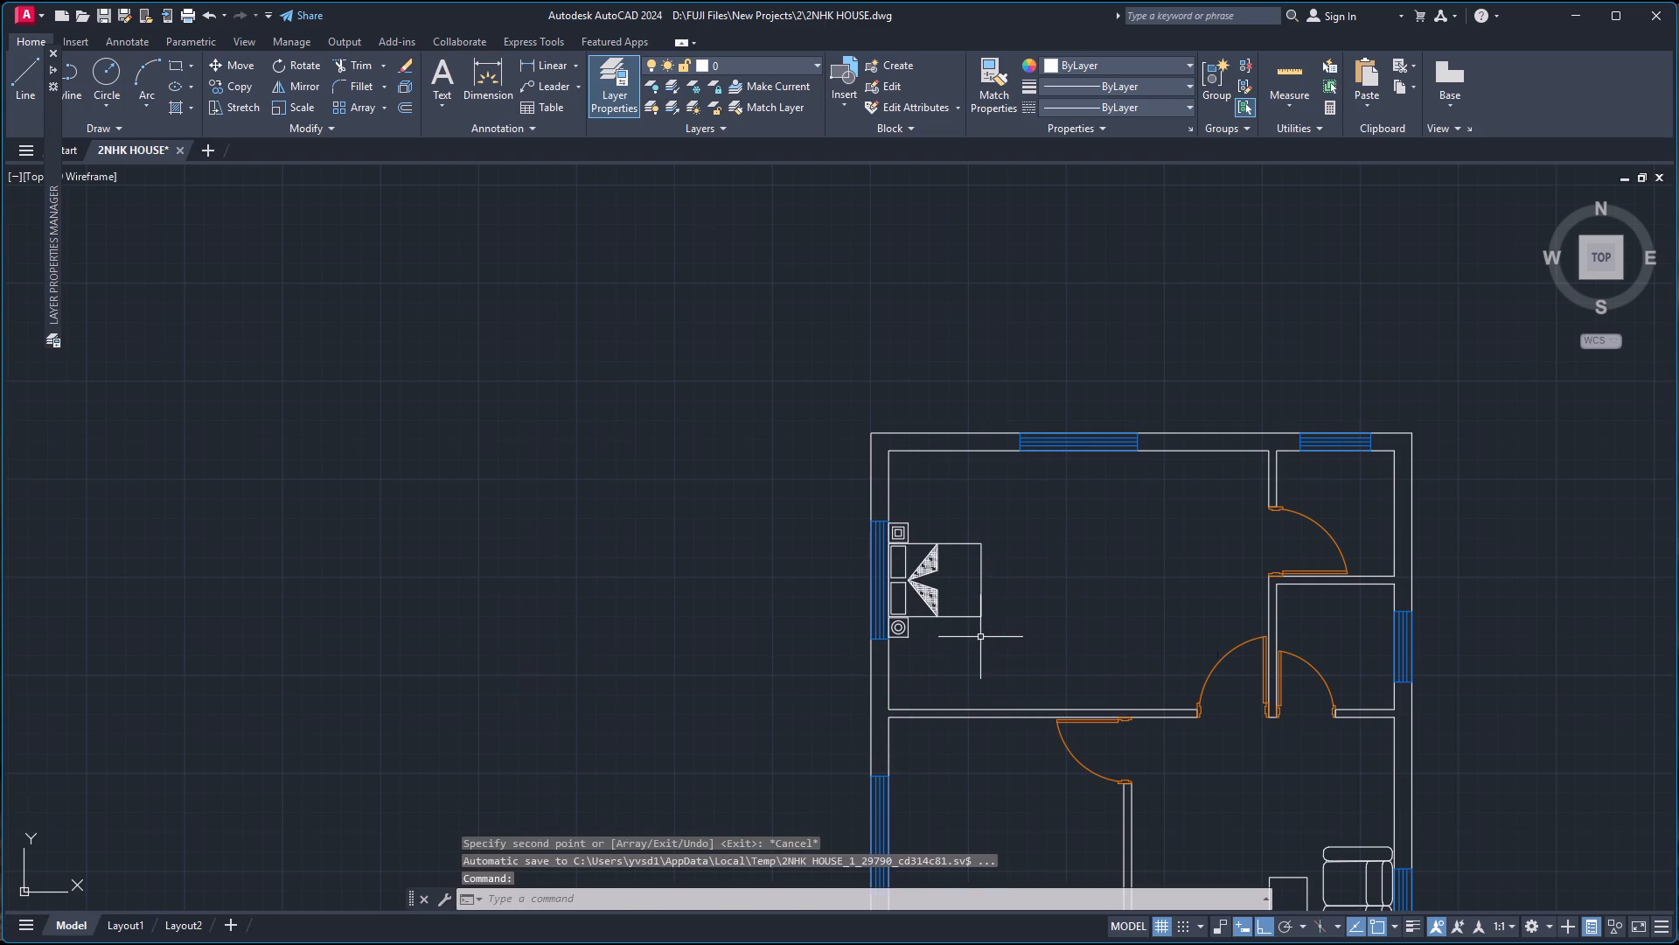
Scale up the north bedroom's bed freehand from its headboard midpoint until the mattress is about as wide as the west window.
click(931, 586)
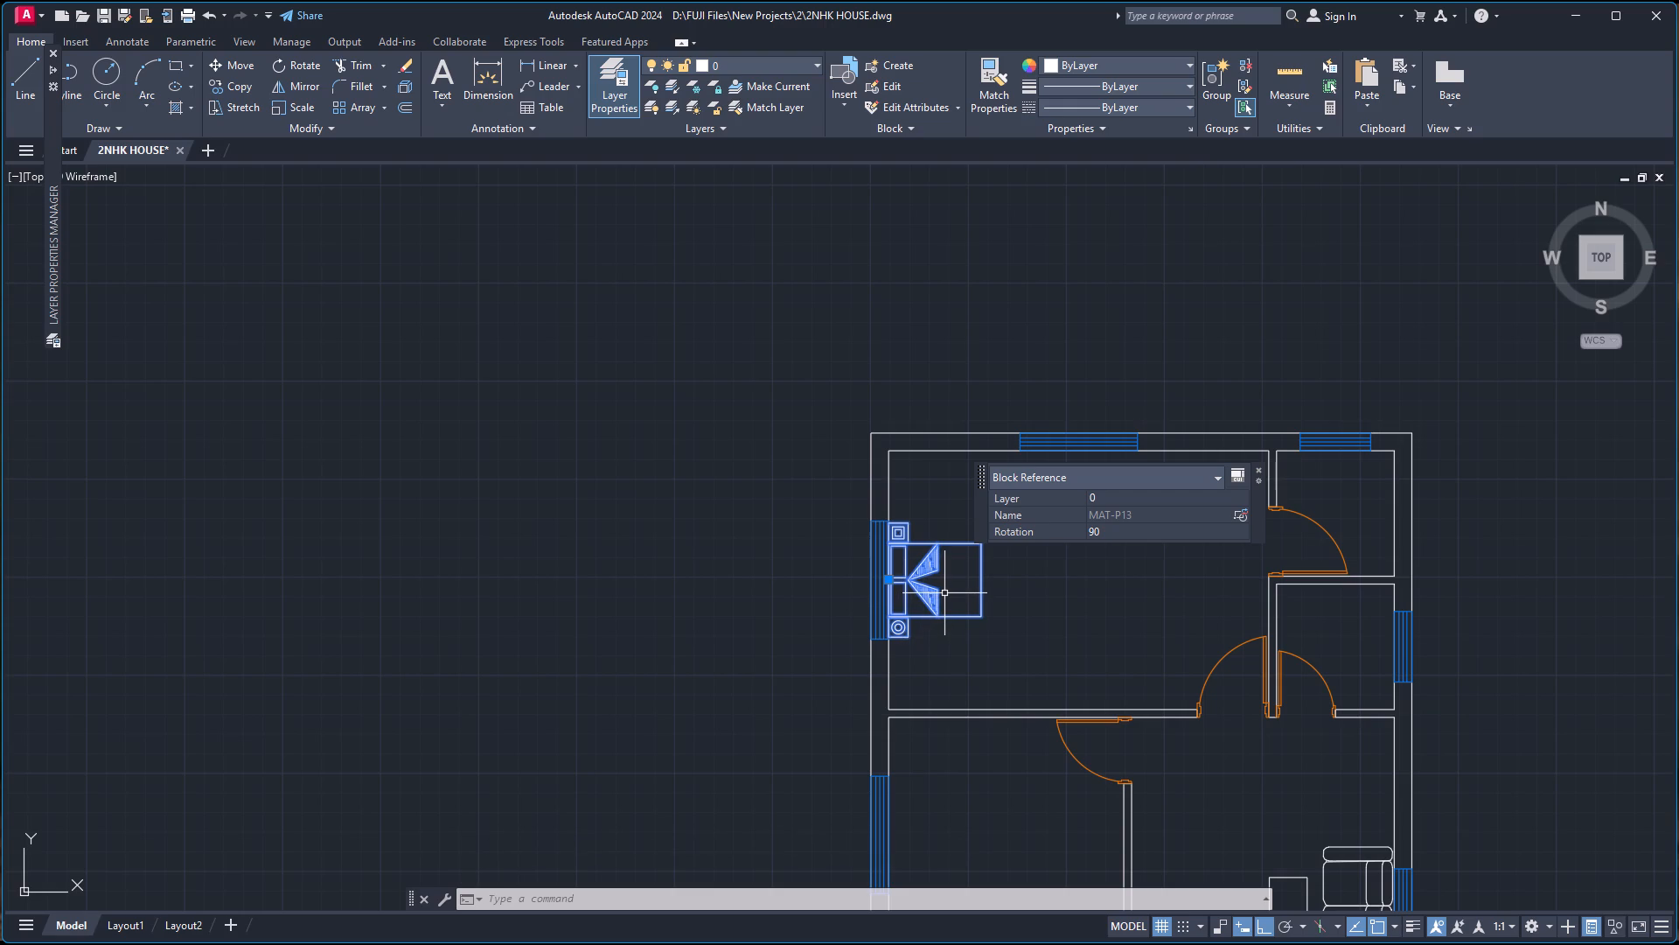
text(SC)
key(Return)
scroll(939, 592, up, 3)
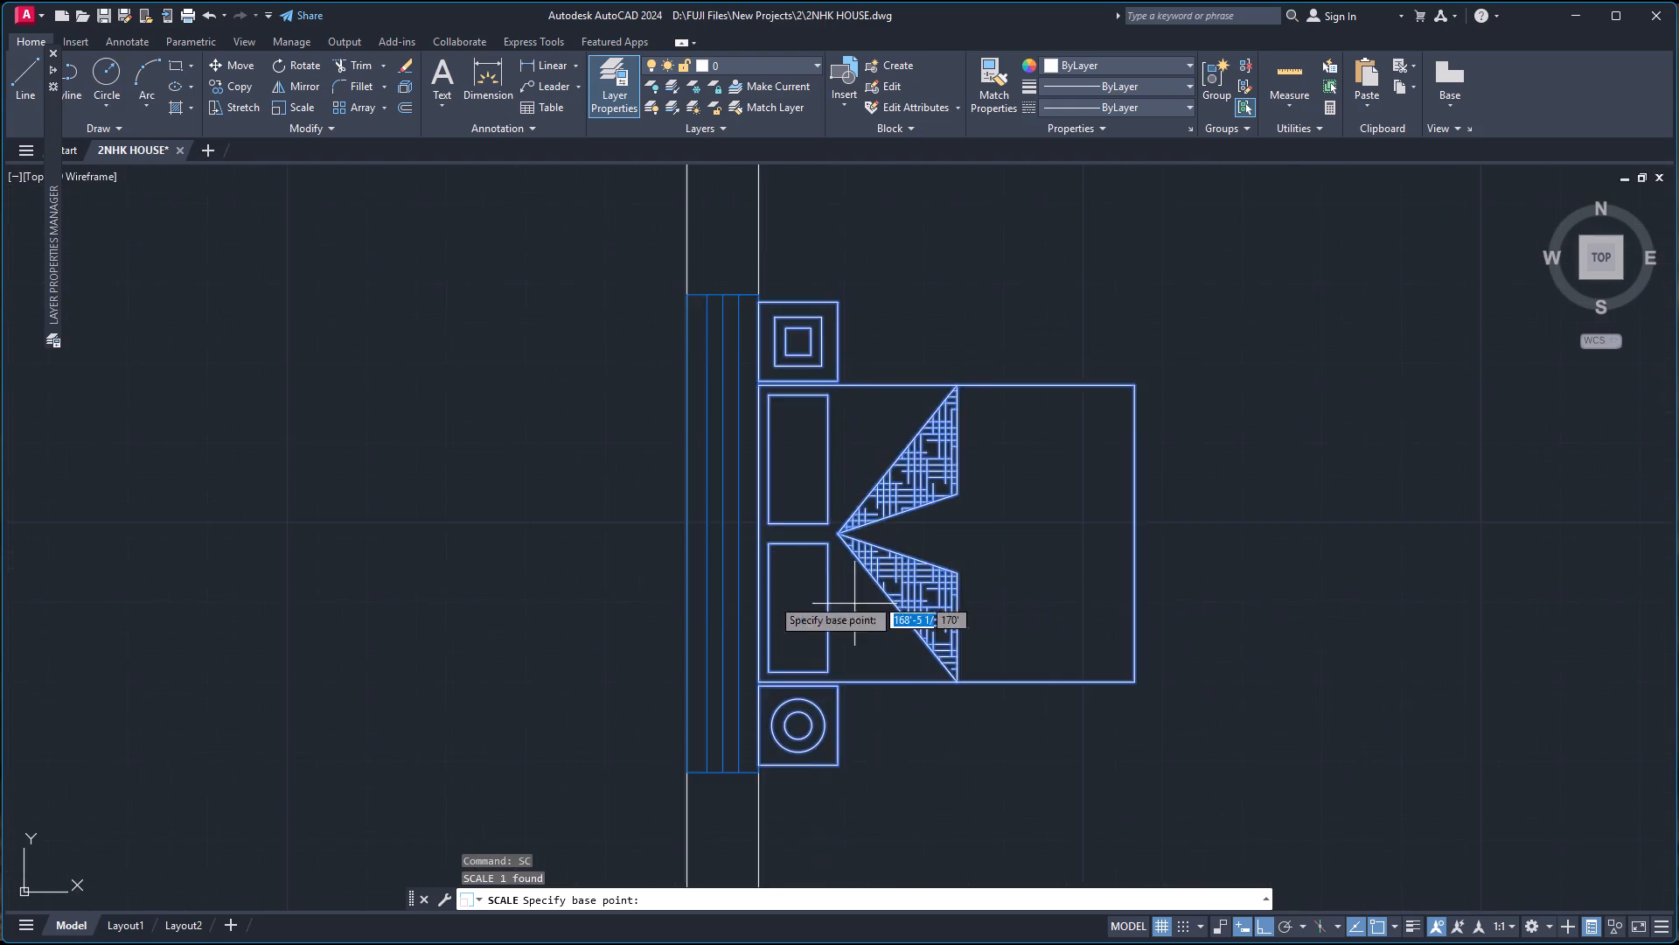
scroll(753, 594, up, 1)
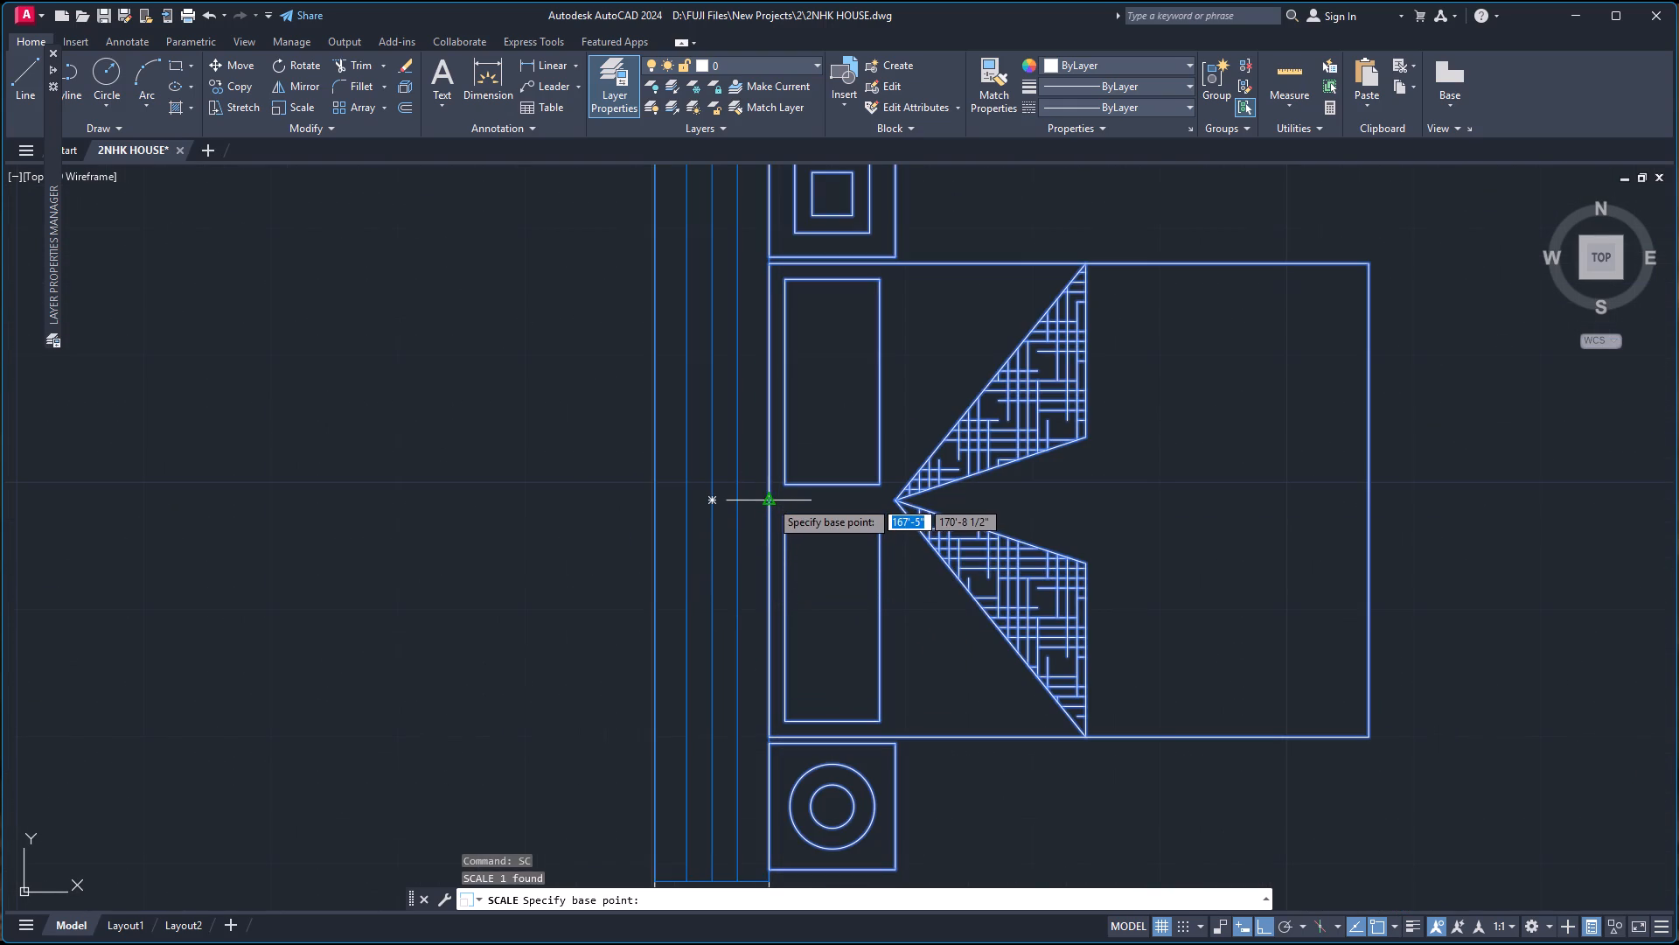
click(770, 500)
scroll(786, 497, down, 4)
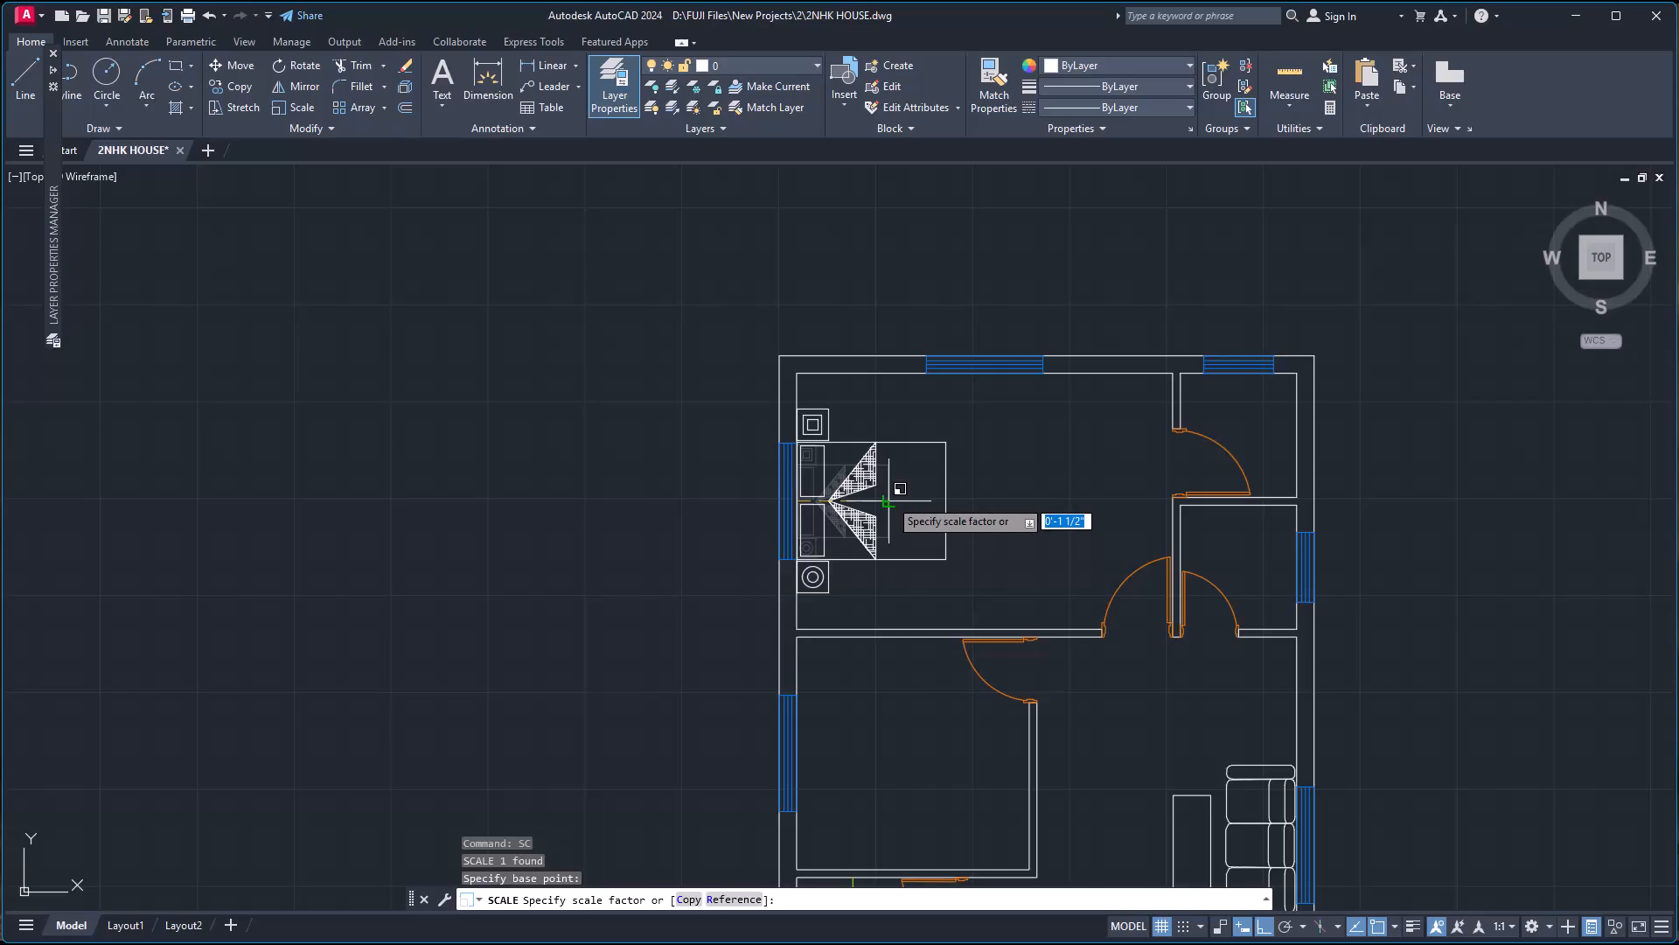
click(896, 500)
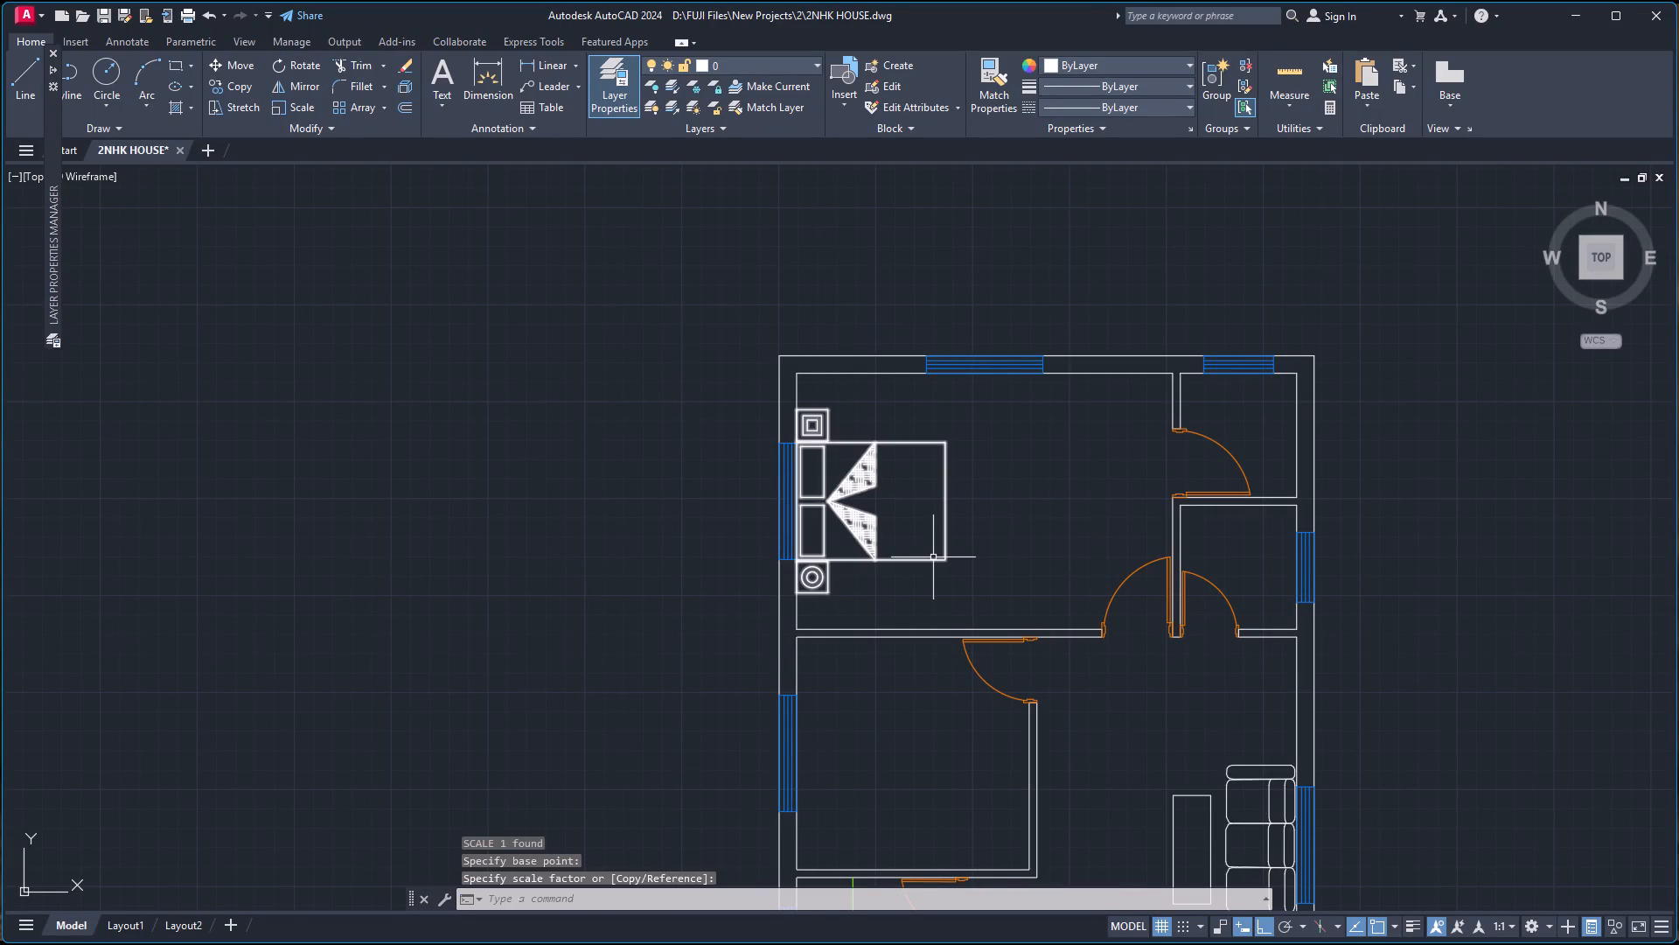
Draw a line from the bed's north edge, just east of the pillows, 10" north and 5'-0" east.
key(l)
key(Return)
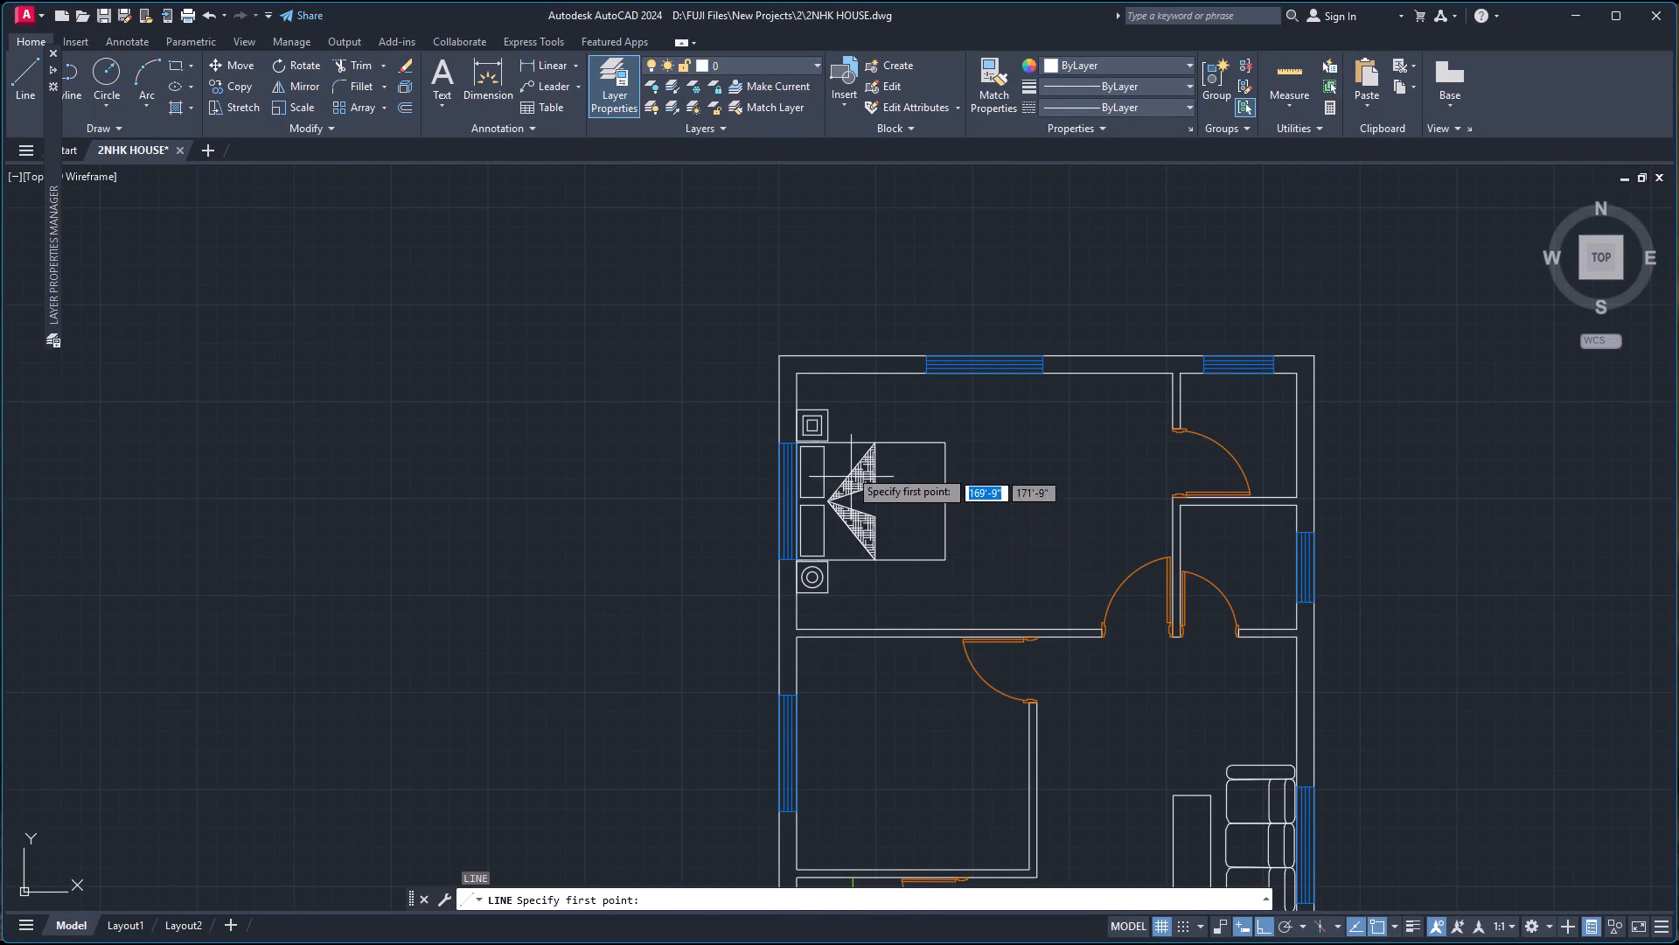
scroll(847, 452, up, 2)
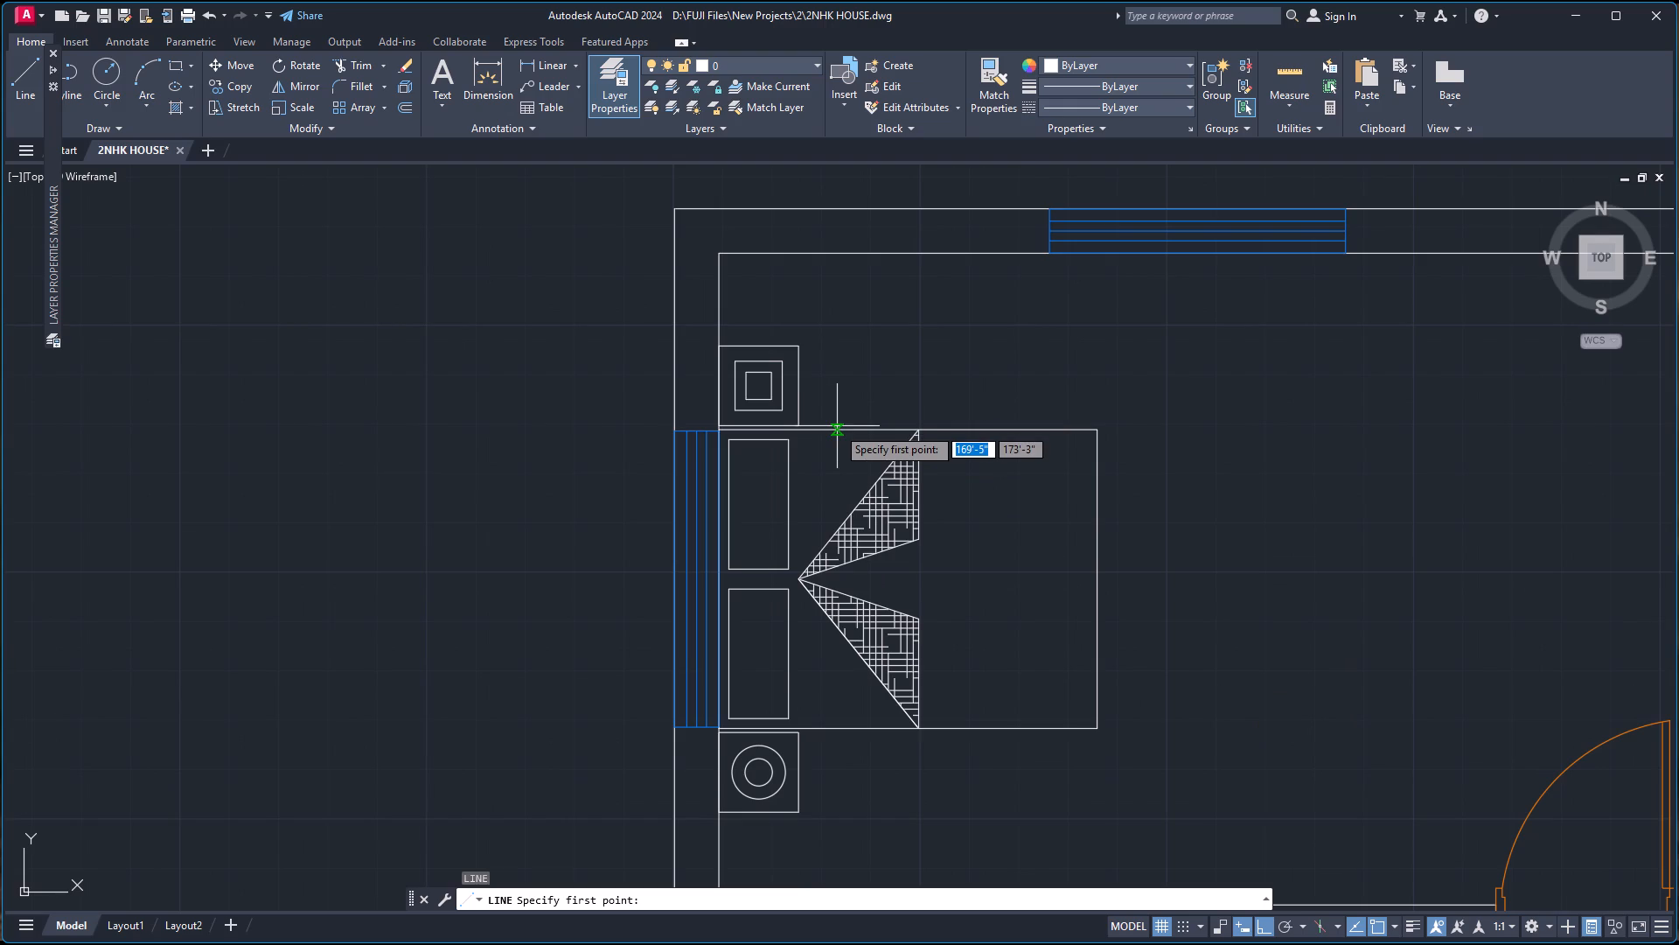
click(836, 430)
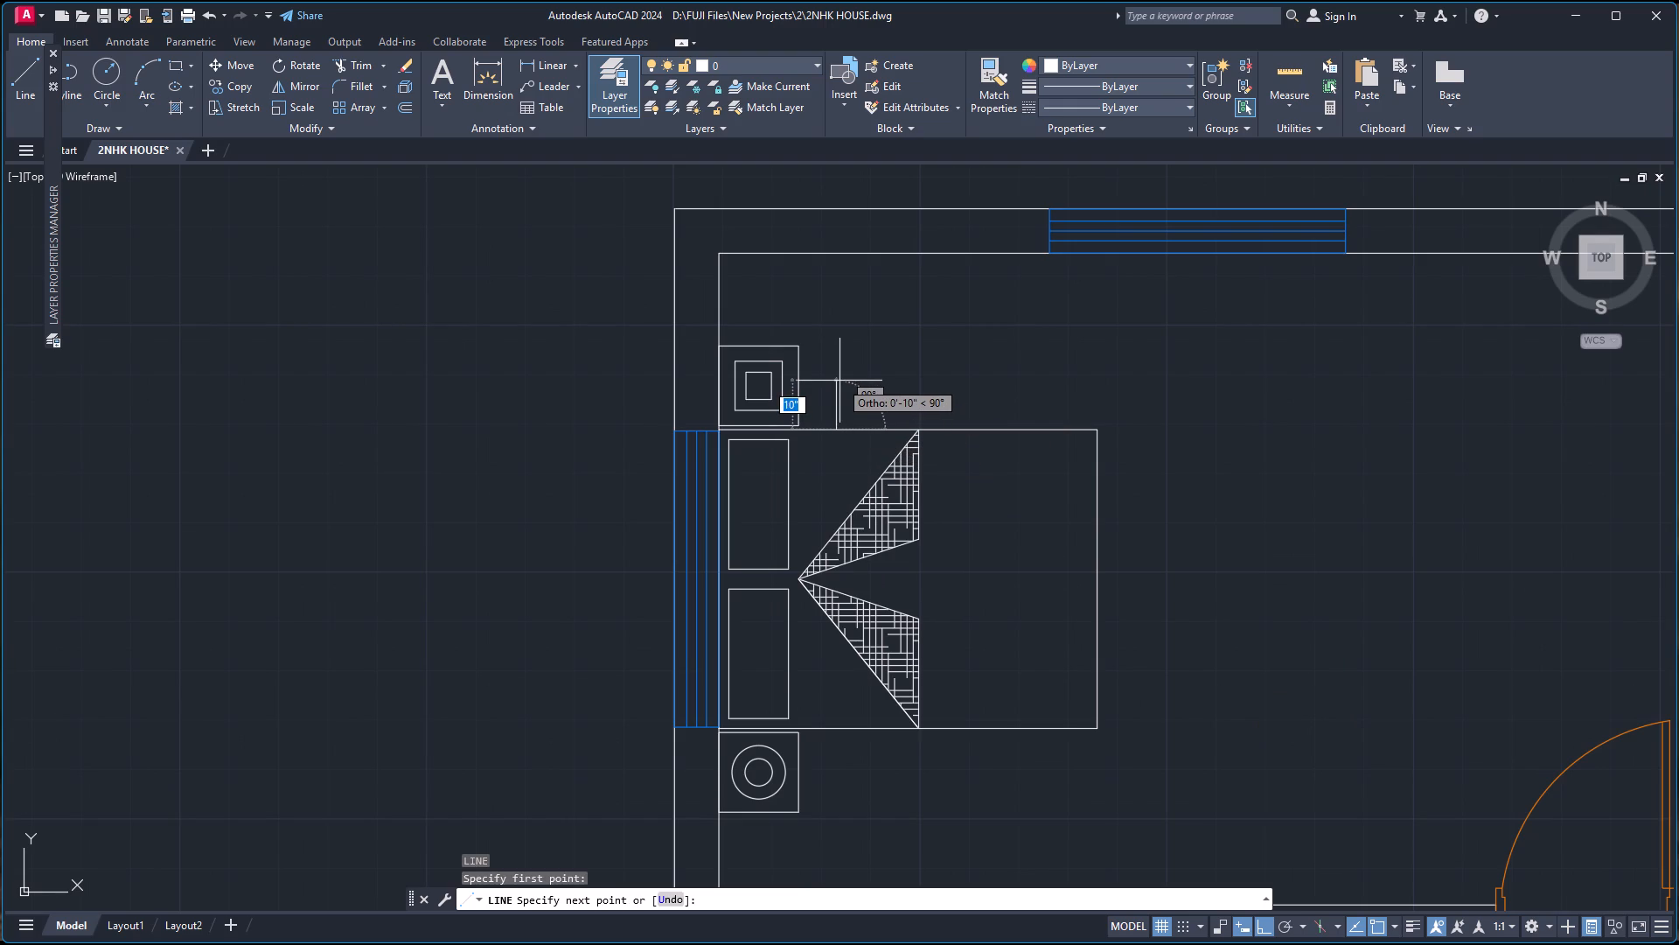
click(839, 381)
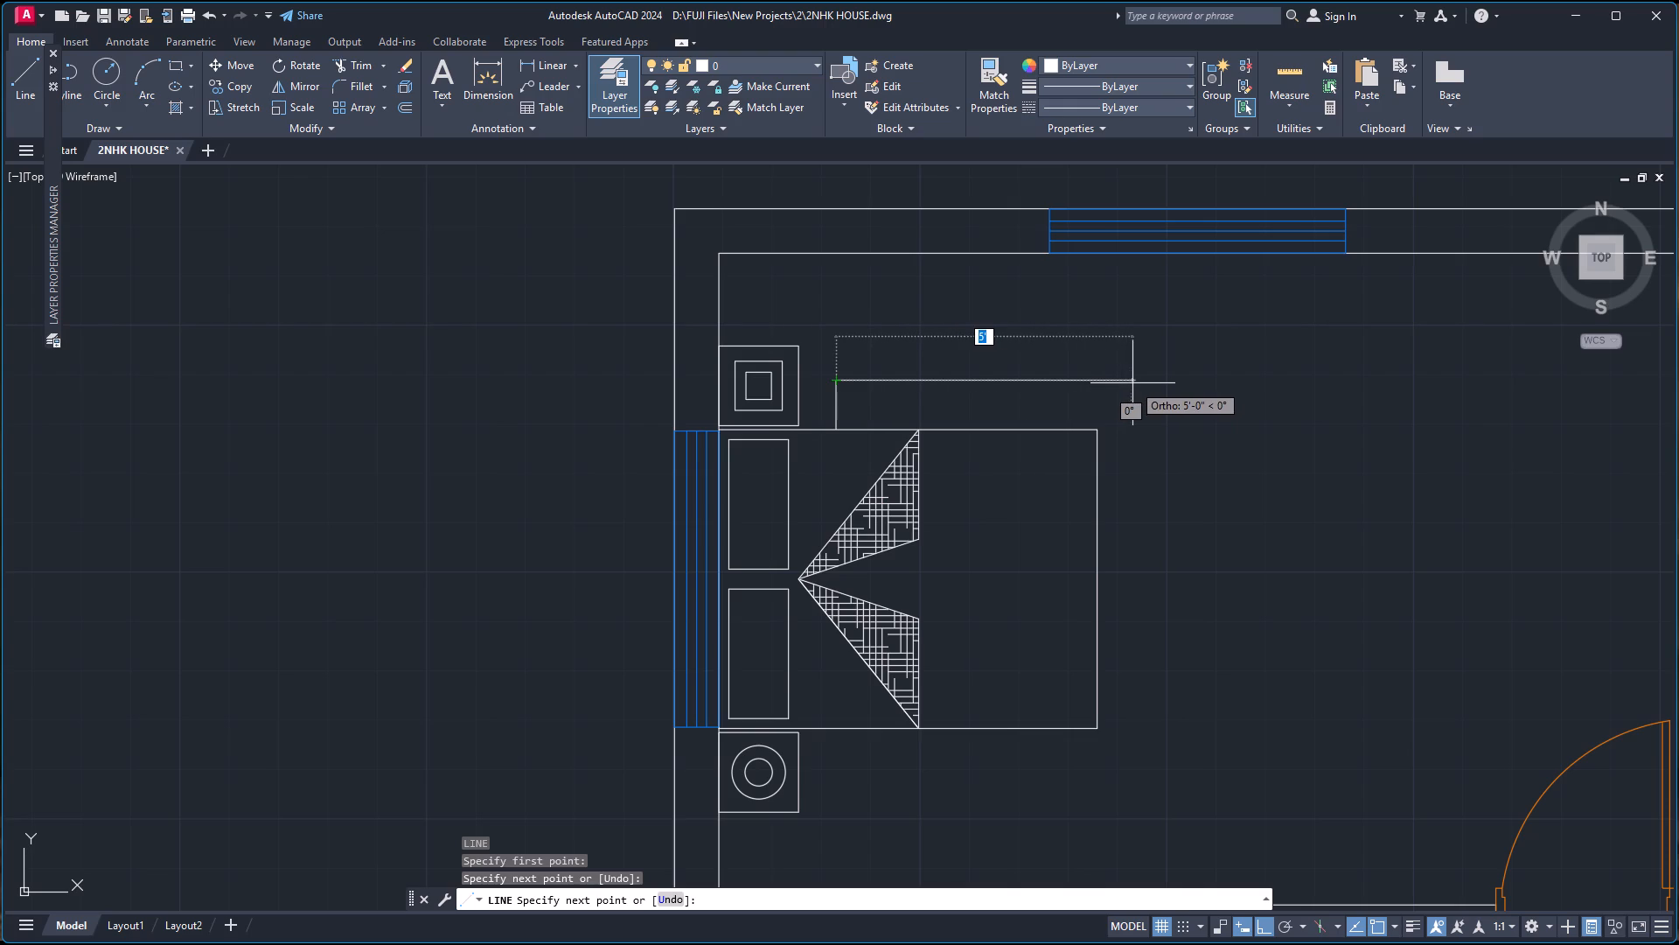
click(1132, 383)
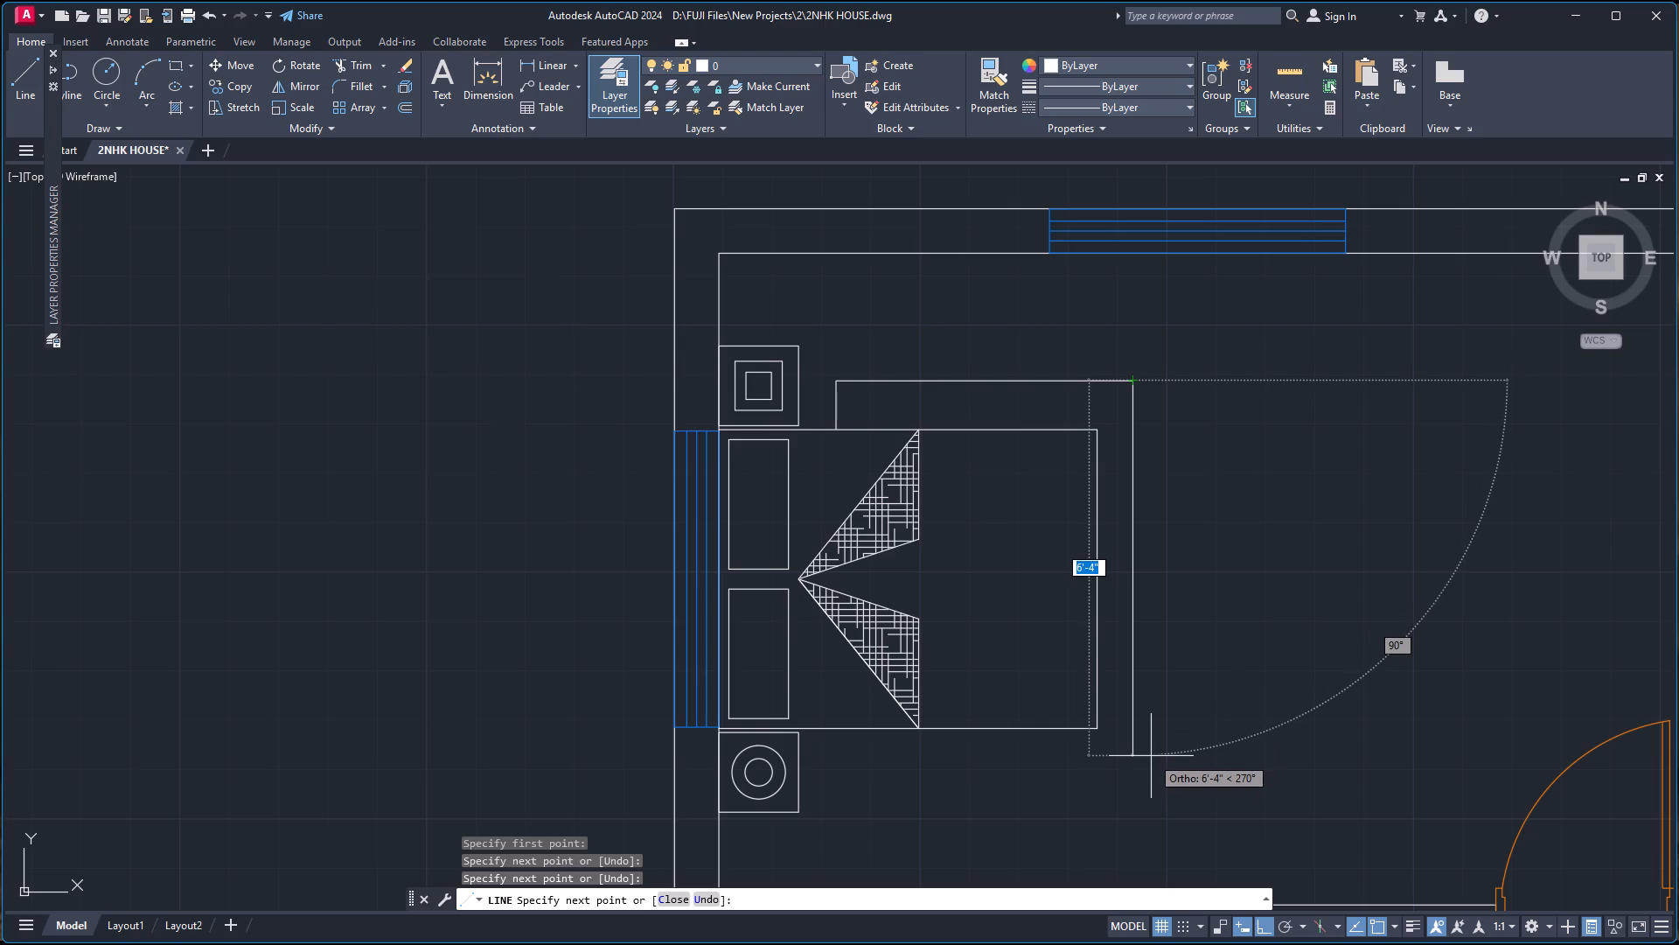
key(Escape)
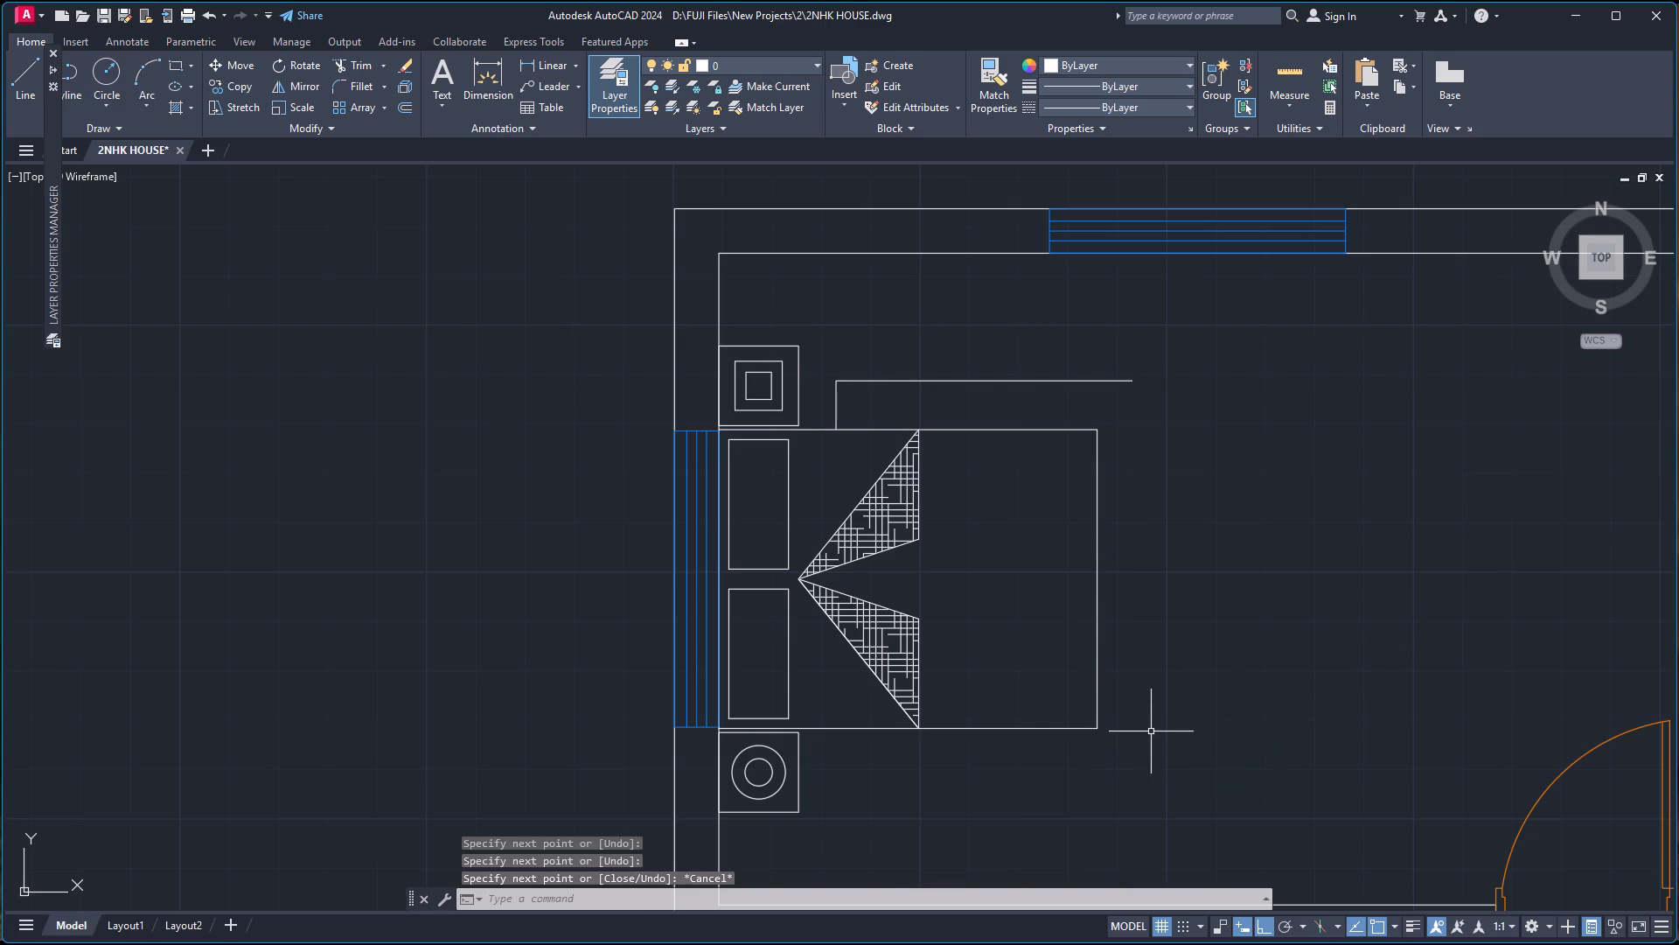
Complete the north bedroom's carpet outline from the bed's south edge: 10" south, 5'-0" east, joining the northern line's east end.
key(l)
key(Return)
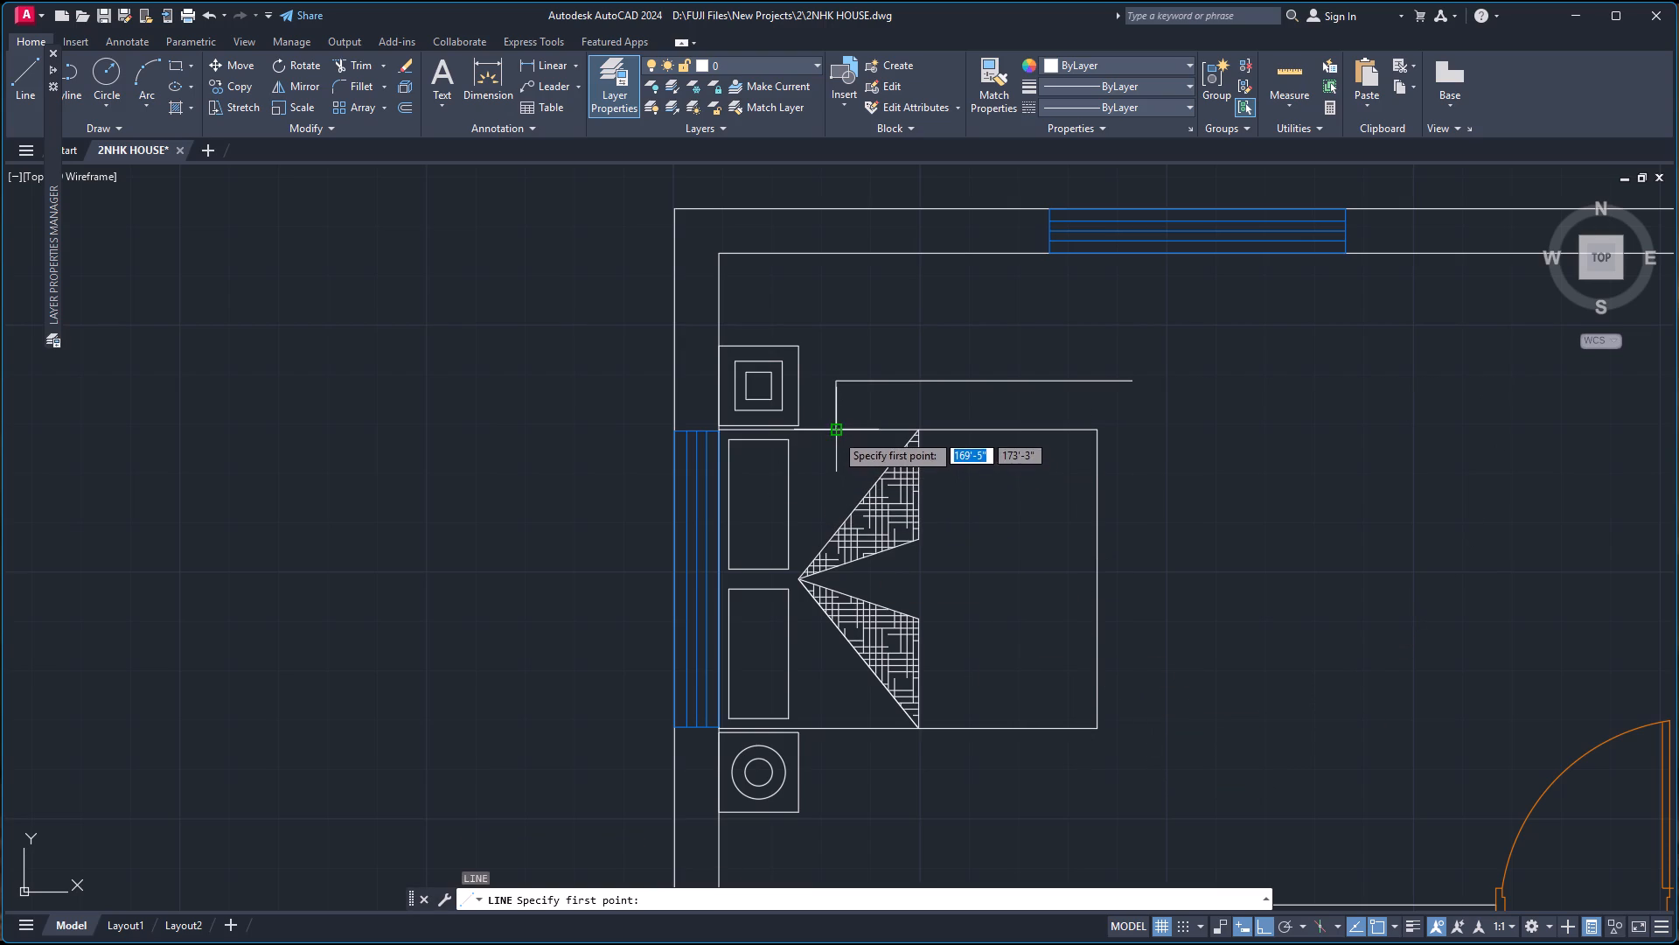
click(839, 728)
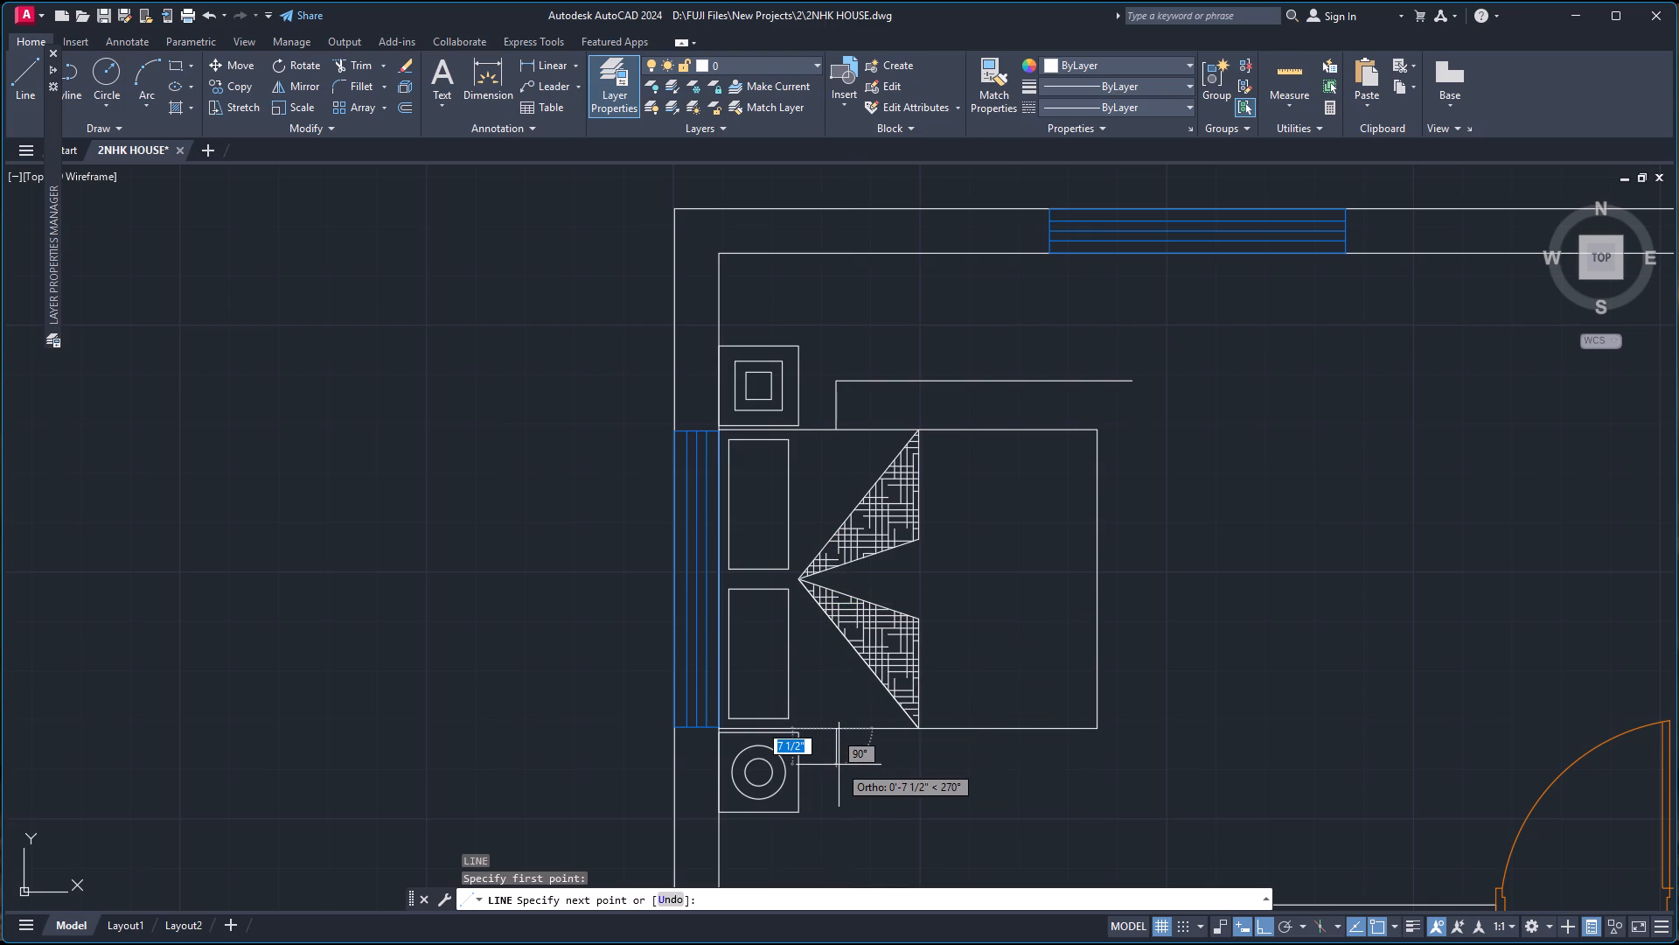
text(10)
key(Return)
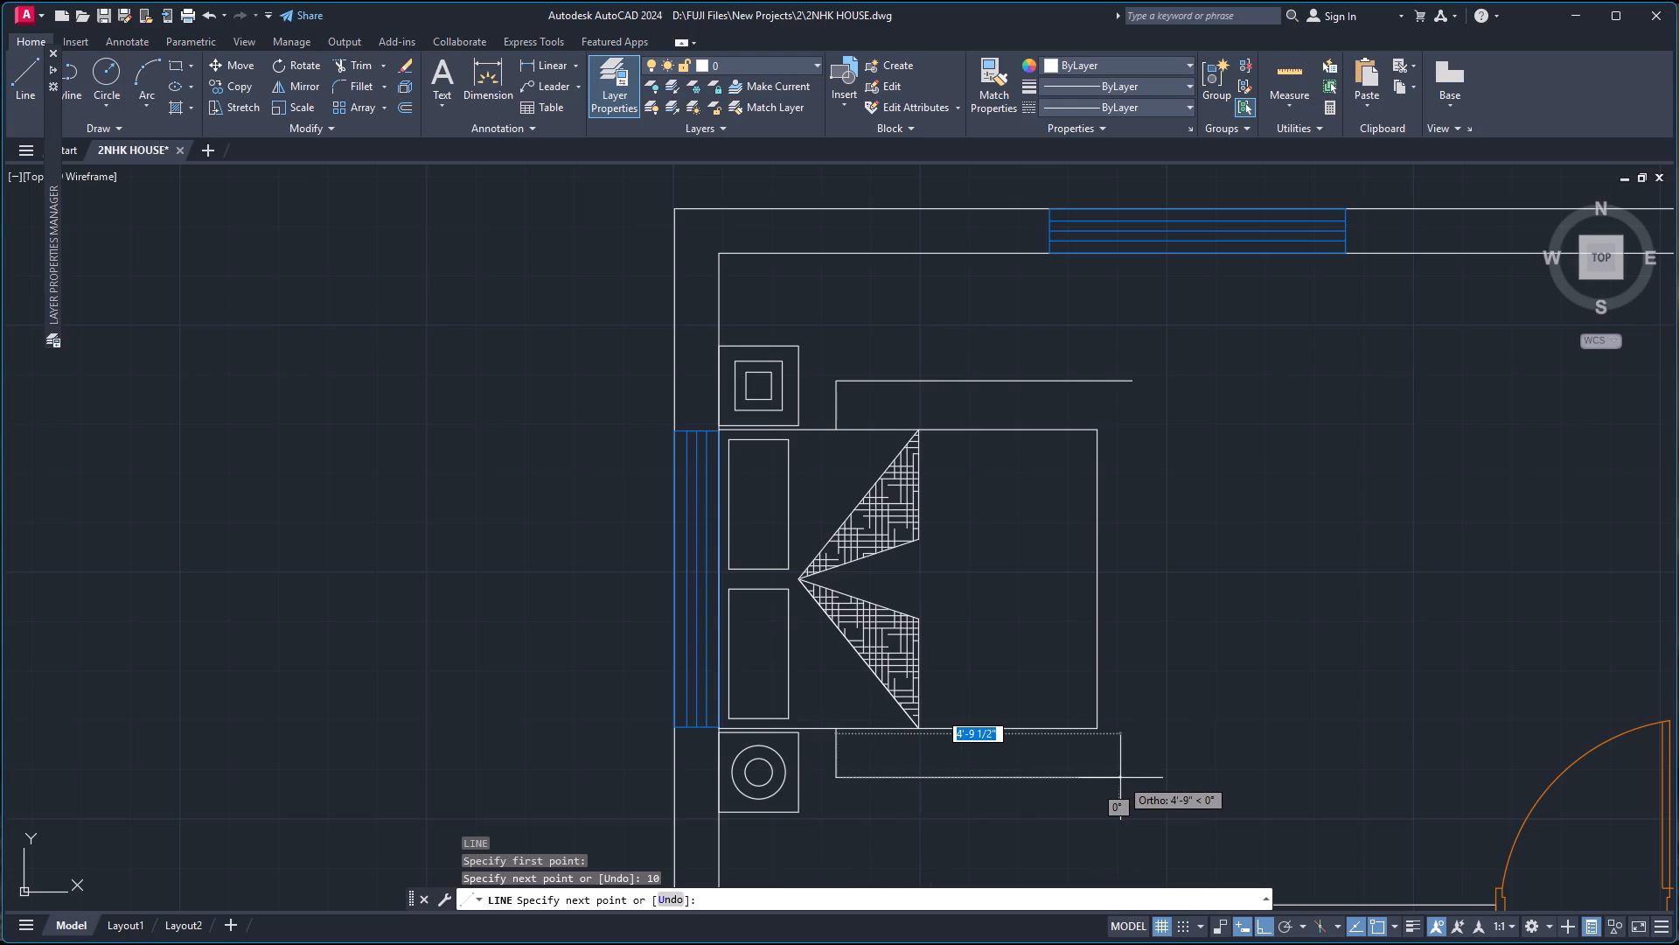
key(5)
key(Return)
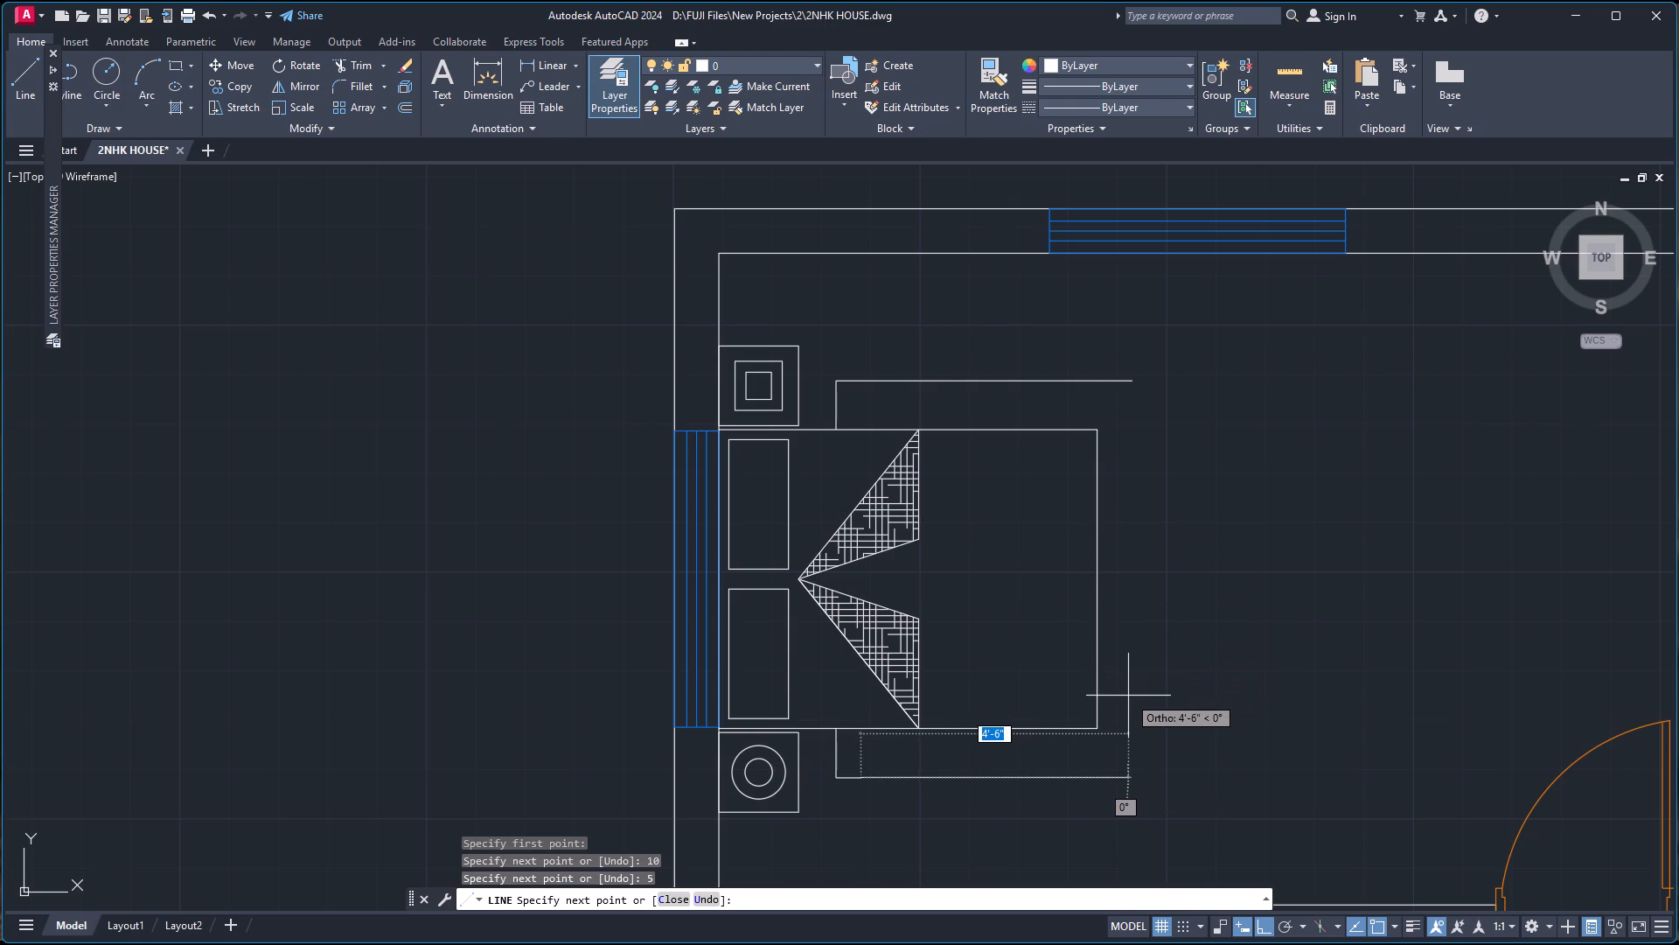
key(ctrl+z)
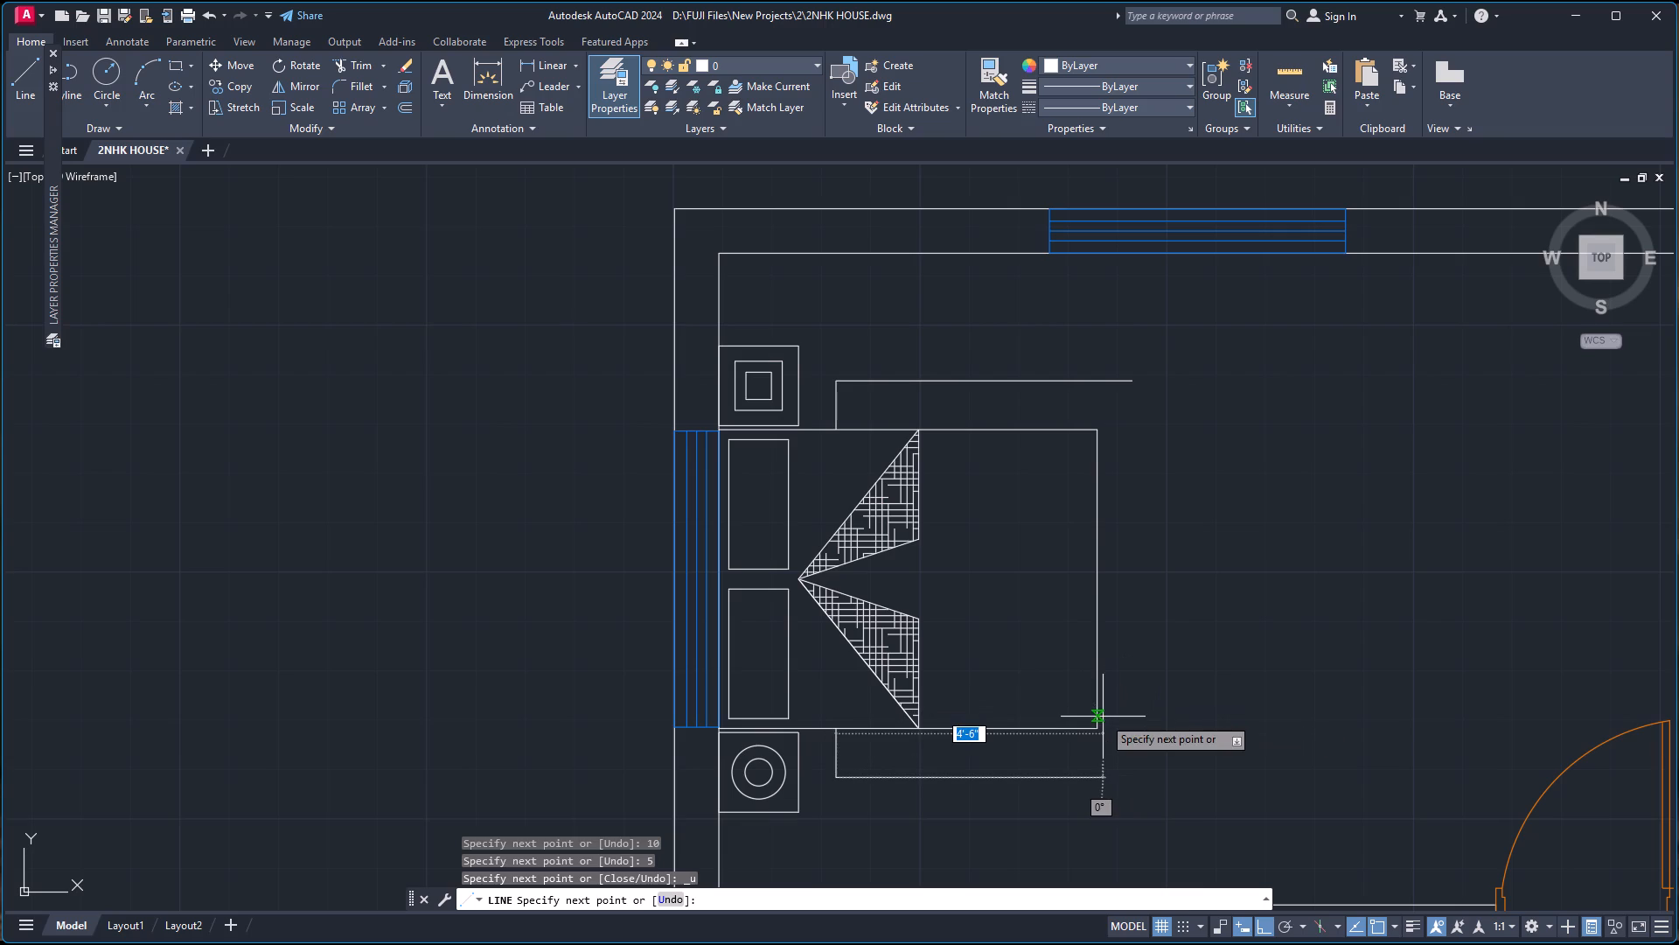
key(5)
key(apostrophe)
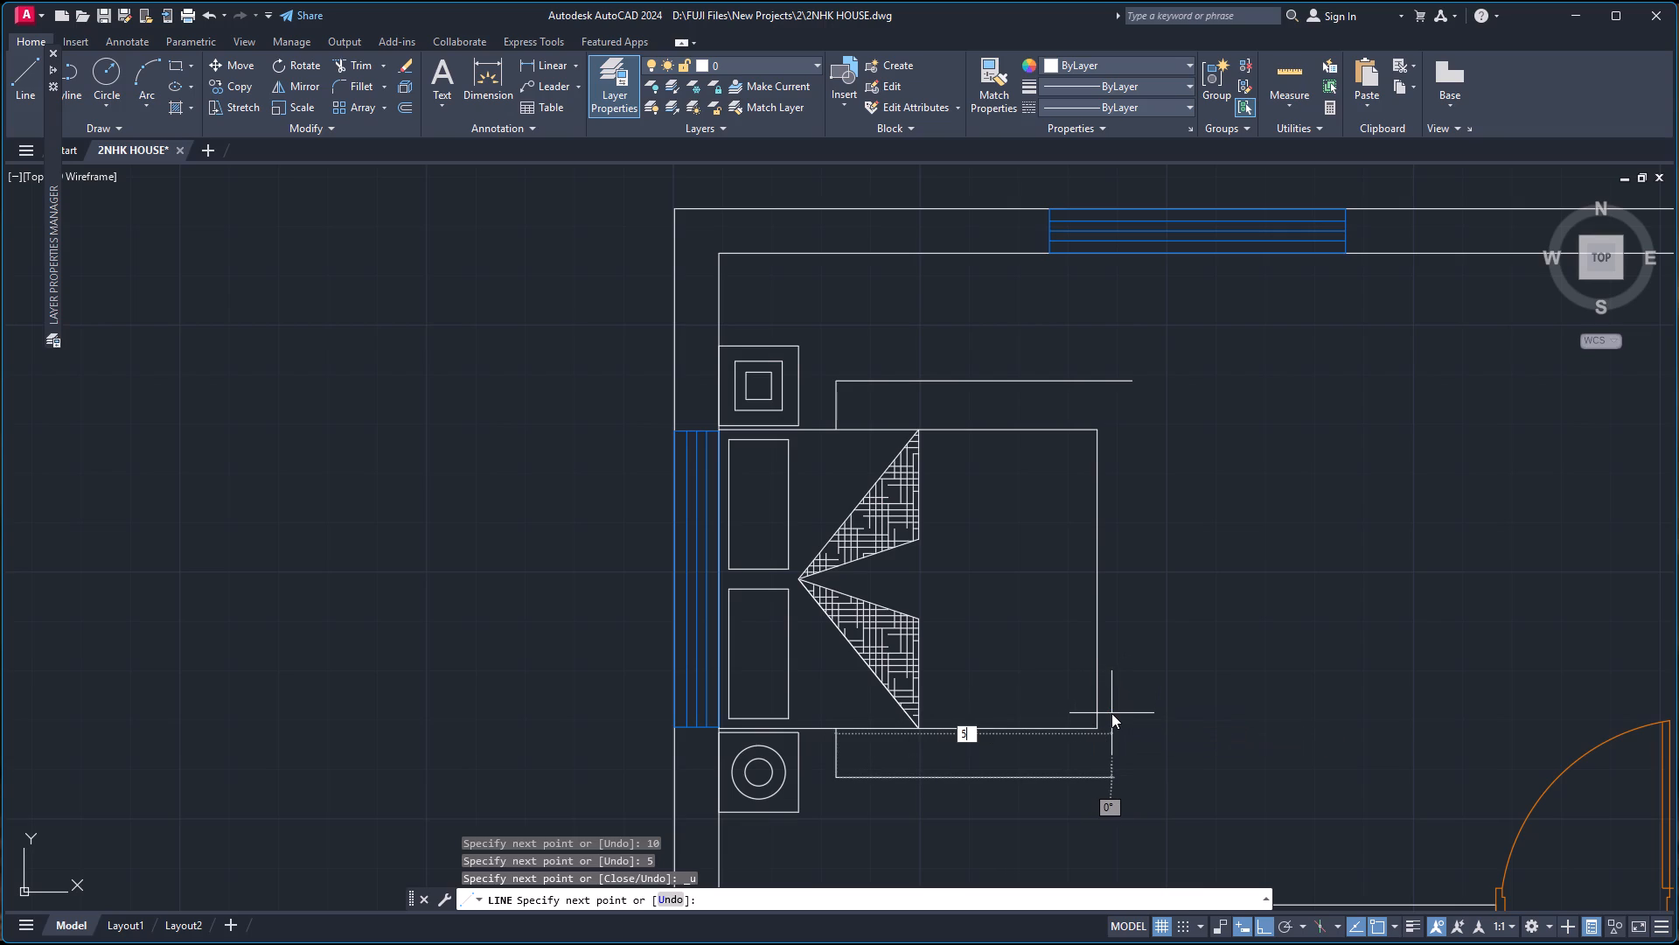
key(Return)
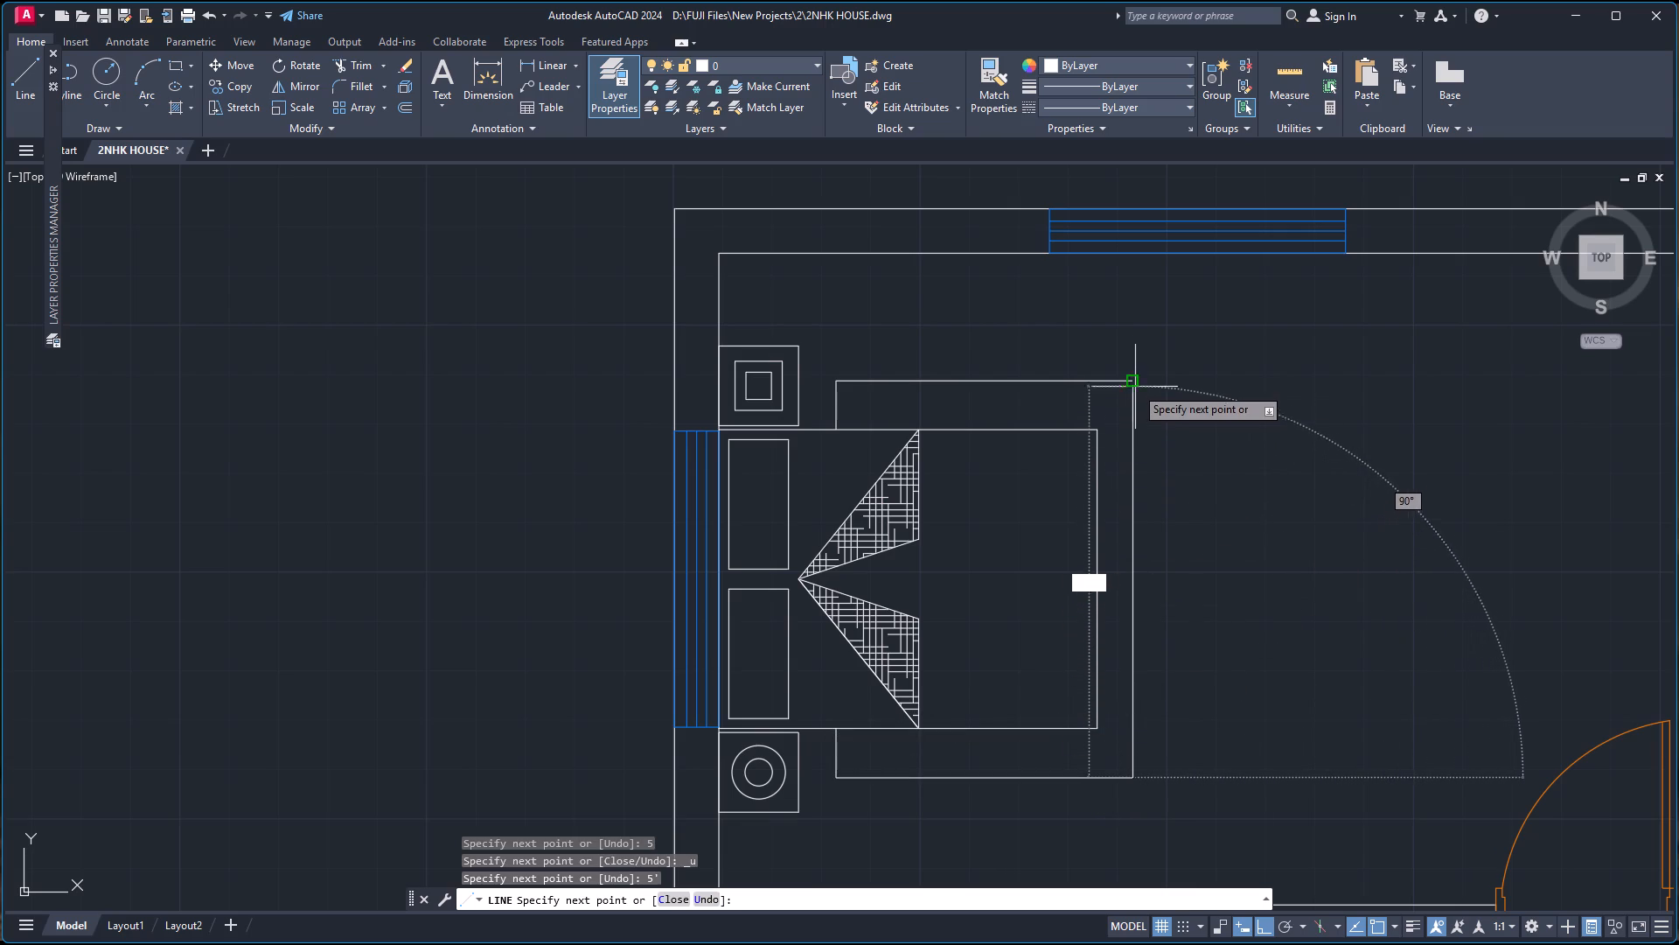
click(1136, 381)
key(space)
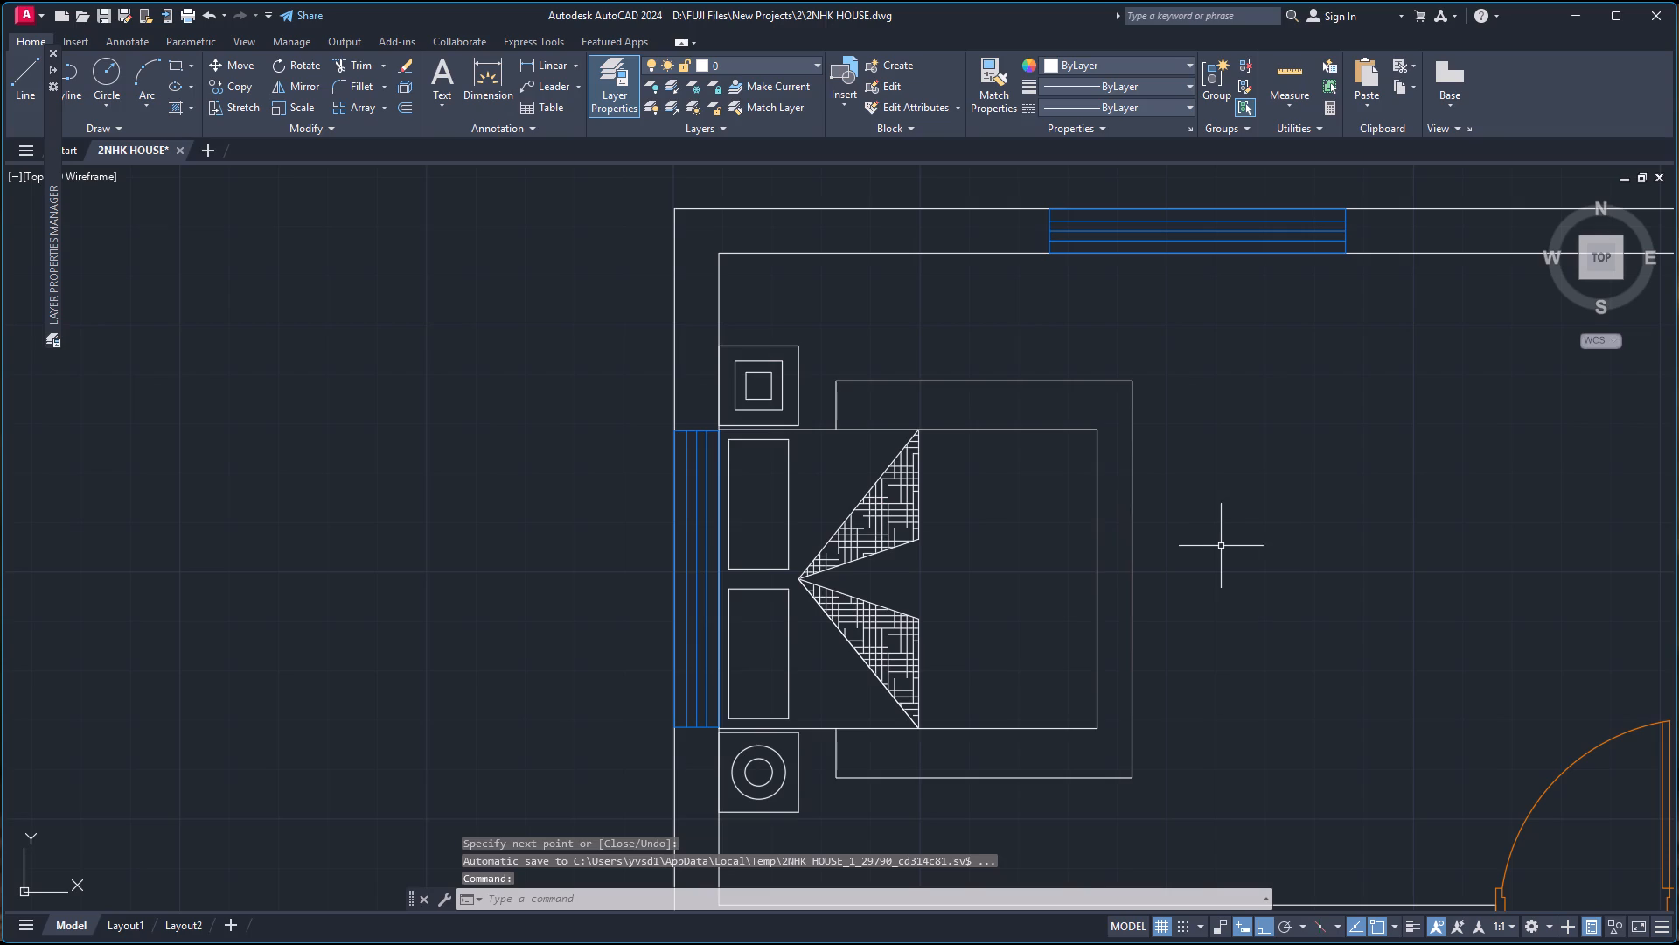
Copy the bed and carpet outline by the headboard midpoint to the middle bedroom's west wall, centred on its window.
scroll(1226, 525, down, 3)
scroll(1199, 551, up, 2)
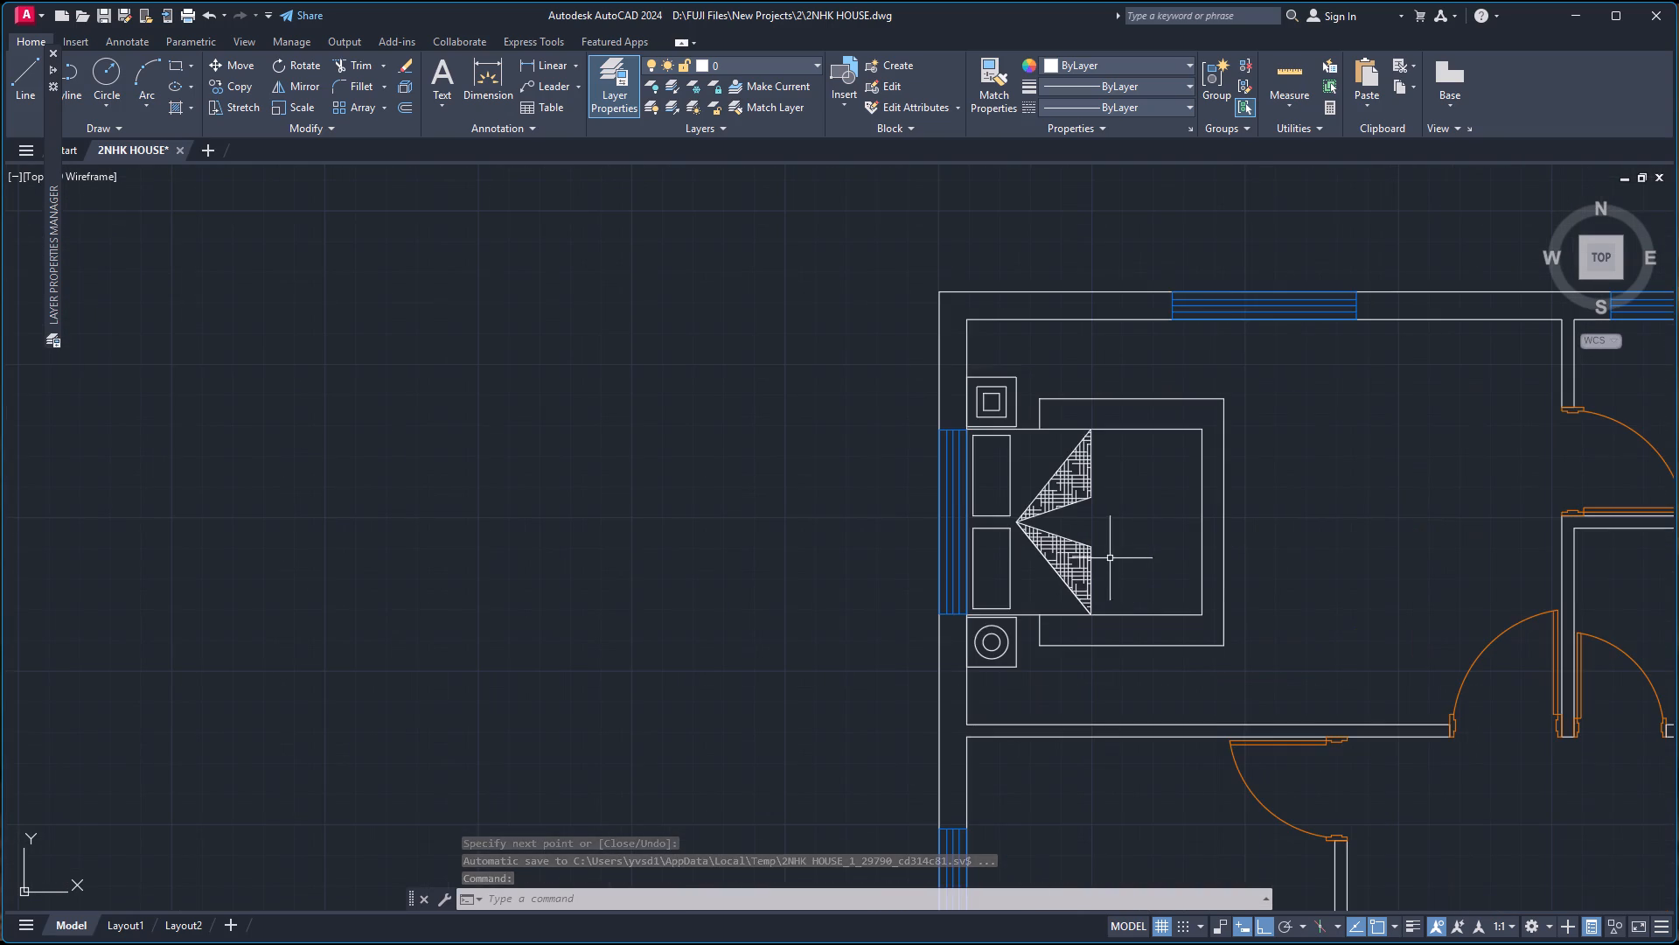
click(1262, 662)
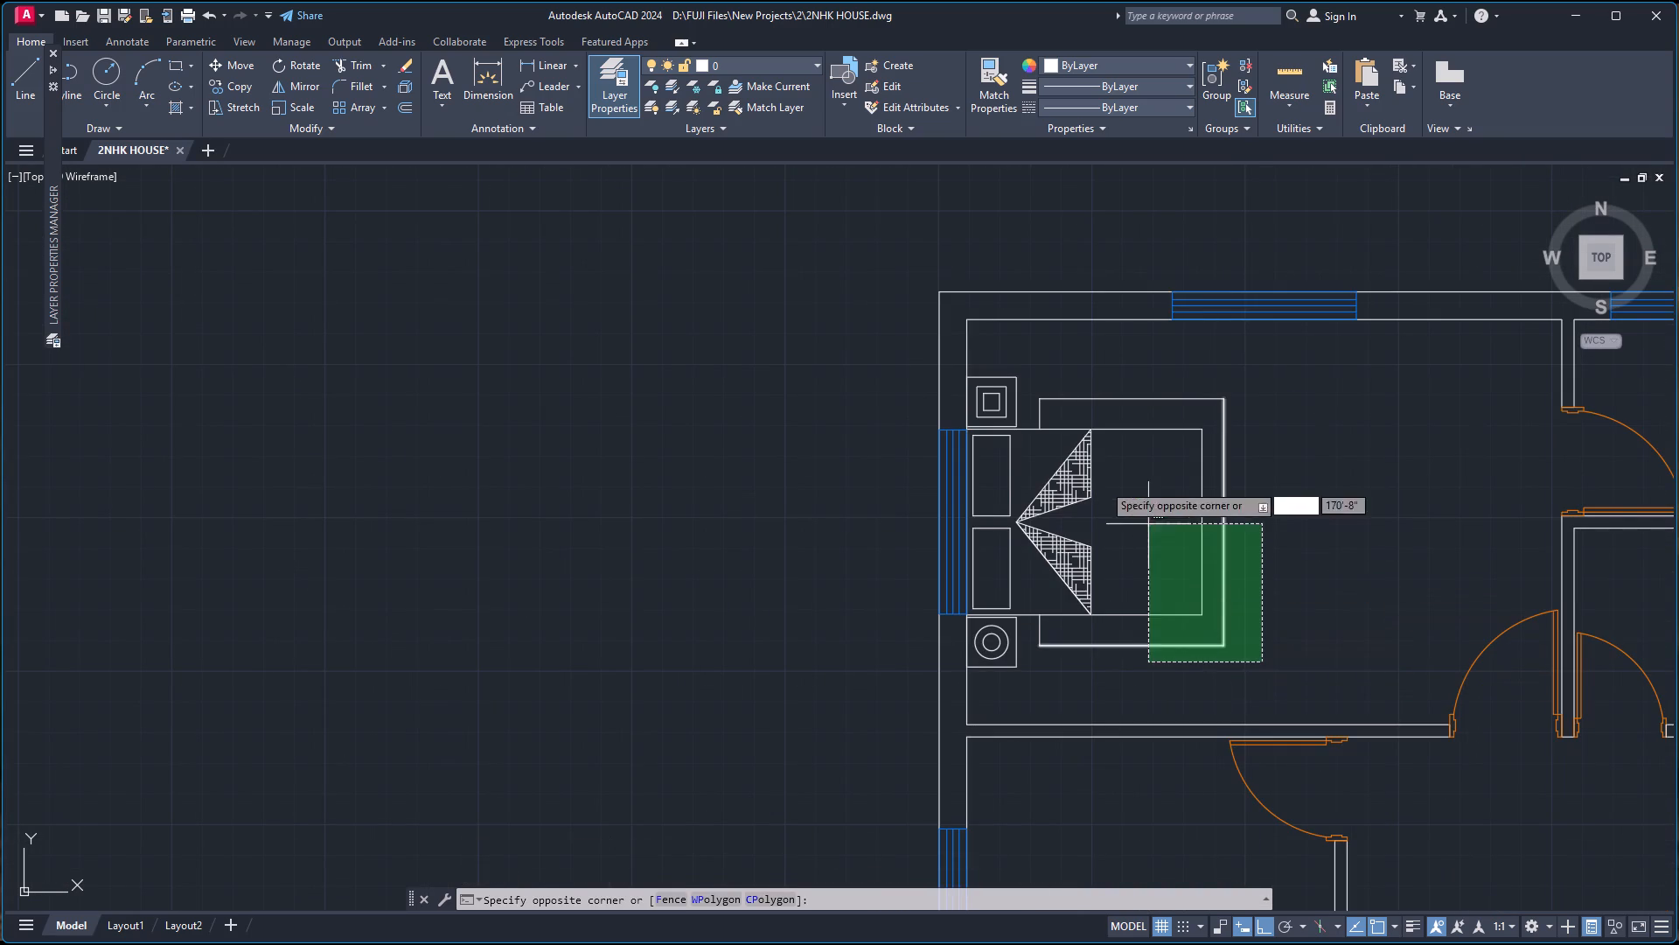
click(992, 382)
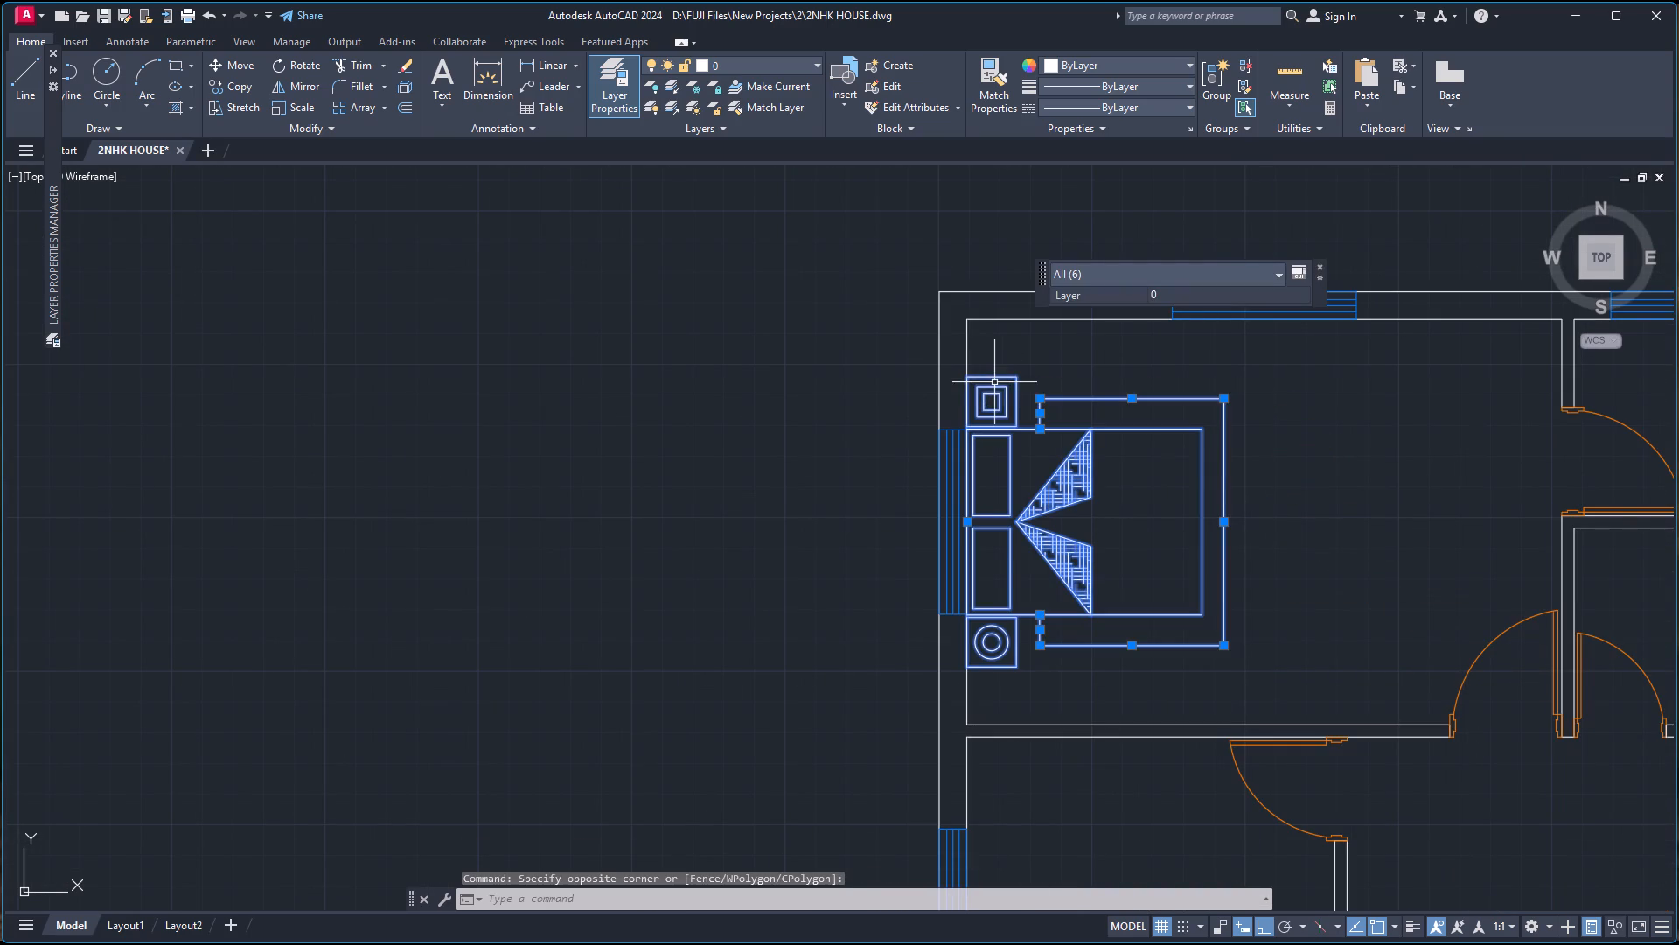
text(CO)
key(Return)
scroll(968, 519, up, 2)
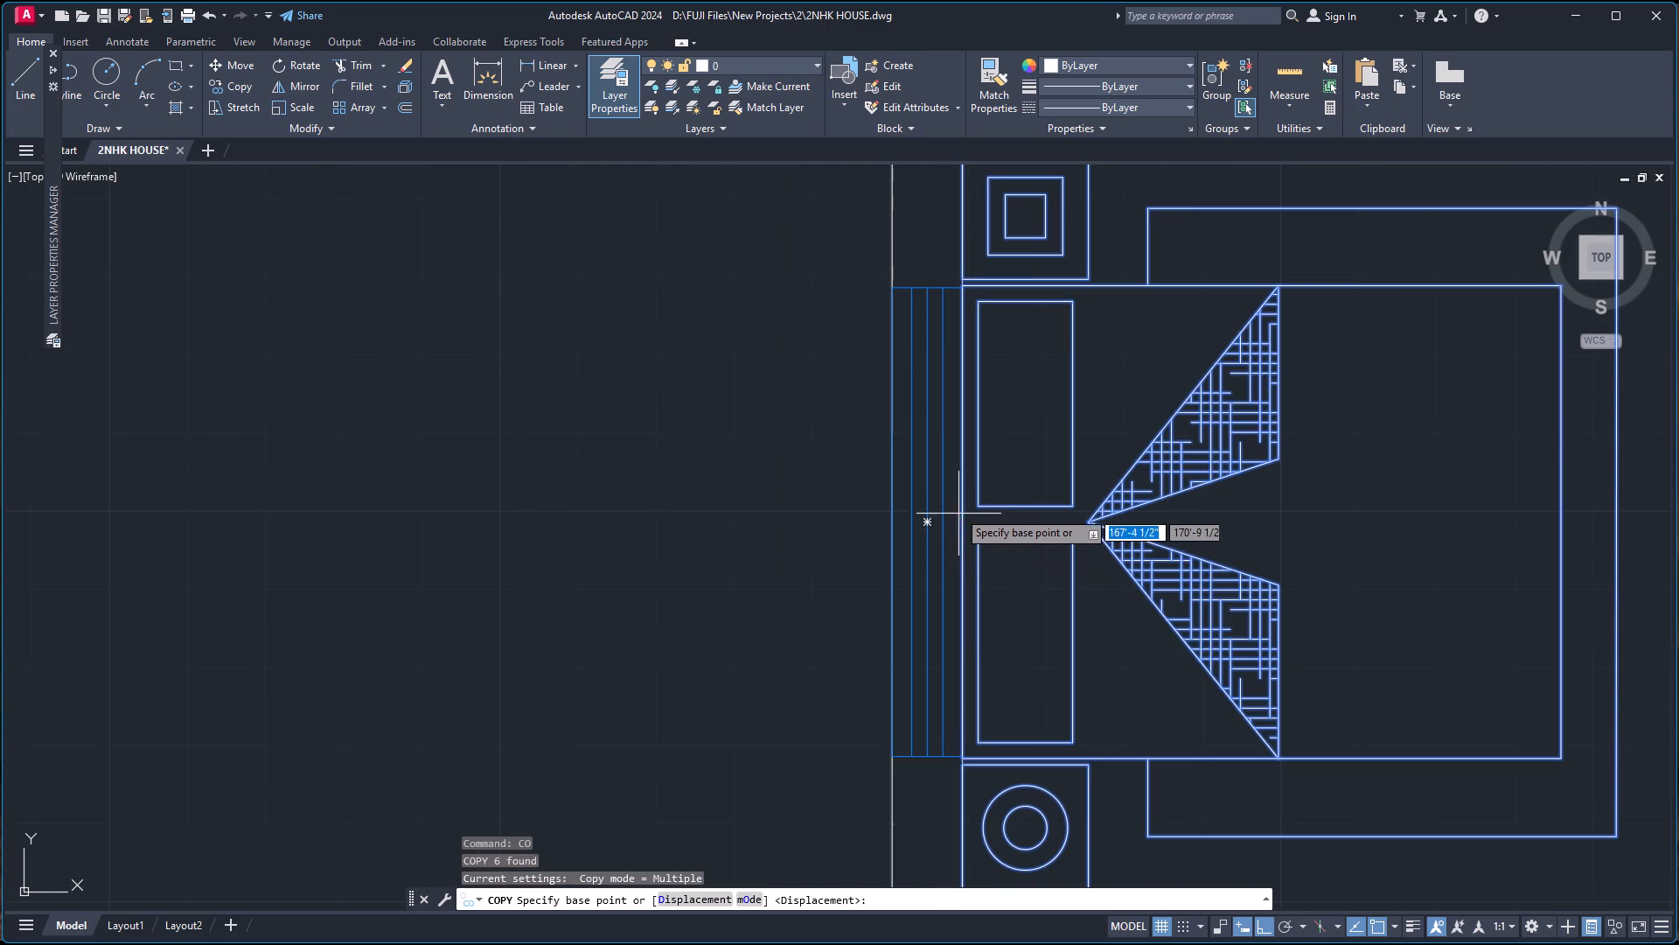
click(965, 520)
scroll(968, 526, down, 5)
scroll(981, 654, up, 3)
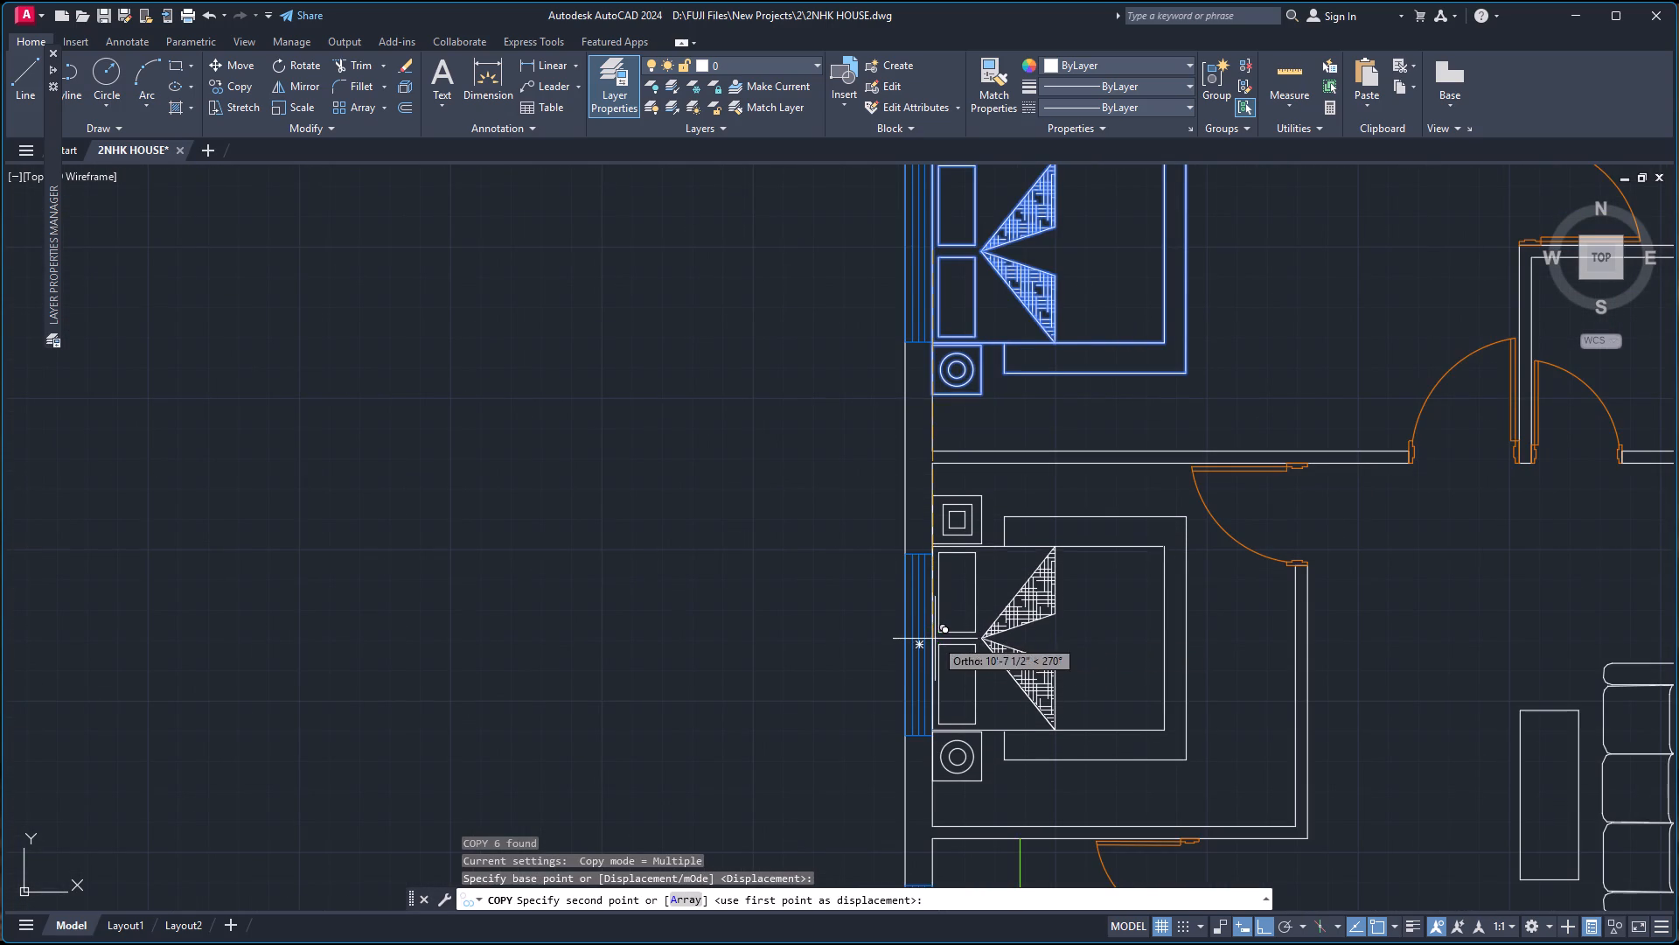
click(934, 644)
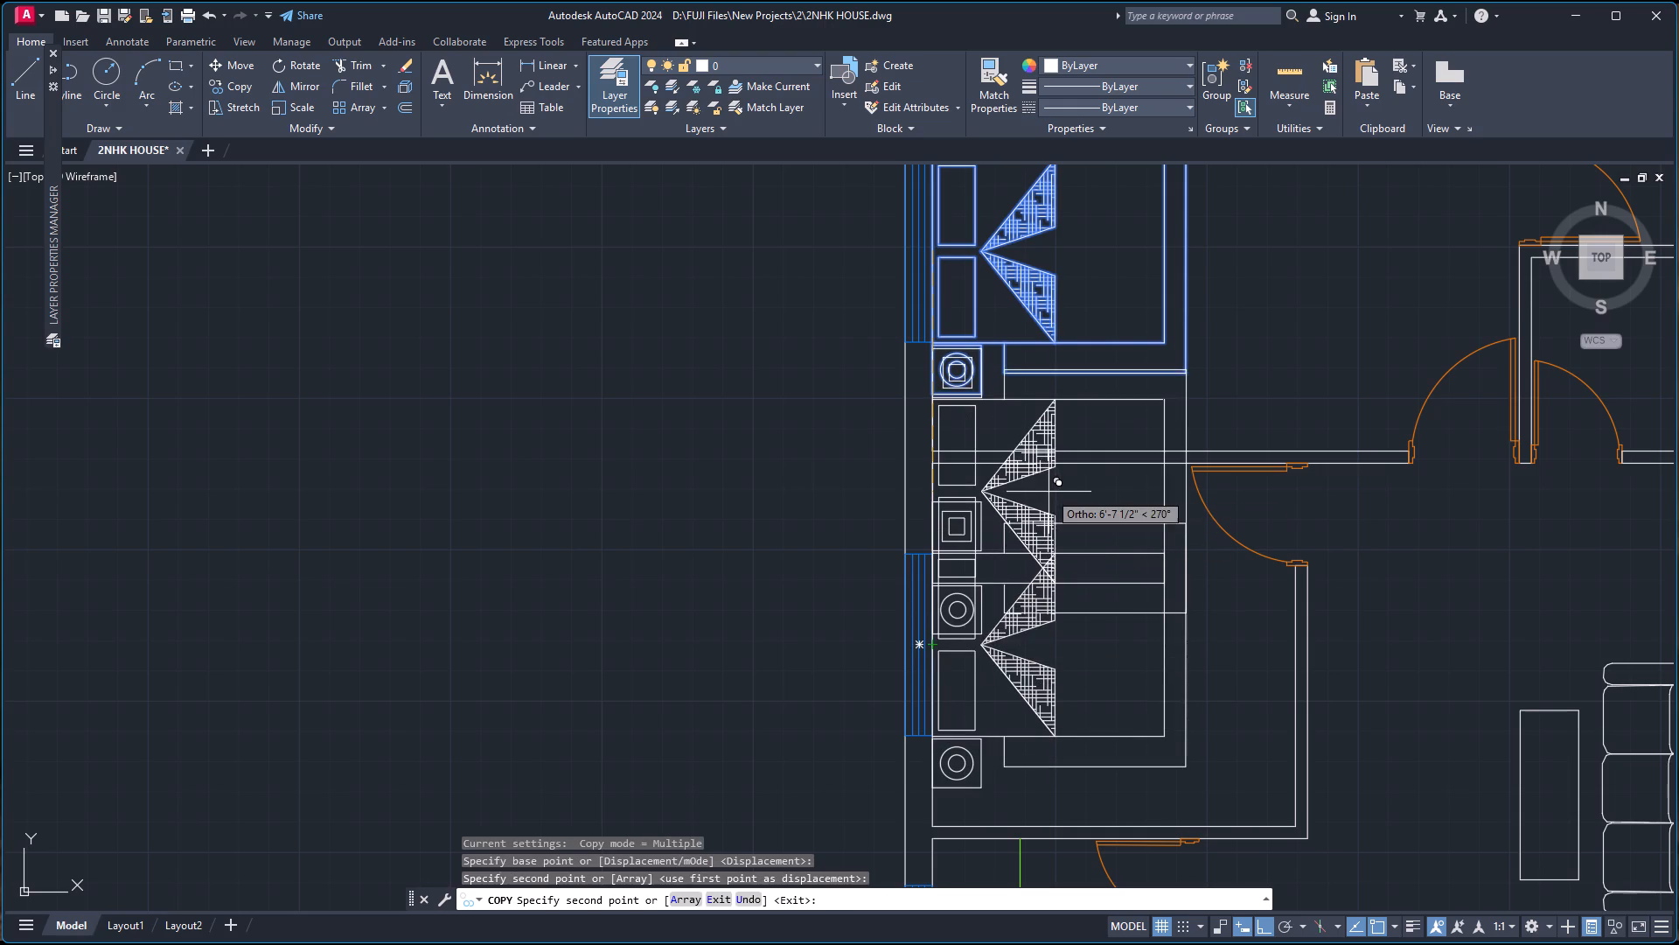
key(Escape)
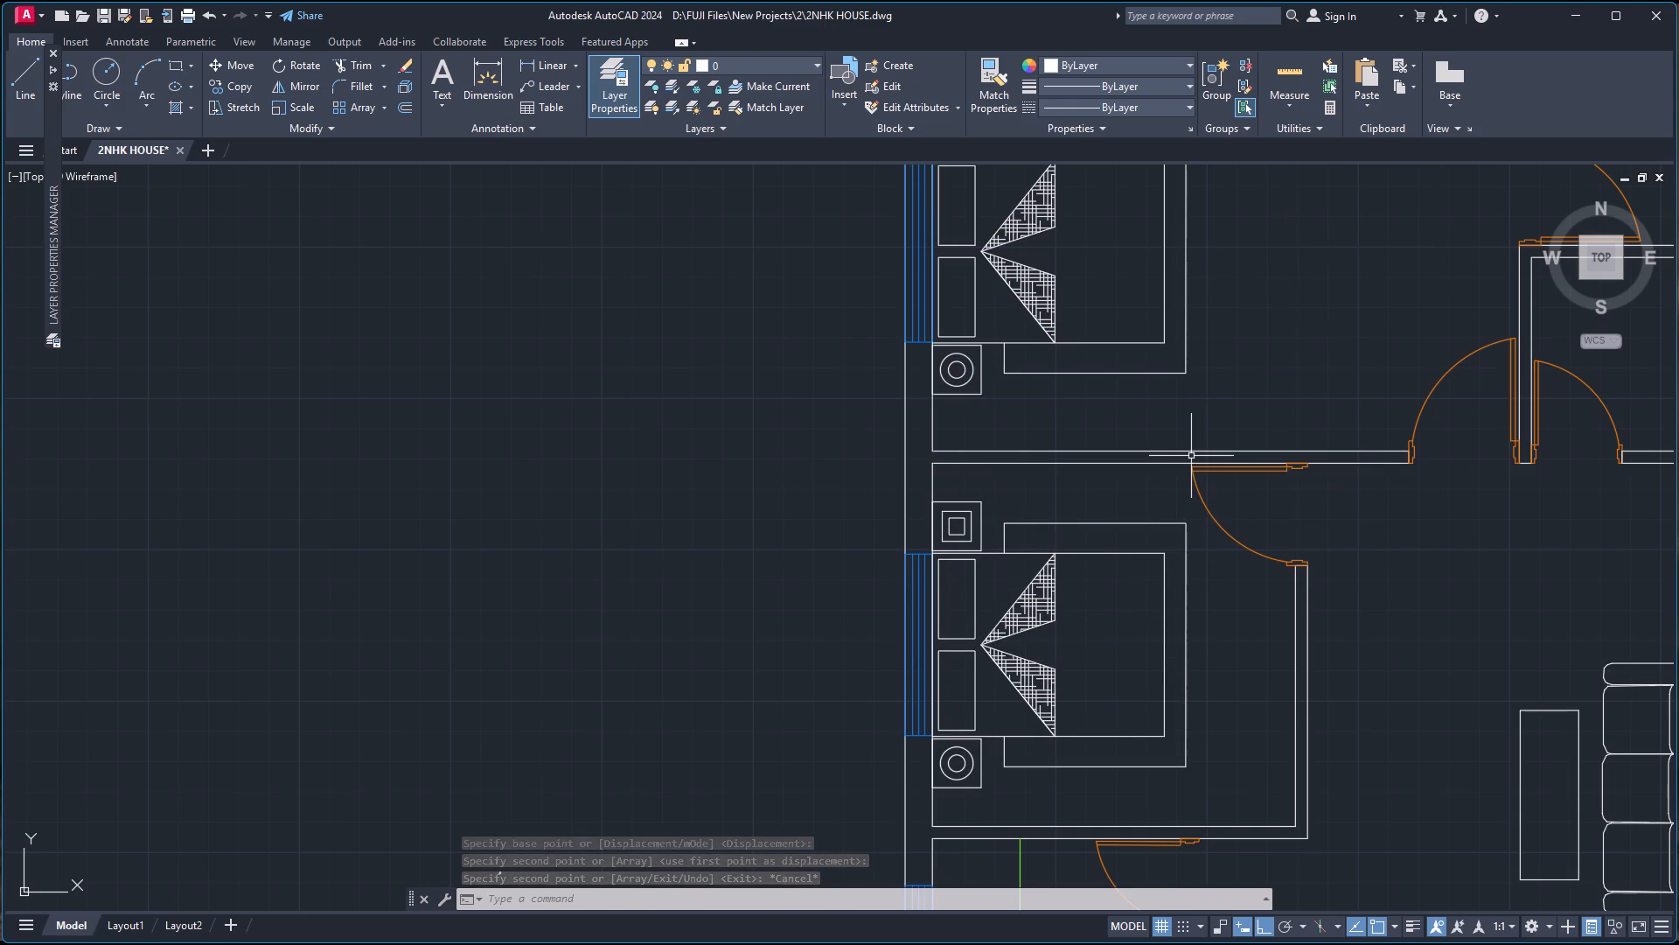
Delete the spare bed block lying outside the plan, southwest of the house.
scroll(1160, 421, down, 1)
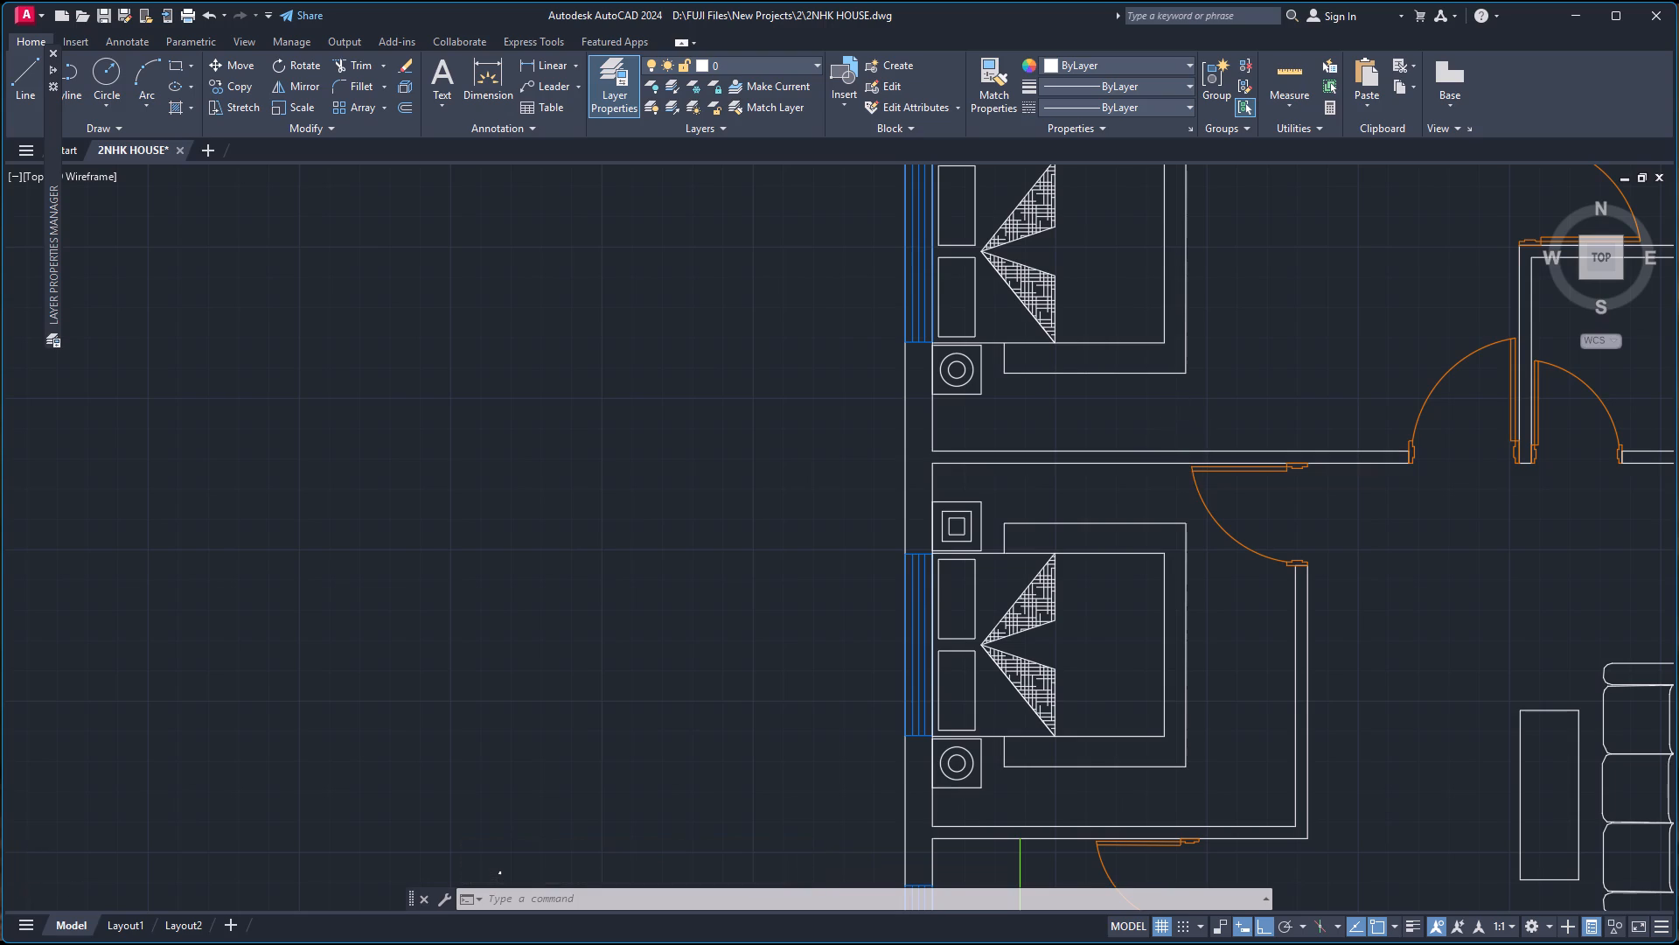
scroll(1160, 421, down, 1)
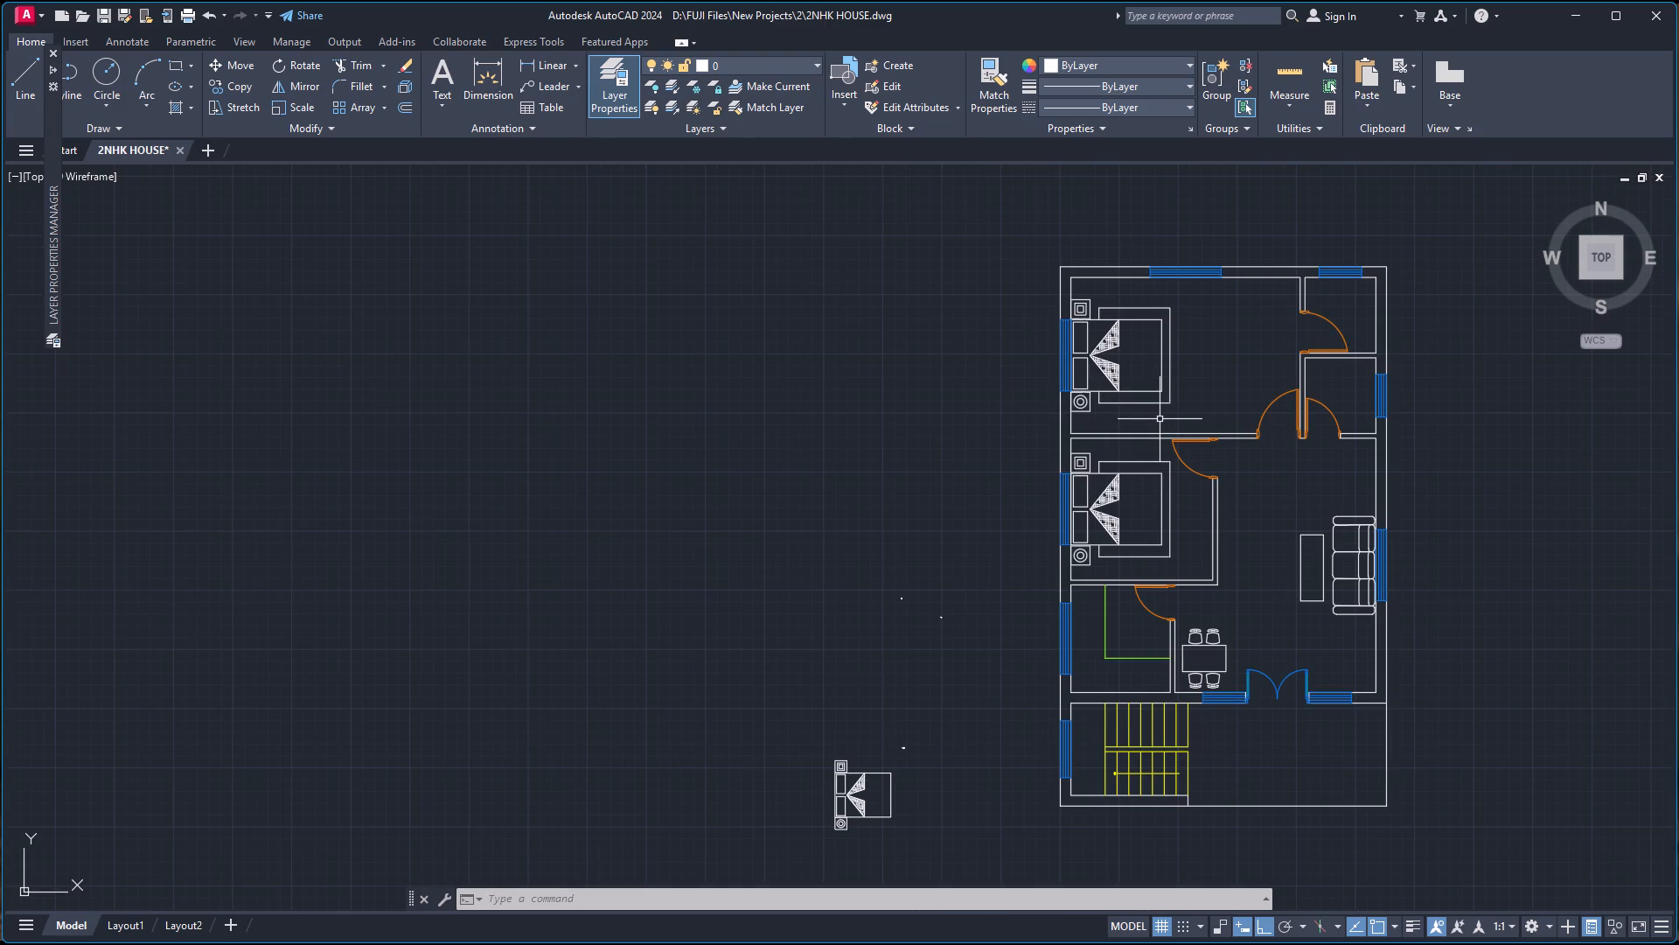
scroll(1160, 419, down, 1)
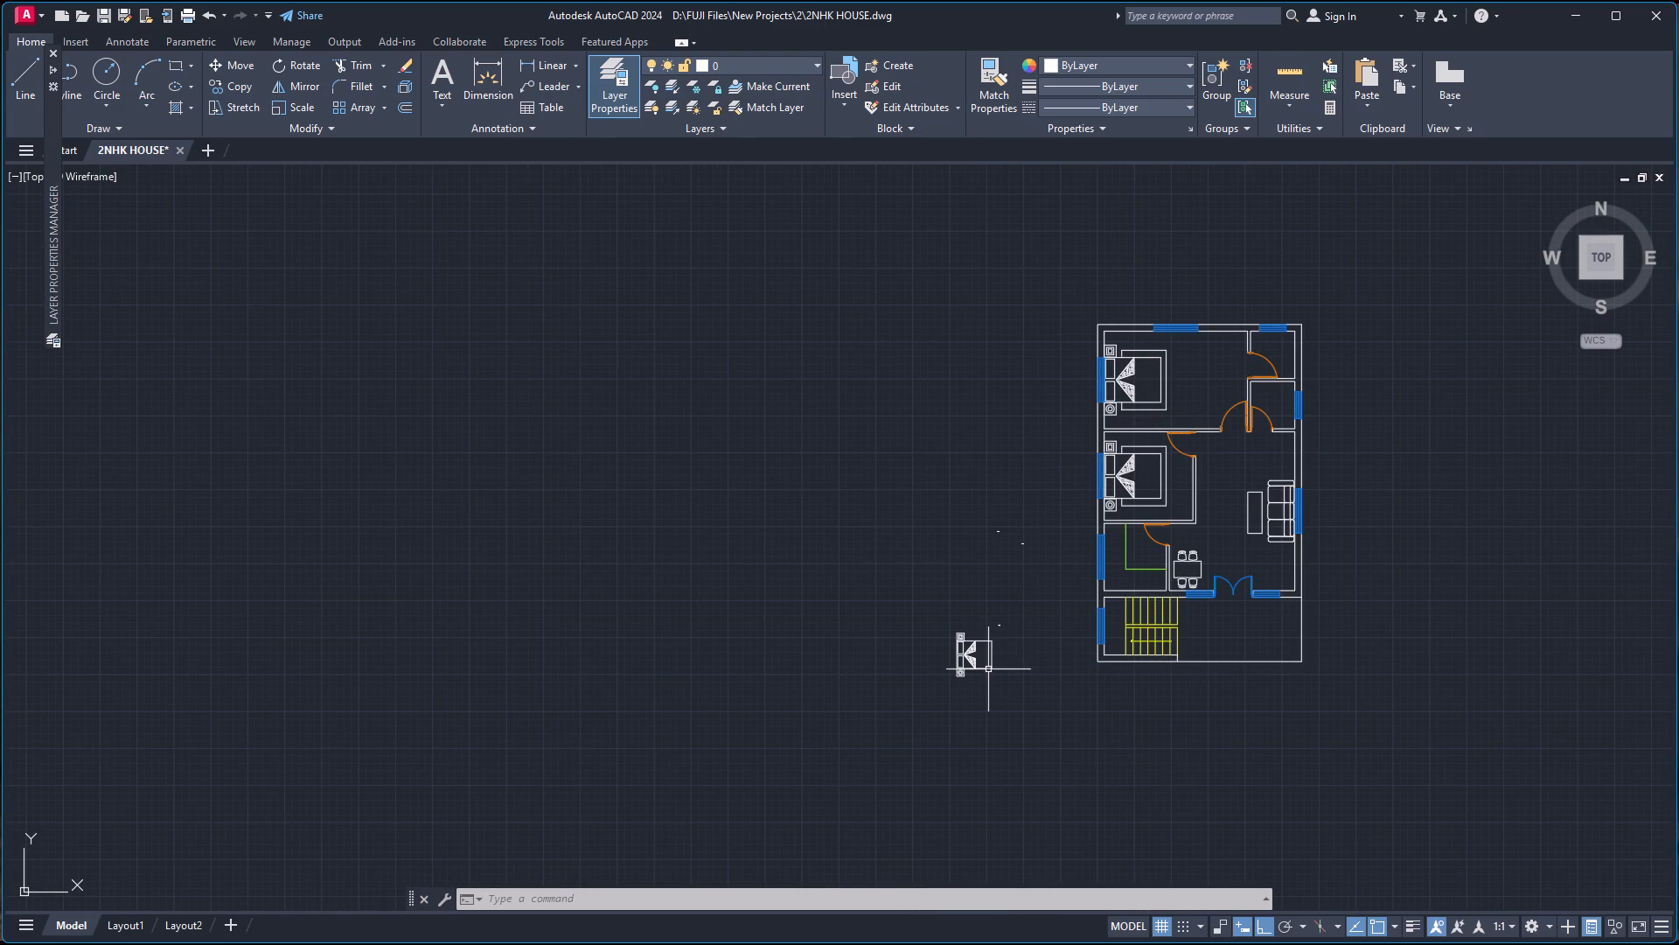
click(985, 665)
click(953, 640)
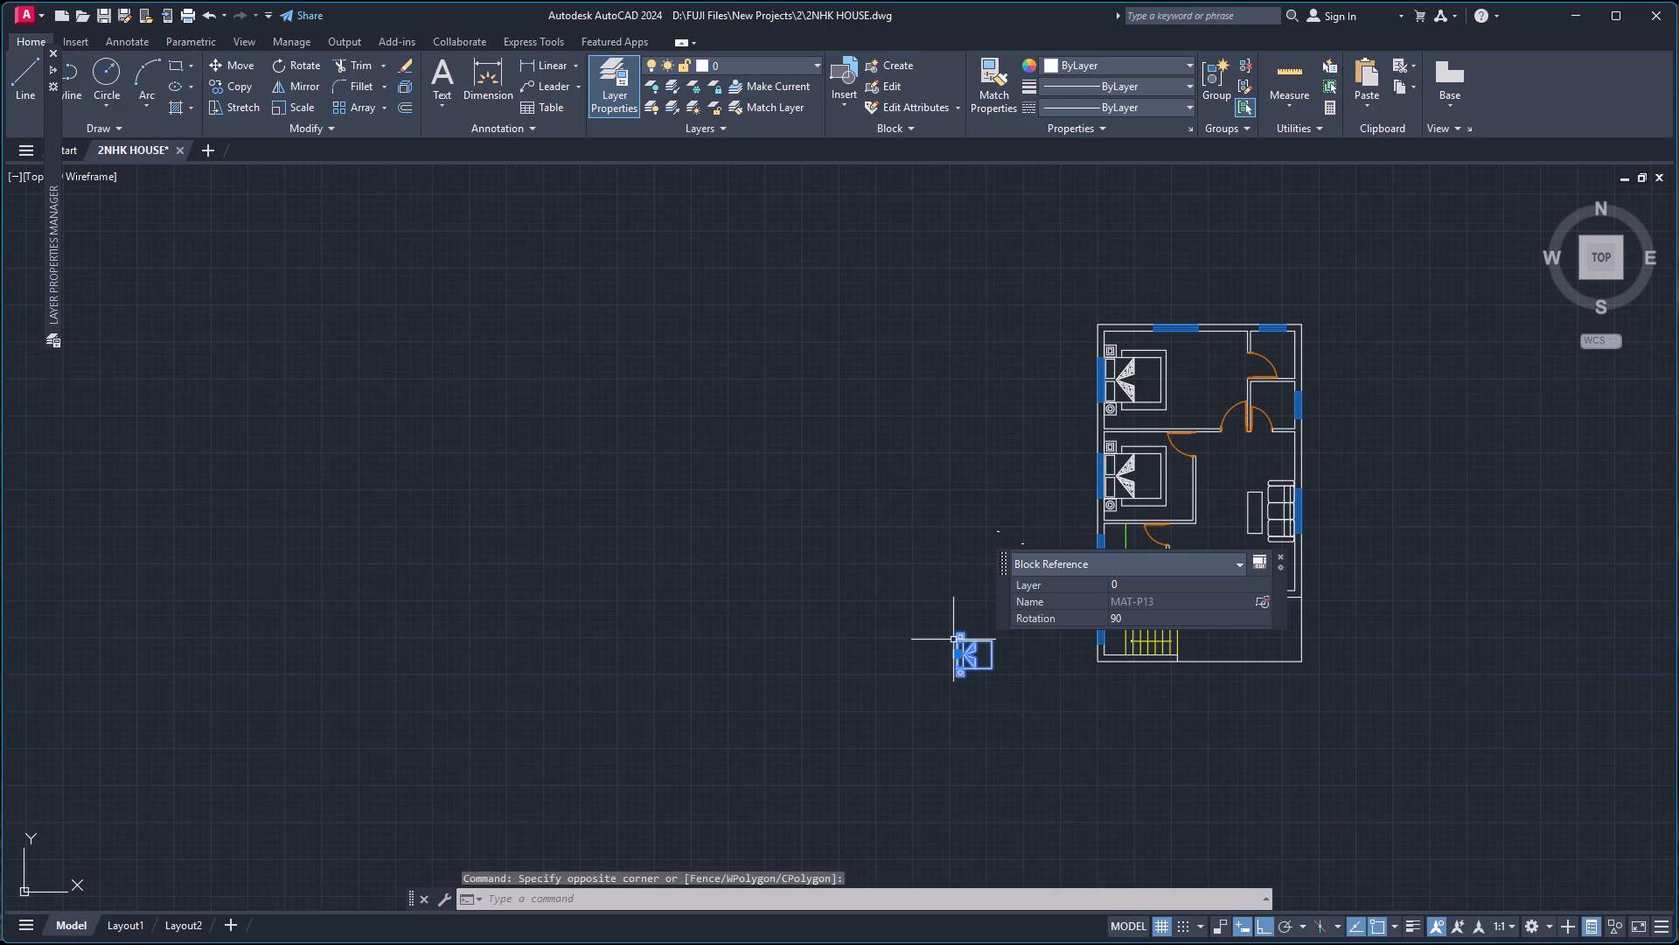
key(Delete)
Scale up the tiny sink block outside the plan freehand from its north edge midpoint, by a scaling distance of about 1'-4".
scroll(978, 637, up, 3)
scroll(1068, 577, up, 3)
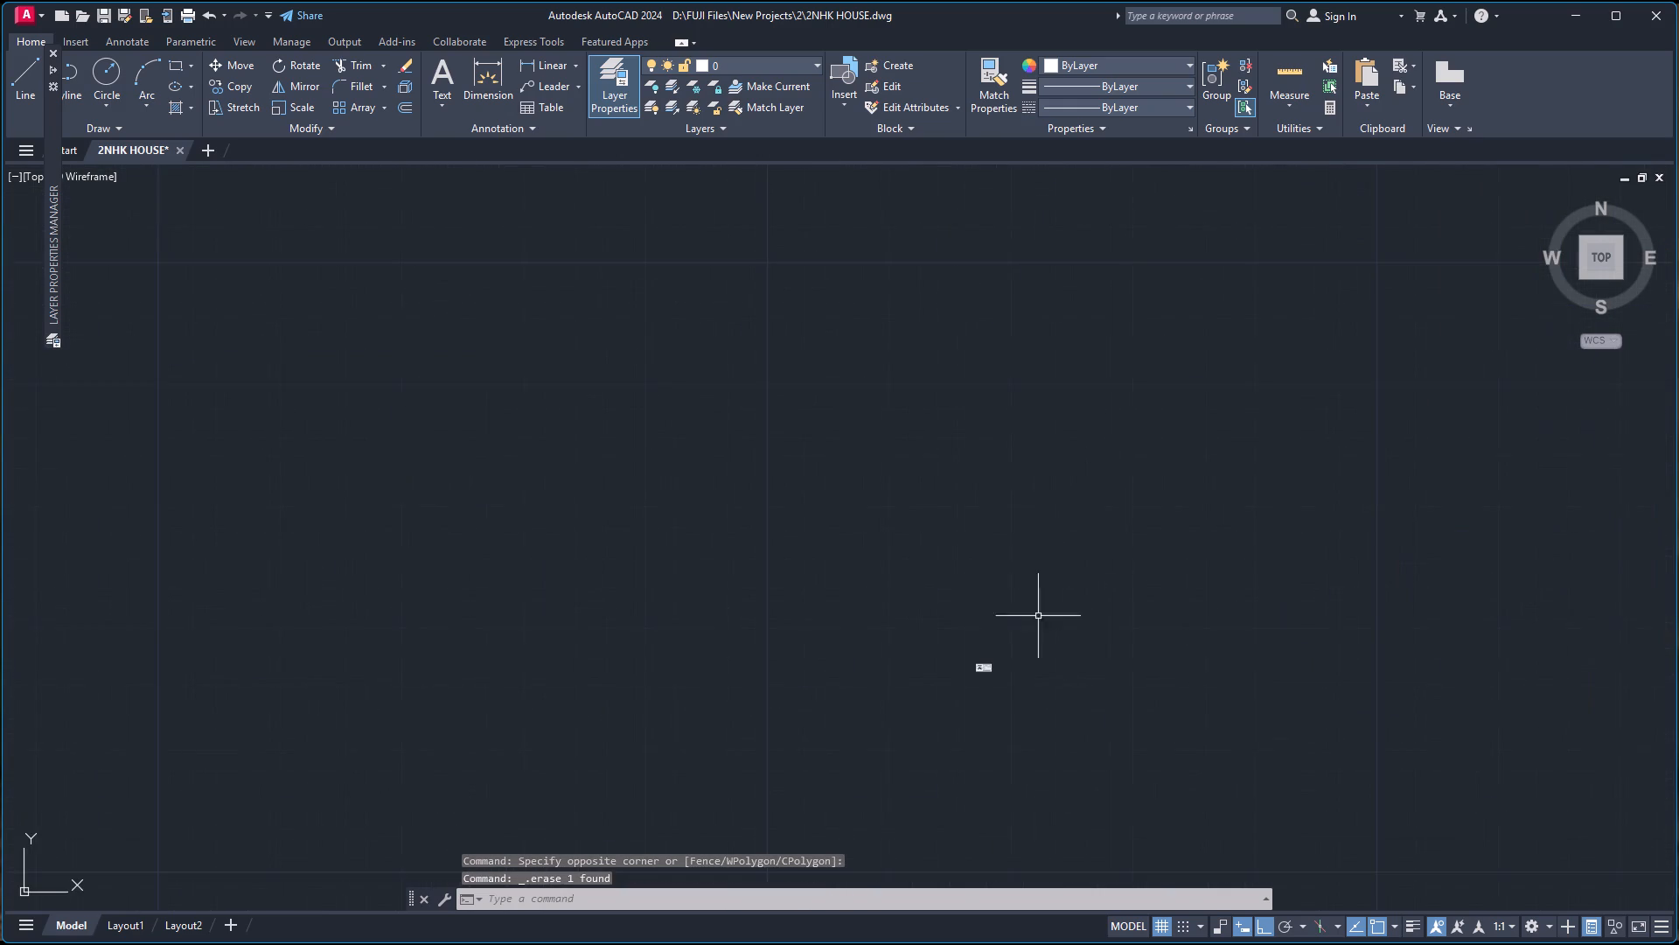
scroll(960, 703, up, 3)
click(987, 525)
click(1166, 609)
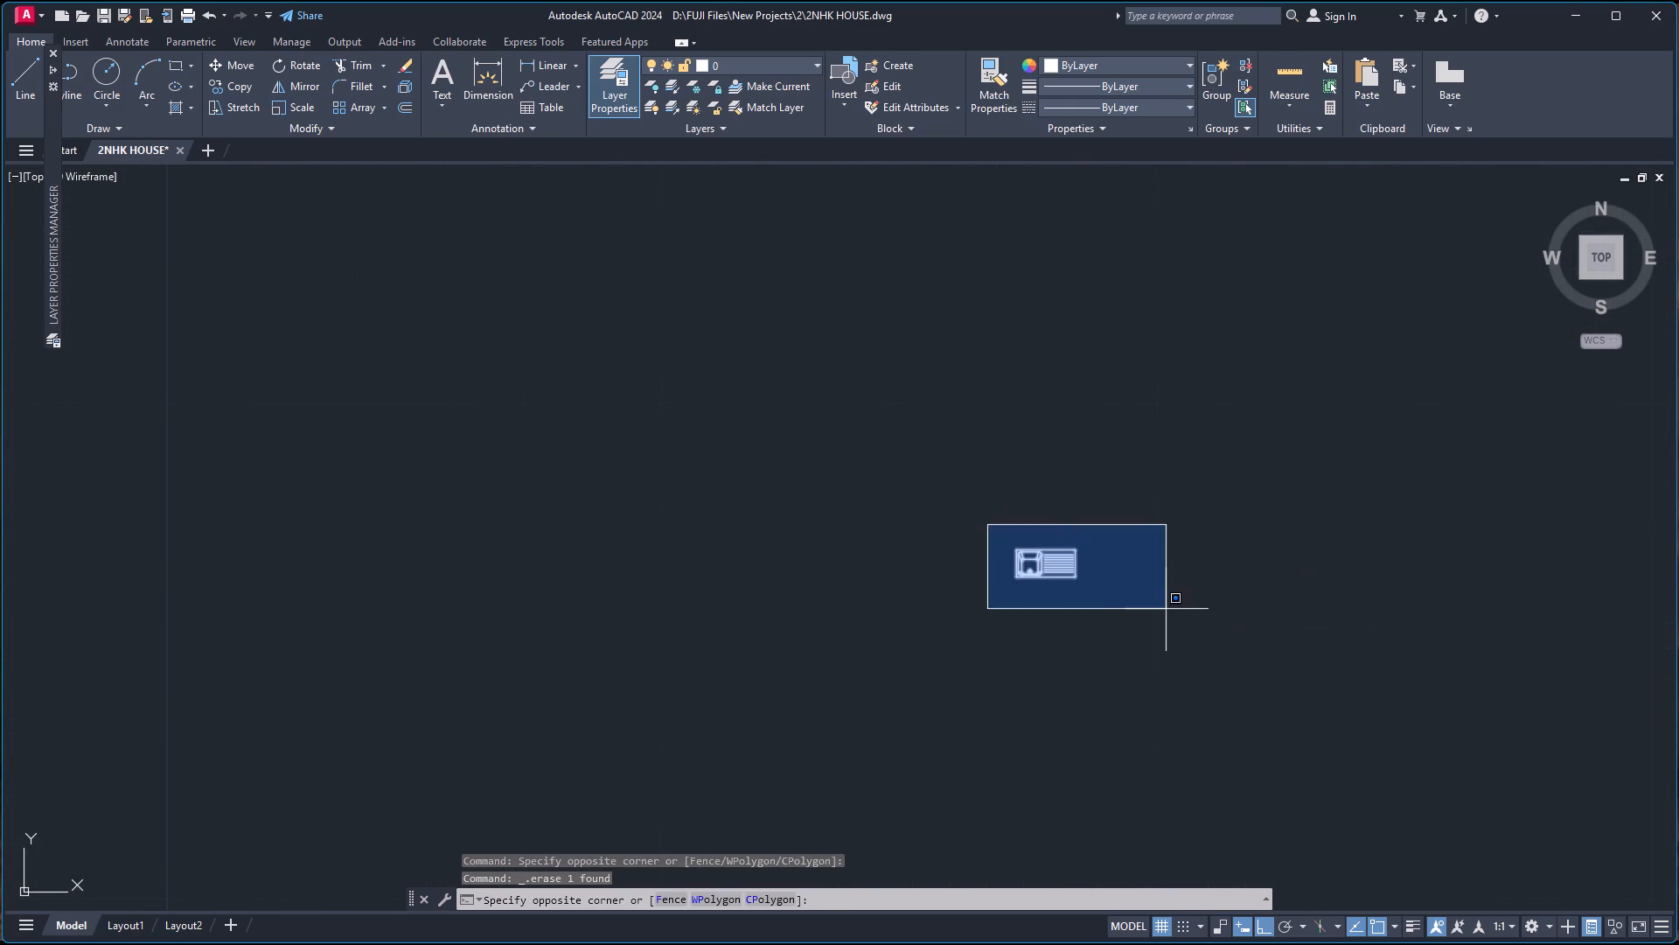
text(SC)
key(Return)
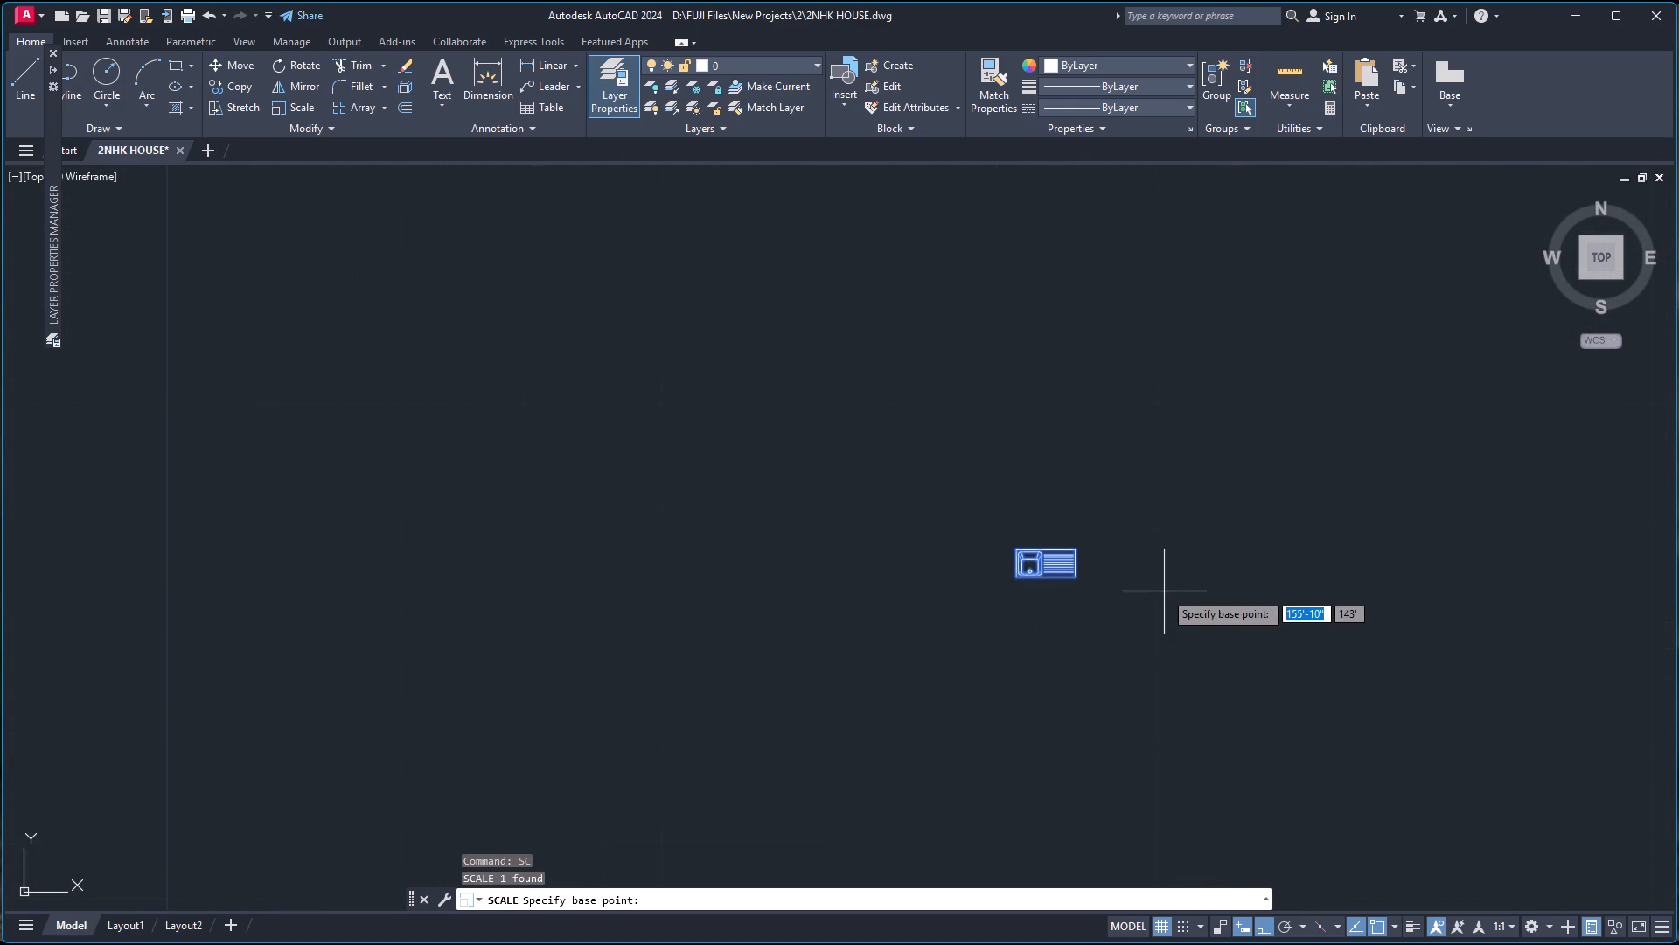
scroll(1079, 542, up, 3)
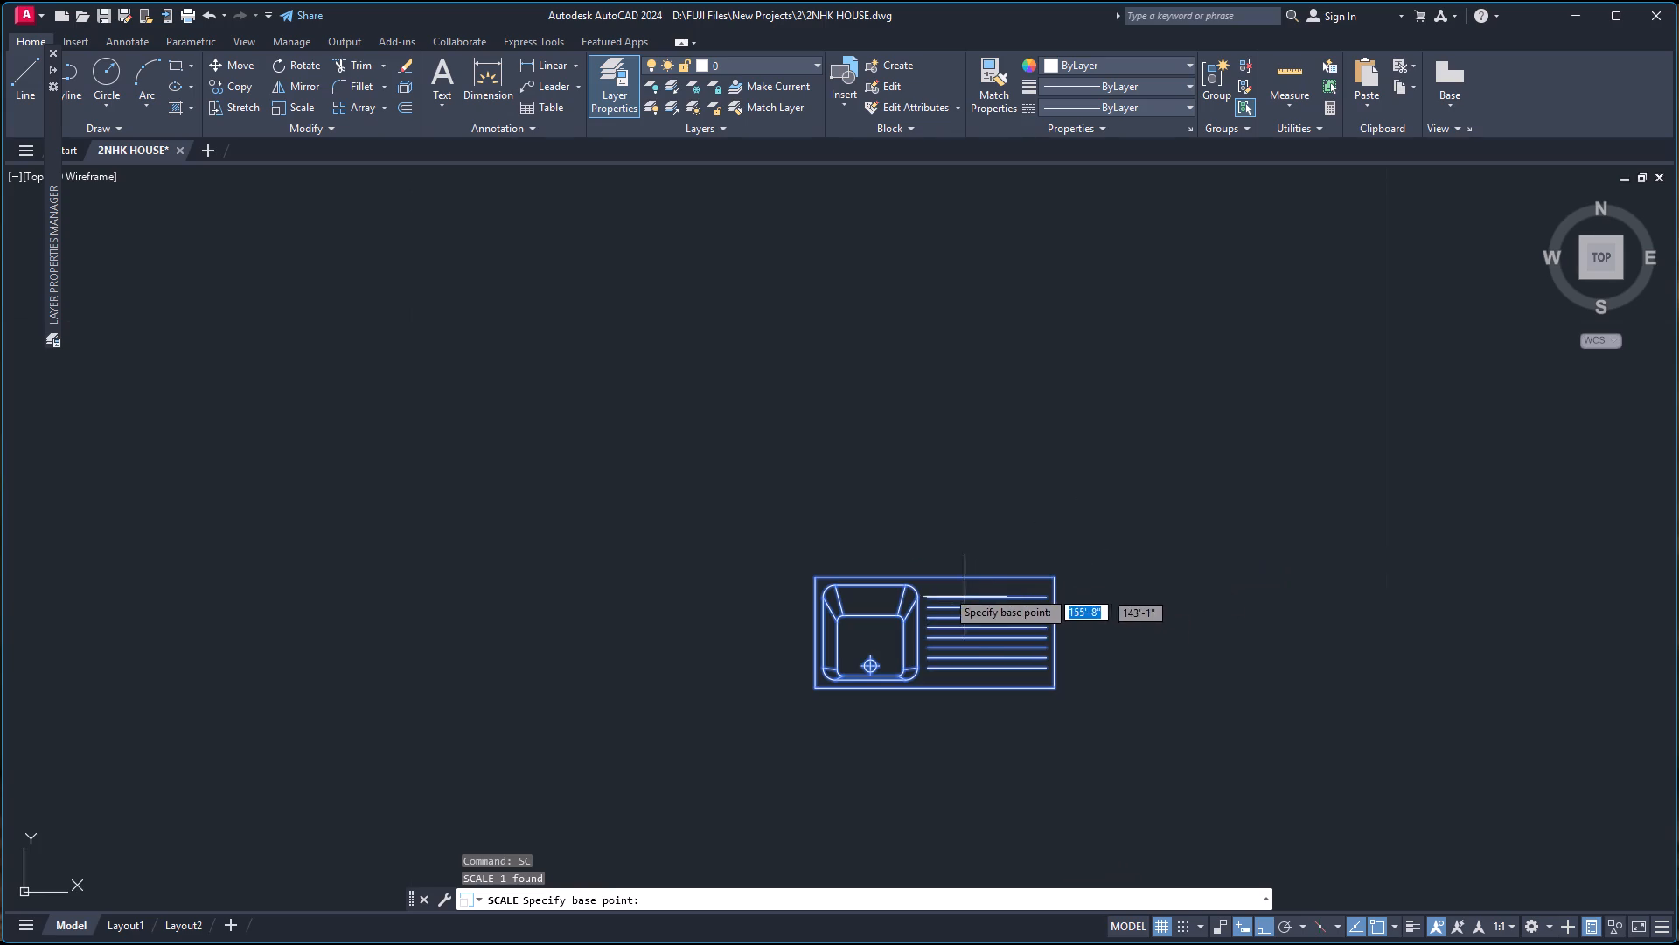
click(938, 578)
scroll(1019, 477, down, 4)
scroll(1112, 416, up, 1)
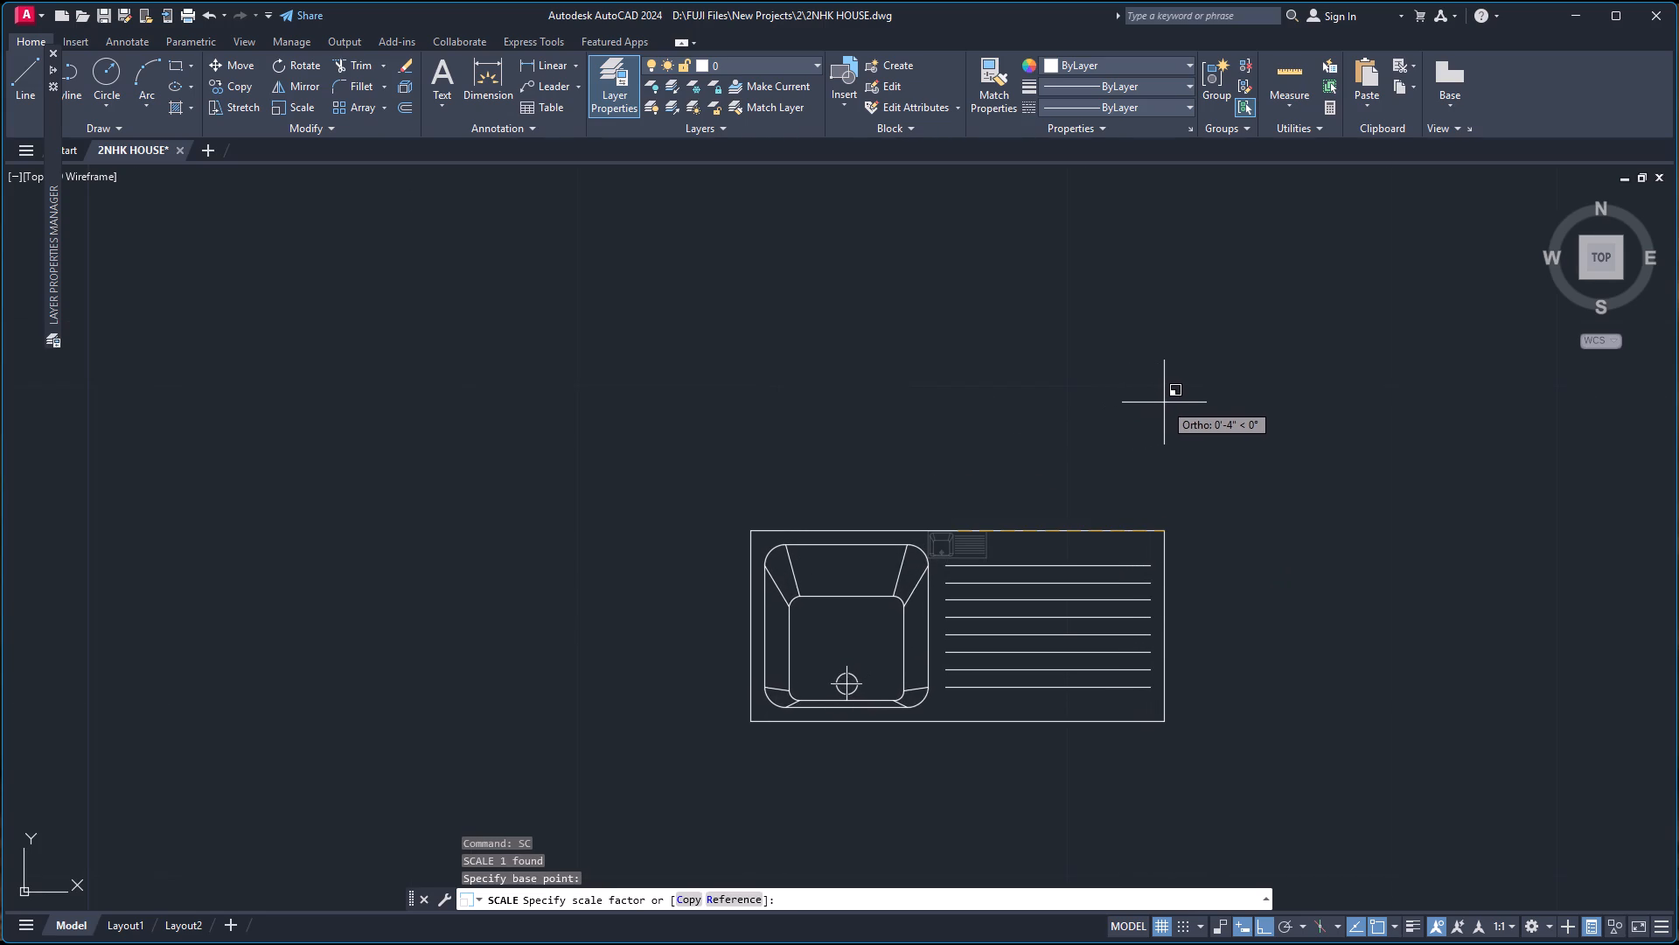
scroll(1156, 403, down, 7)
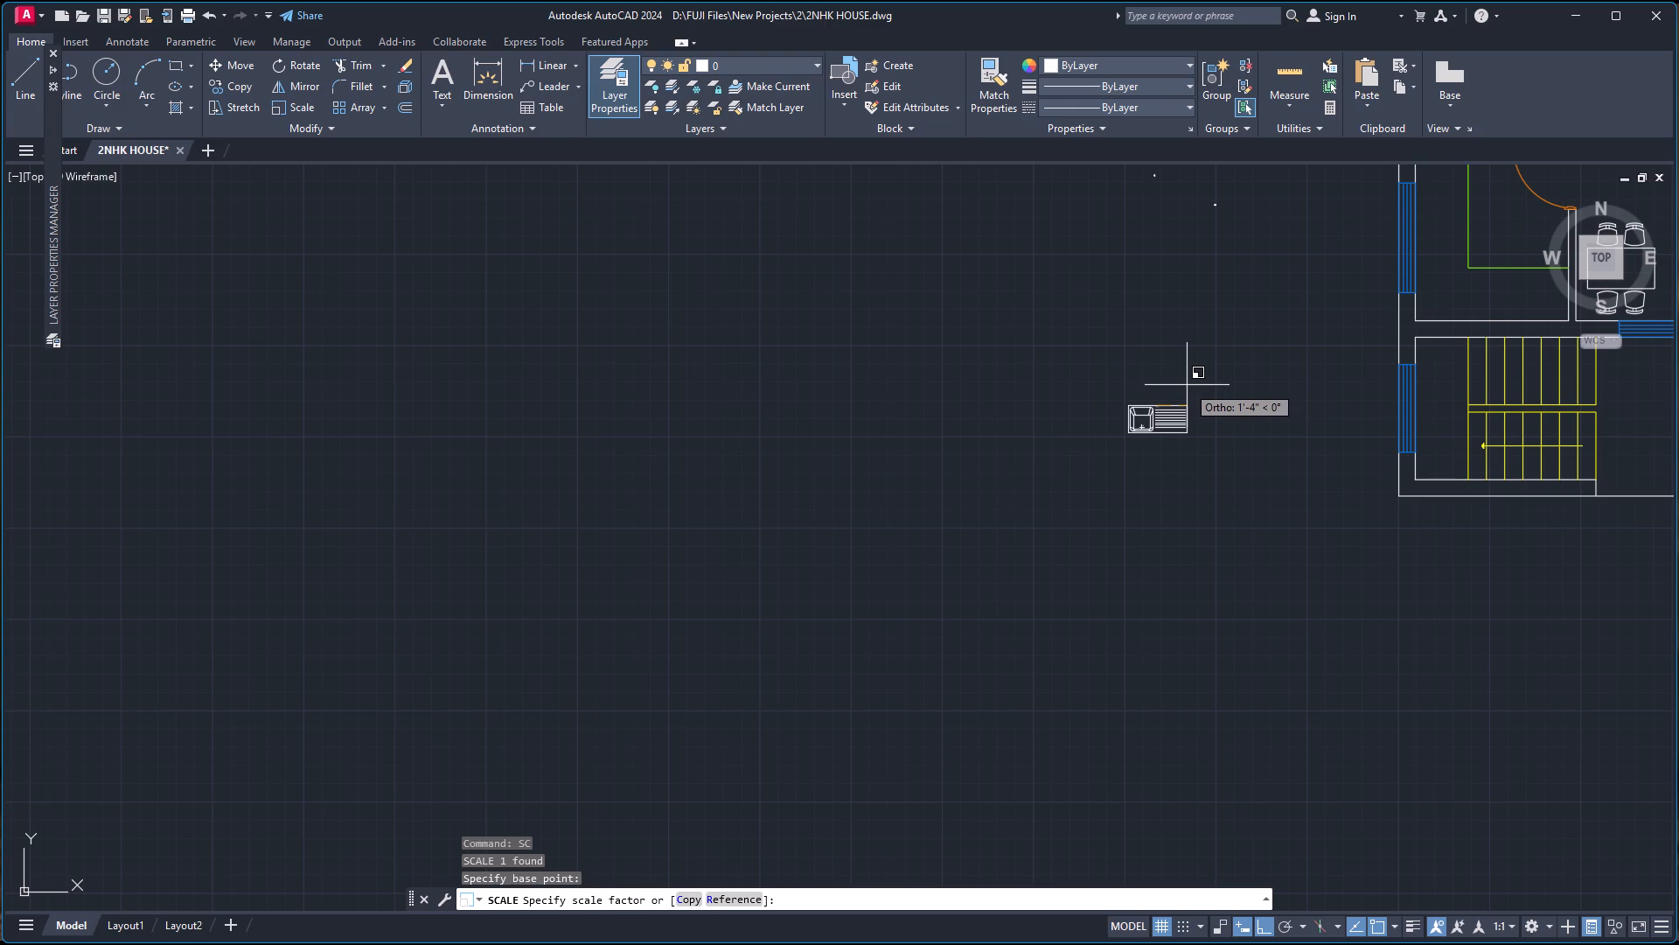
click(1188, 381)
Rotate the sink block 90° counterclockwise about its north edge midpoint, so the drainboard faces north.
click(1117, 384)
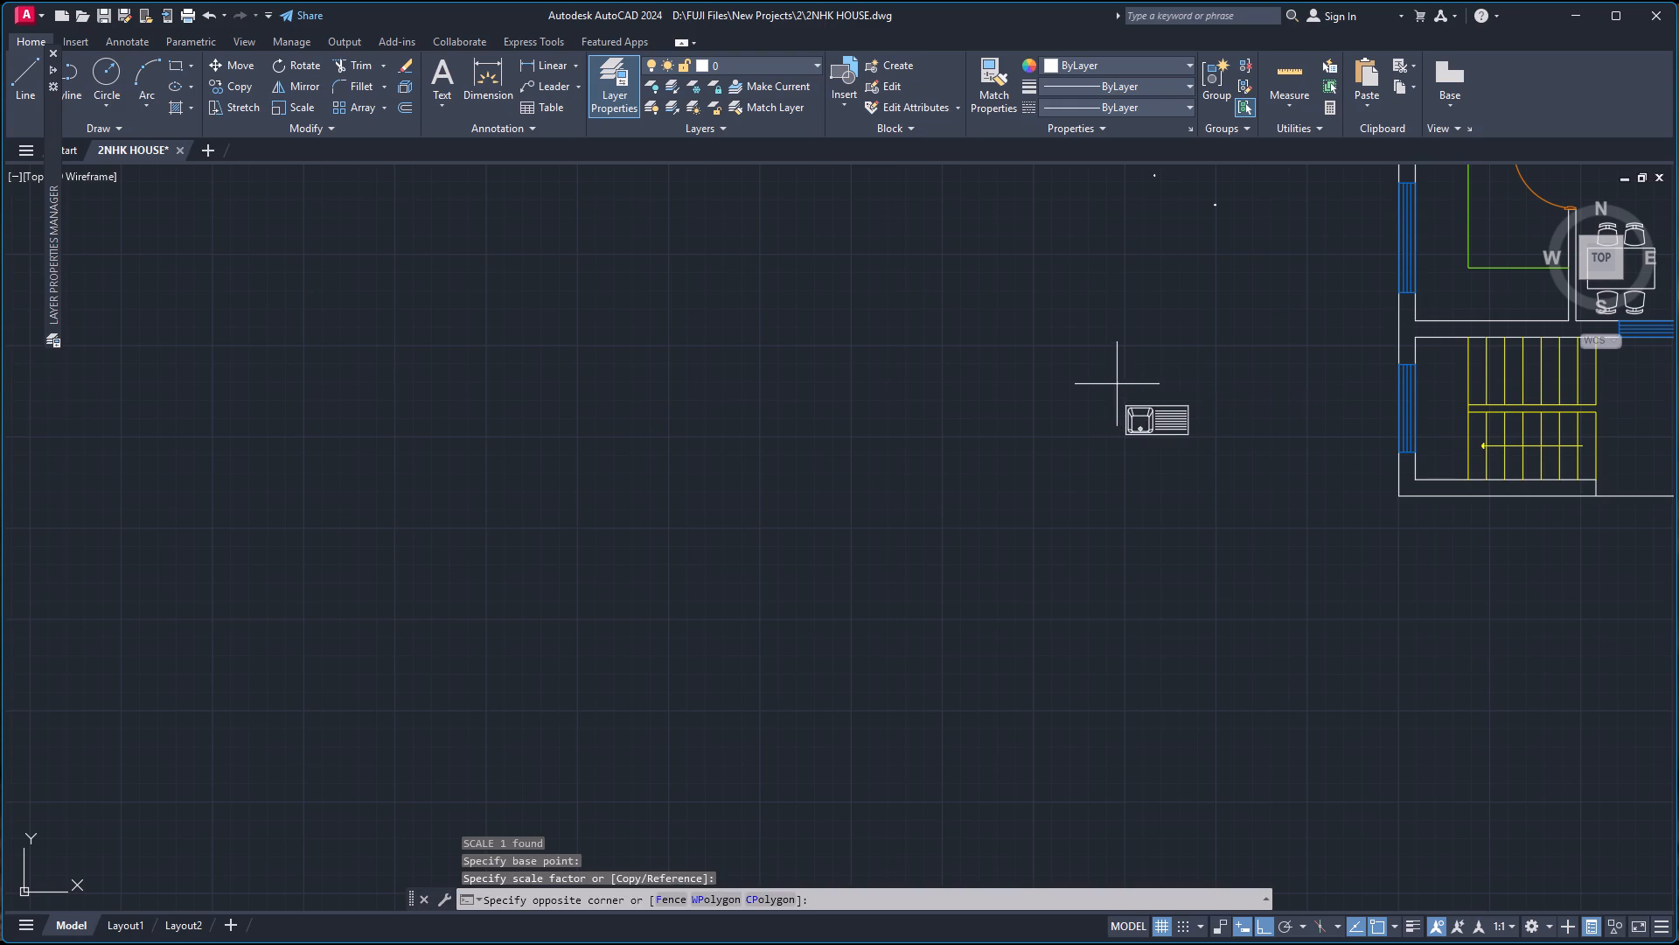
click(1202, 472)
text(RO)
key(Return)
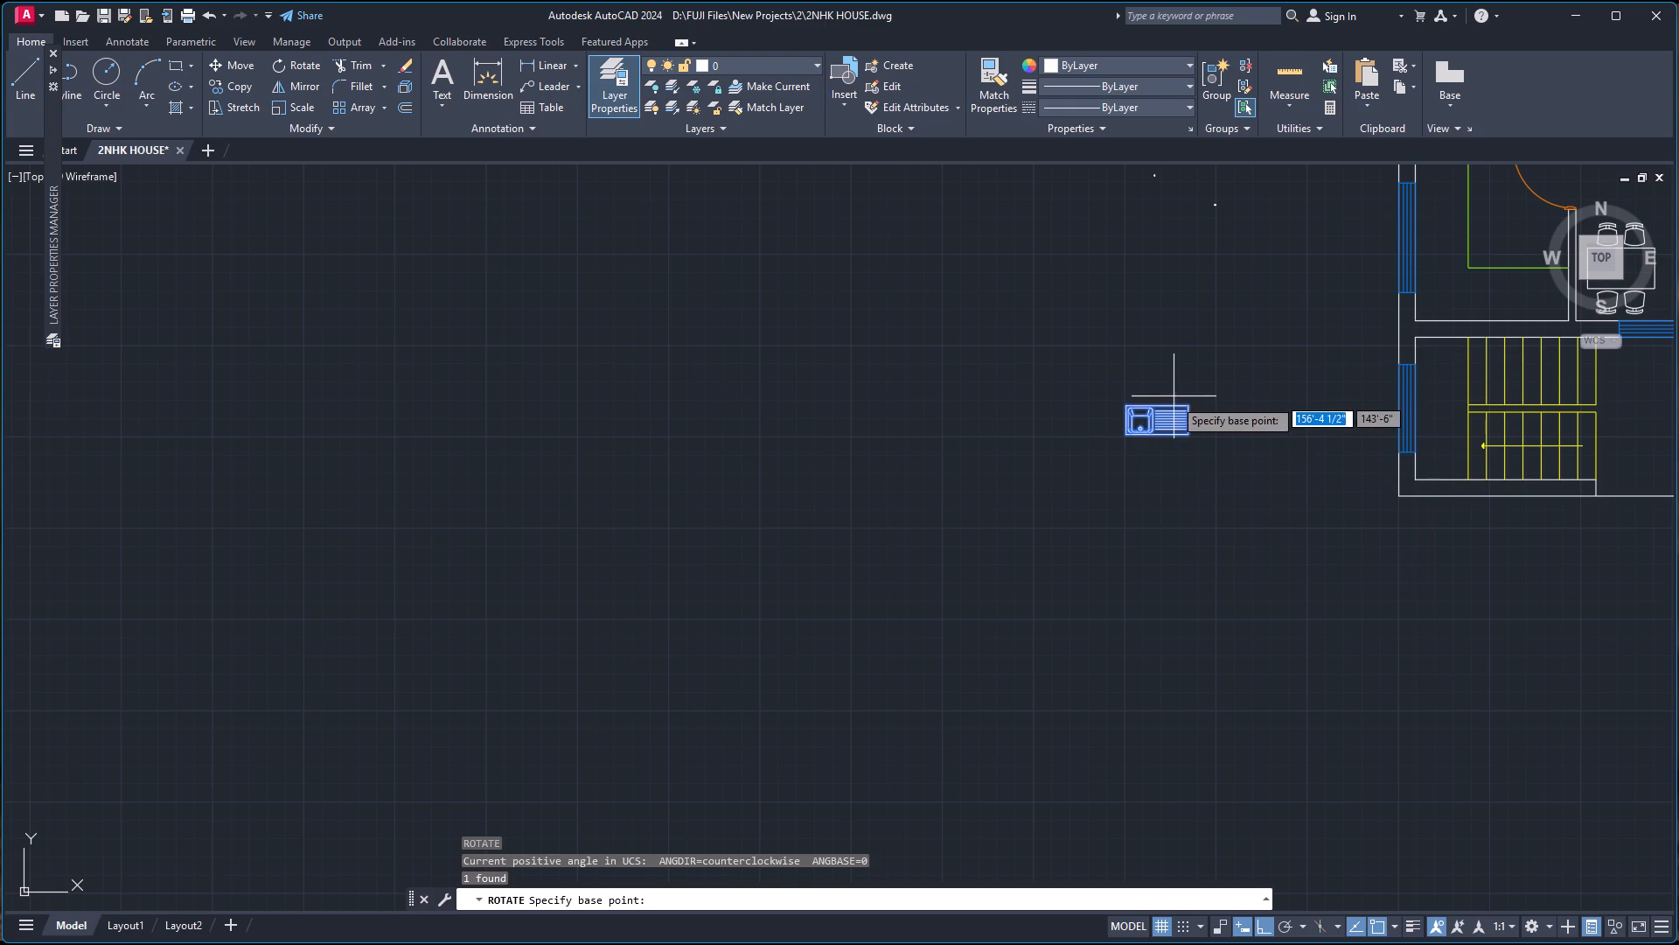
scroll(1172, 398, up, 3)
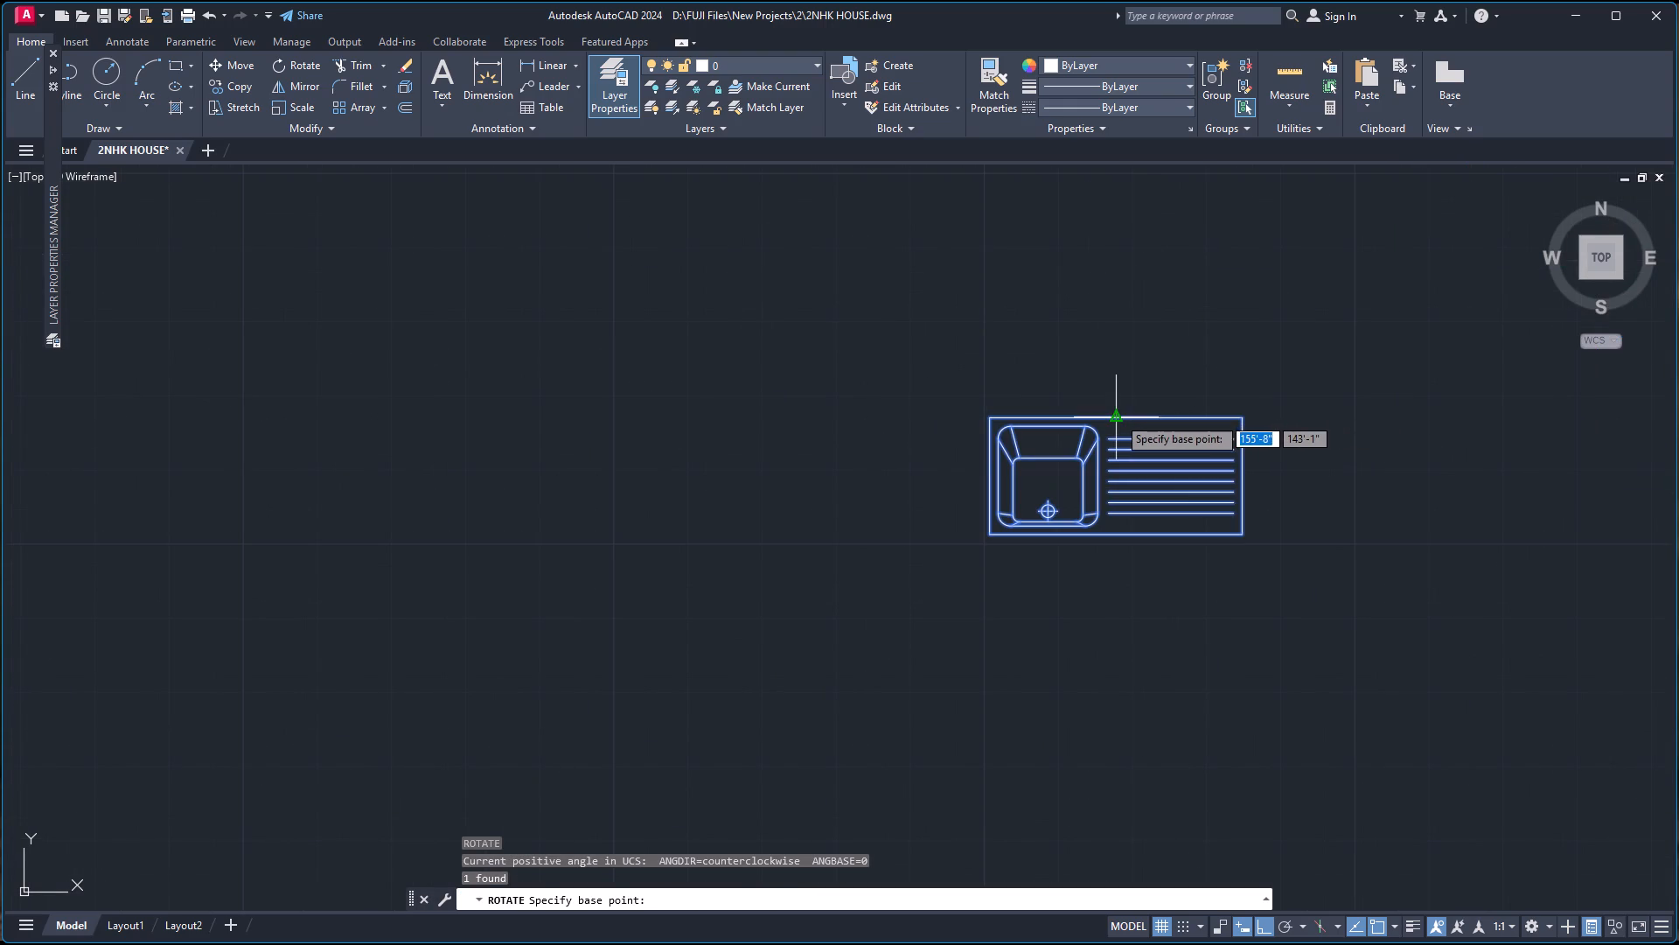
click(1118, 416)
click(1096, 293)
Copy the sink by its north edge midpoint onto the kitchen's north inner wall, between the west wall and green counter line.
click(1089, 283)
click(1319, 603)
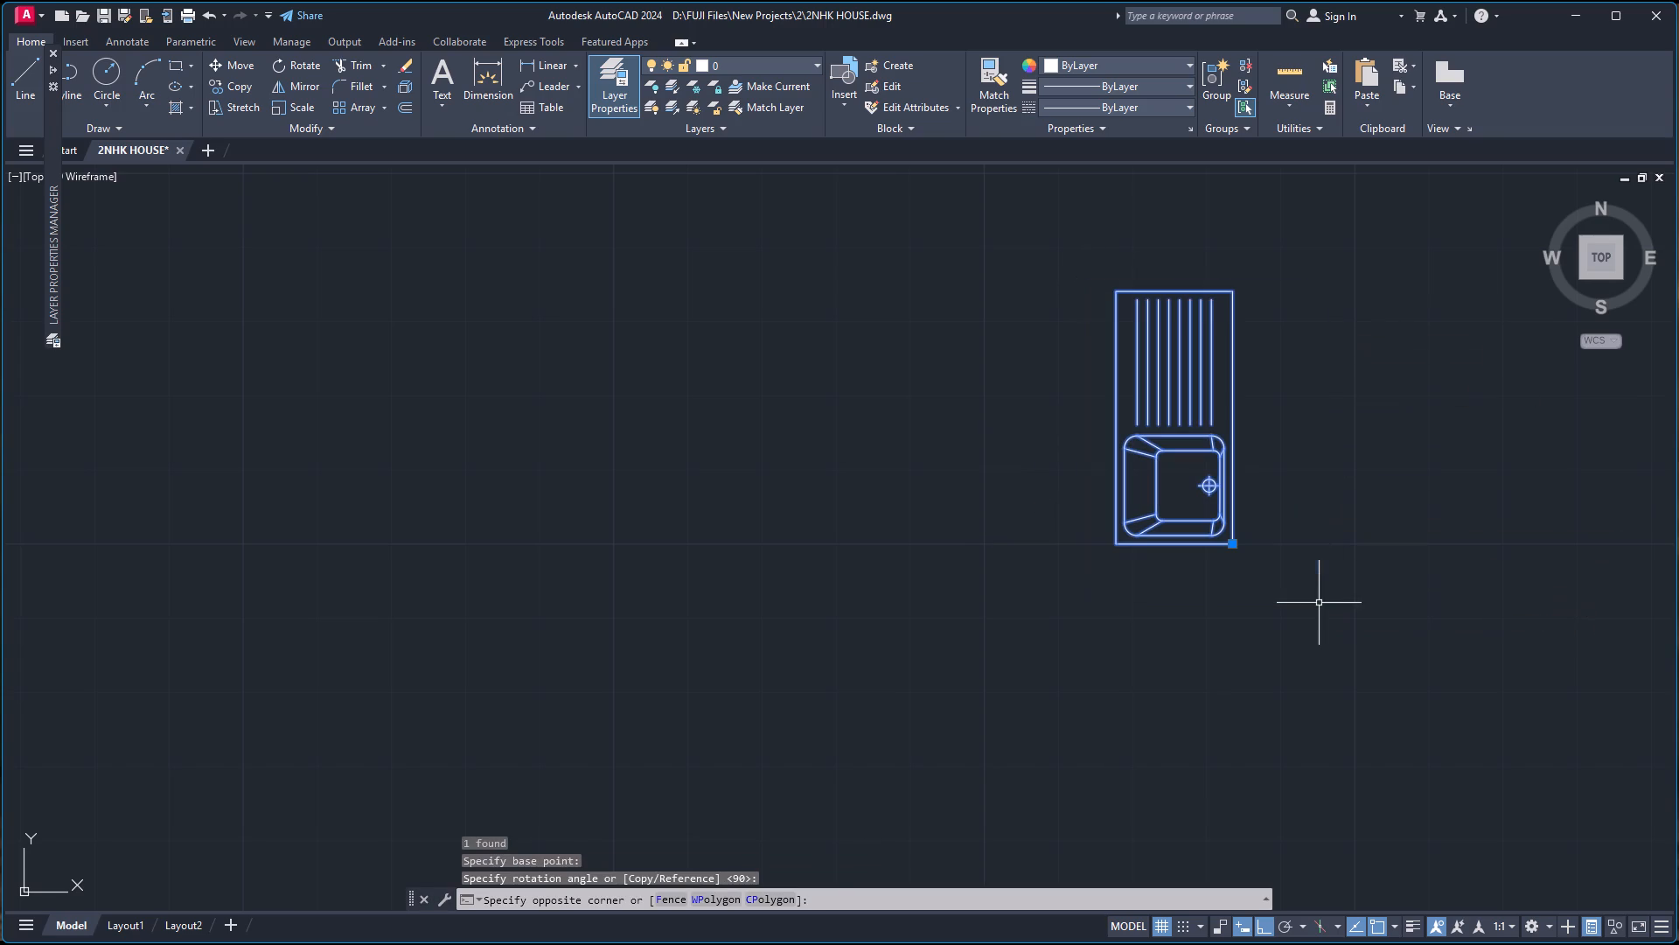
text(CO)
key(Return)
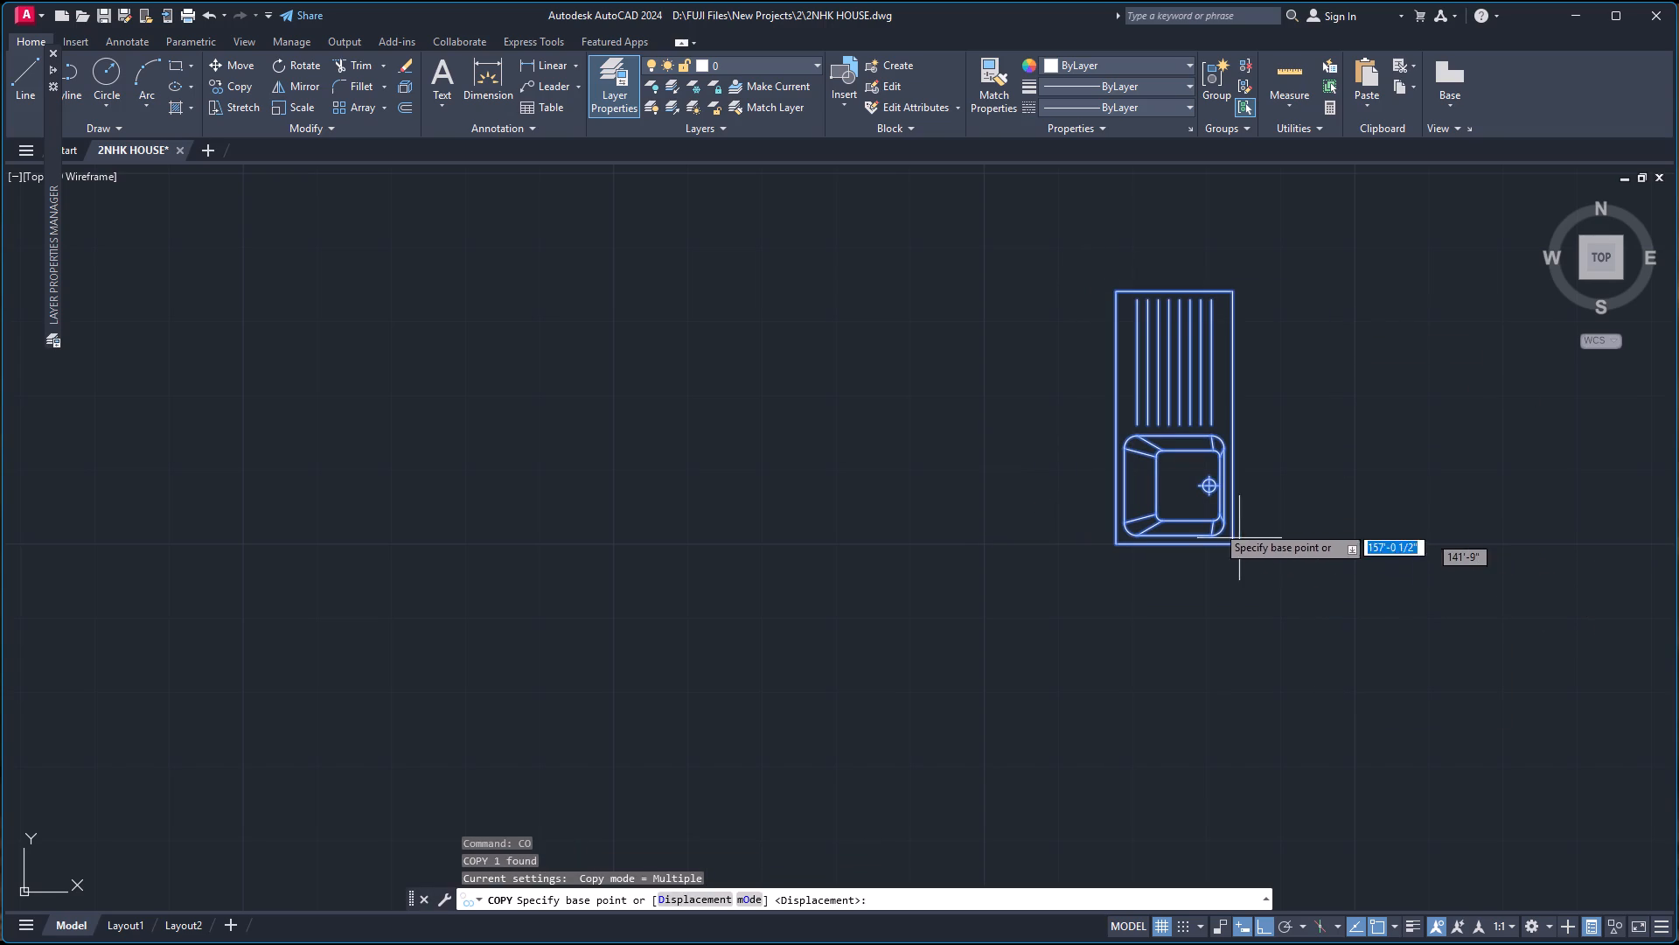
click(1174, 290)
scroll(1259, 221, down, 4)
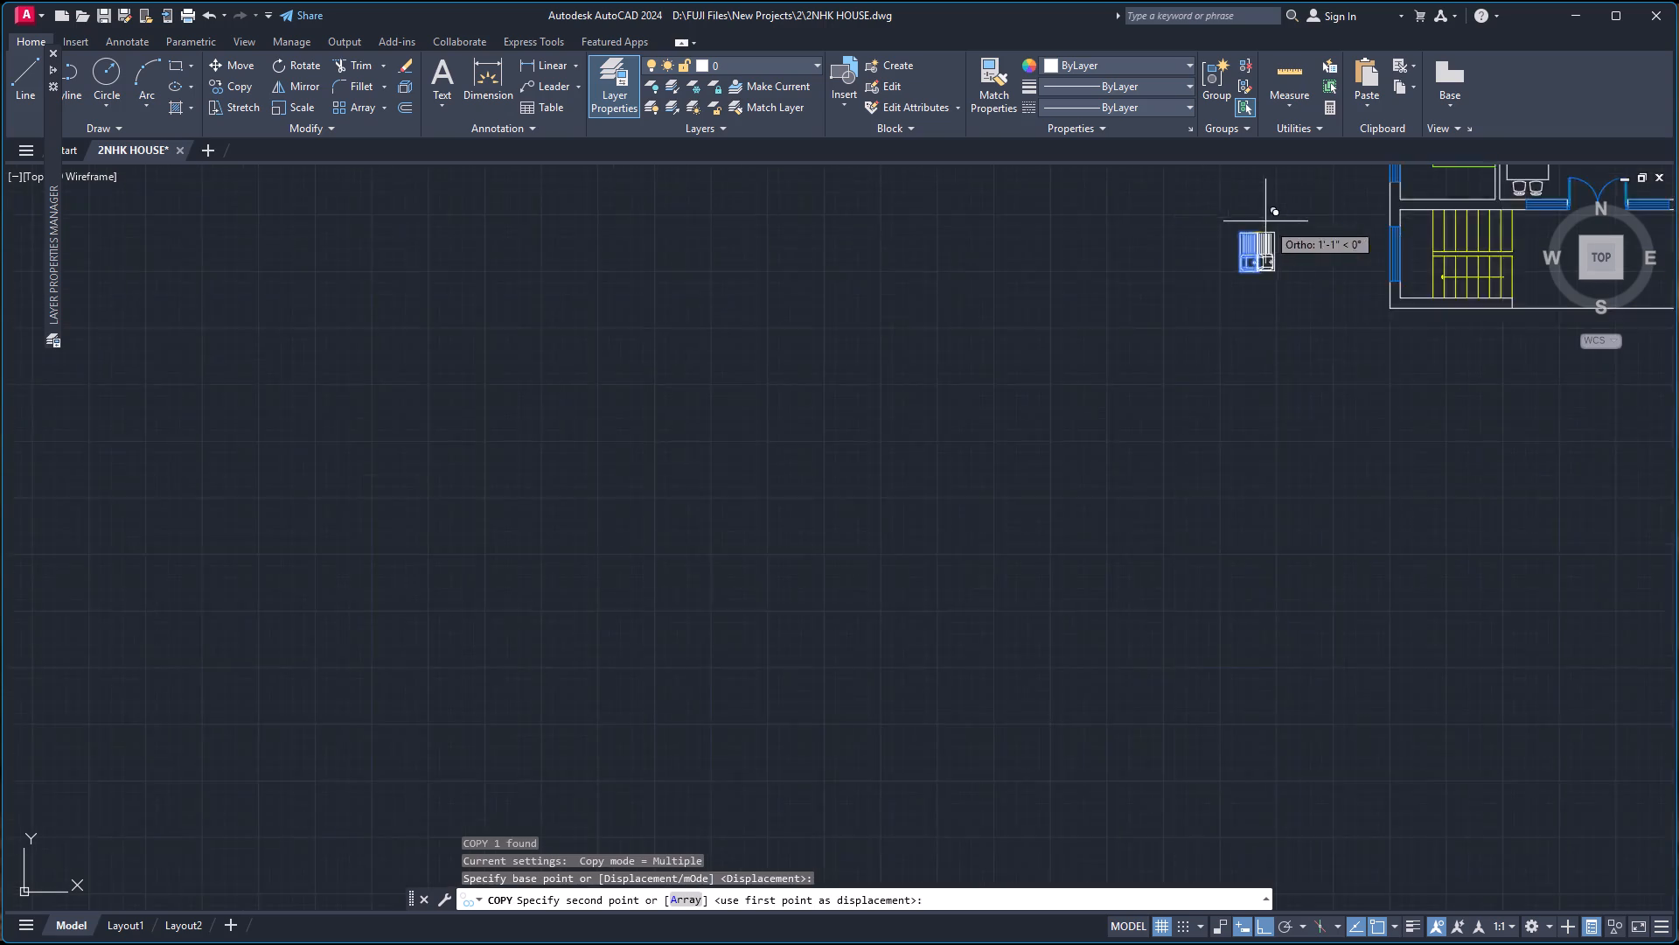
scroll(1273, 222, down, 4)
scroll(1340, 177, up, 6)
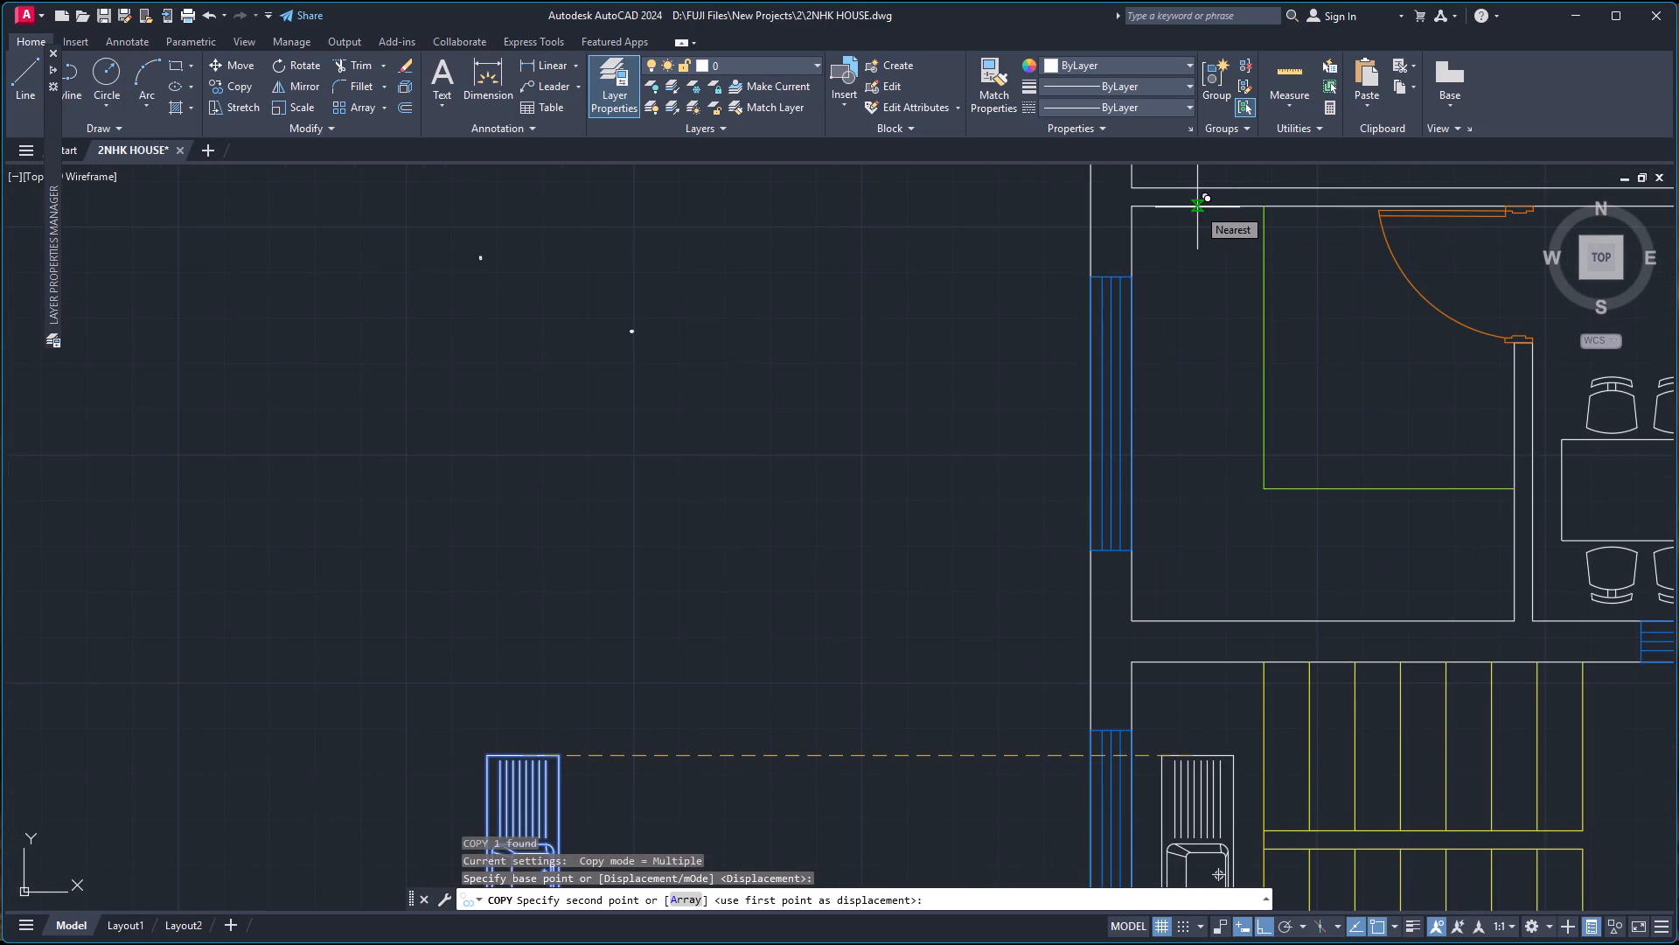
click(1197, 208)
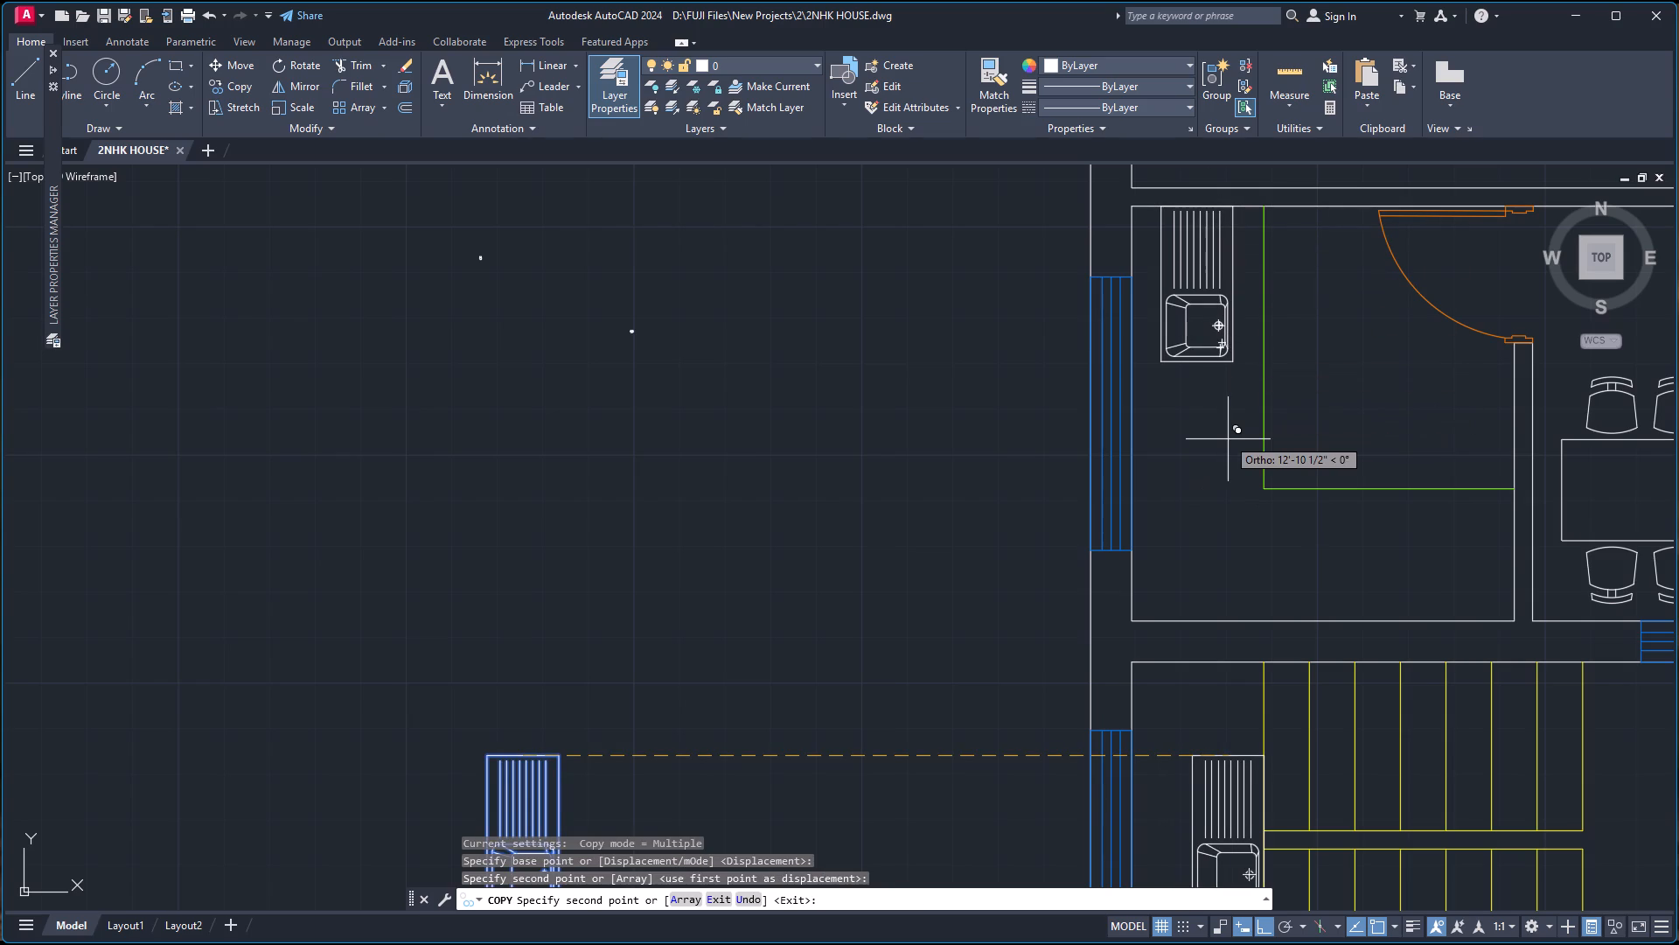
key(Escape)
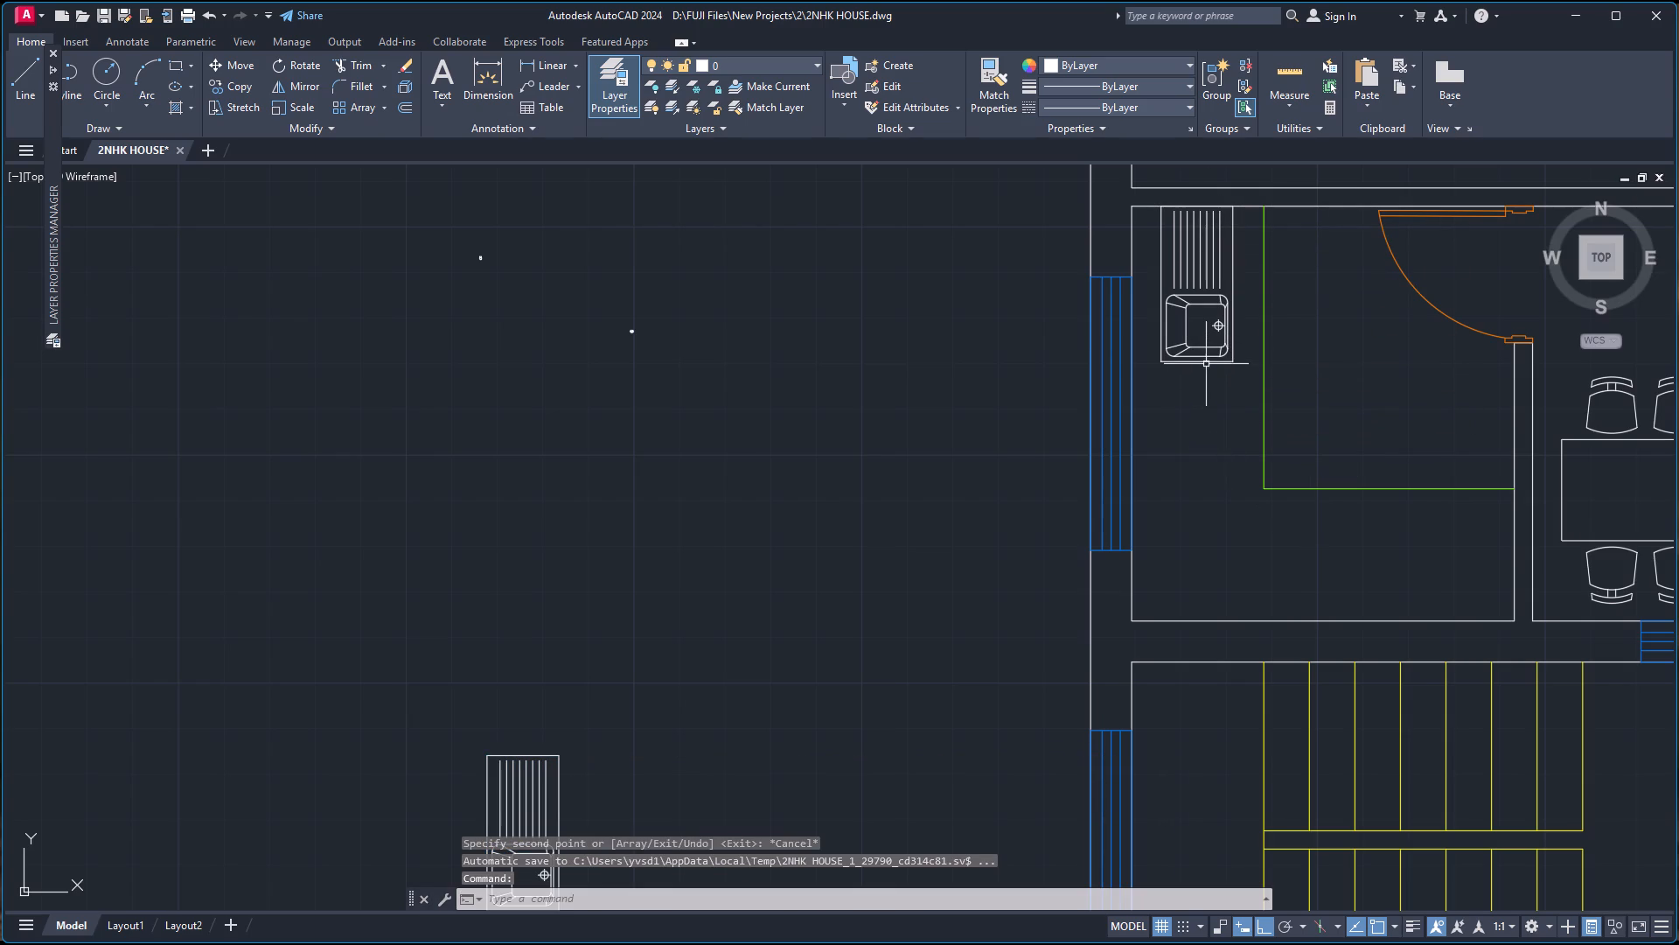
Scale up the kitchen sink freehand from its northwest corner, by a scaling distance of about 2'-1 1/2".
click(1210, 356)
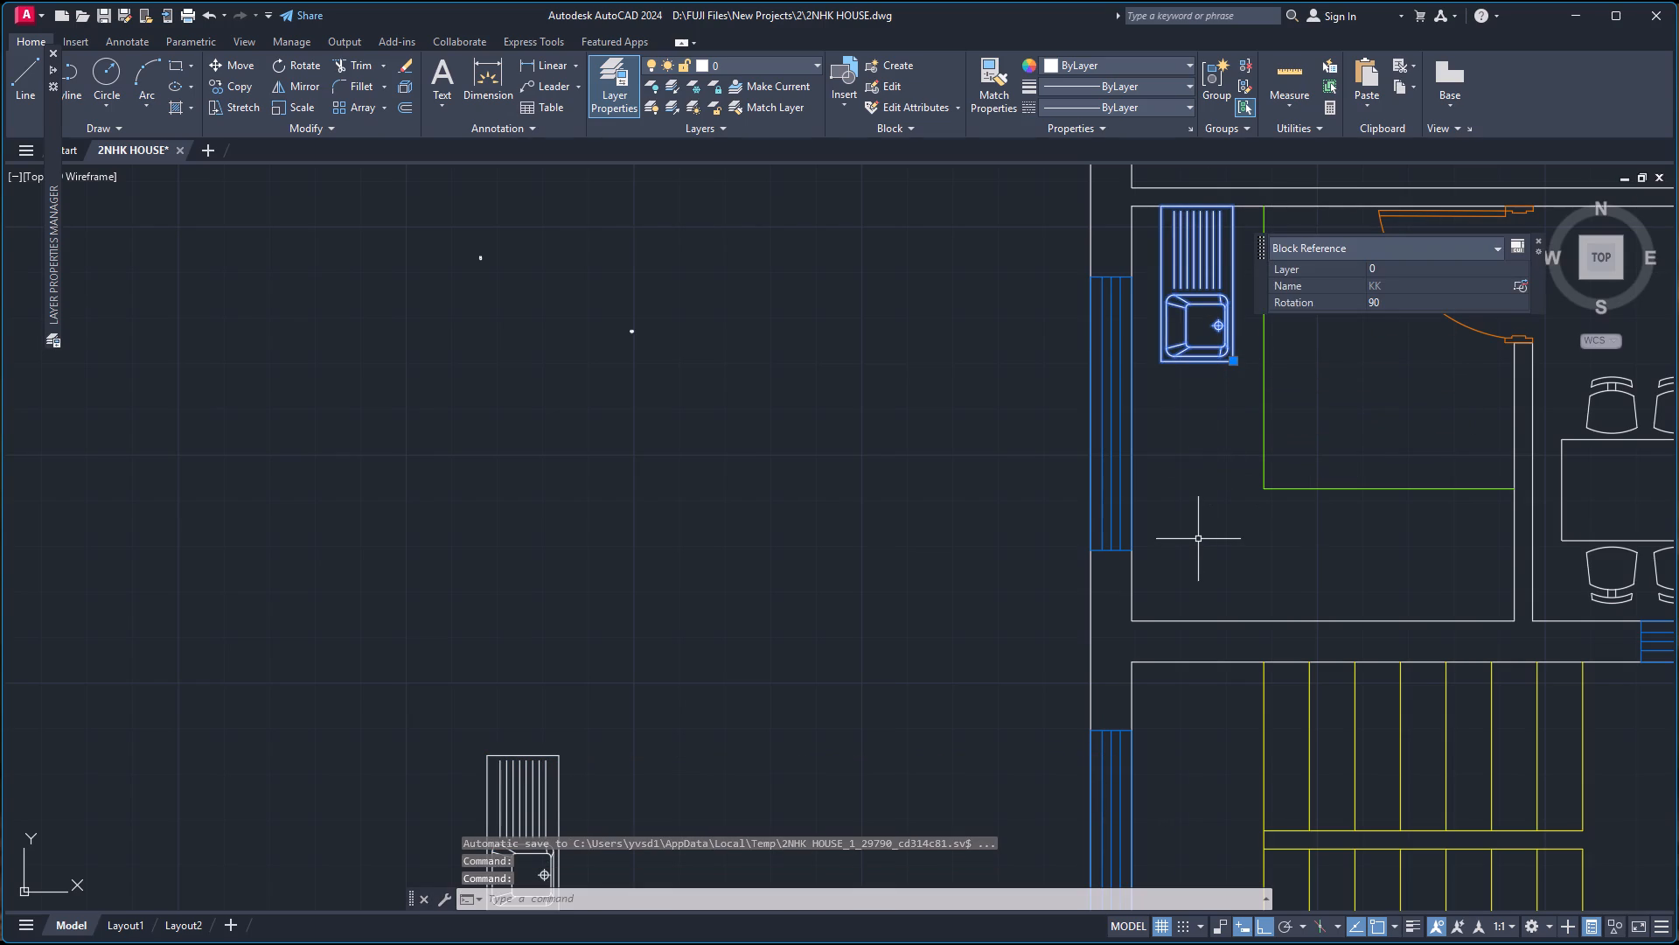
text(SC)
key(Return)
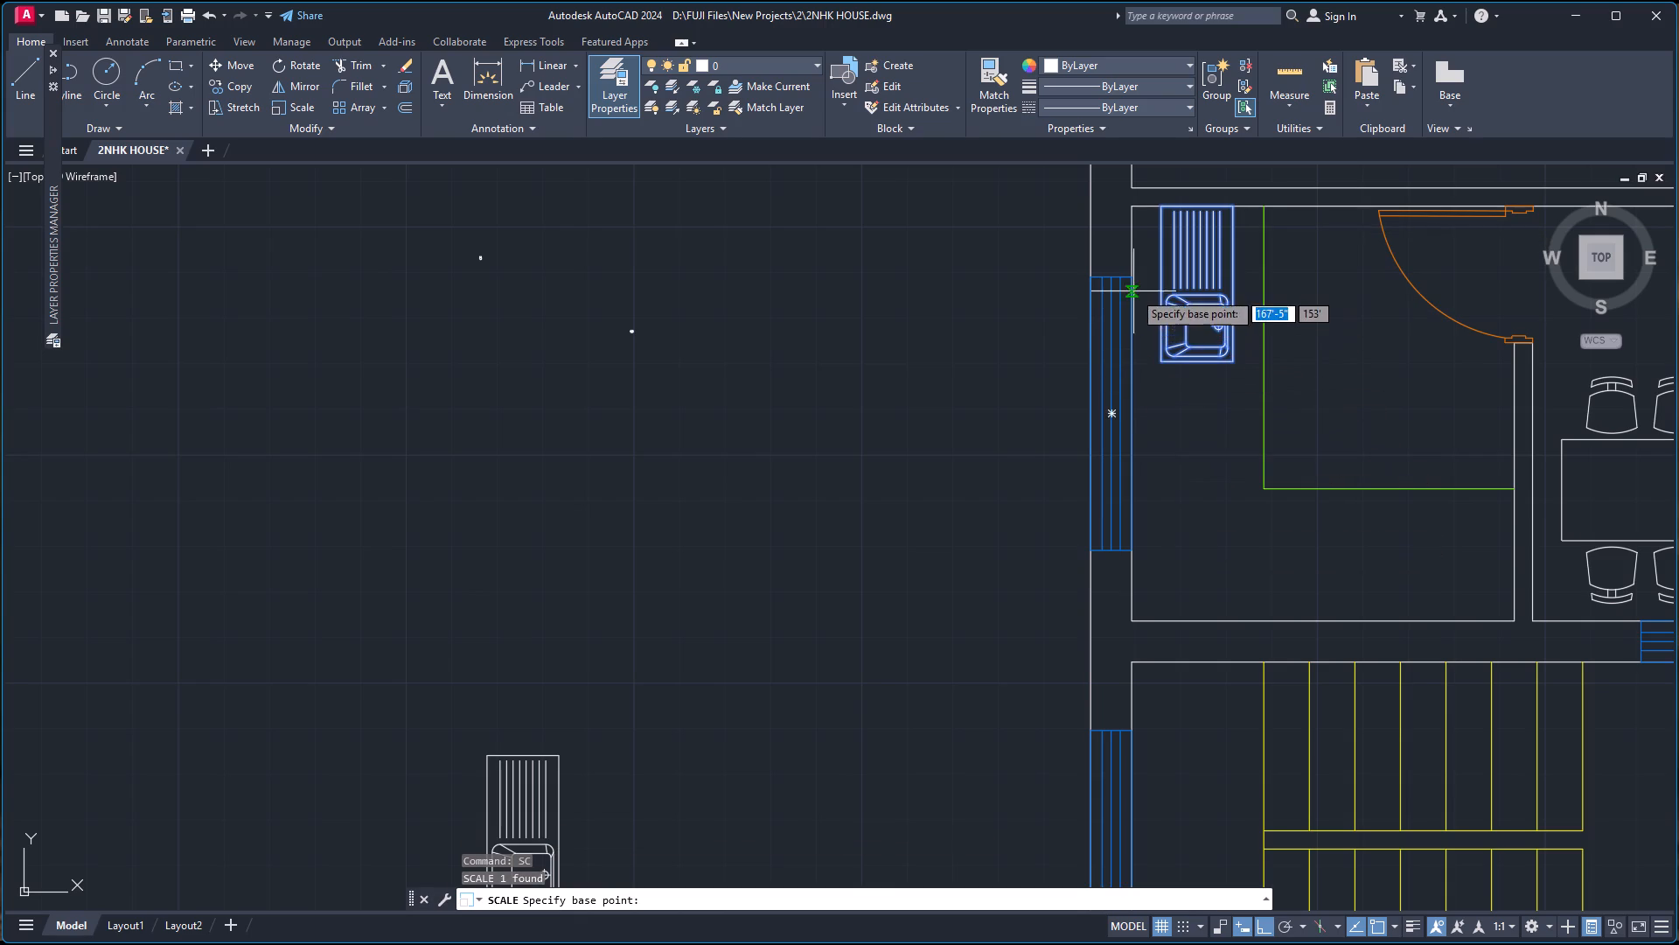
click(1153, 202)
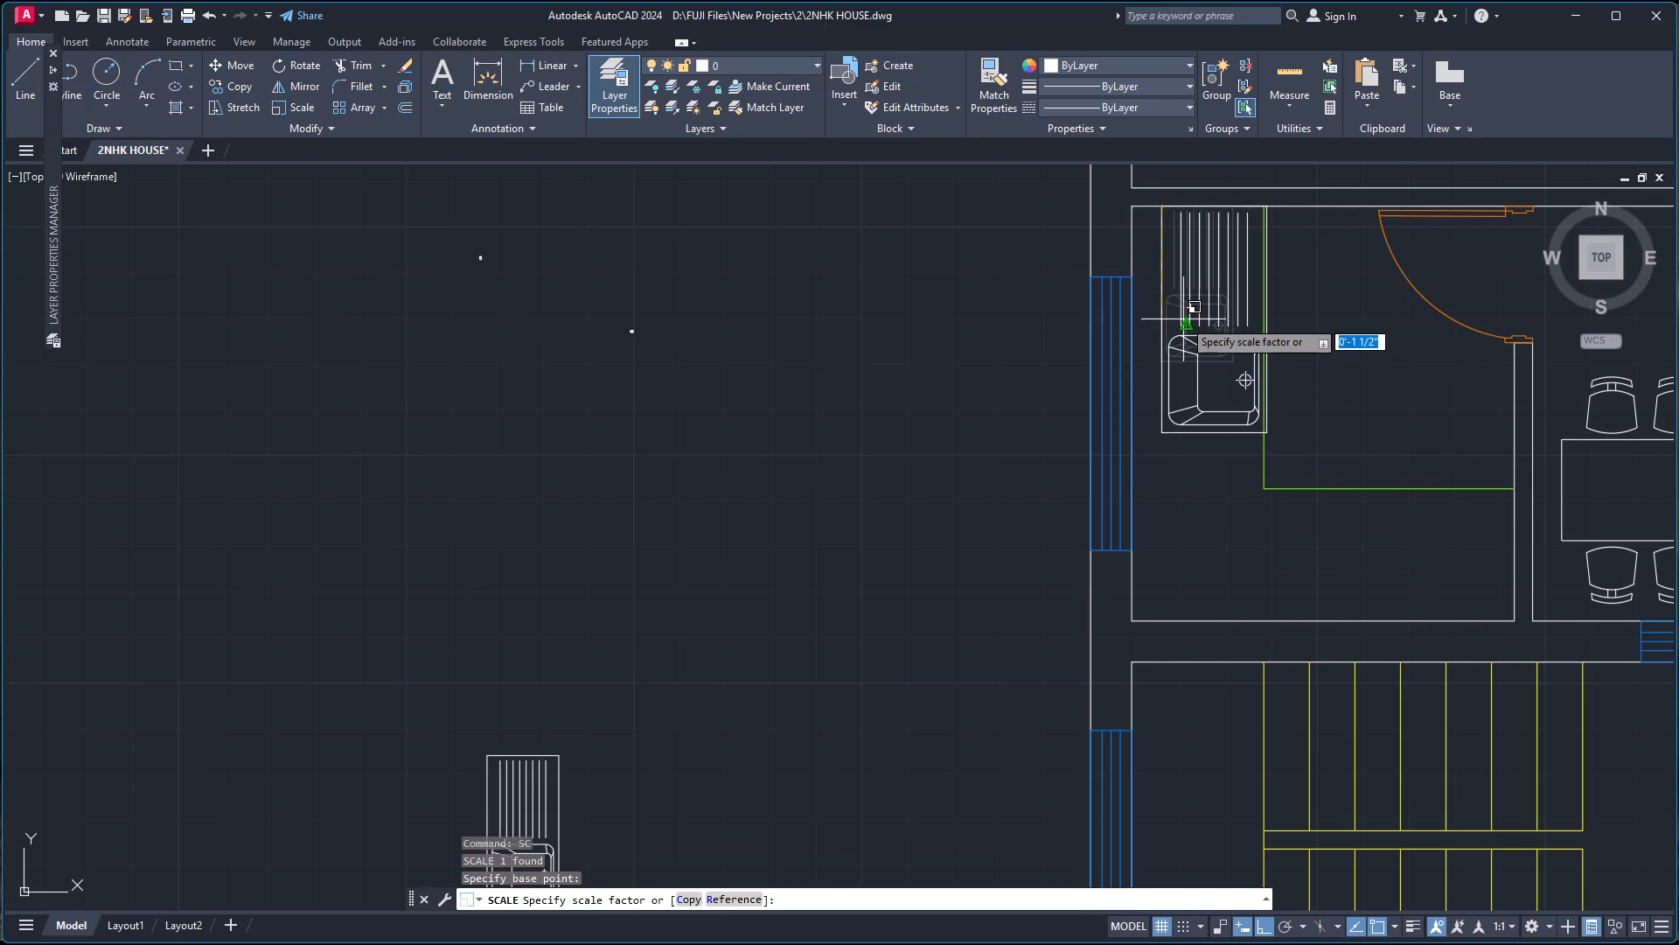
scroll(1183, 319, up, 1)
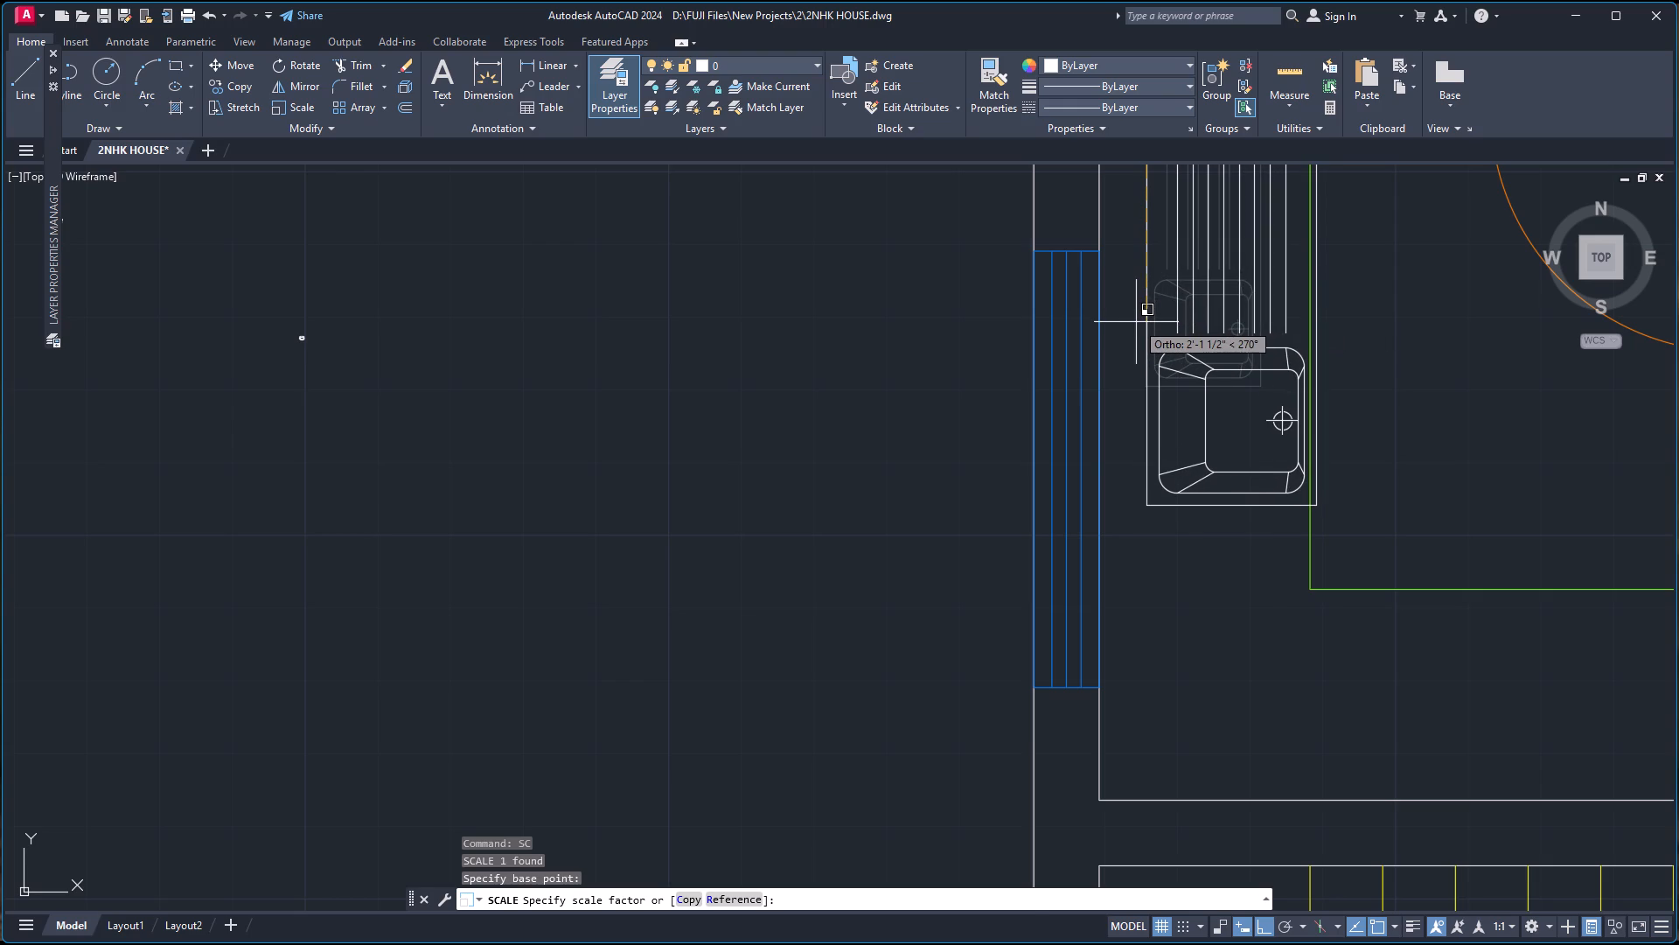
click(1136, 322)
Move the enlarged kitchen sink by its north edge about 3 1/2" west along the wall, clear of the green counter line.
click(1146, 313)
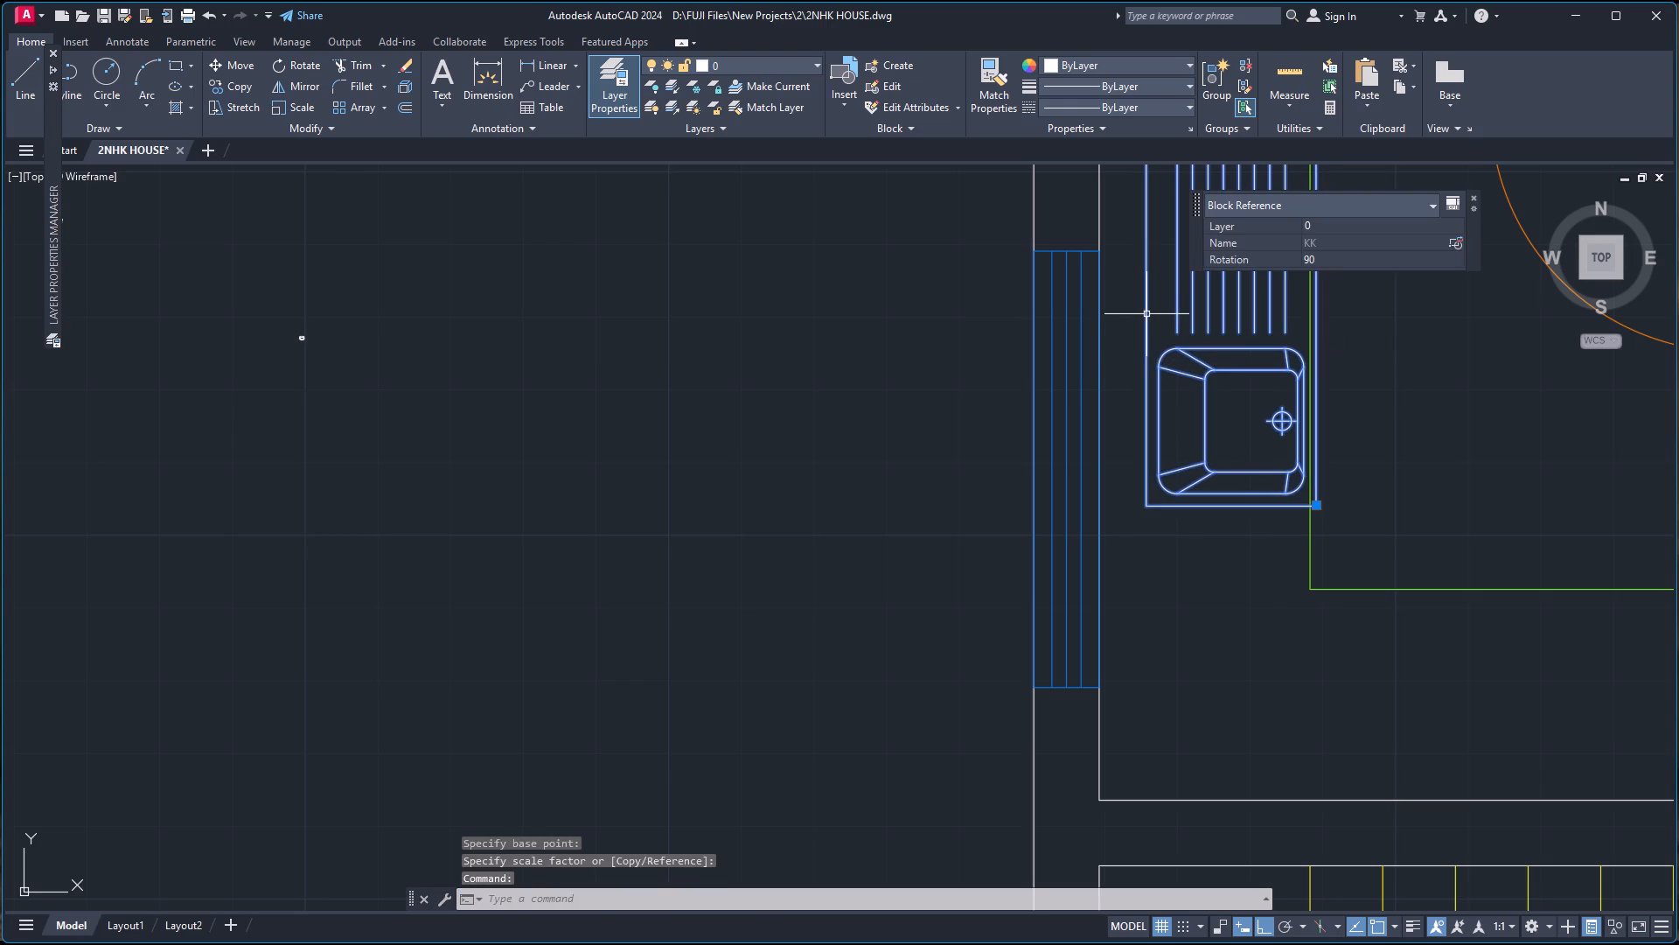
key(m)
key(Return)
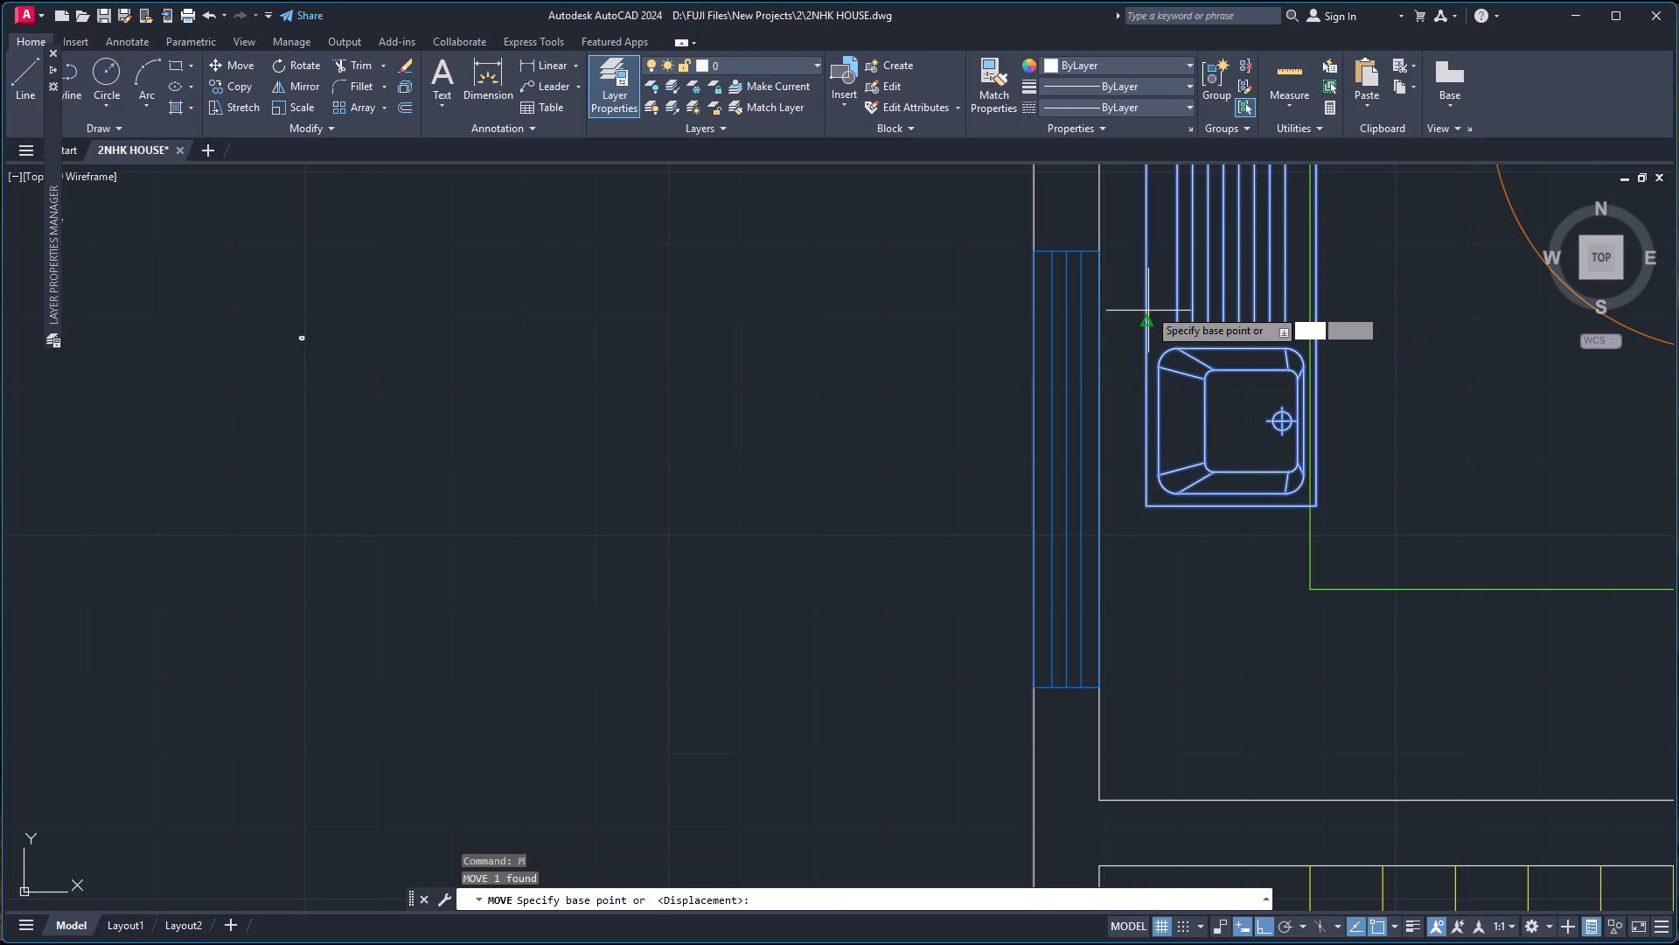
scroll(1167, 290, up, 2)
scroll(1174, 278, down, 4)
scroll(1186, 216, up, 3)
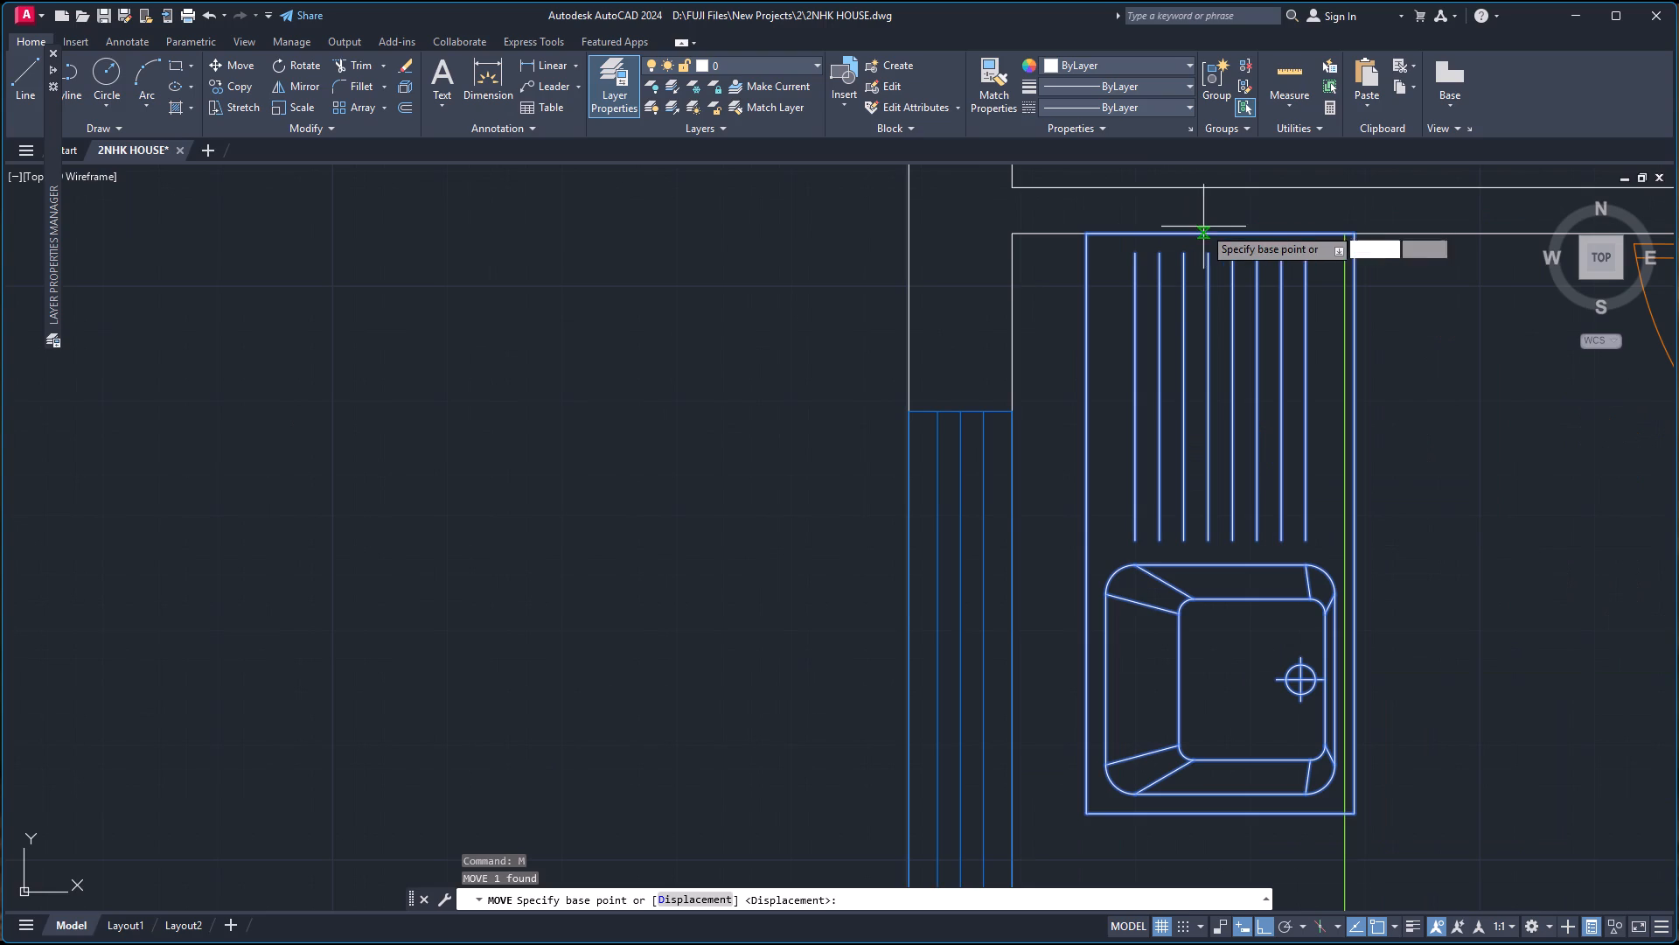
click(1223, 232)
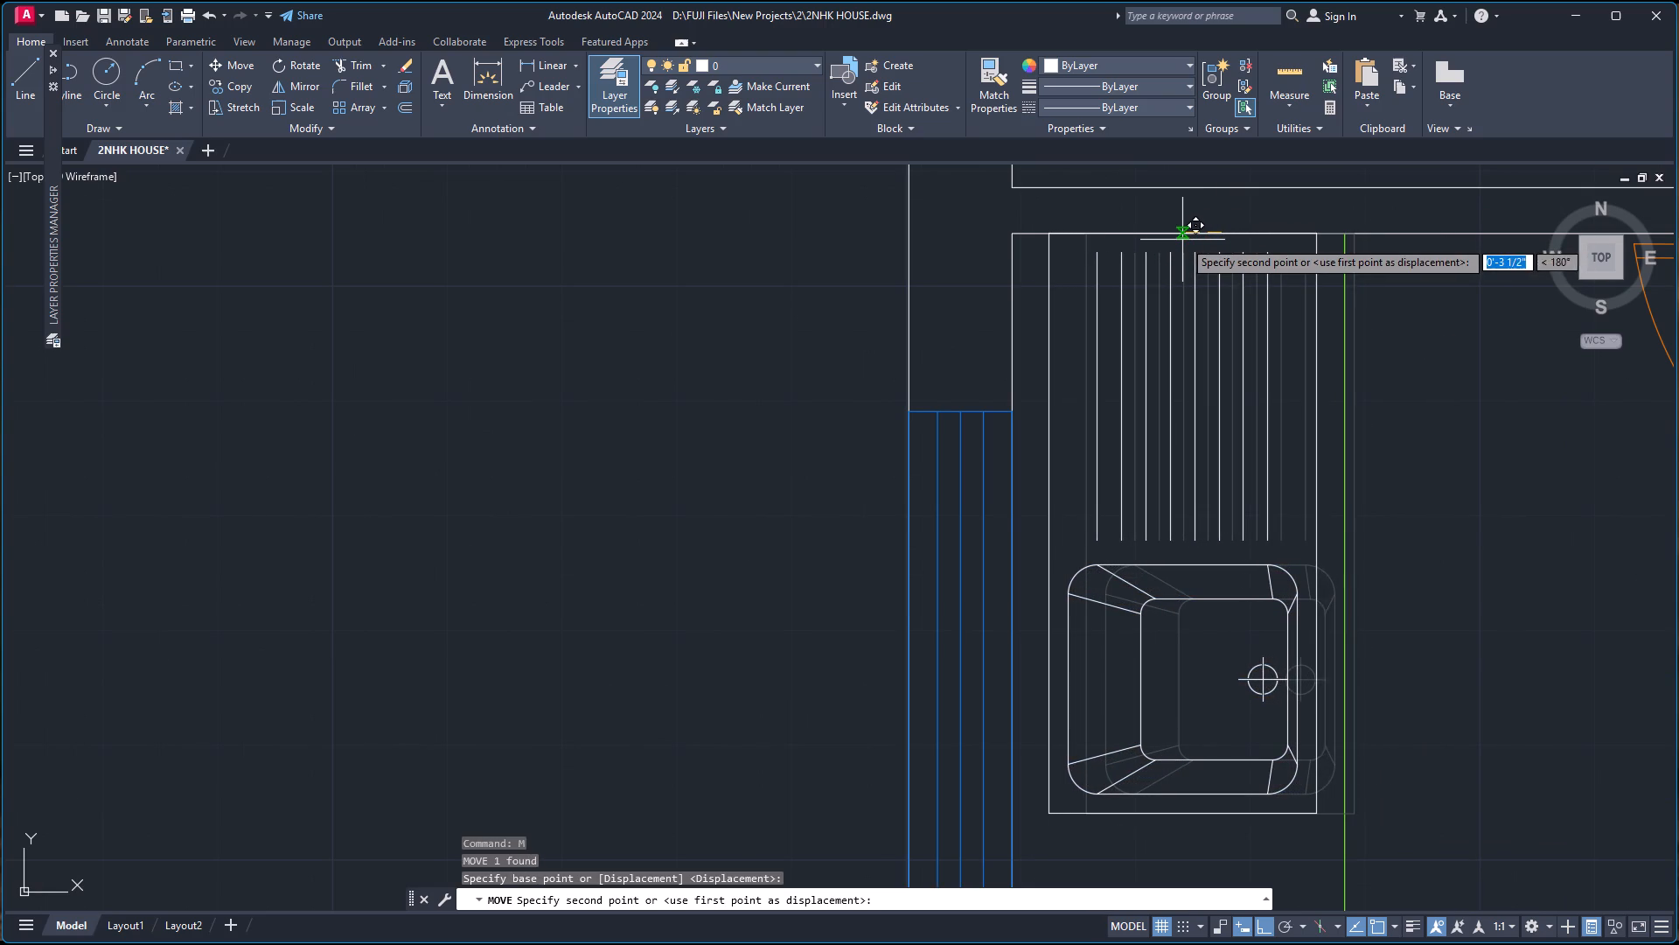
click(1183, 240)
Delete the spare sink block lying outside the plan, west of the house.
scroll(1200, 245, down, 3)
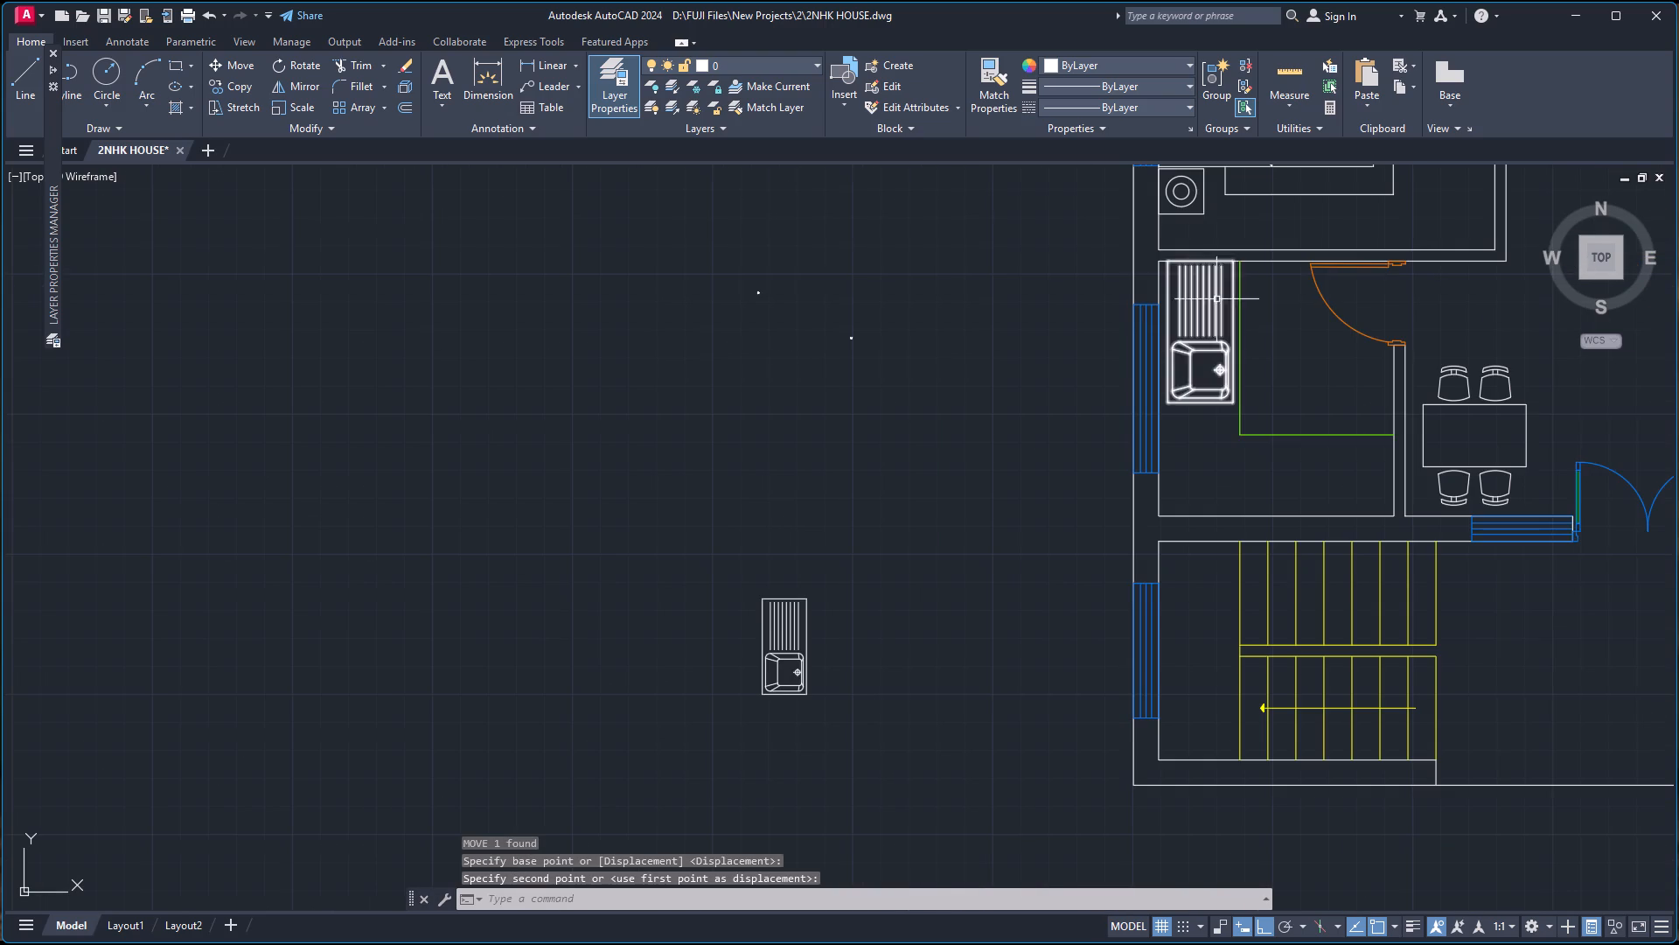
scroll(1251, 311, up, 1)
scroll(1056, 335, down, 1)
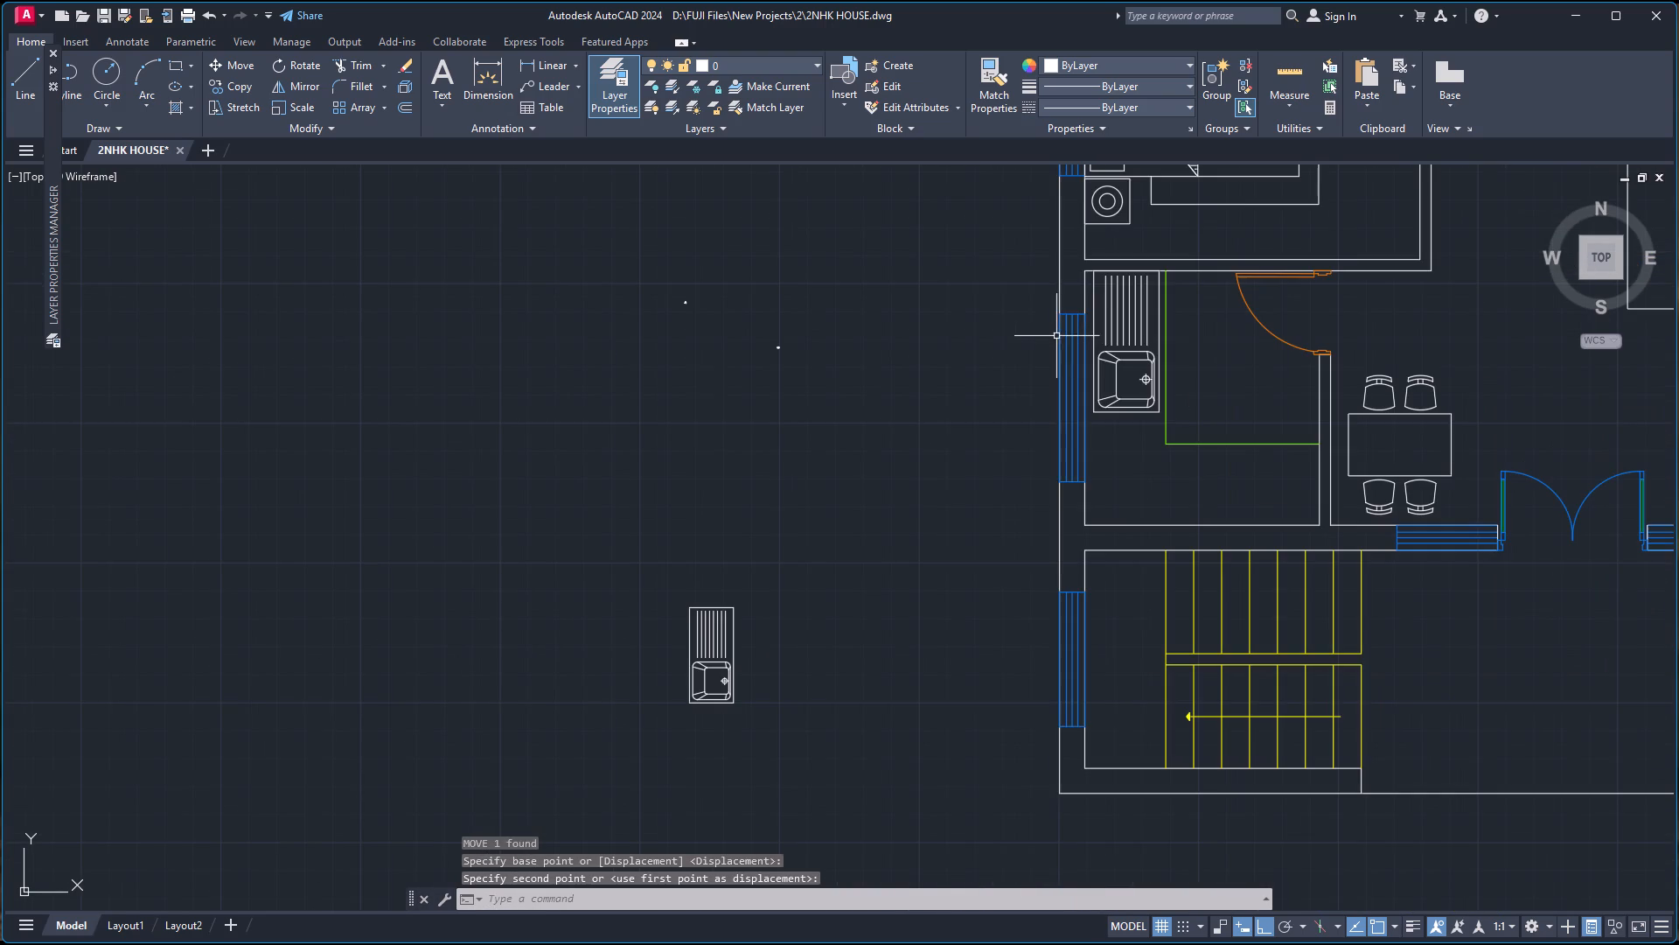
click(641, 579)
click(789, 736)
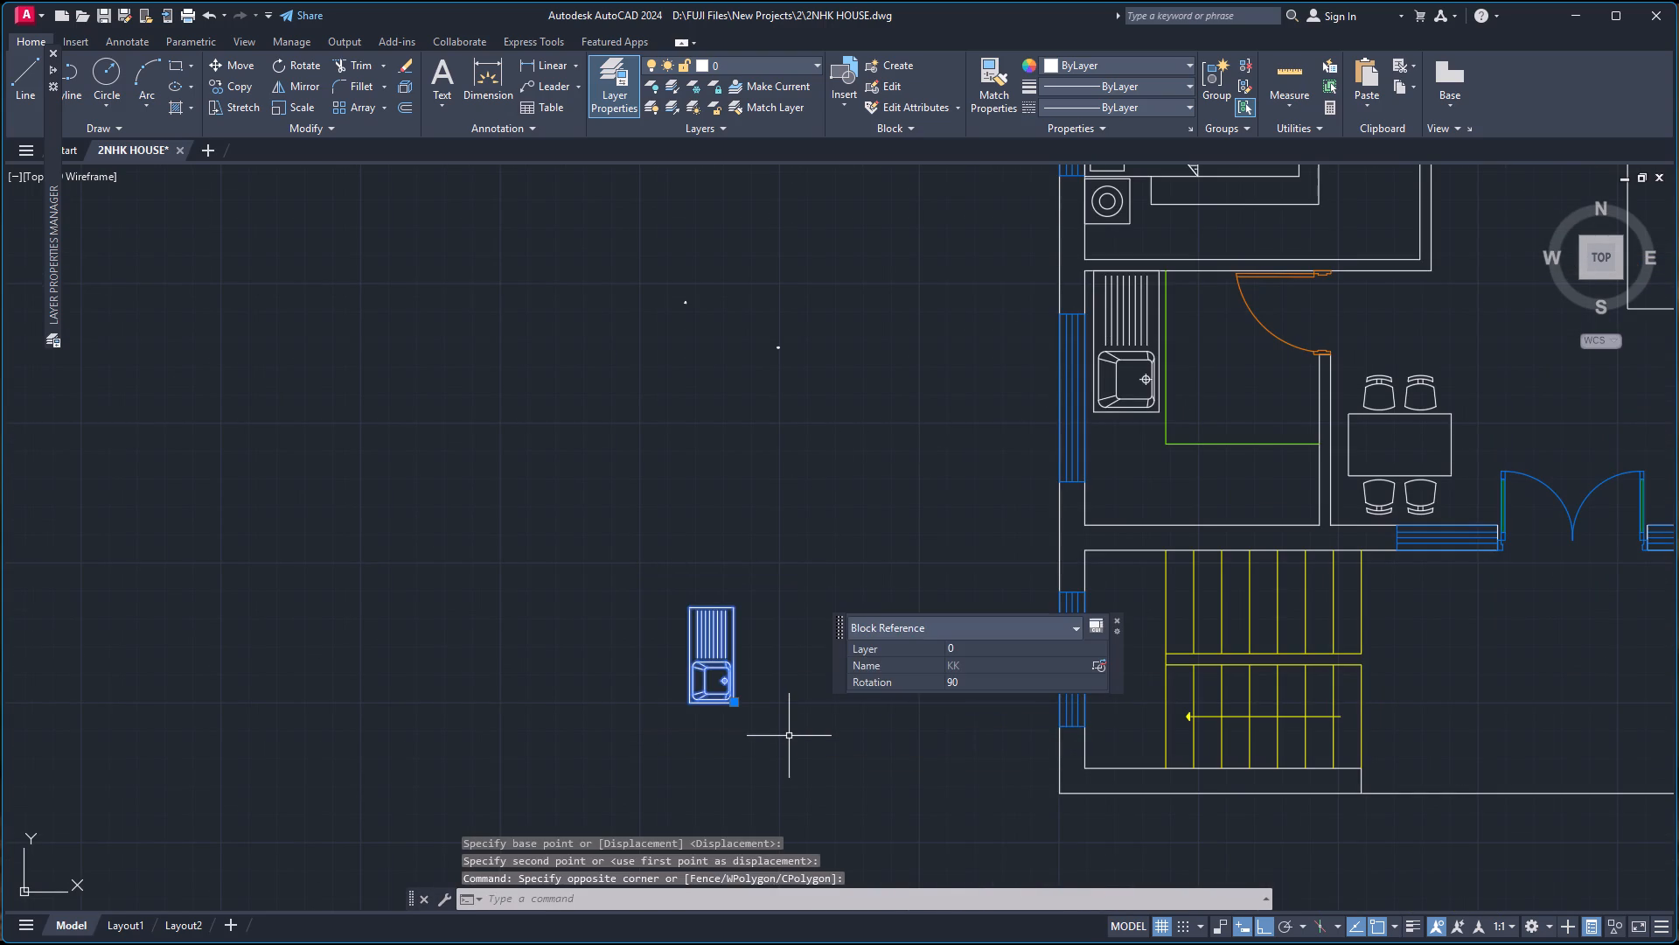
key(Delete)
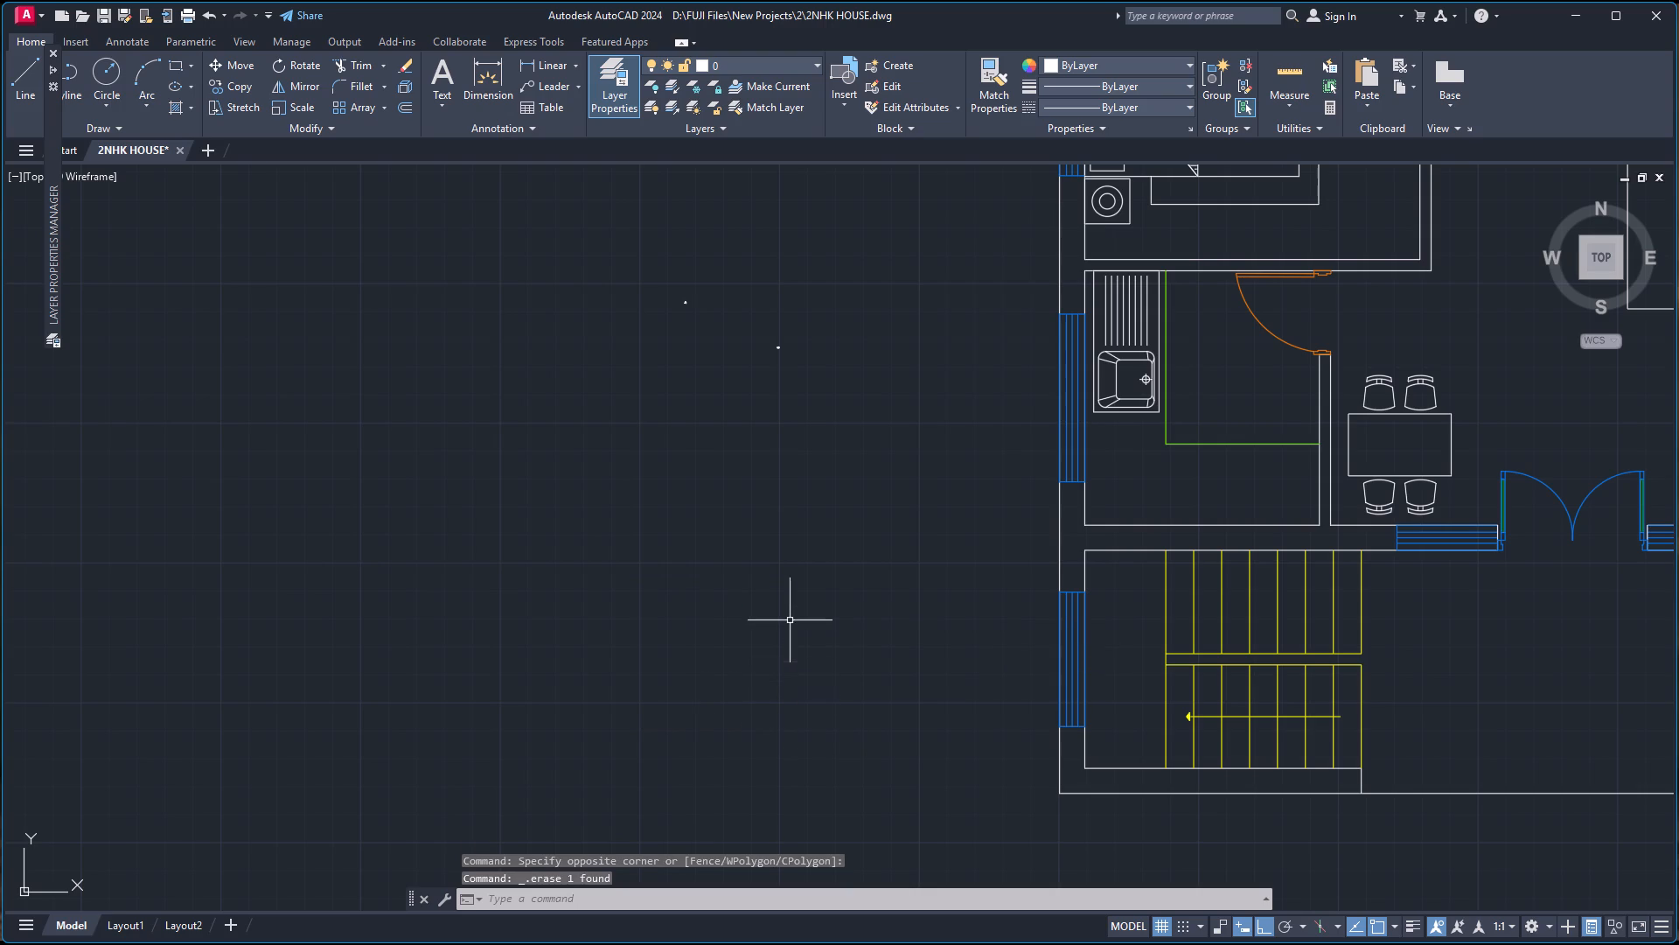
Scale up the tiny wash-3 basin block outside the plan freehand from its north edge midpoint, by a scaling distance of about 10 1/2".
scroll(776, 346, up, 8)
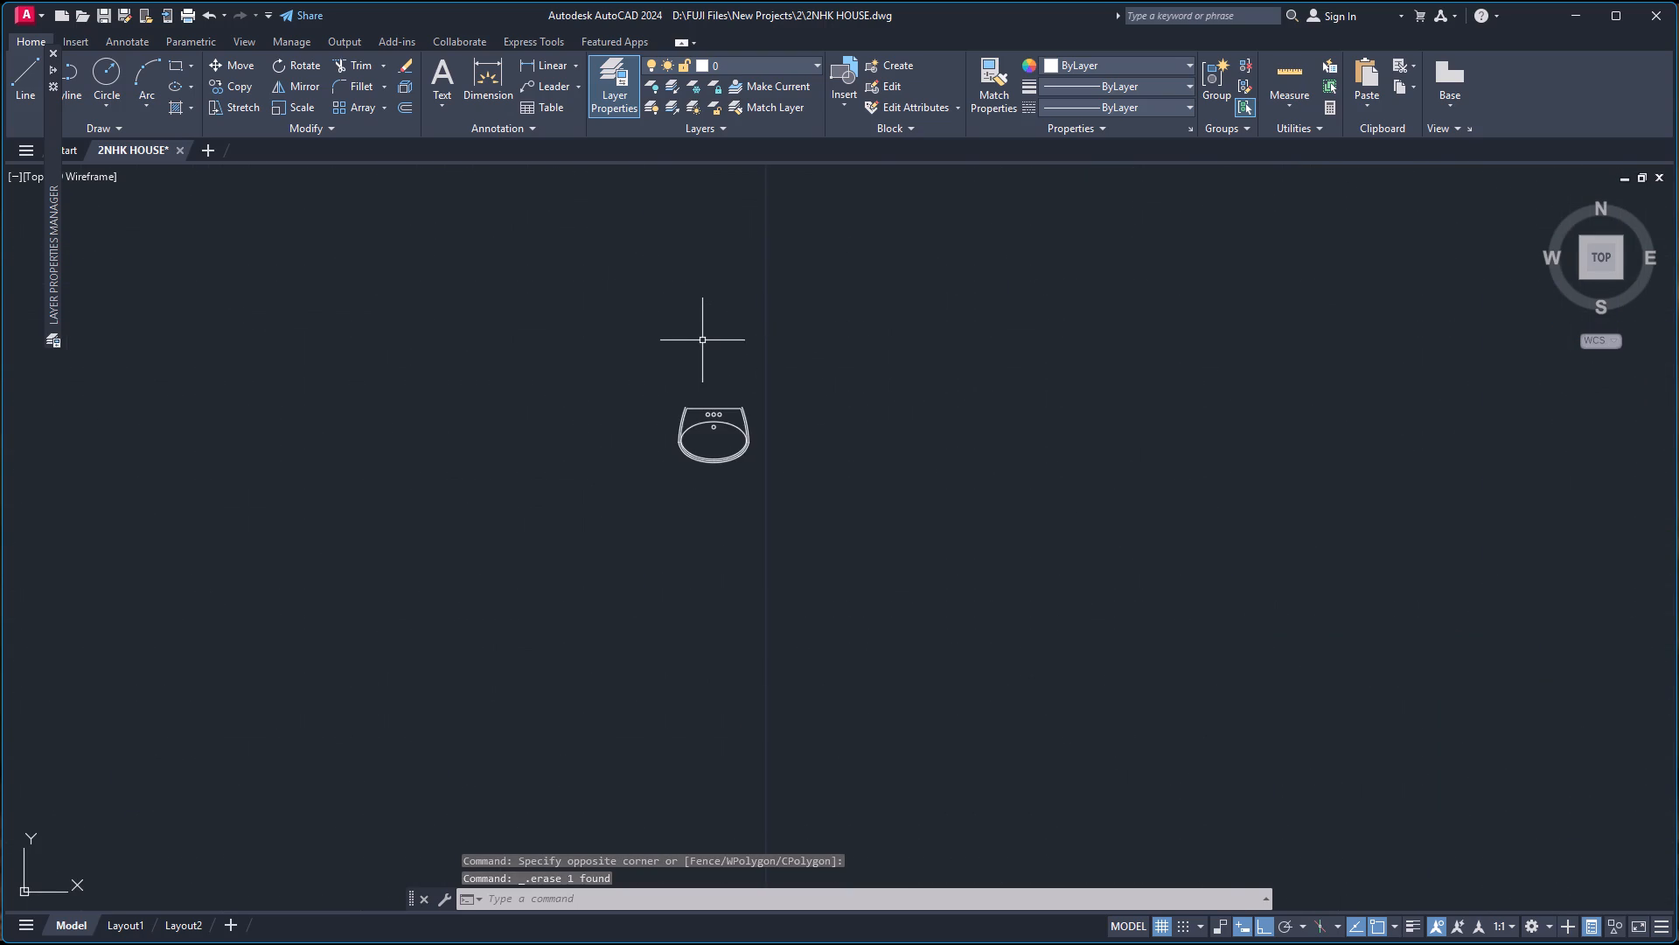
scroll(702, 340, down, 2)
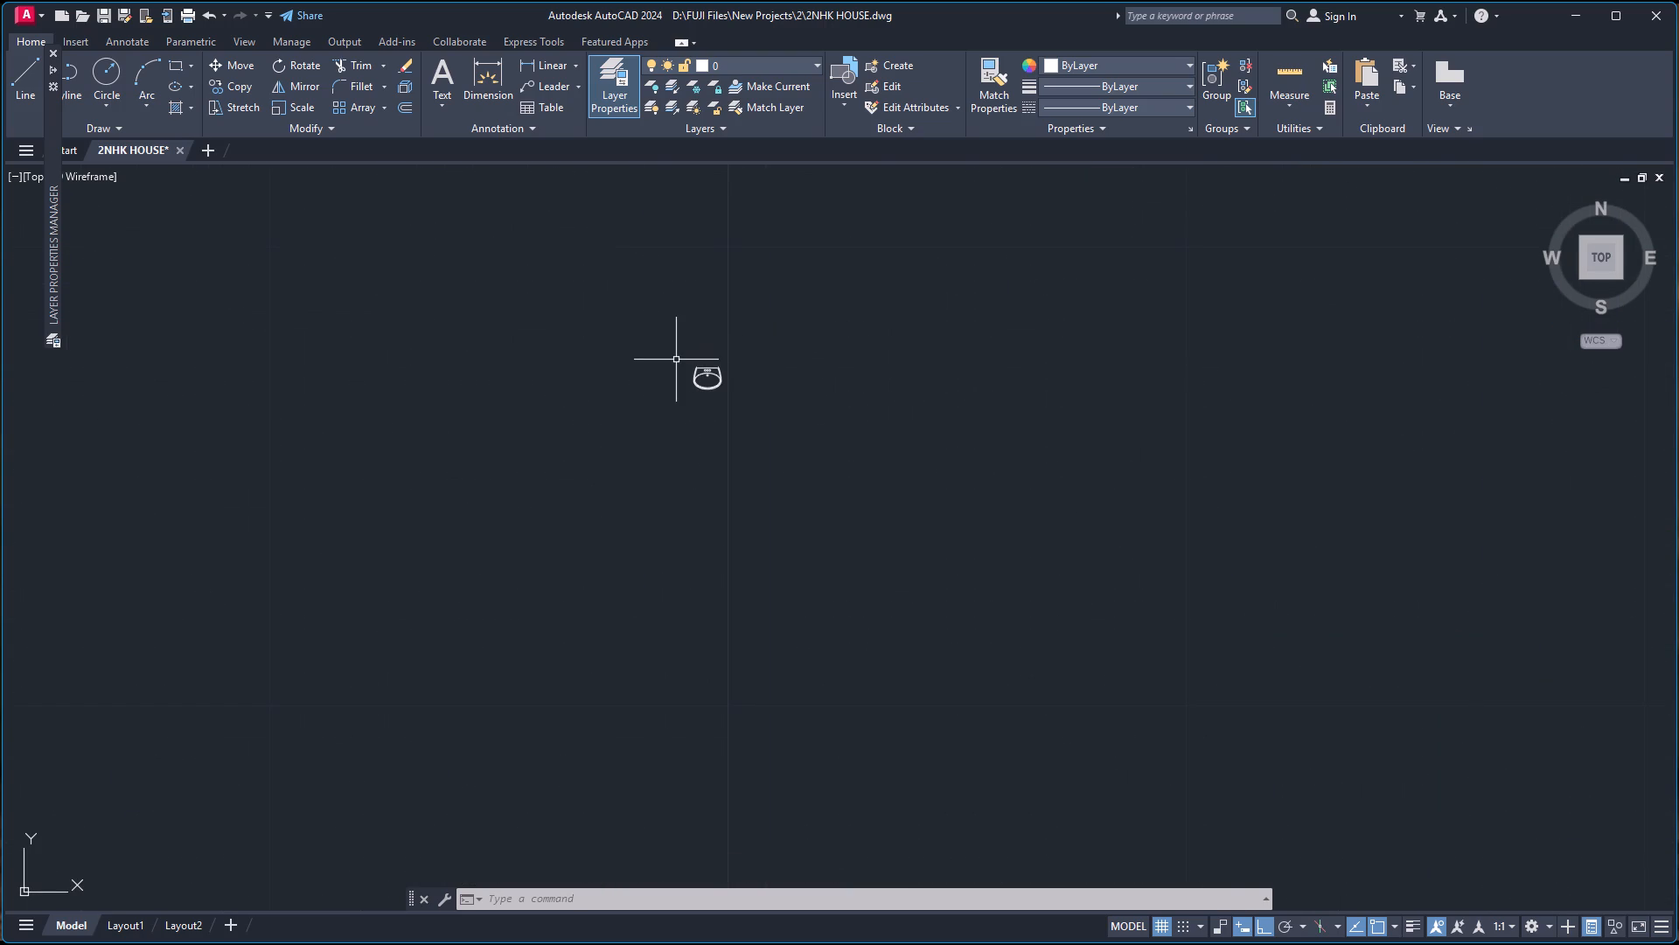
click(676, 352)
click(851, 436)
key(s)
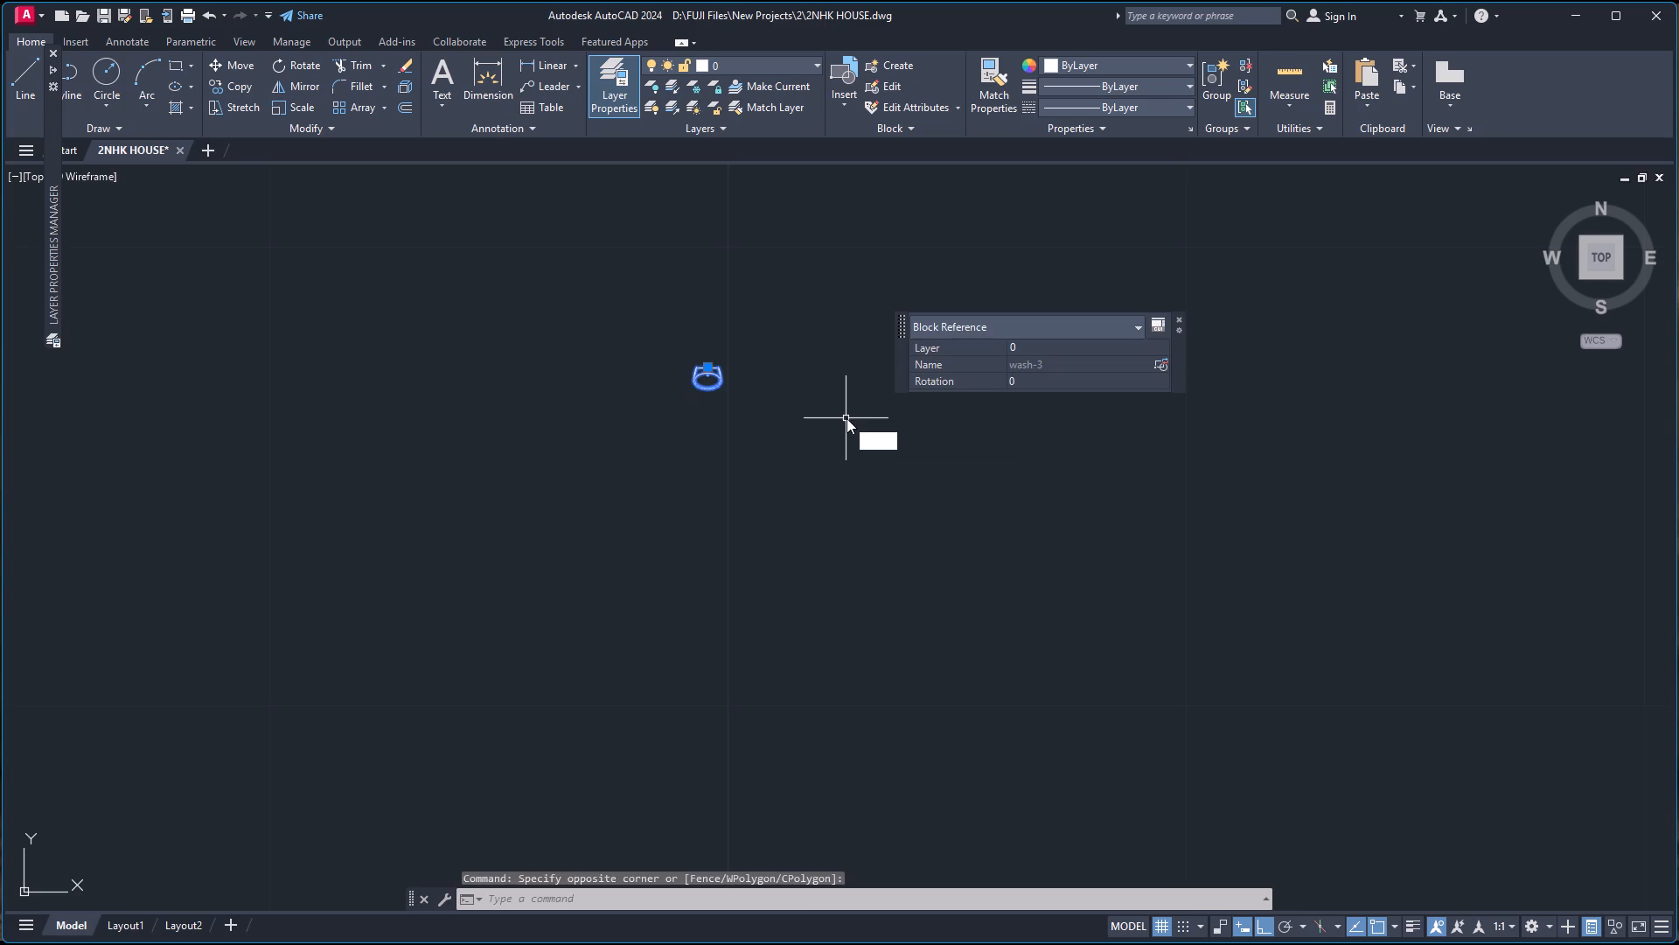
key(c)
key(Return)
scroll(688, 367, up, 3)
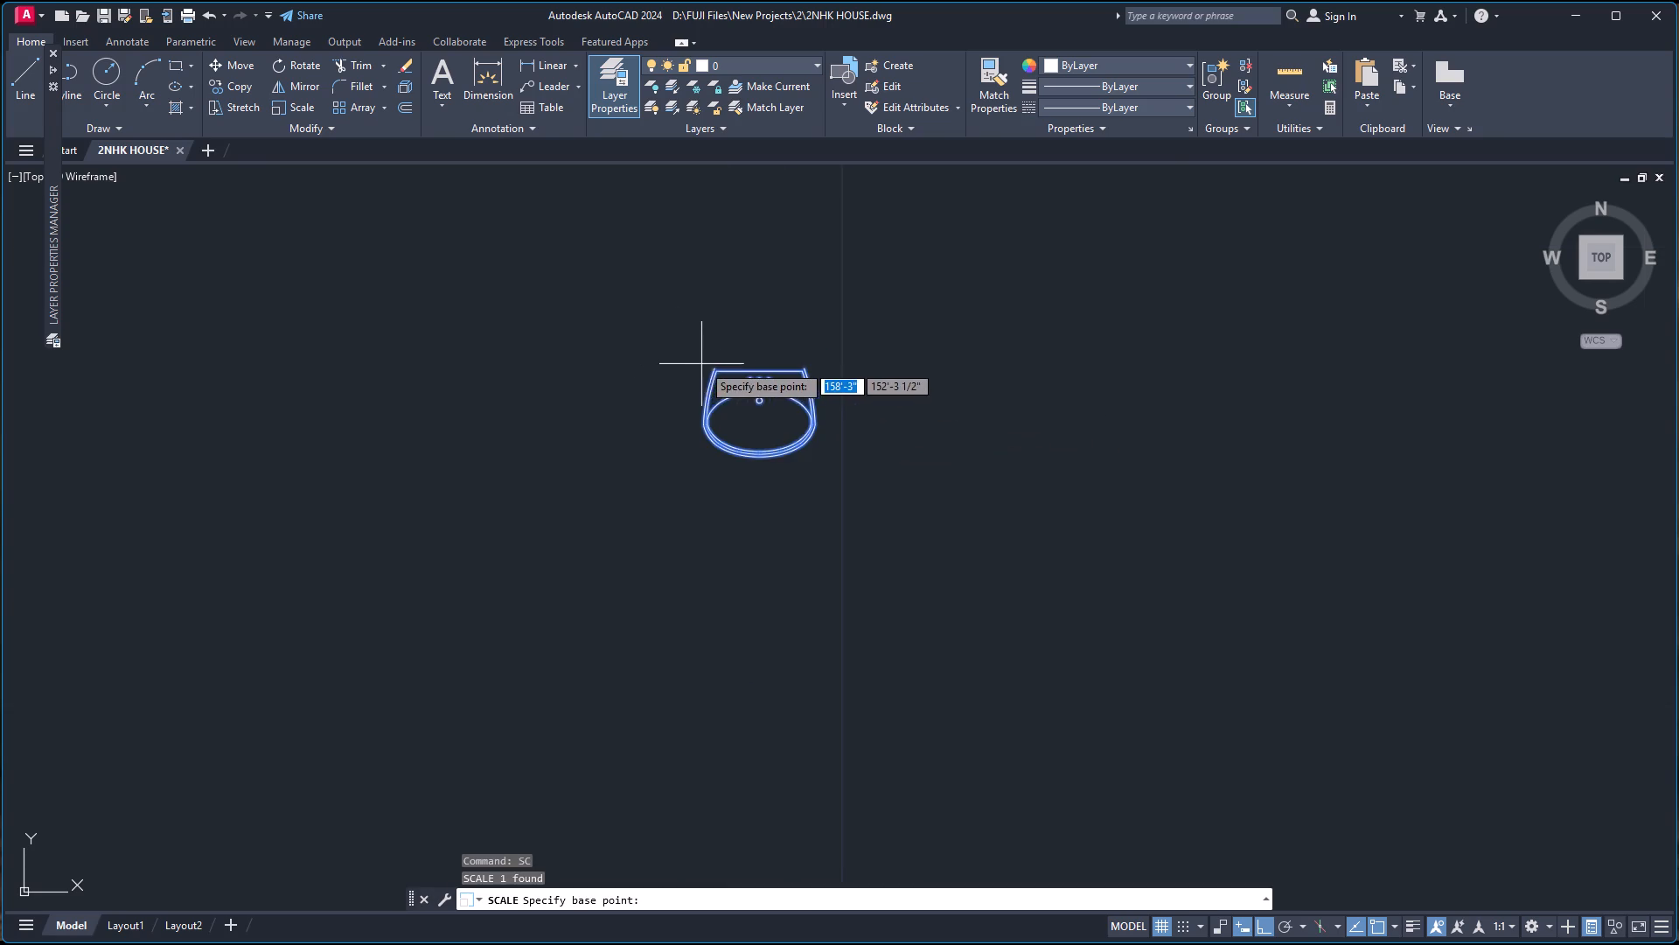
scroll(703, 363, up, 3)
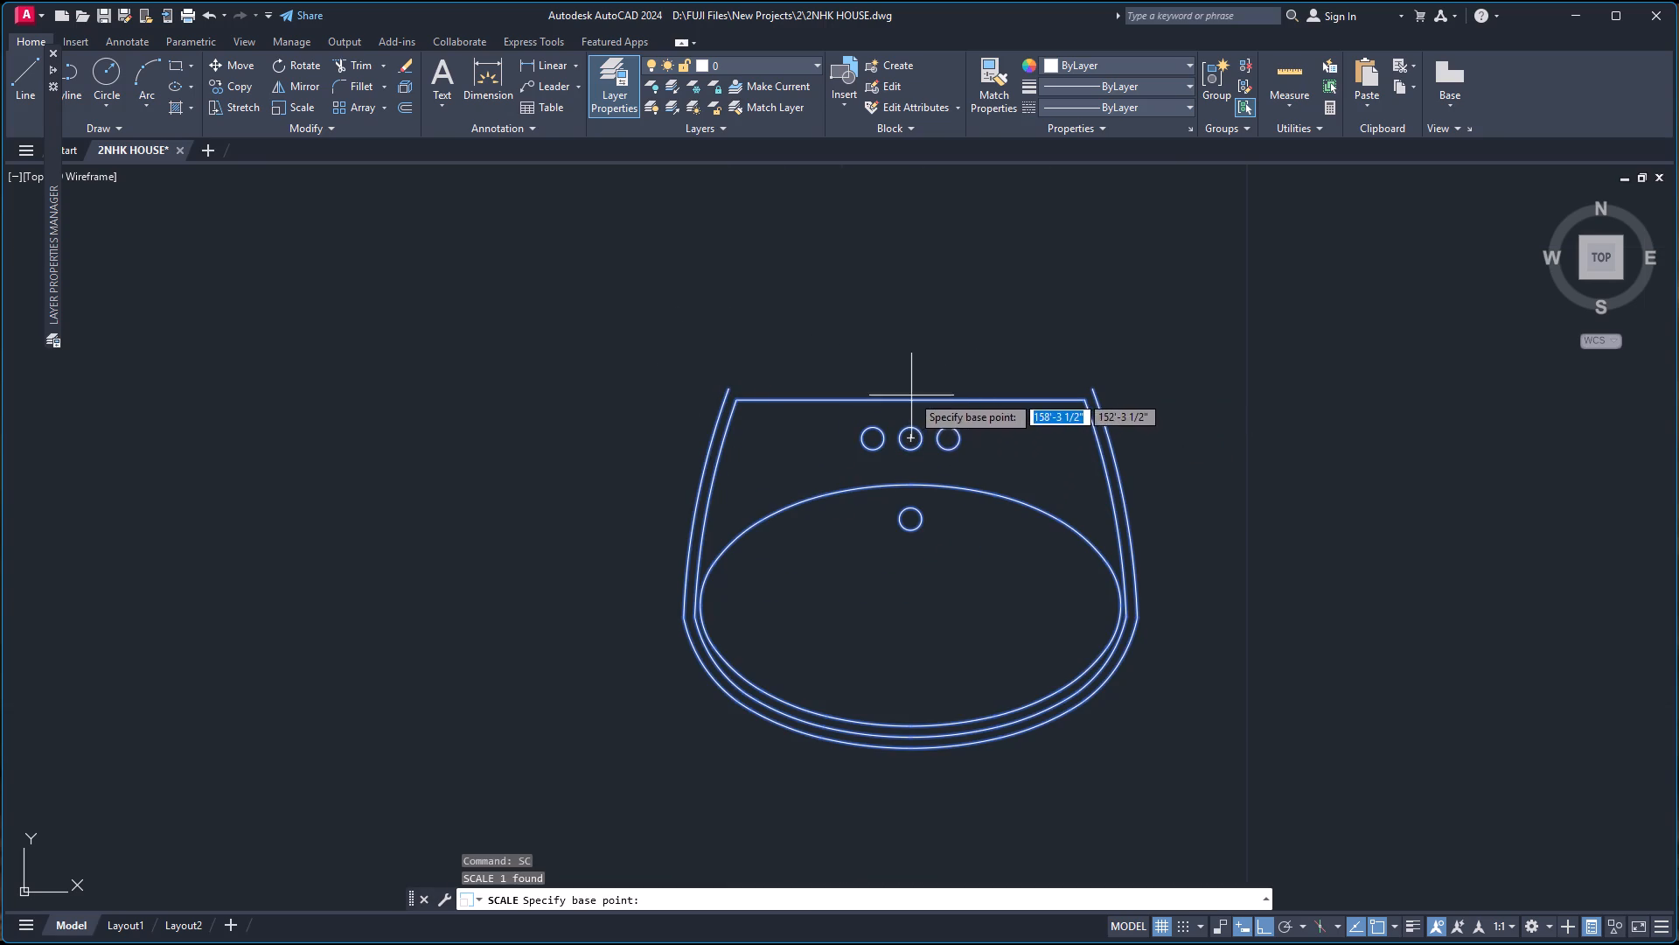
click(911, 395)
scroll(987, 304, down, 14)
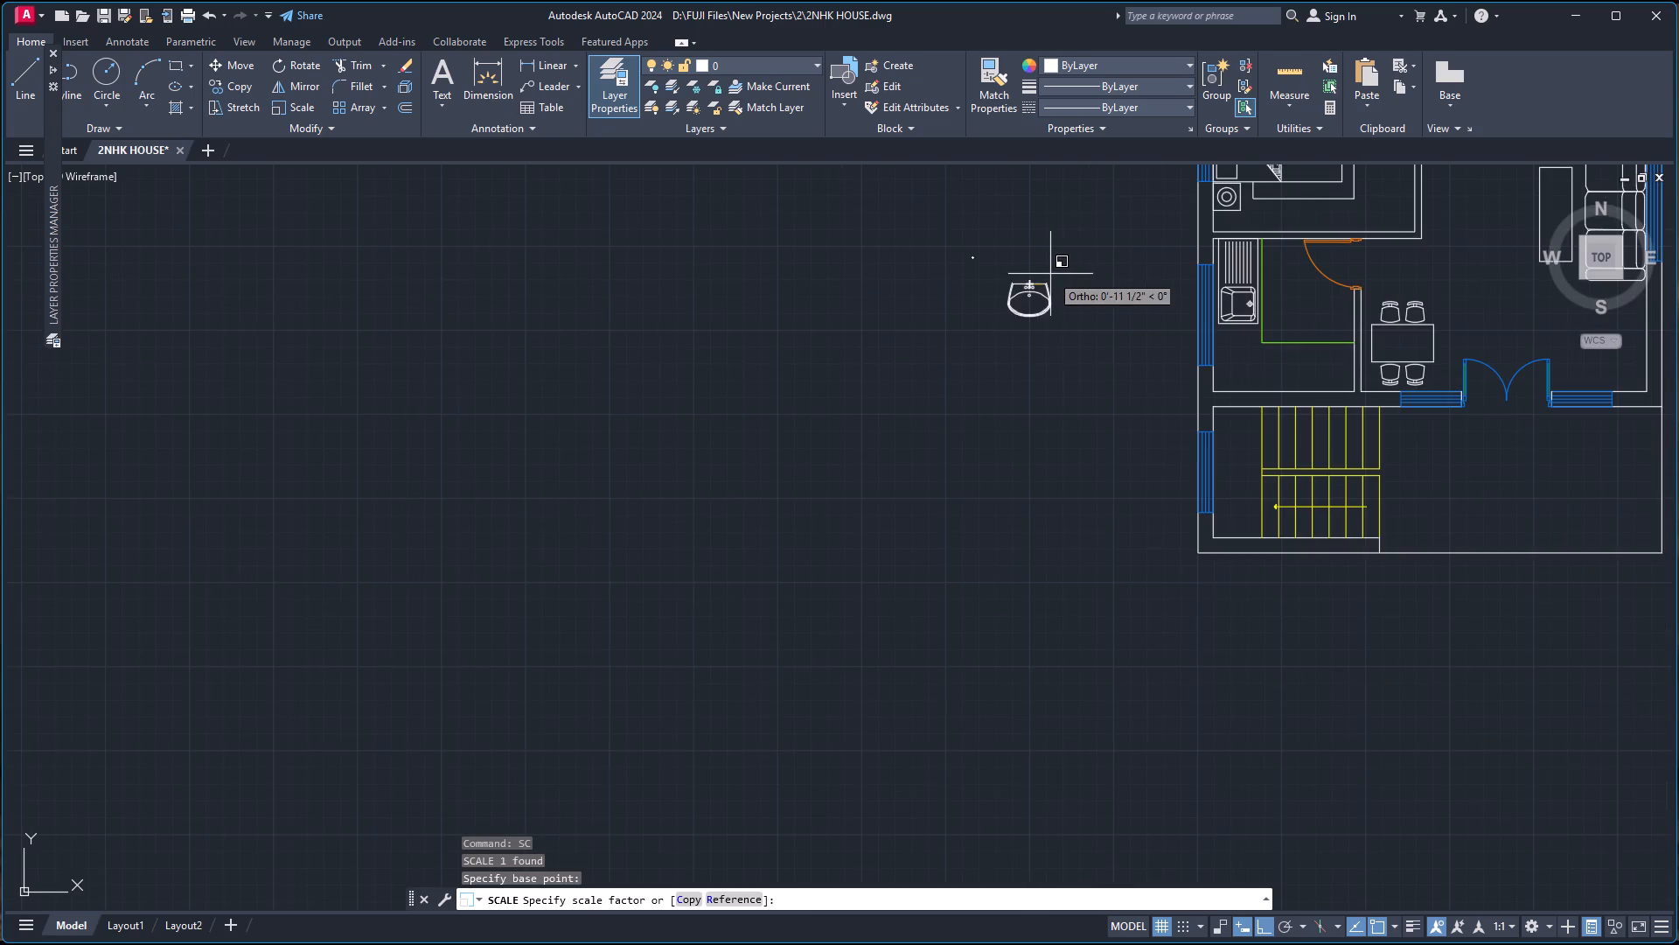
scroll(1050, 279, down, 3)
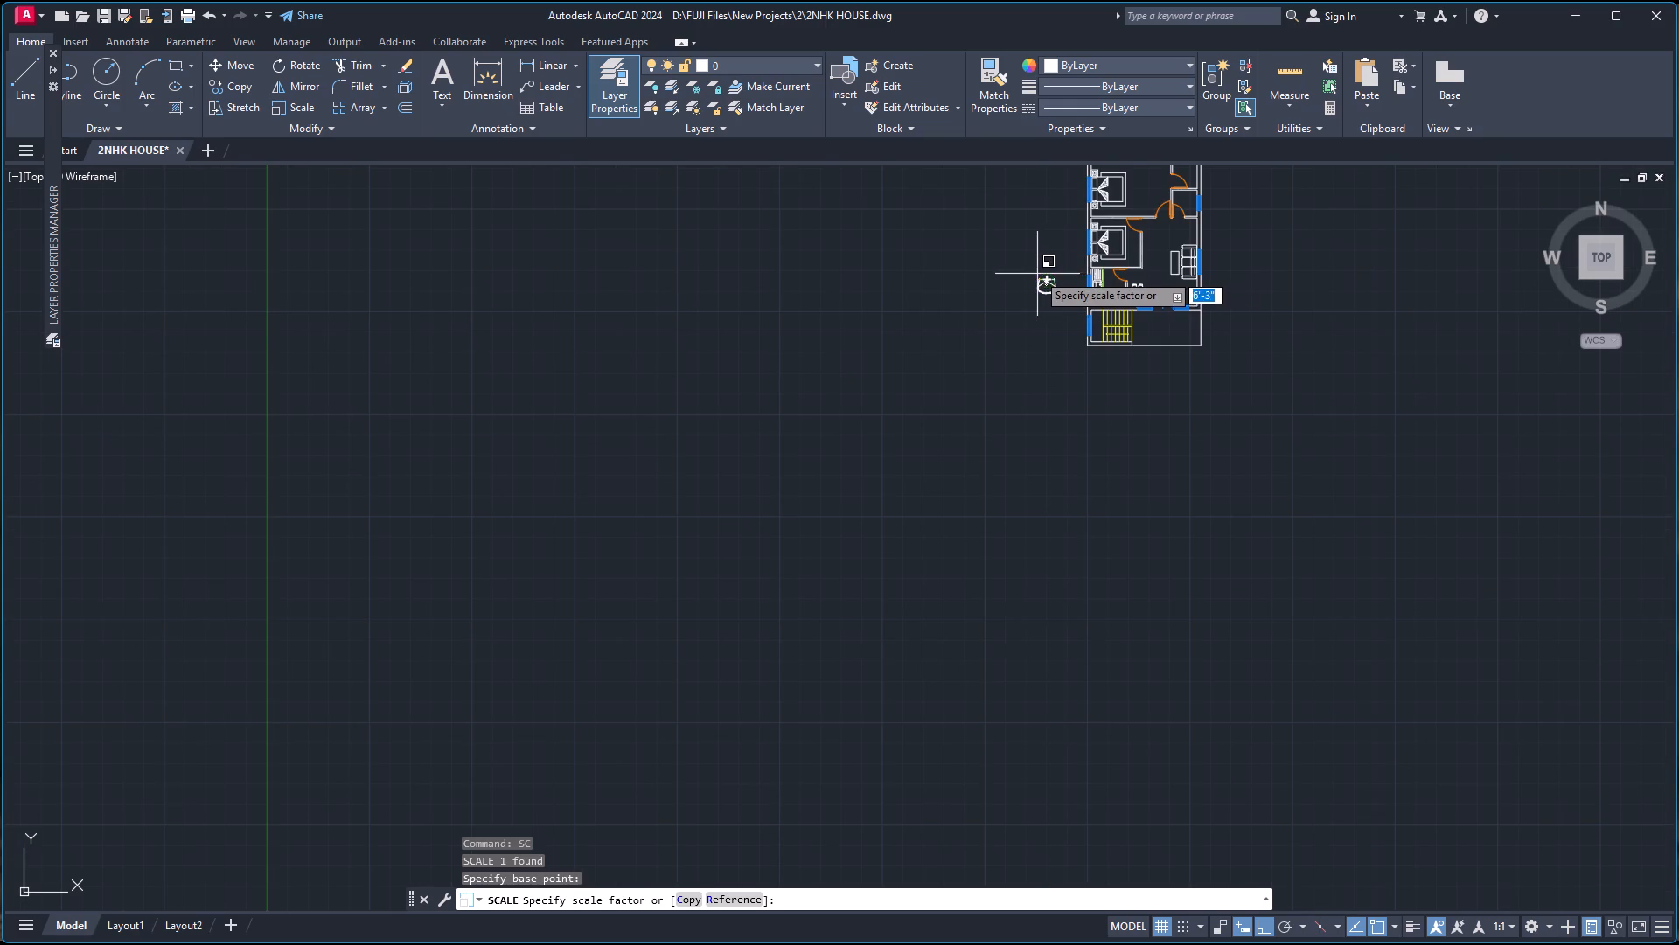
scroll(1035, 272, up, 1)
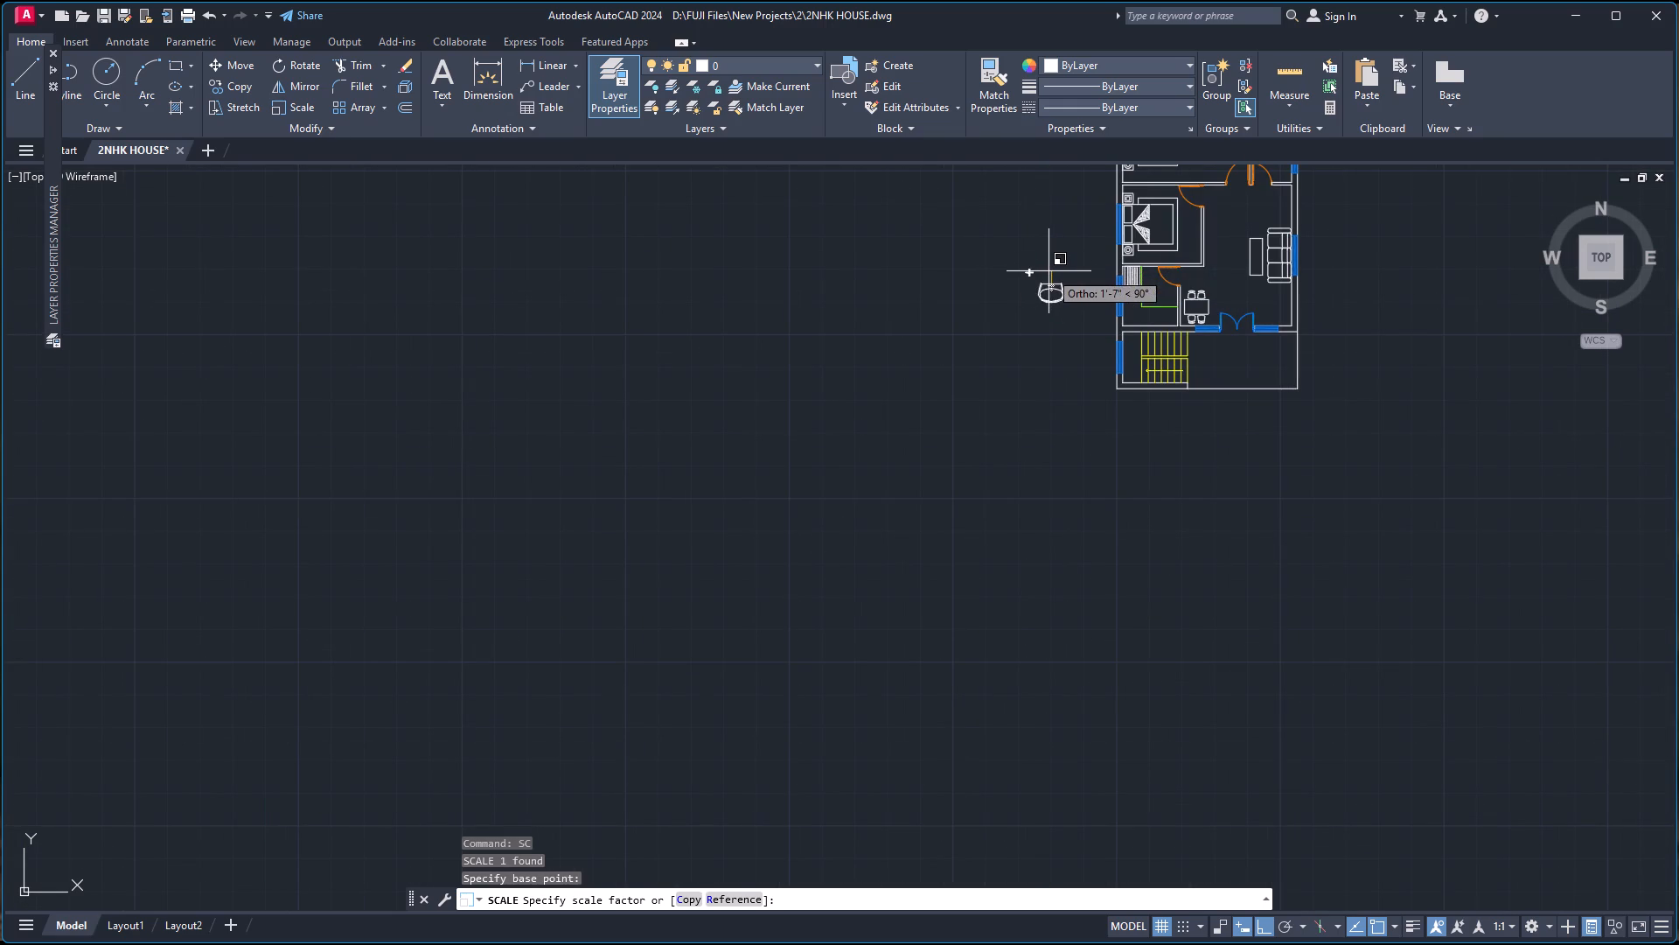
scroll(1042, 273, up, 1)
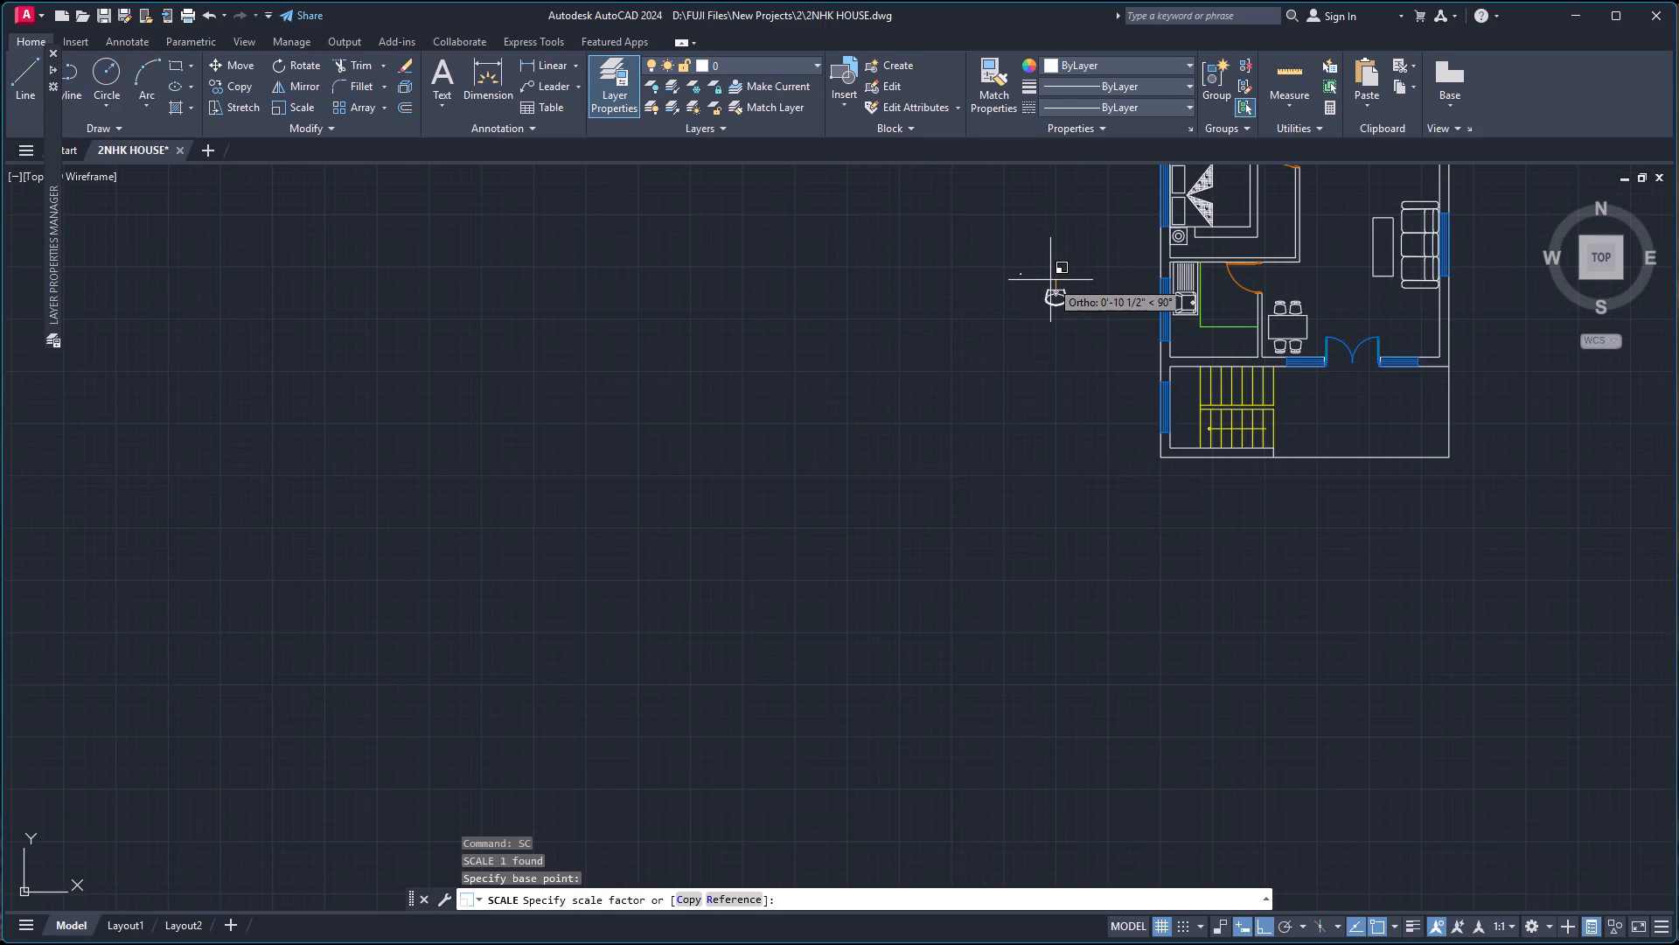
scroll(1052, 280, up, 1)
click(1052, 279)
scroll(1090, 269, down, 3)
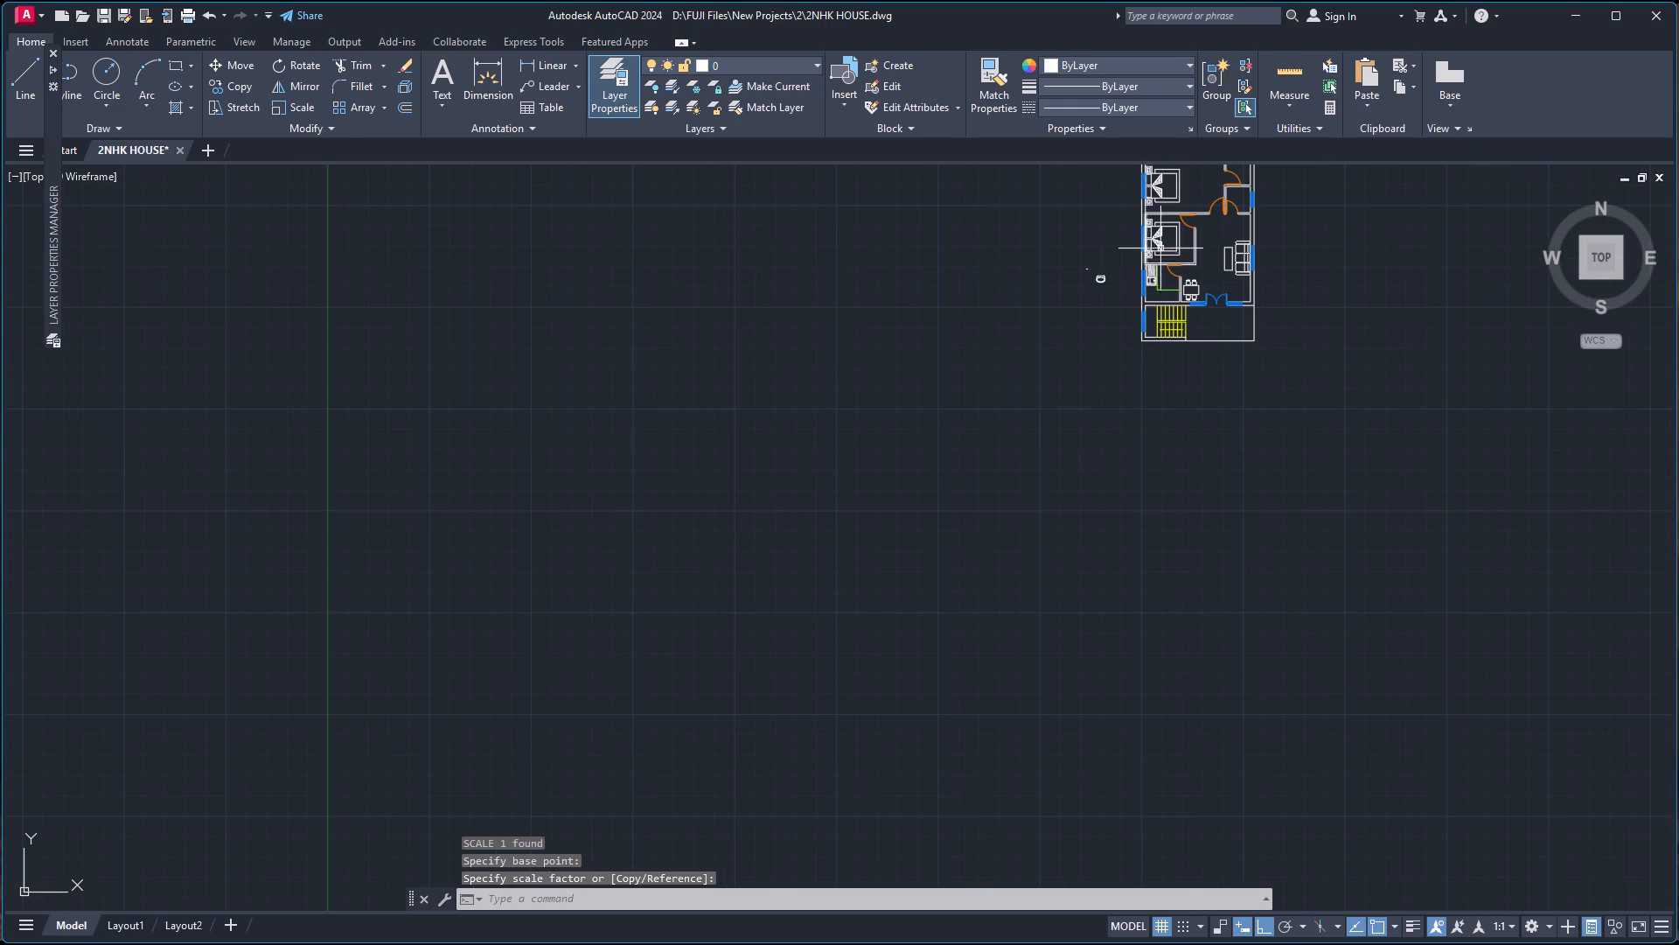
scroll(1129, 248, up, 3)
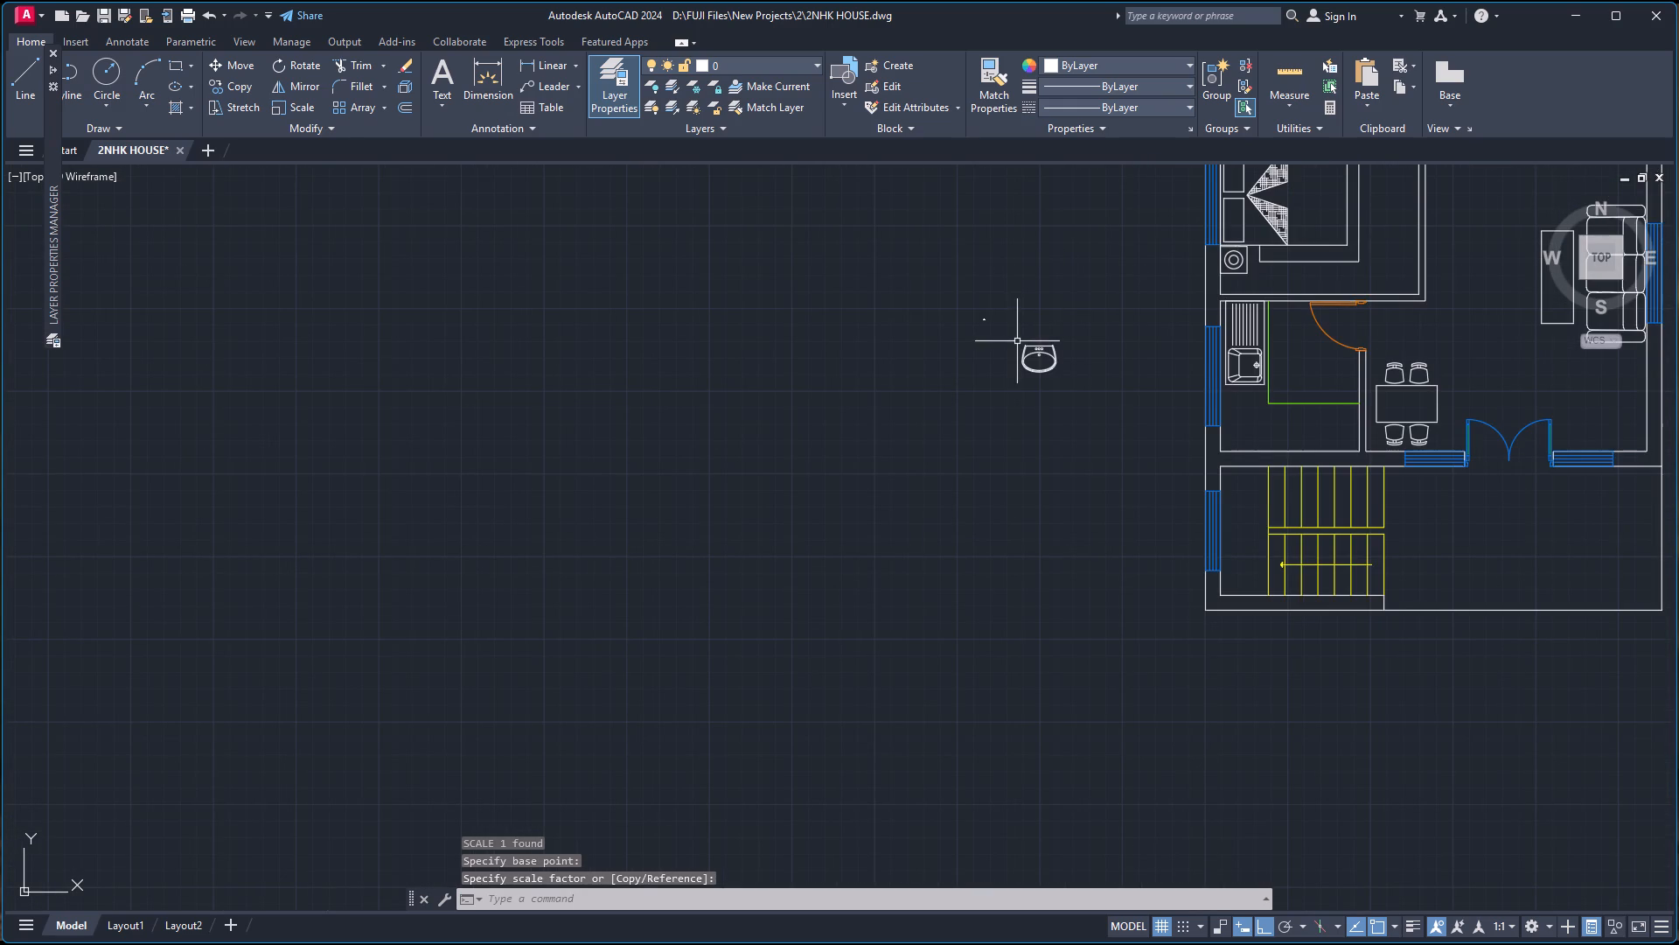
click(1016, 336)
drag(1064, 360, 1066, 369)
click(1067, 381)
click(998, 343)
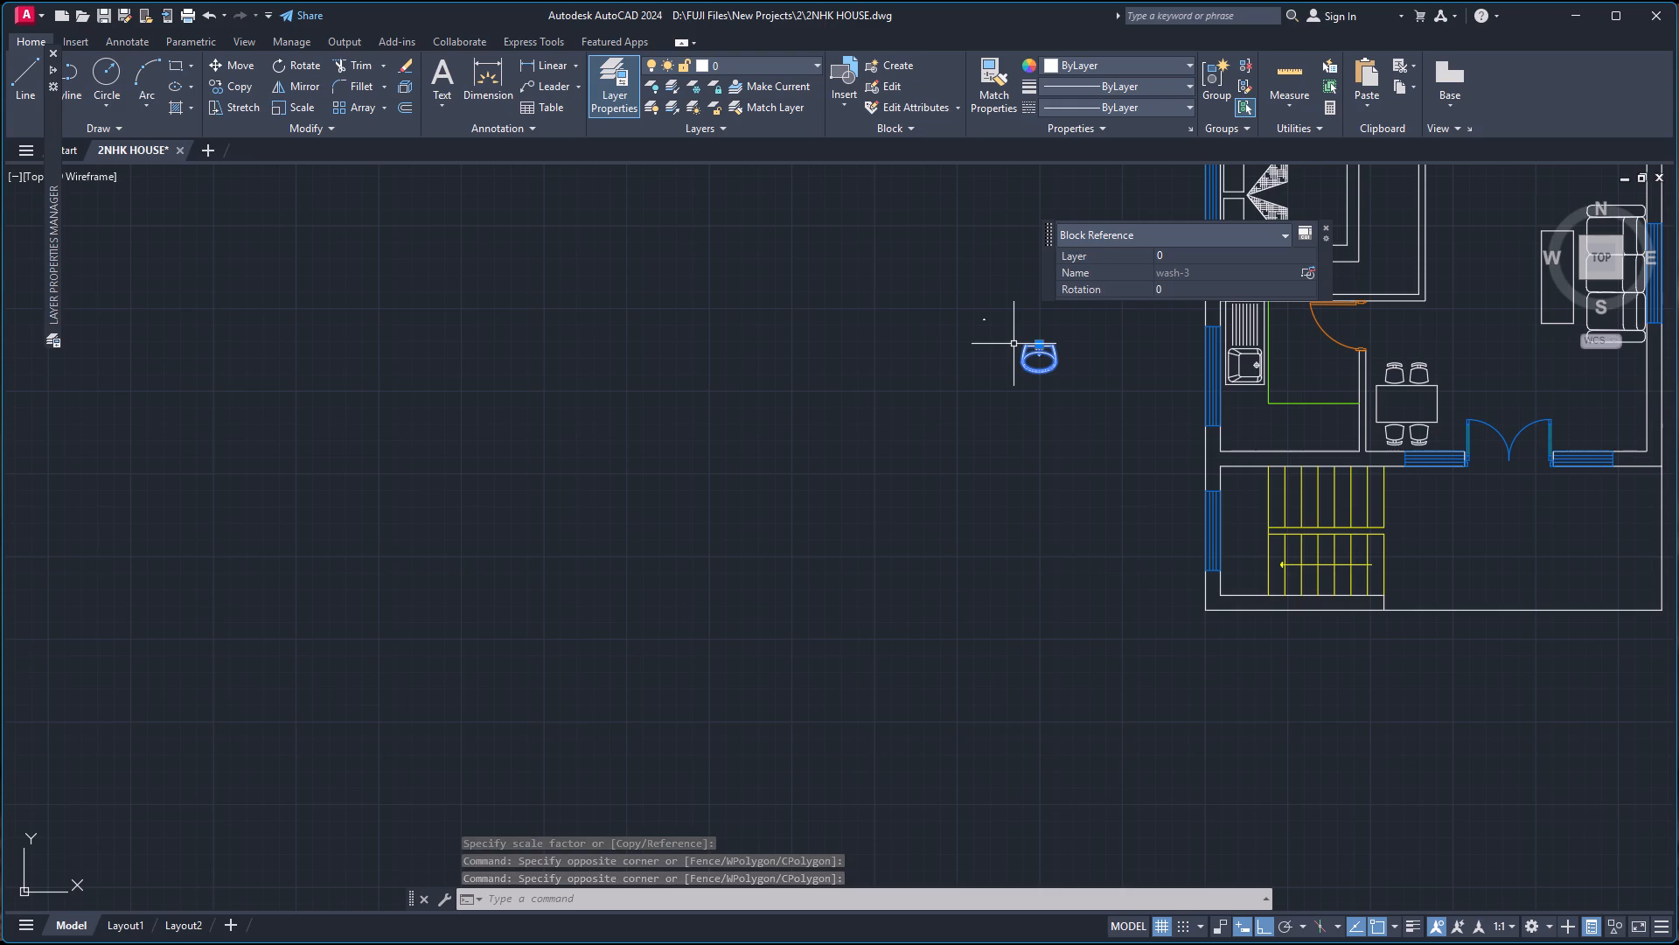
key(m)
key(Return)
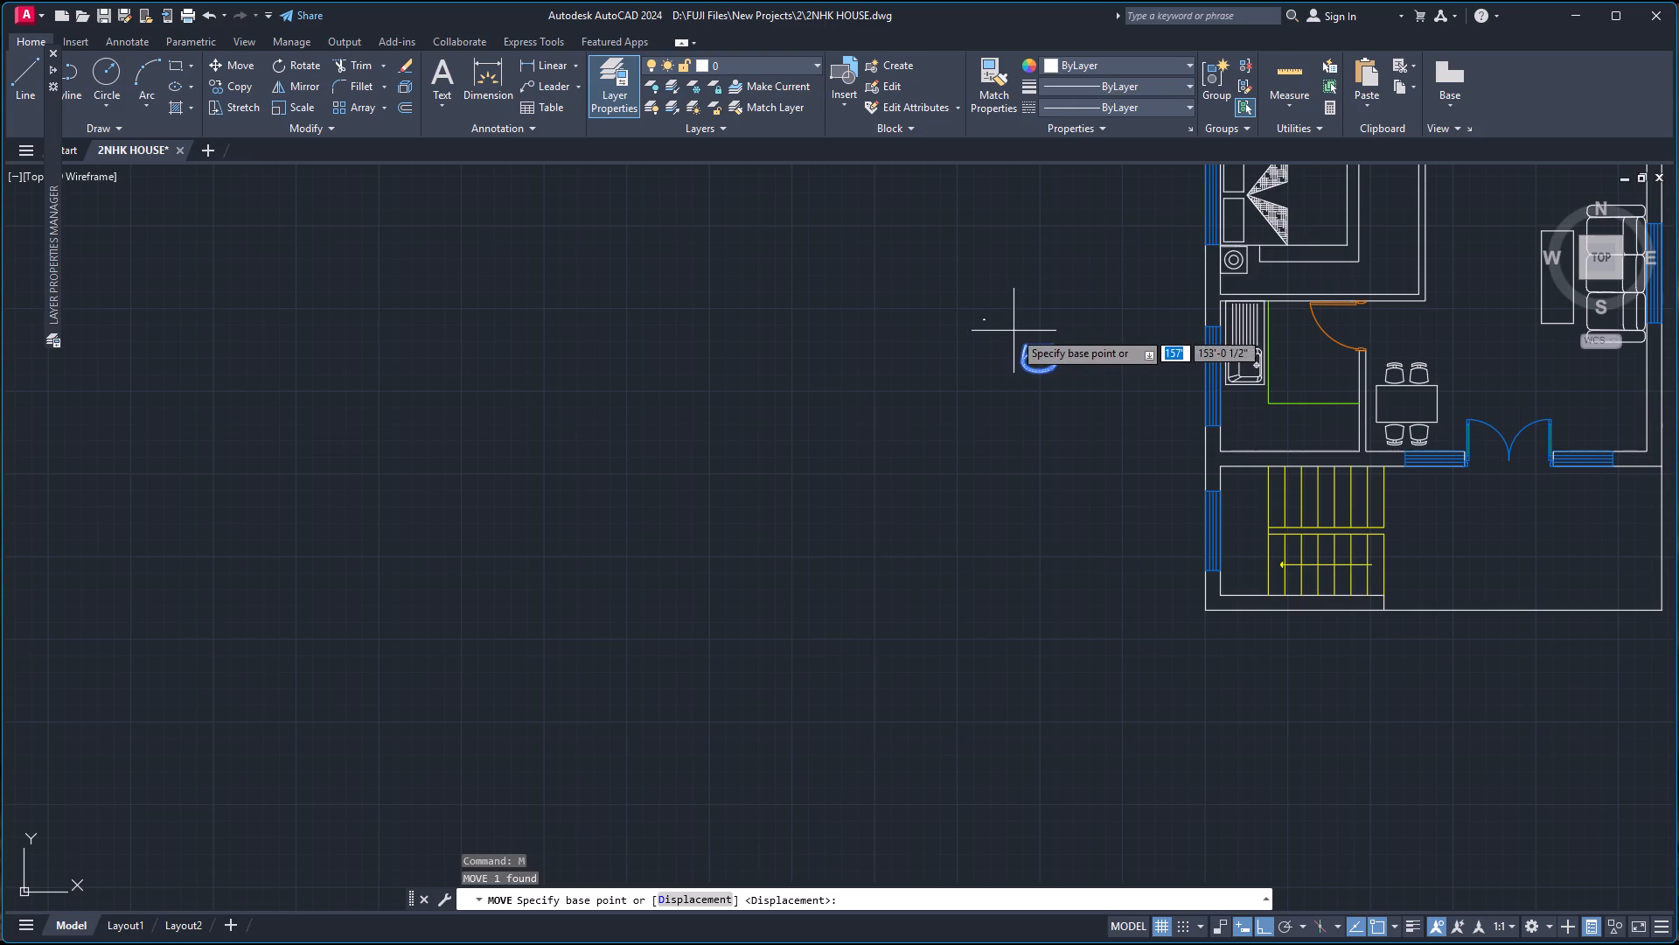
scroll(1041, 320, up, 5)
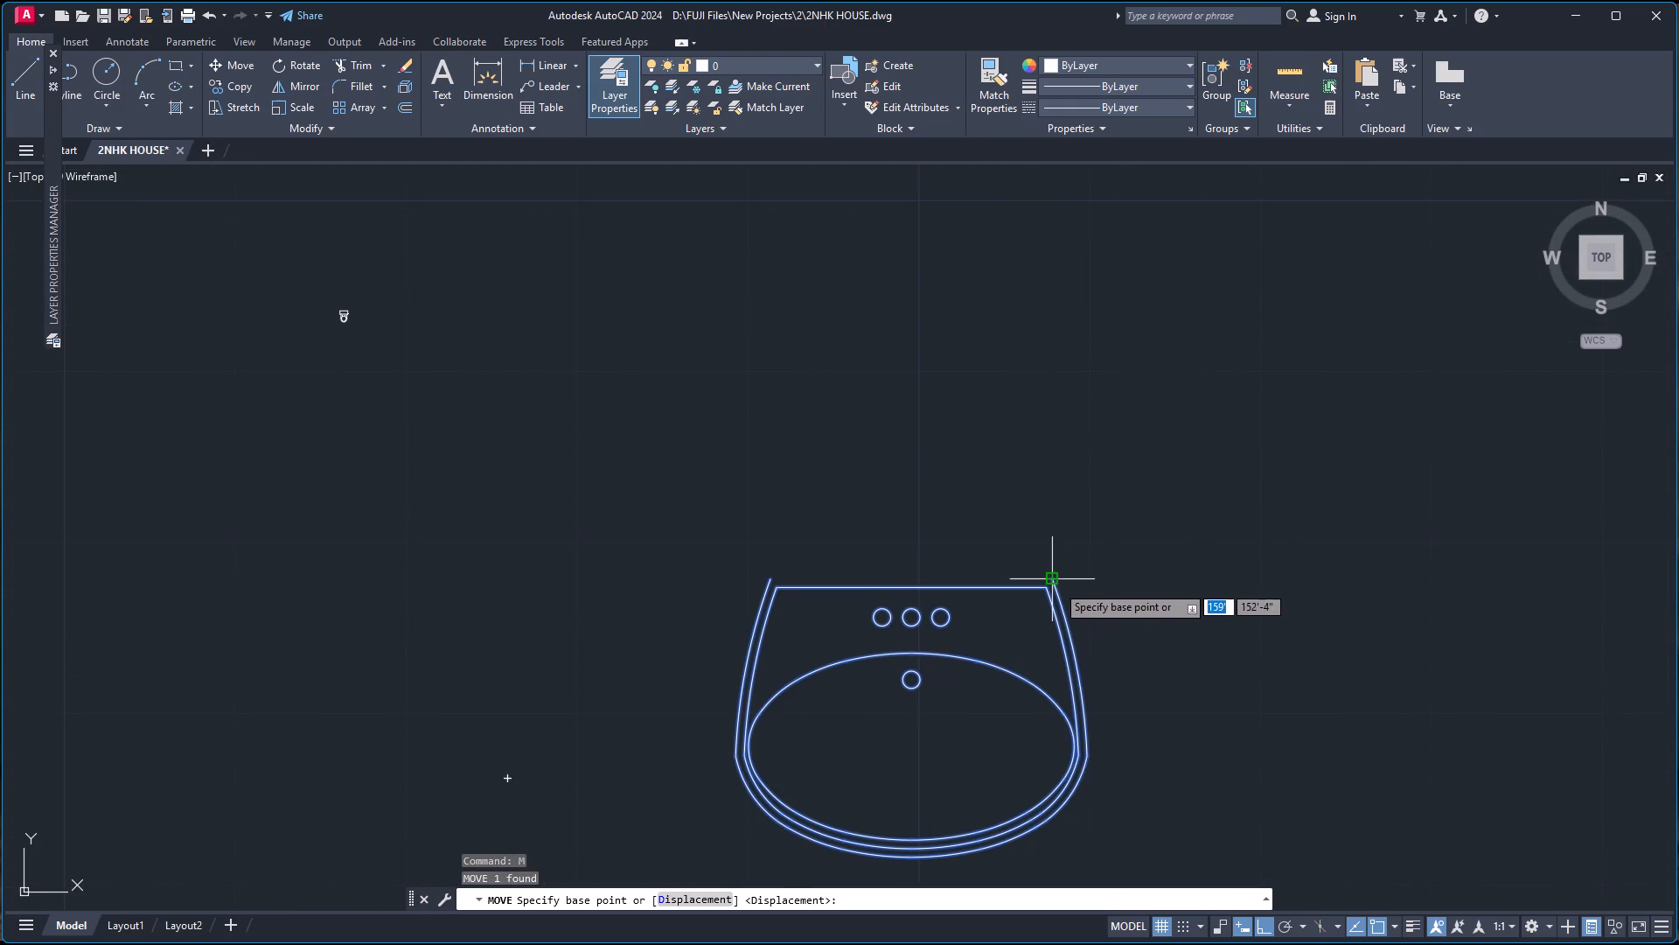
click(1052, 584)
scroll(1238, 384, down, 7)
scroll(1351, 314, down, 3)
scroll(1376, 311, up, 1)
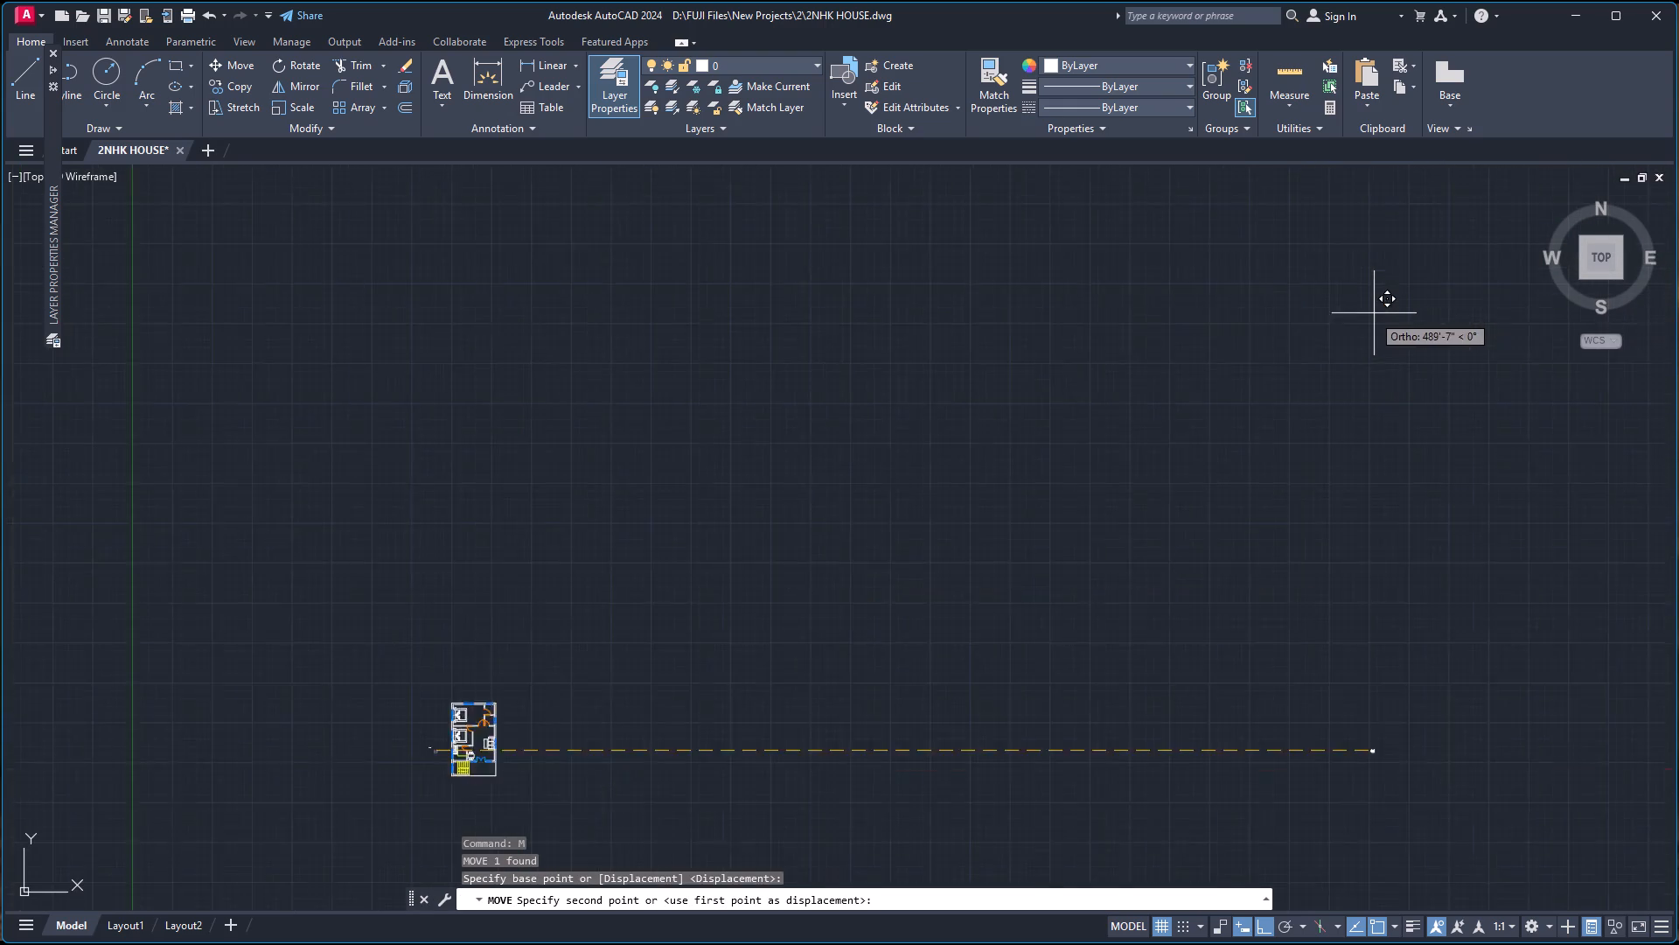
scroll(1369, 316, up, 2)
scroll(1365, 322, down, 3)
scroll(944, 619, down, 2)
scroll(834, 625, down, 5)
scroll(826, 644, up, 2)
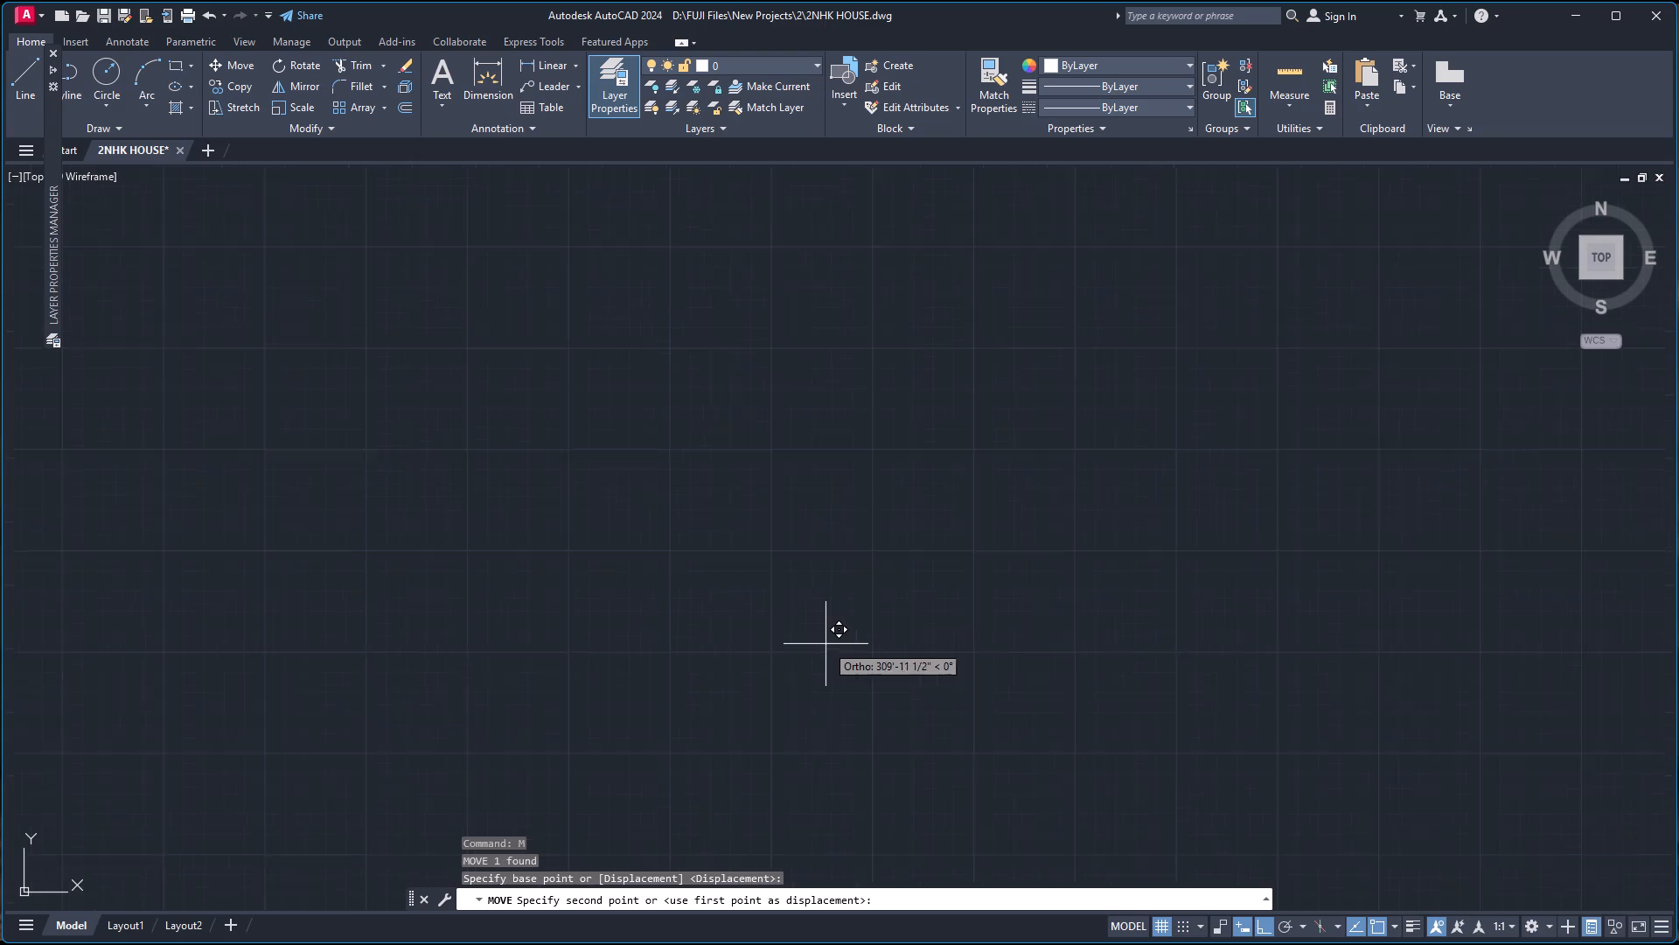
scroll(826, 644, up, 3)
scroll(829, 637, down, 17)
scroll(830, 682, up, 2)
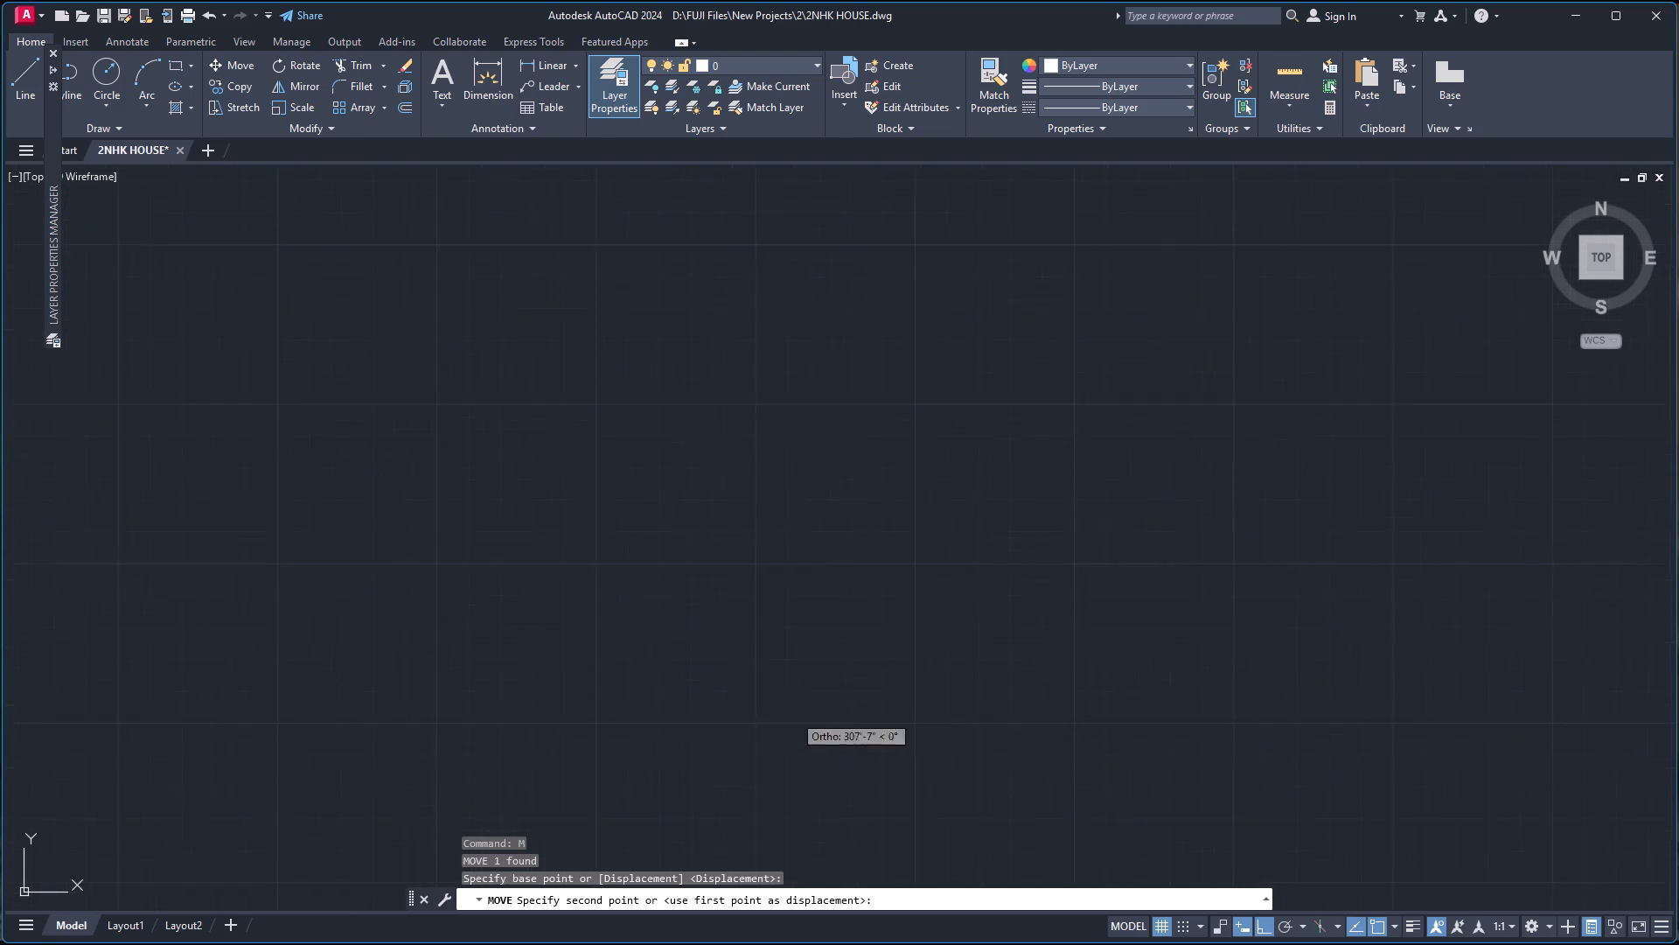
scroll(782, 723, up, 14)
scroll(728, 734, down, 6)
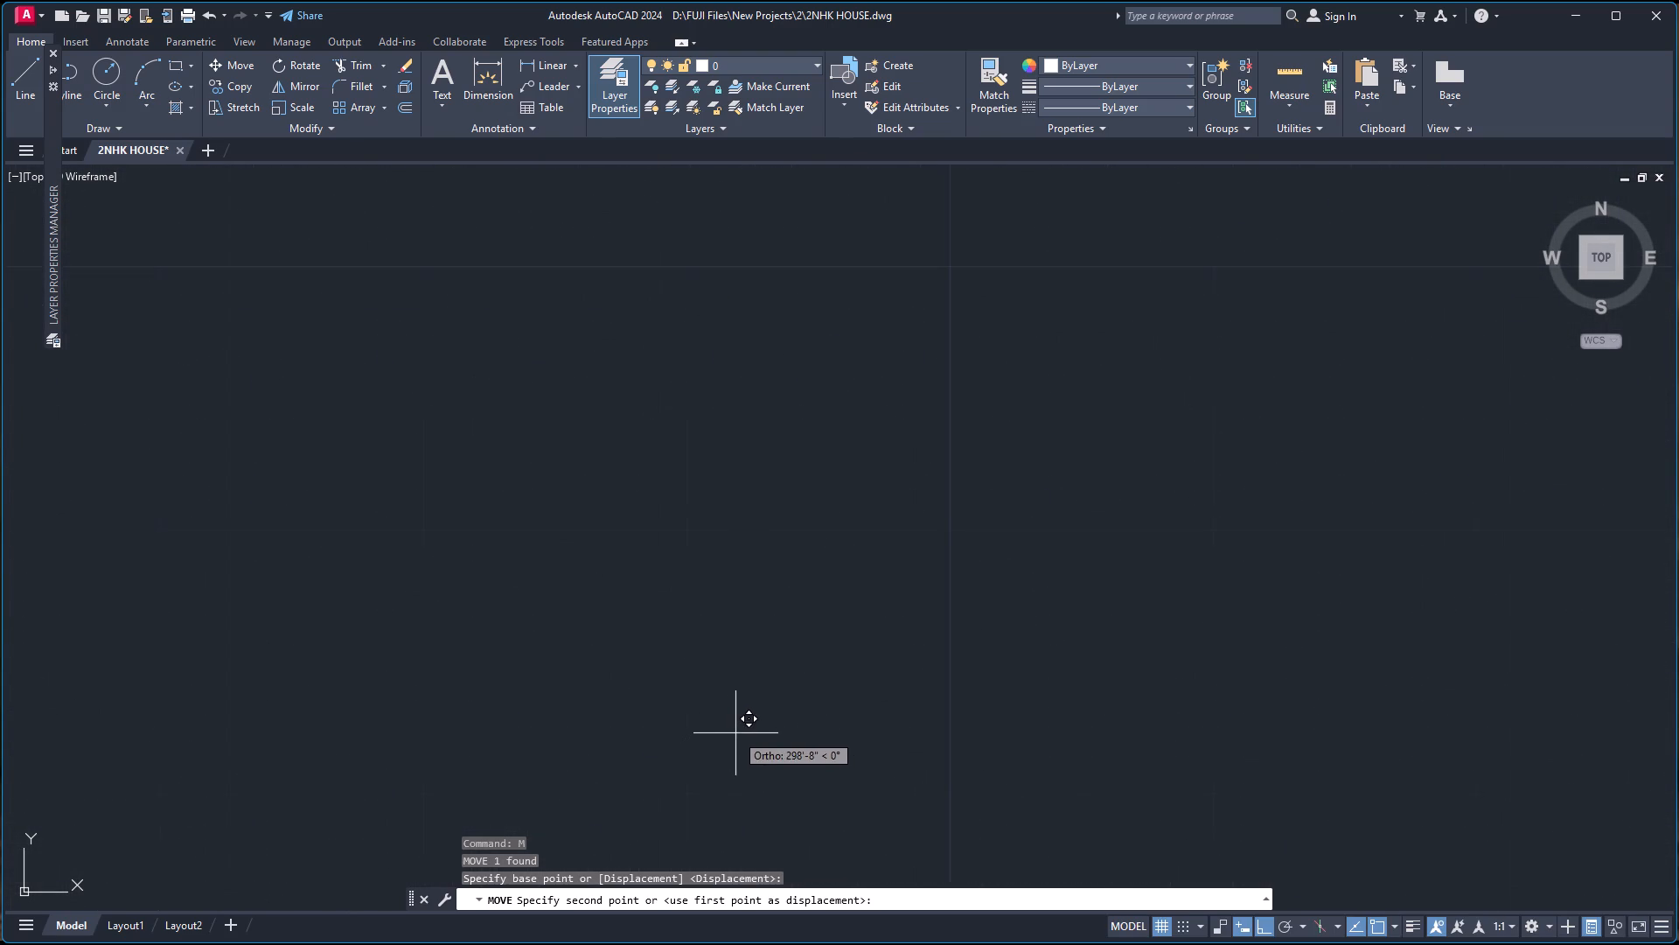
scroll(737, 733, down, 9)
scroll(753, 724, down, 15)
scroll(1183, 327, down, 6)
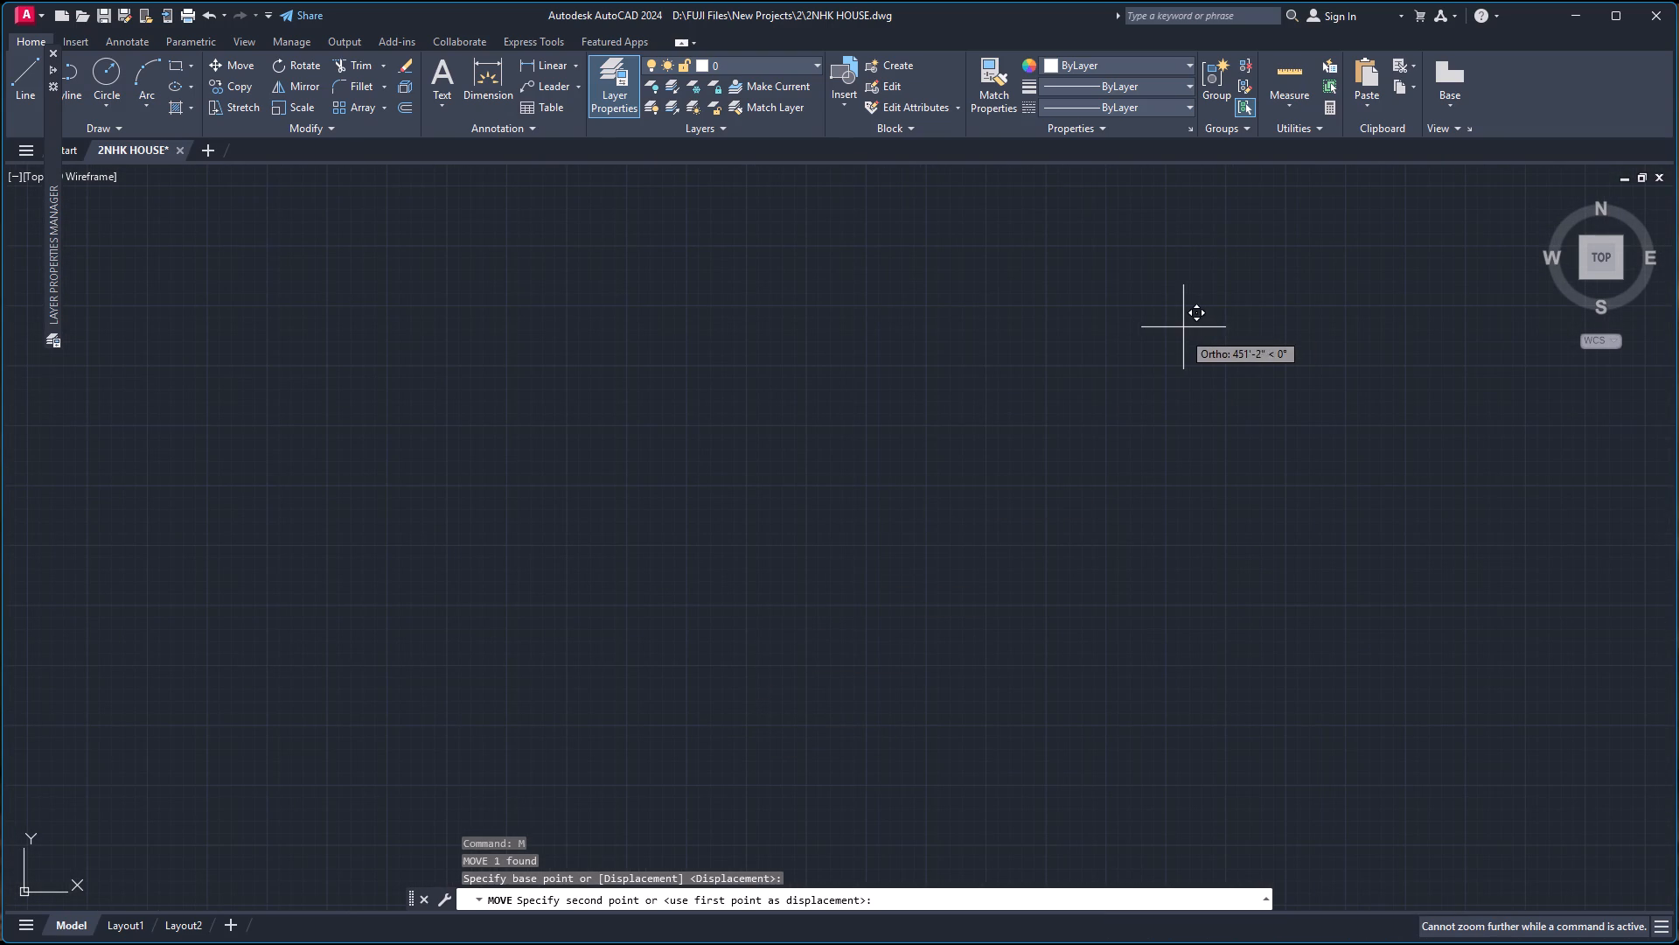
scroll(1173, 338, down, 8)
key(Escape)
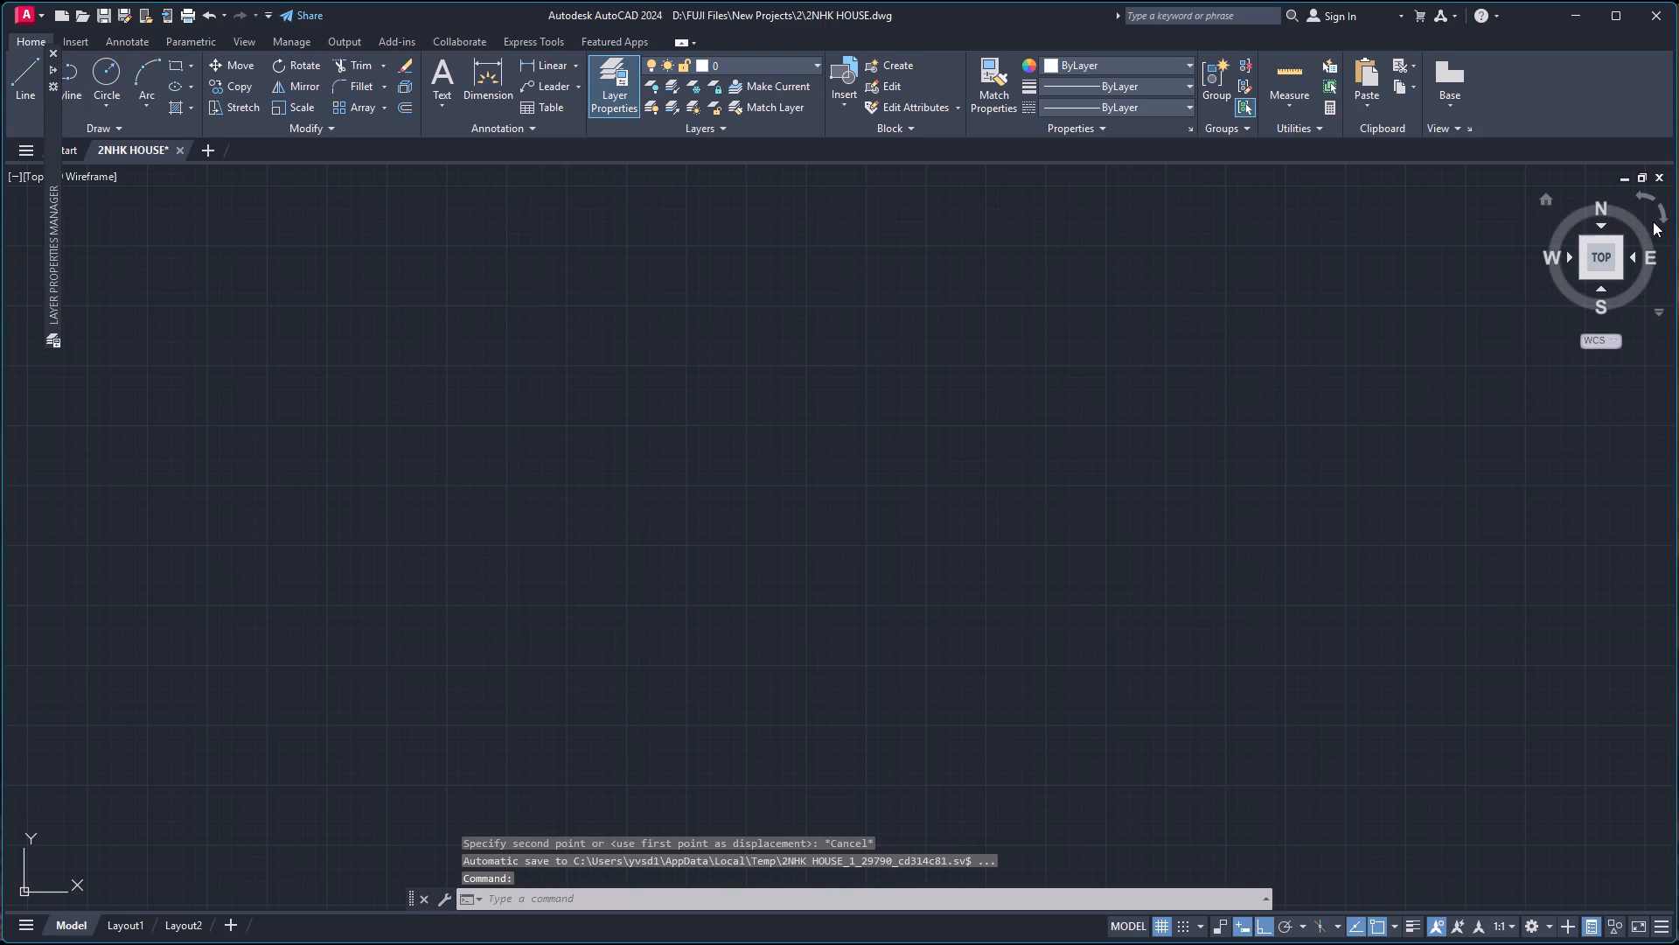
Move the wash-3 basin by its northeast corner from outside the plan to the living room's north wall, near the east wall, with ortho off.
key(z)
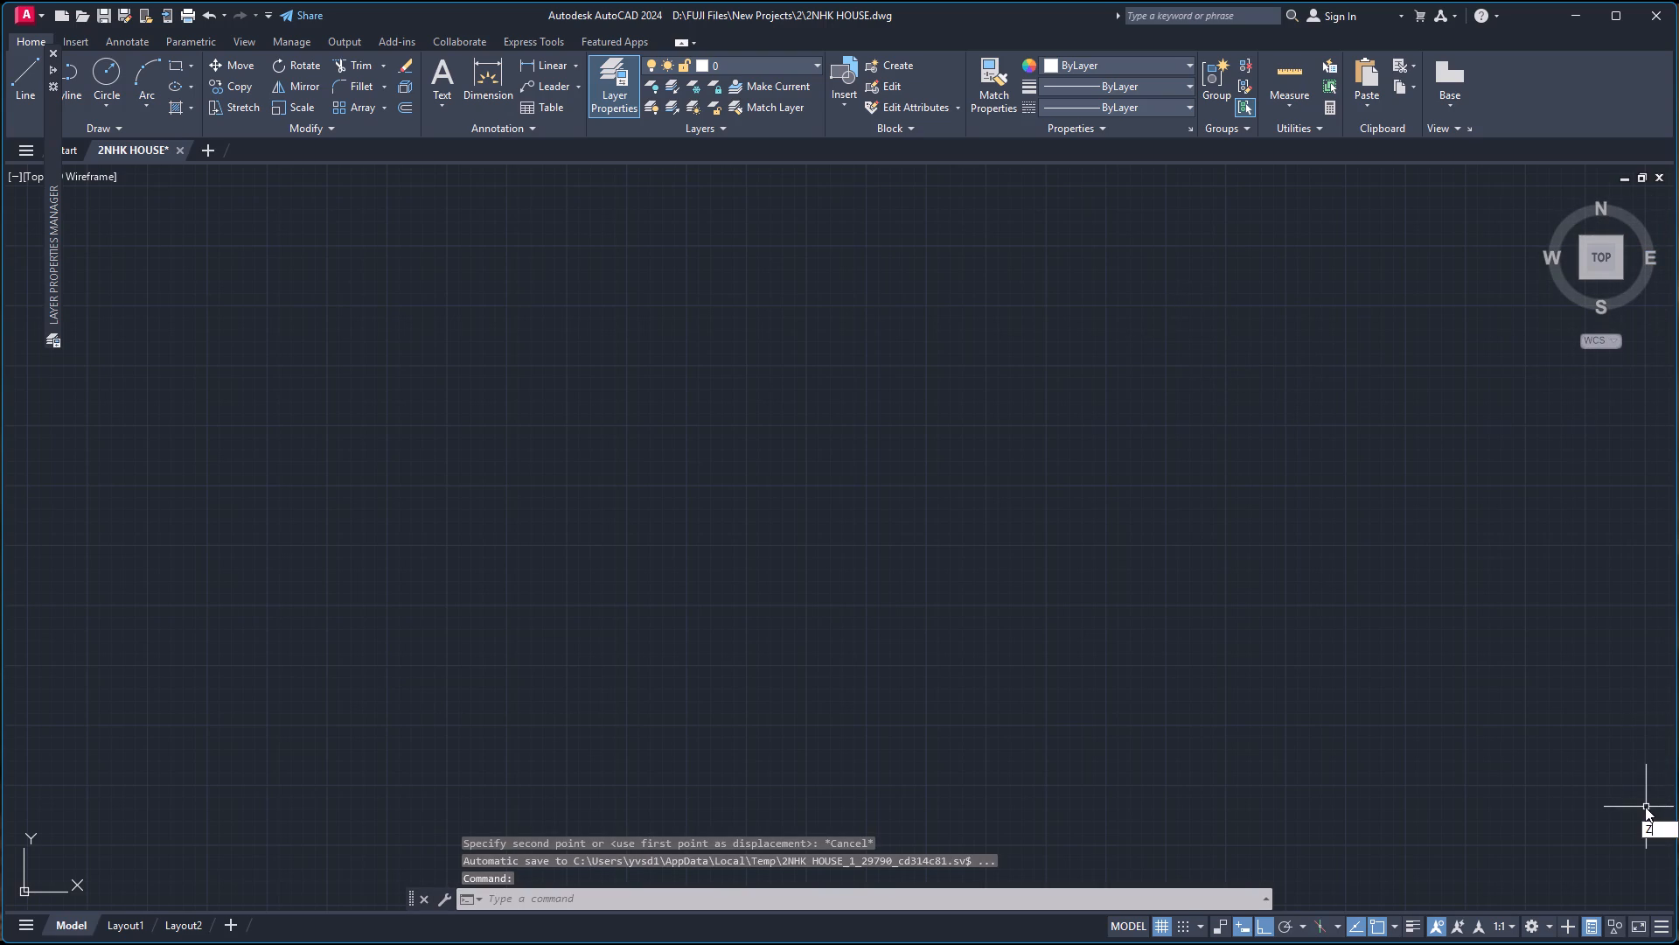
key(Return)
scroll(465, 341, down, 4)
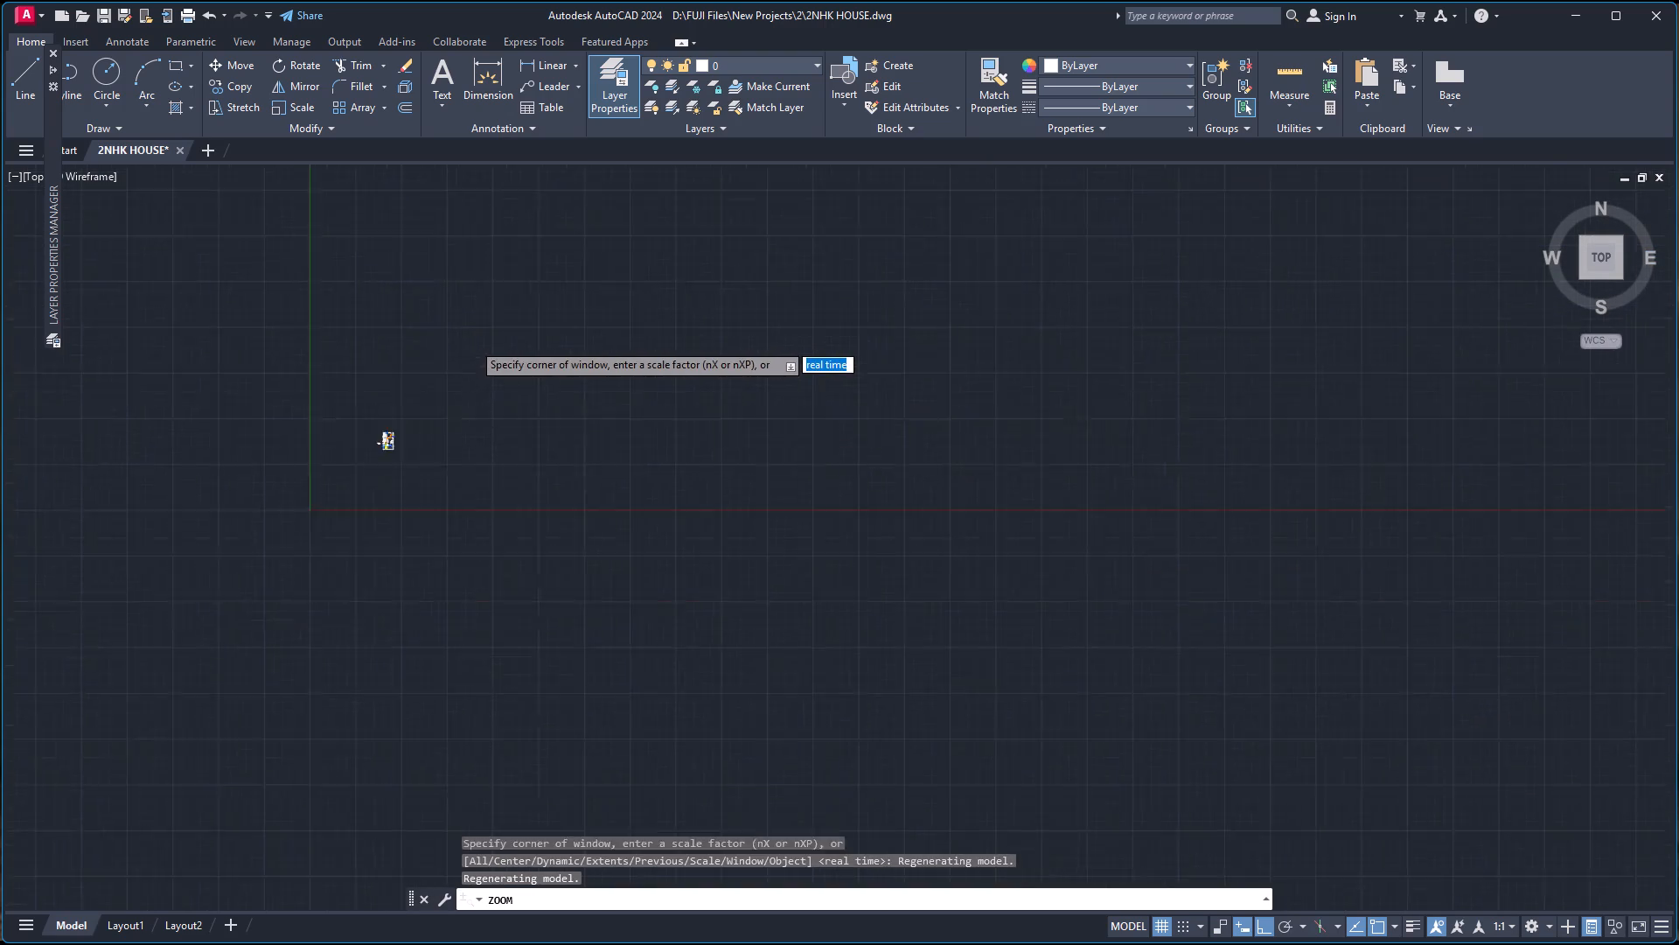
scroll(473, 343, down, 3)
scroll(451, 397, up, 3)
scroll(457, 278, up, 5)
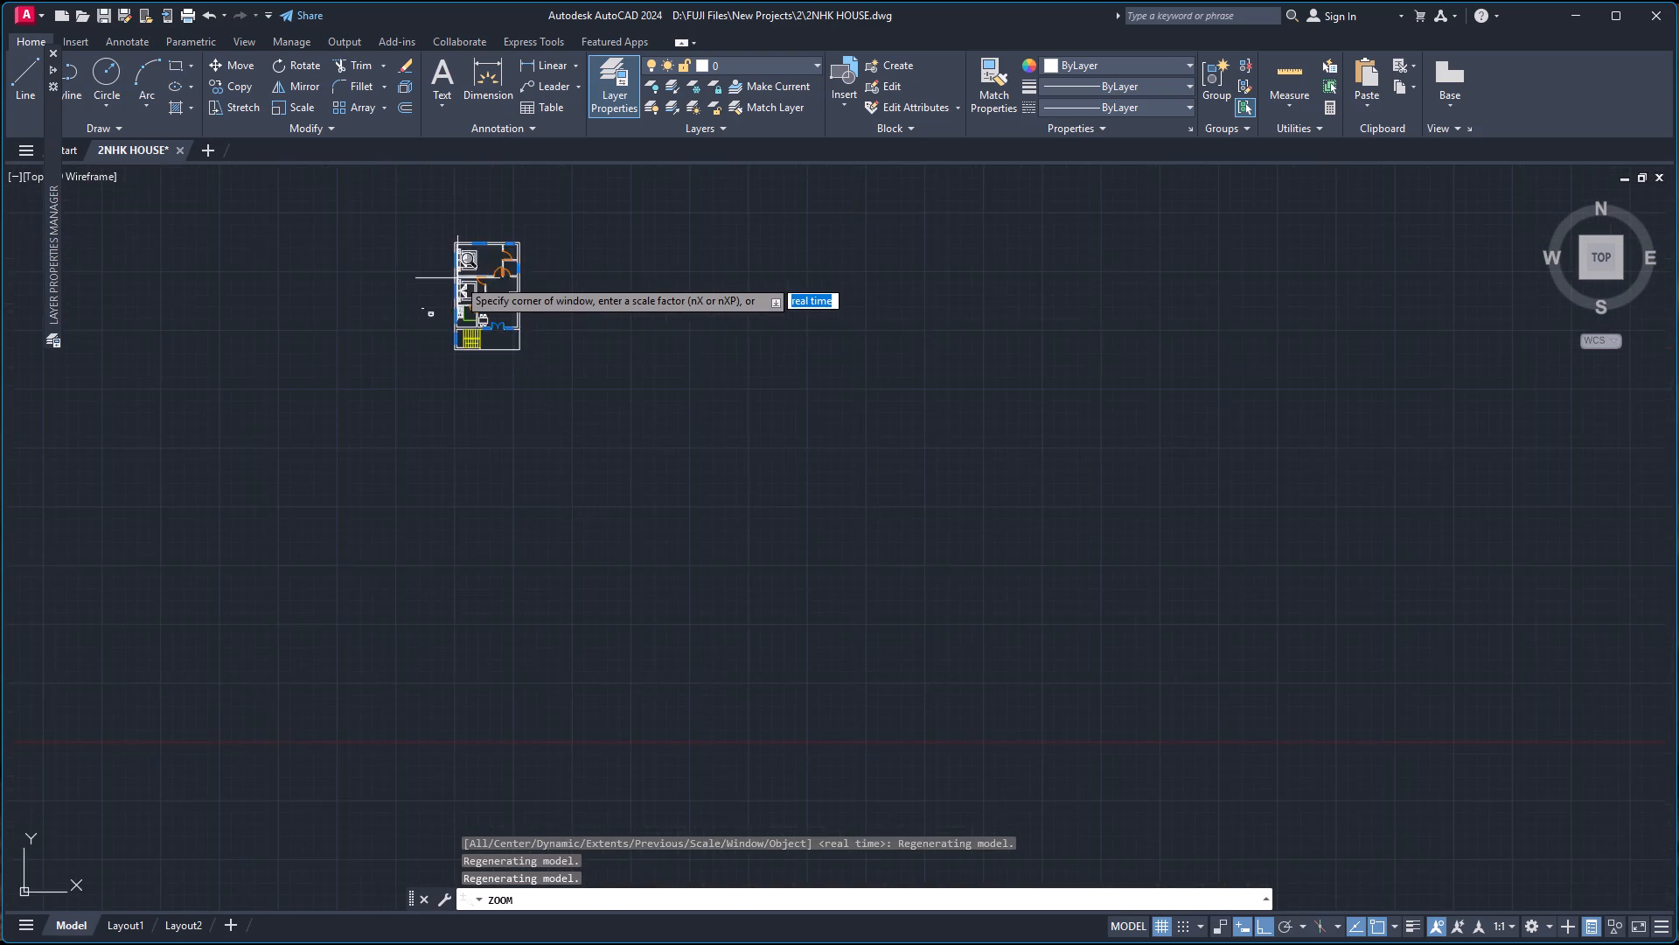
scroll(457, 278, up, 2)
scroll(603, 221, down, 1)
click(573, 223)
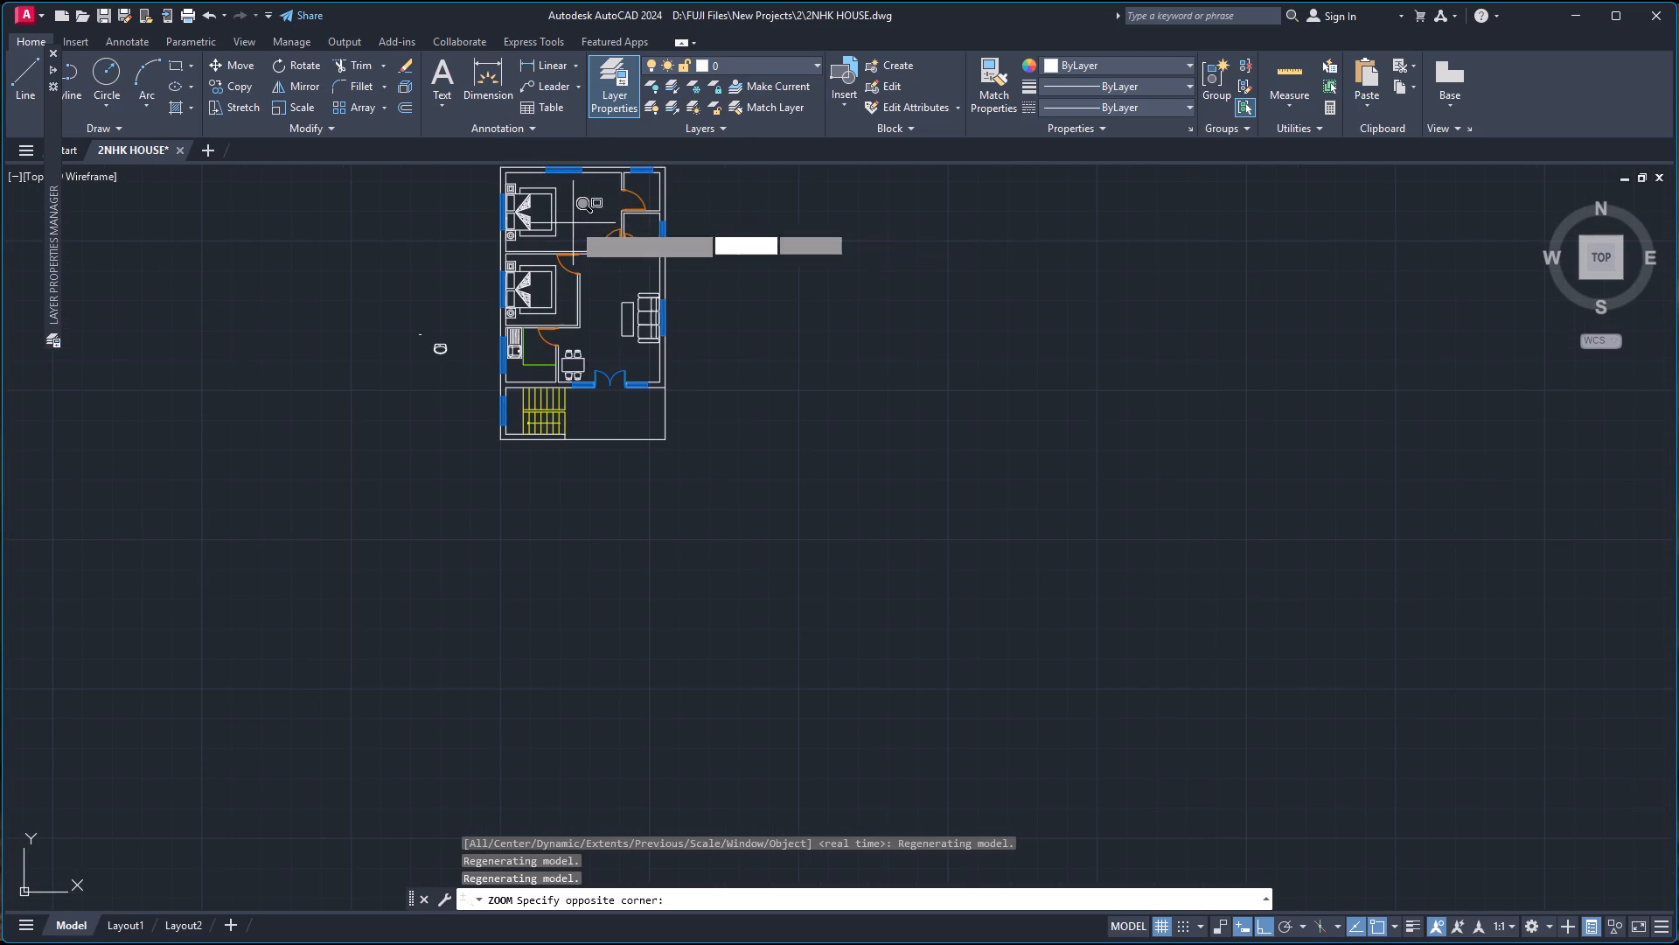
click(519, 211)
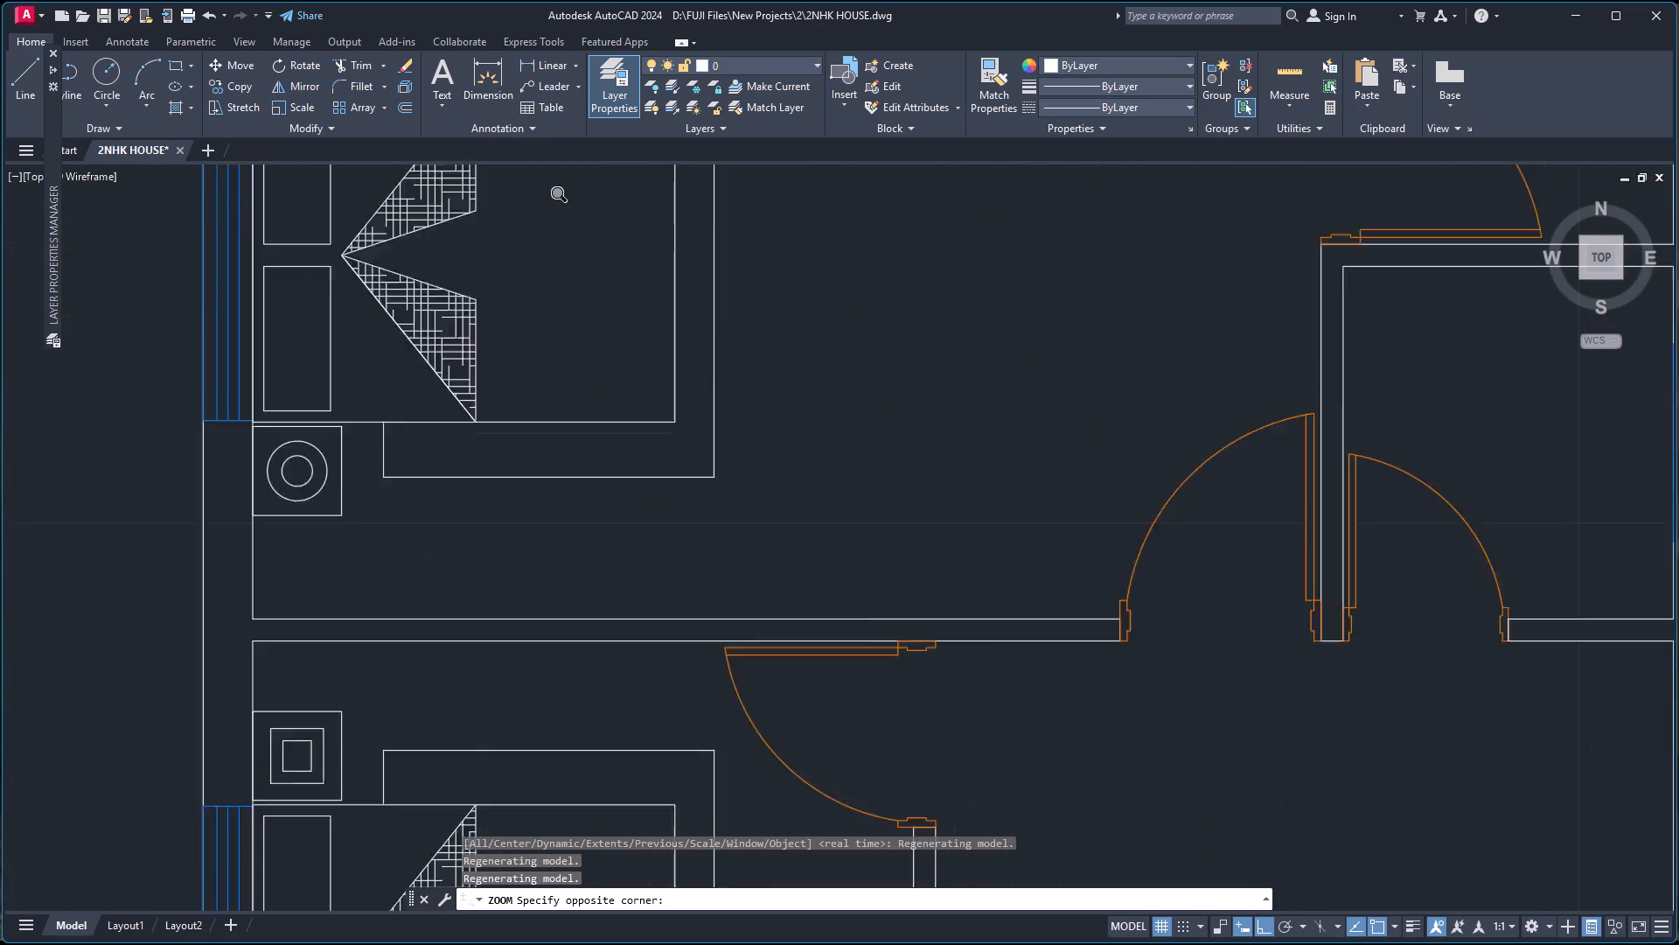
scroll(613, 297, down, 5)
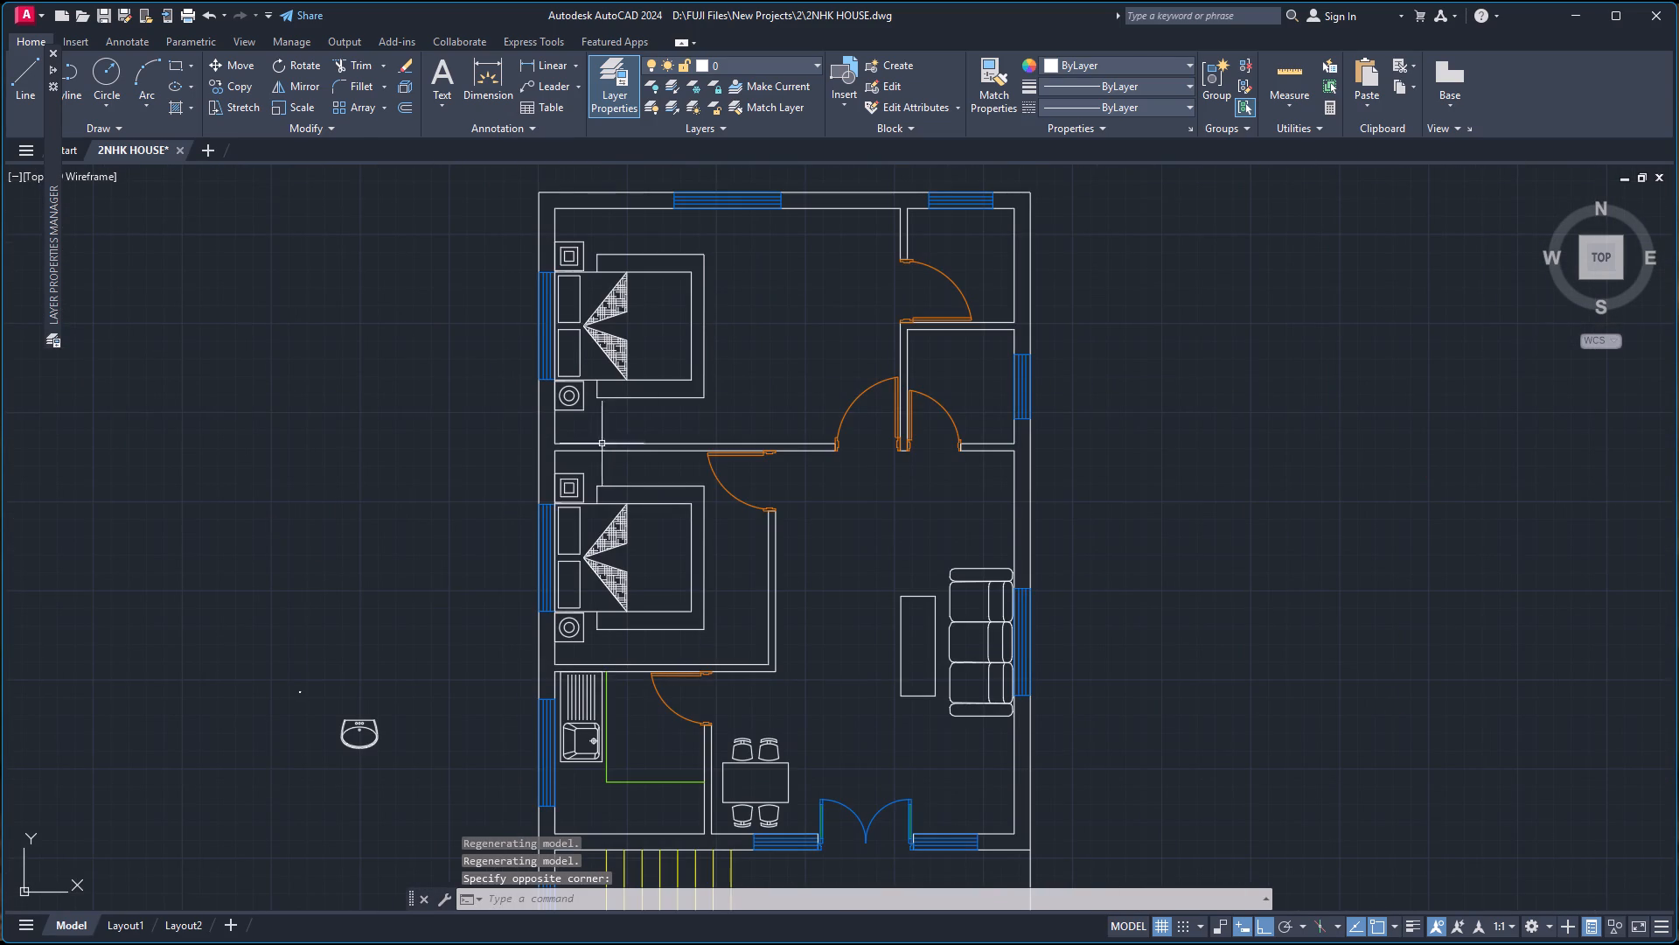
click(326, 712)
click(411, 784)
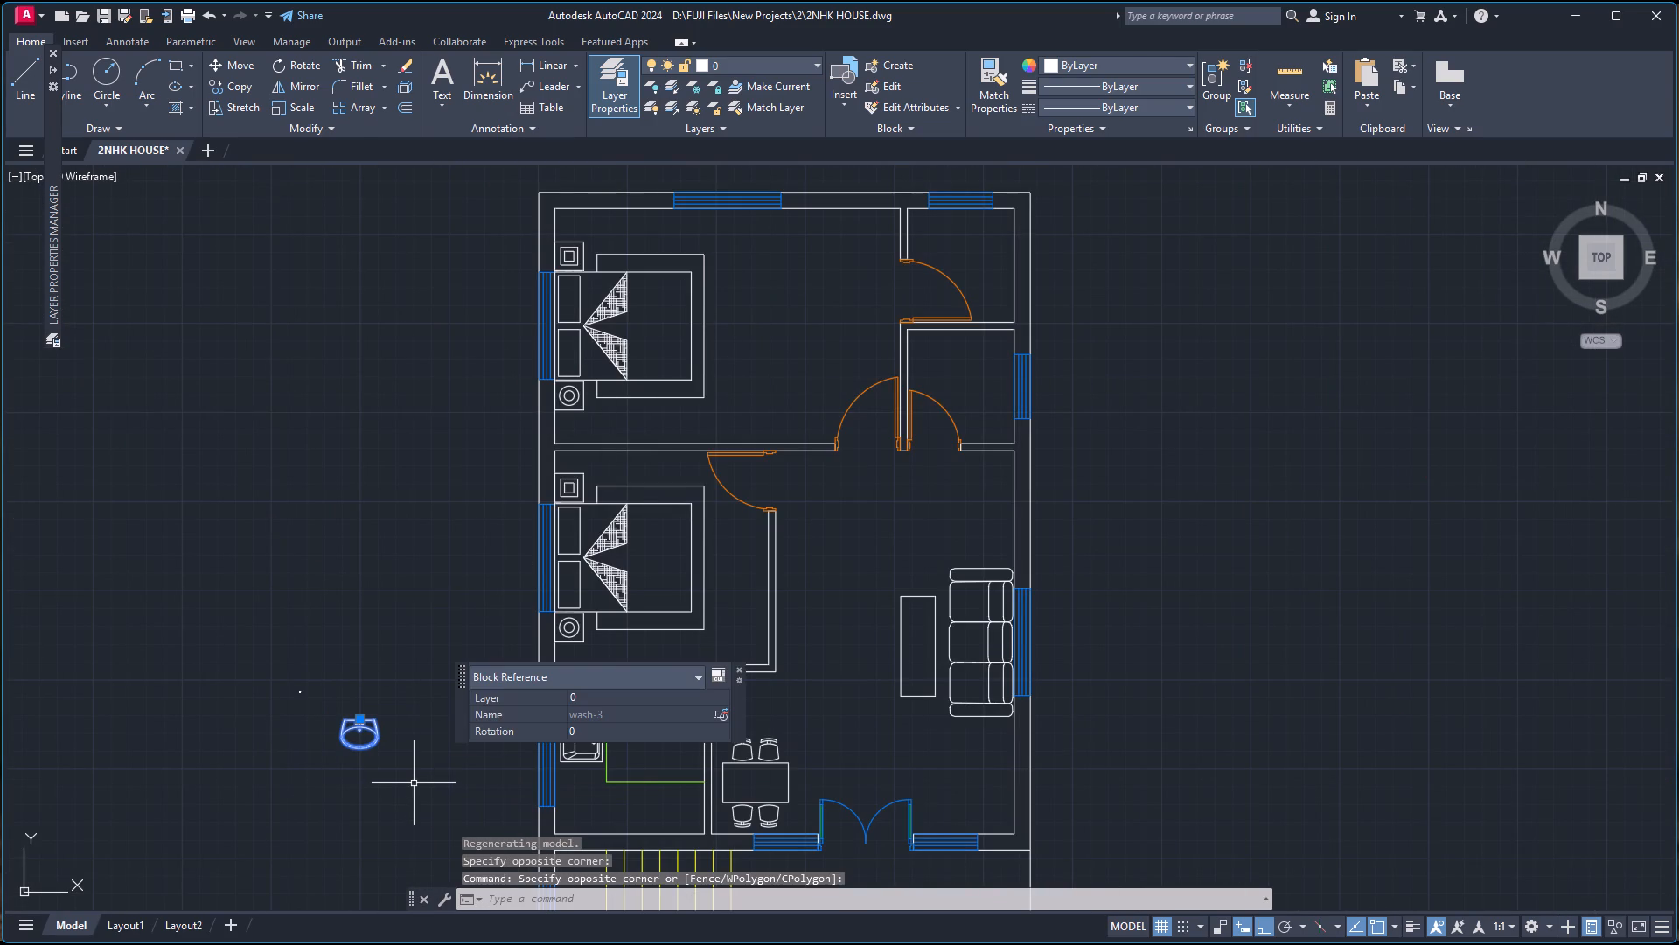
key(m)
key(Return)
scroll(350, 694, up, 2)
scroll(371, 791, up, 1)
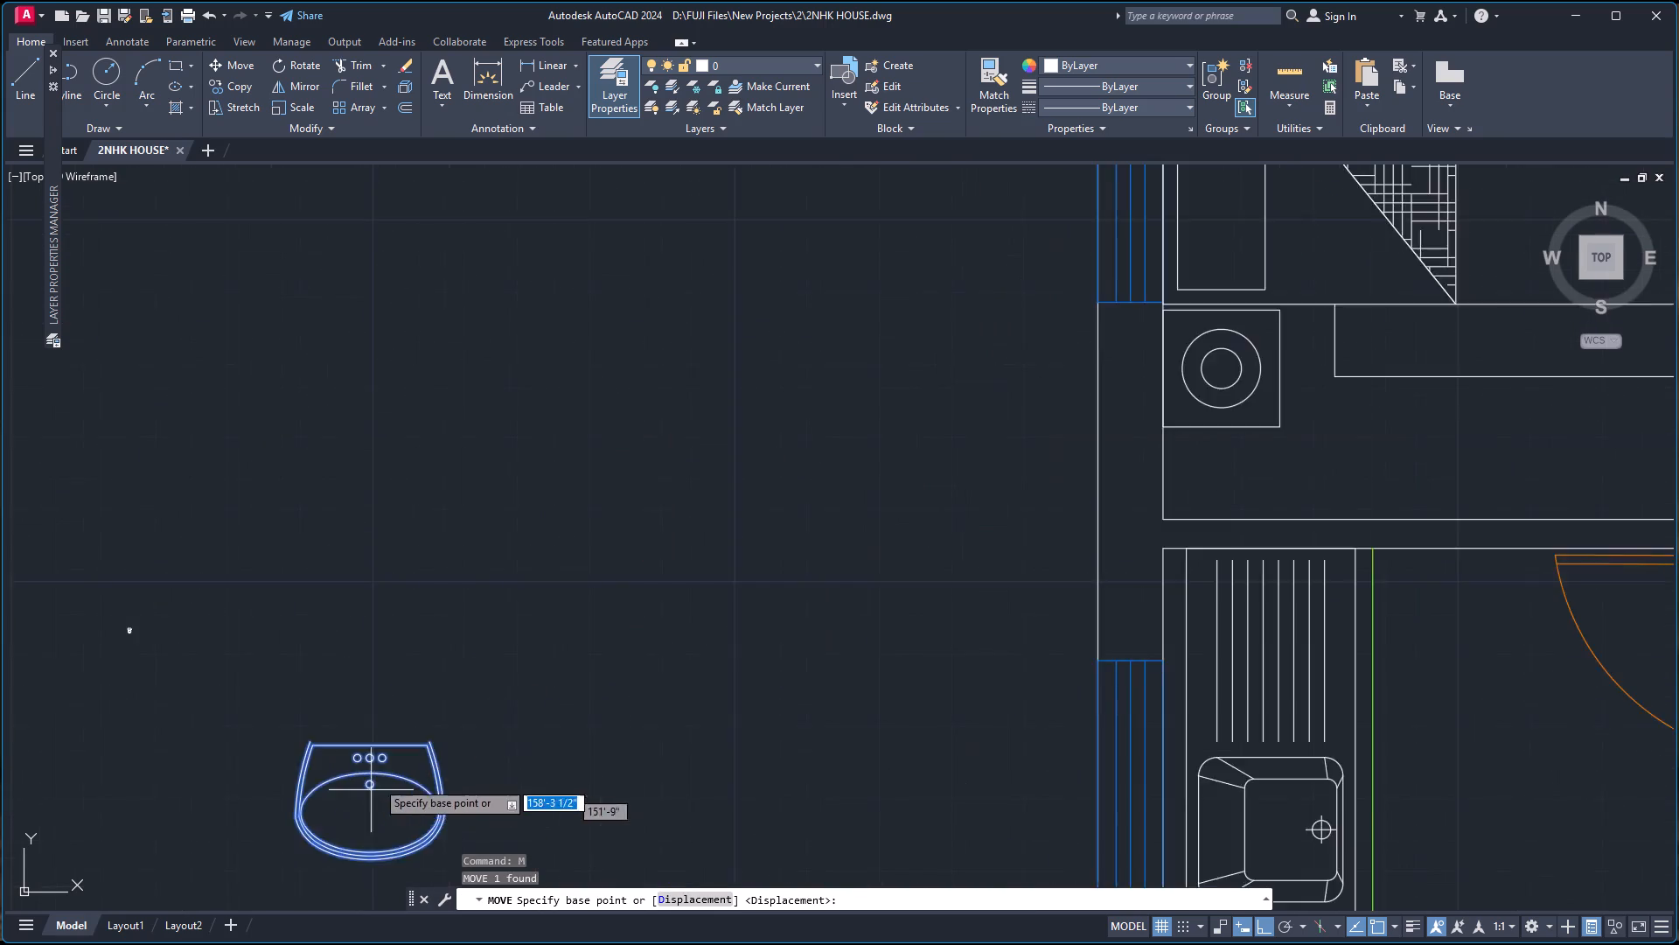
scroll(380, 773, up, 2)
scroll(479, 713, up, 3)
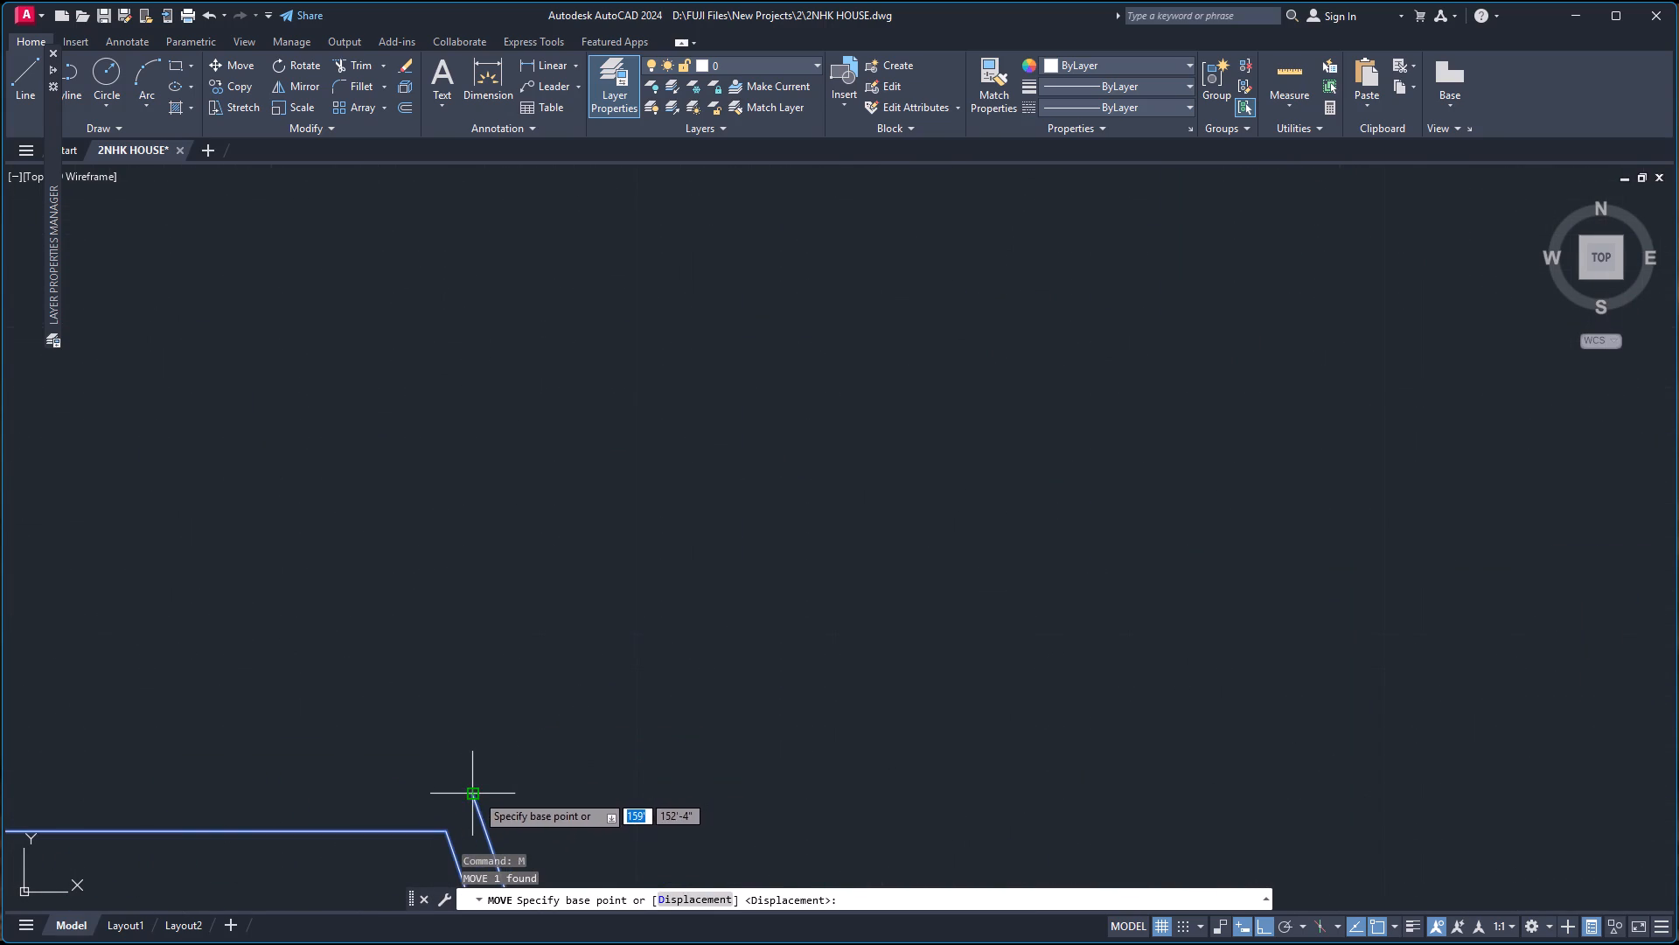
click(475, 794)
scroll(599, 639, down, 6)
scroll(872, 479, down, 3)
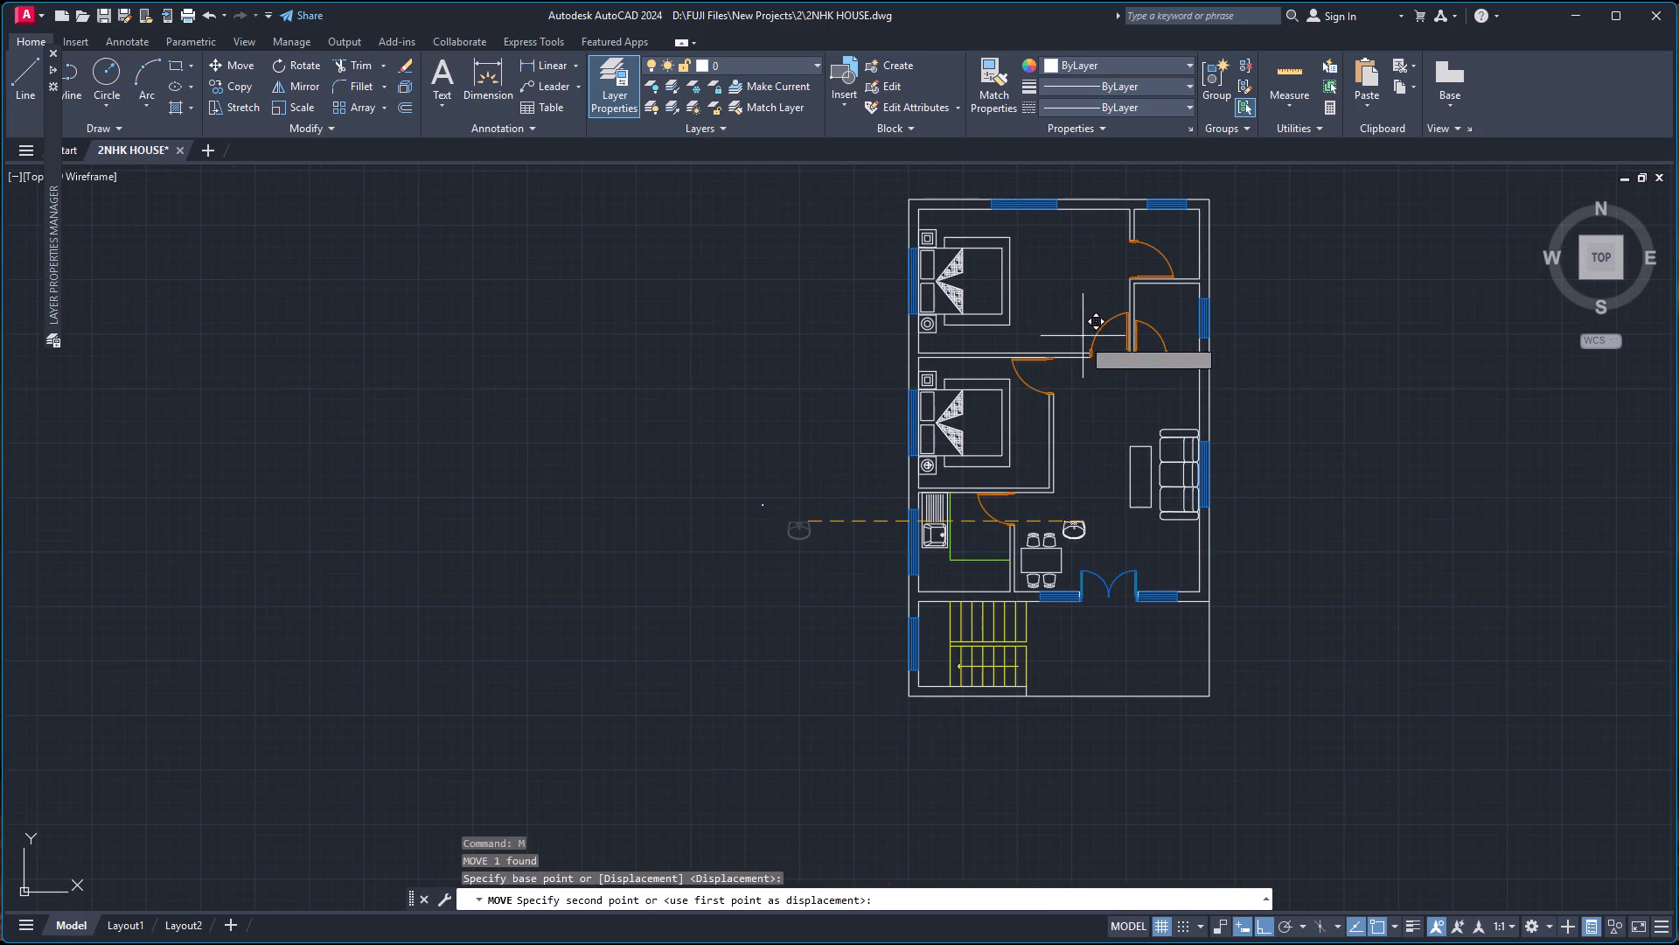
scroll(1215, 325, up, 3)
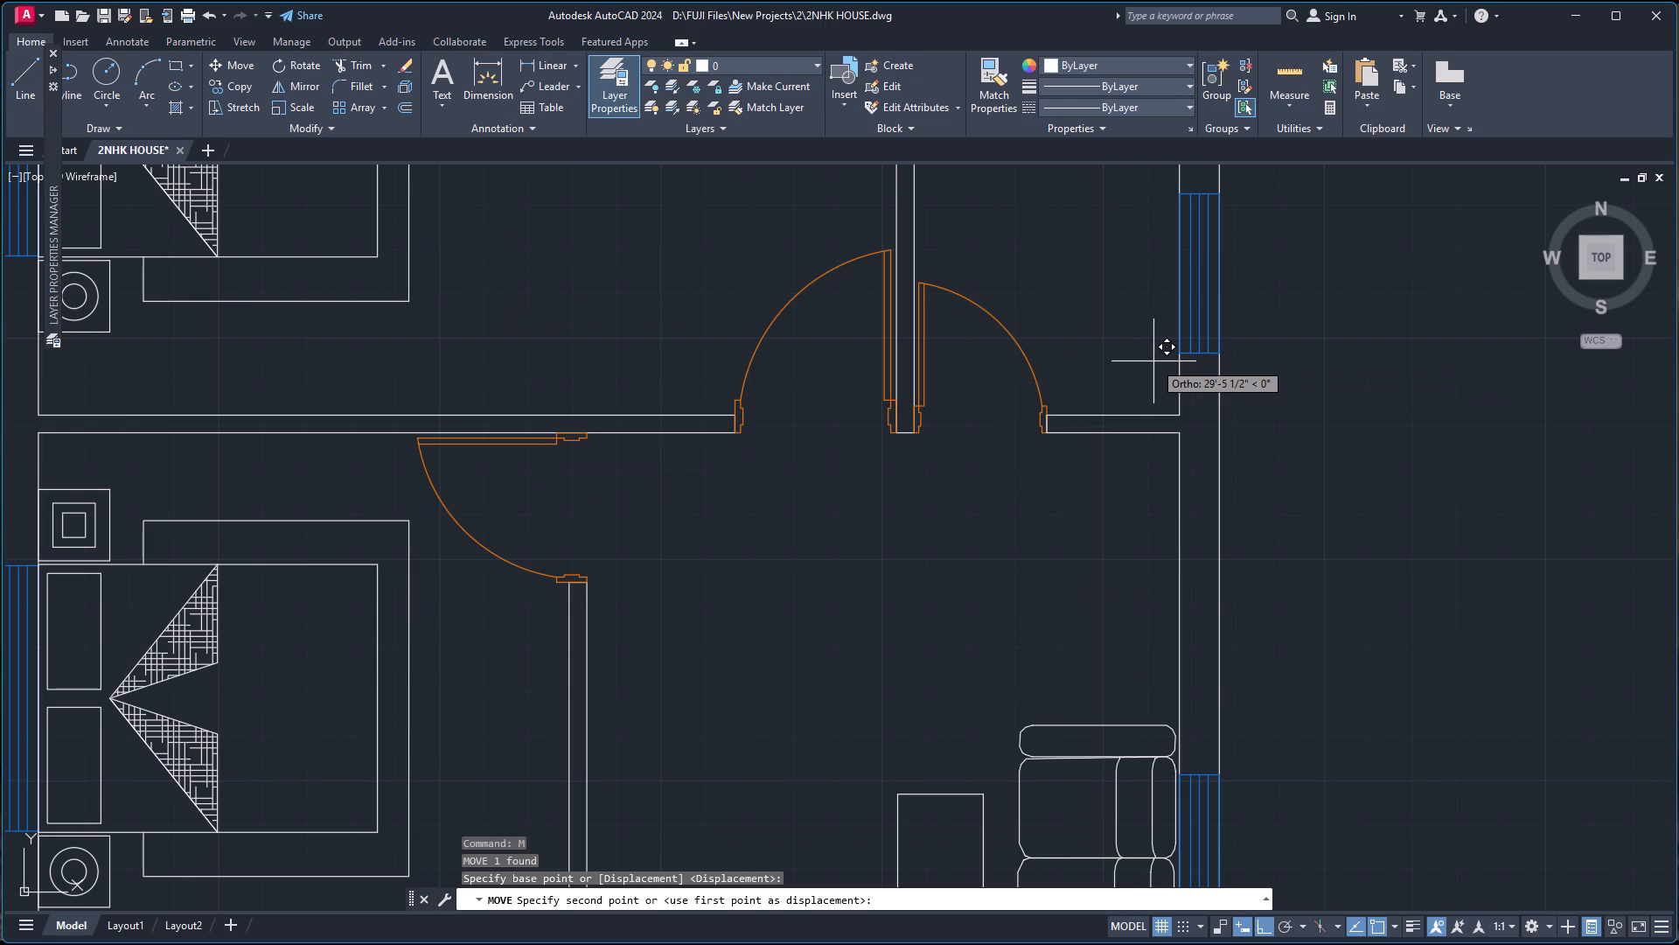
key(F8)
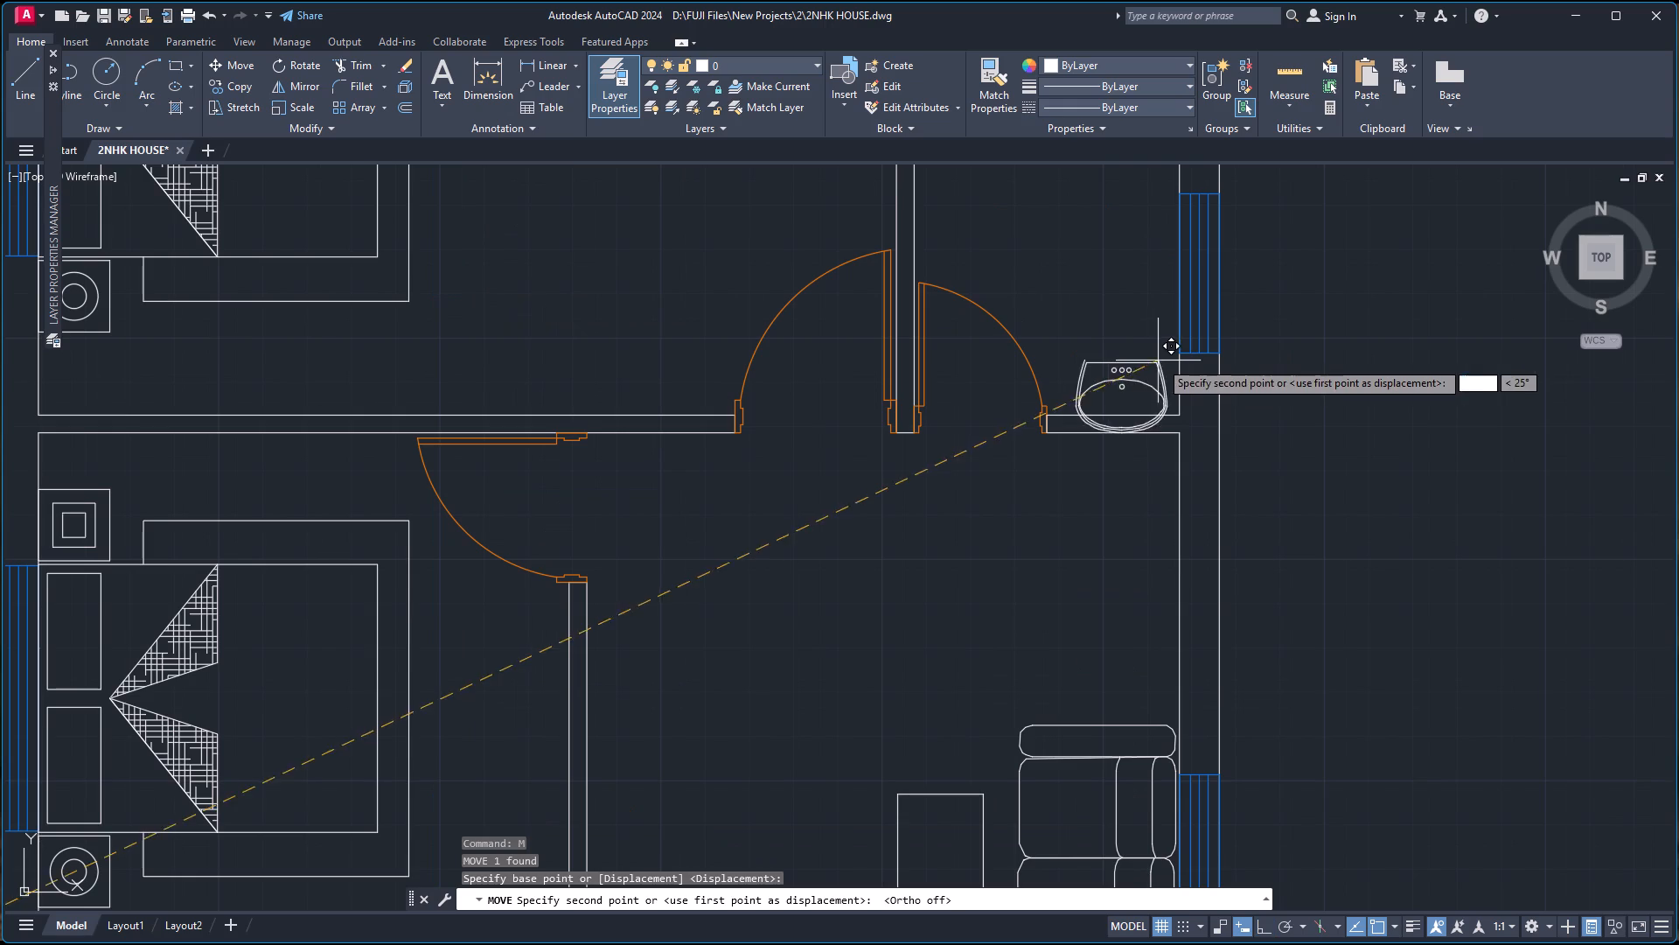
scroll(1139, 439, up, 1)
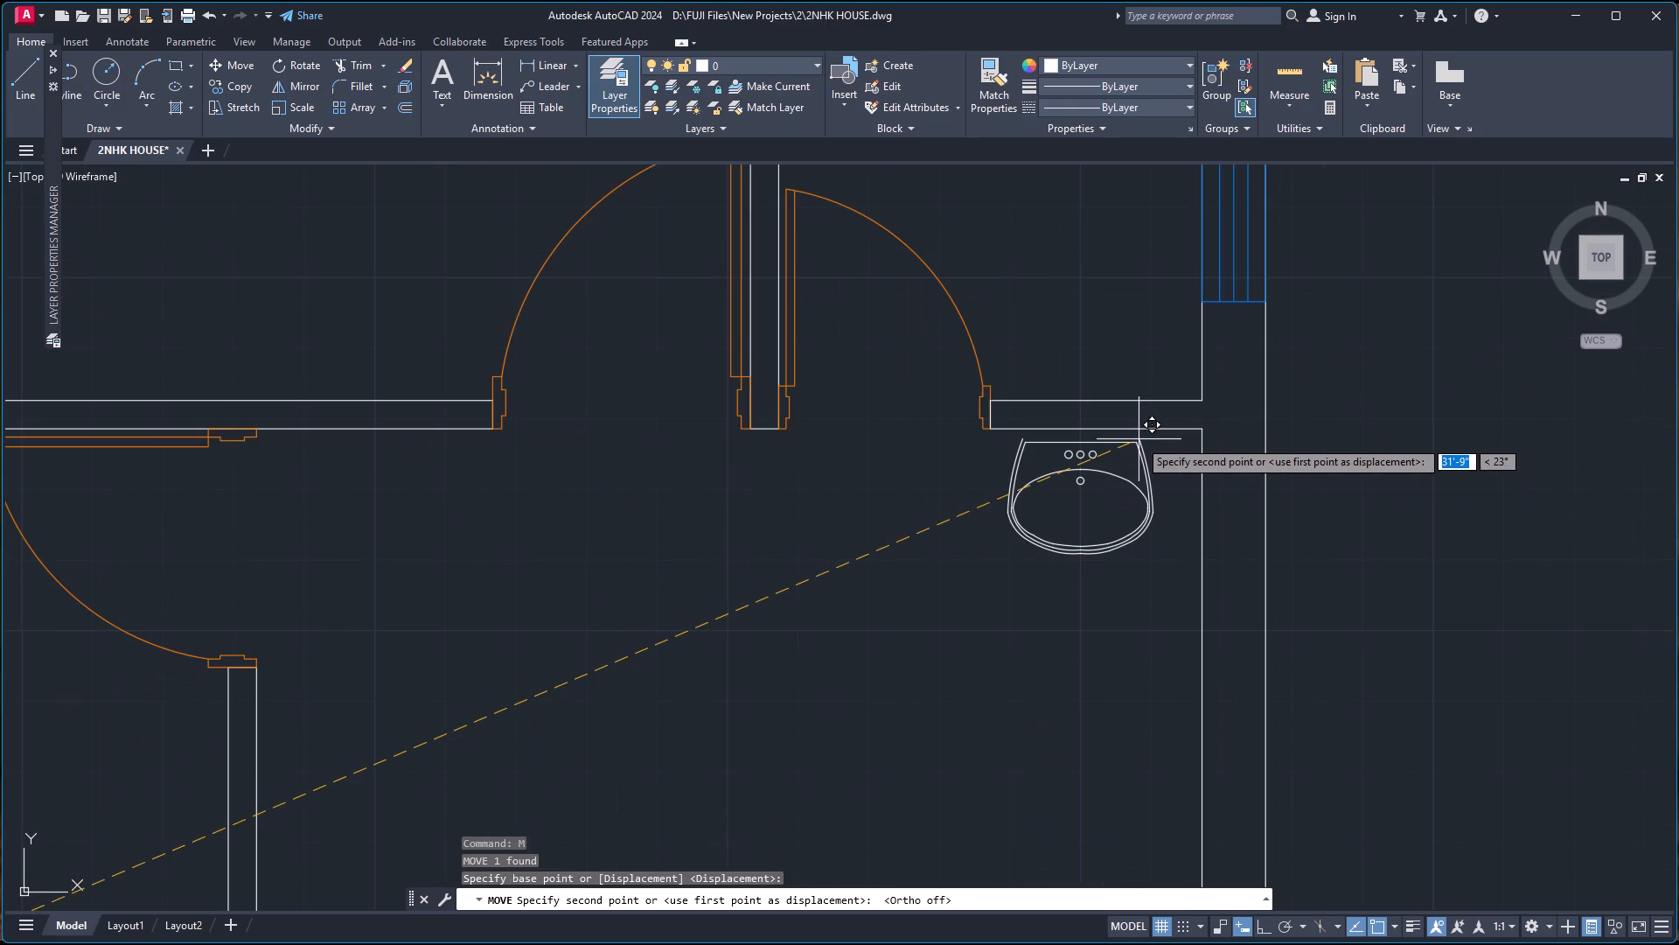
scroll(1138, 439, up, 2)
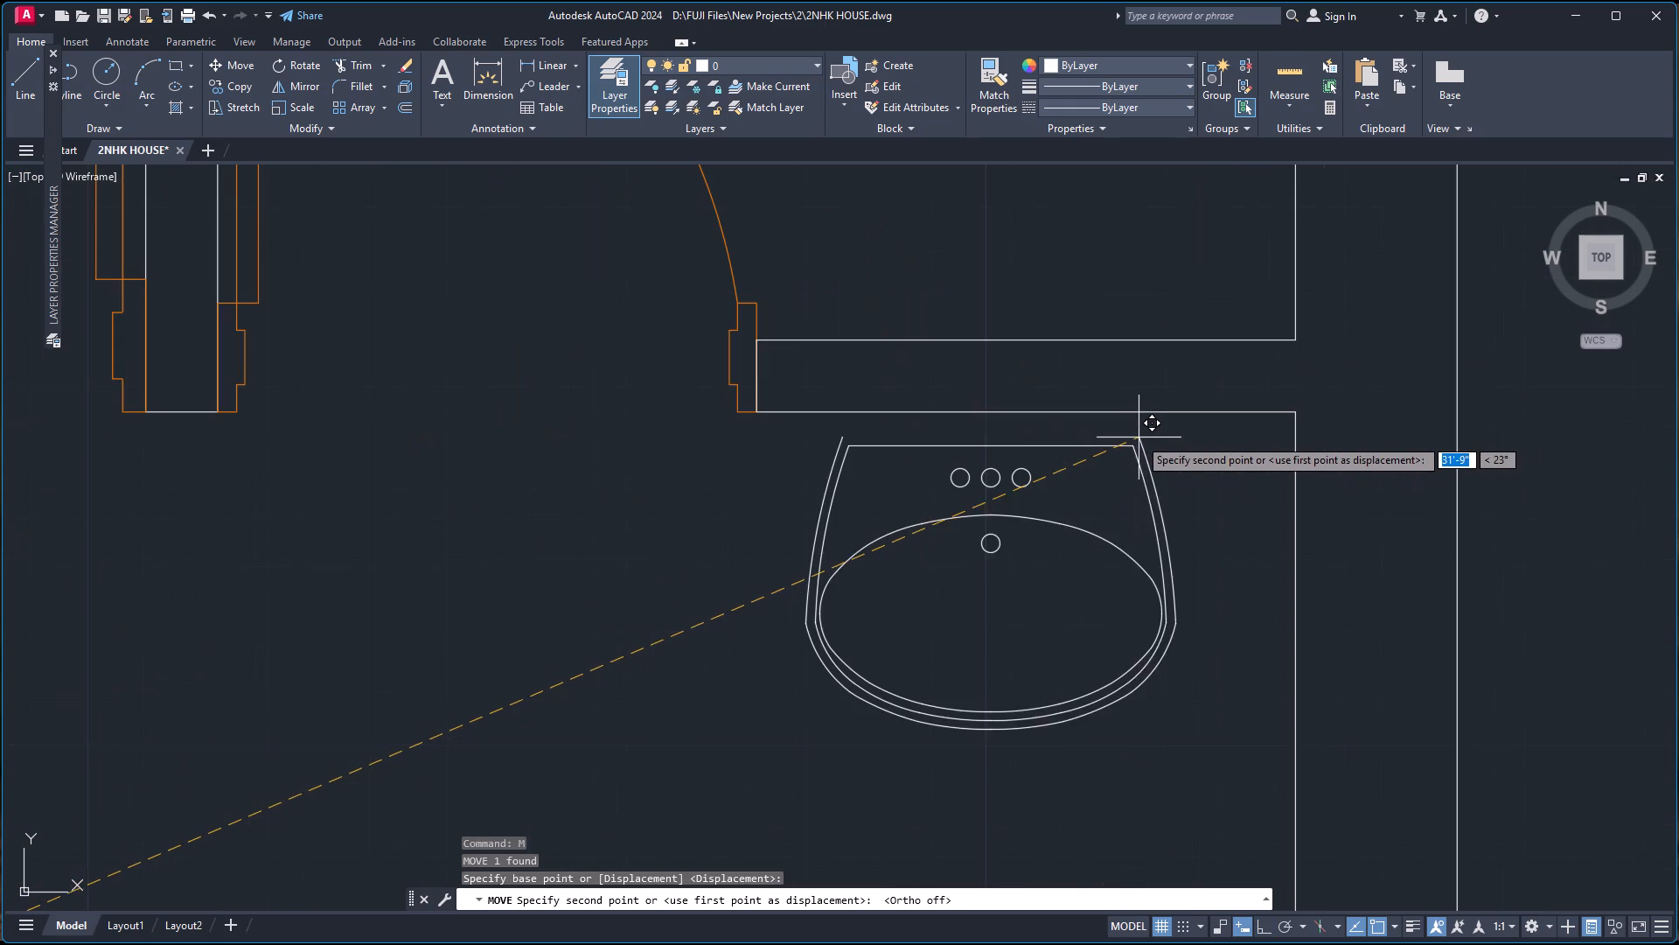
click(1174, 411)
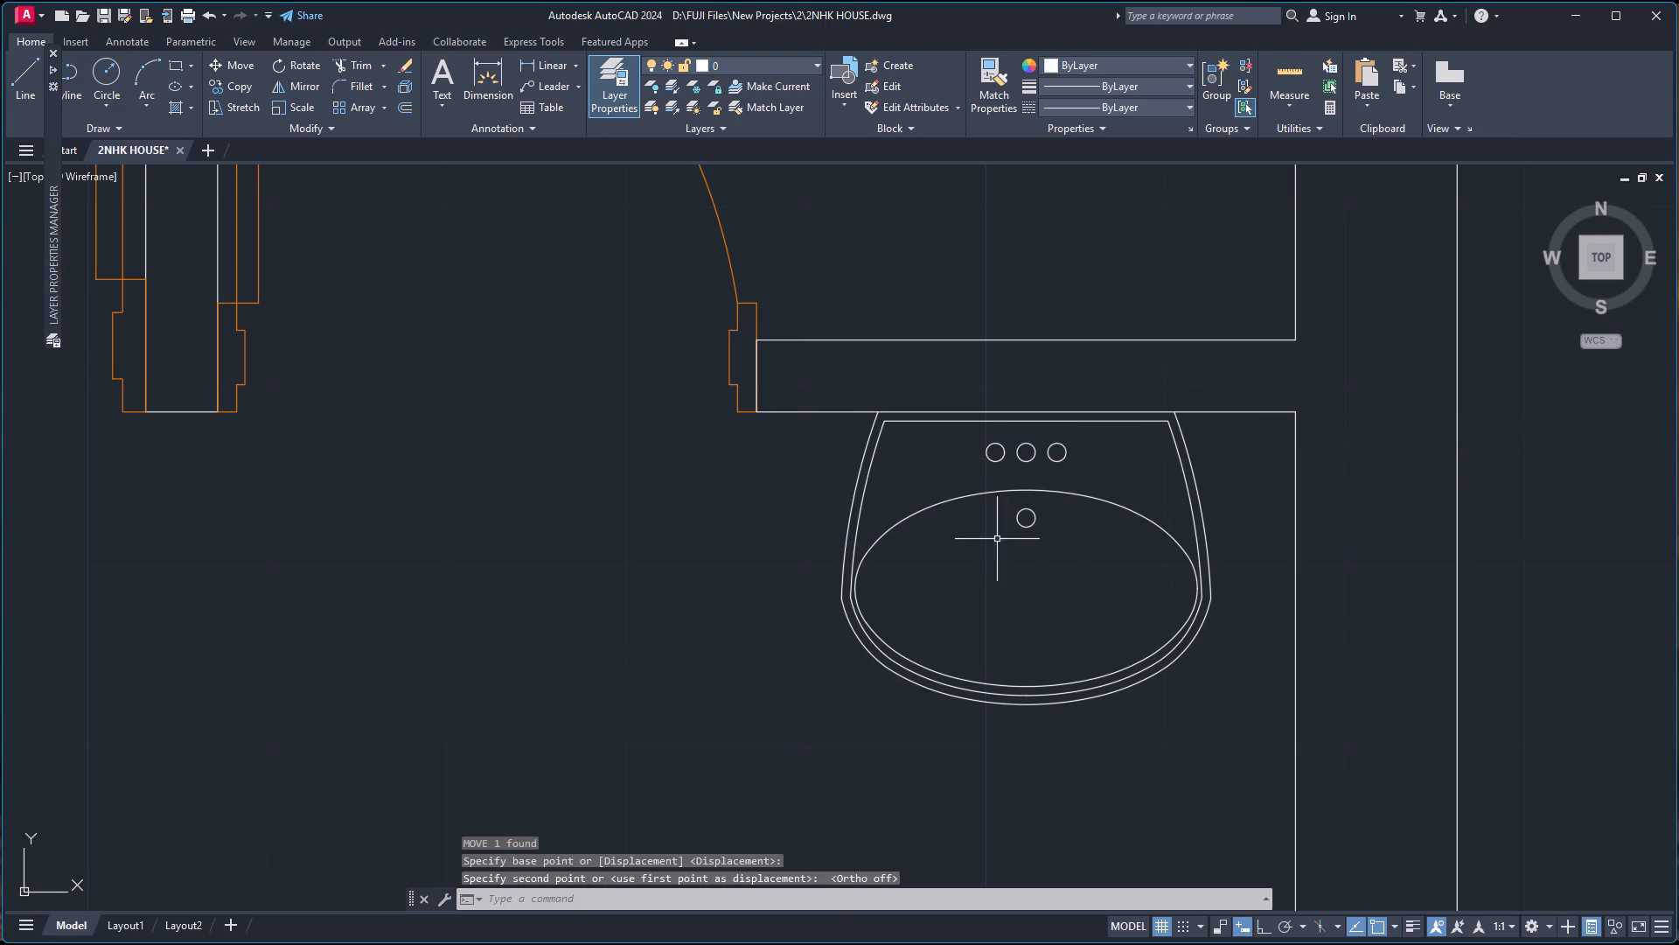
Scale down the living room washbasin freehand from its north edge midpoint, by a scaling distance of about 1/2".
click(1031, 489)
text(SC)
key(Return)
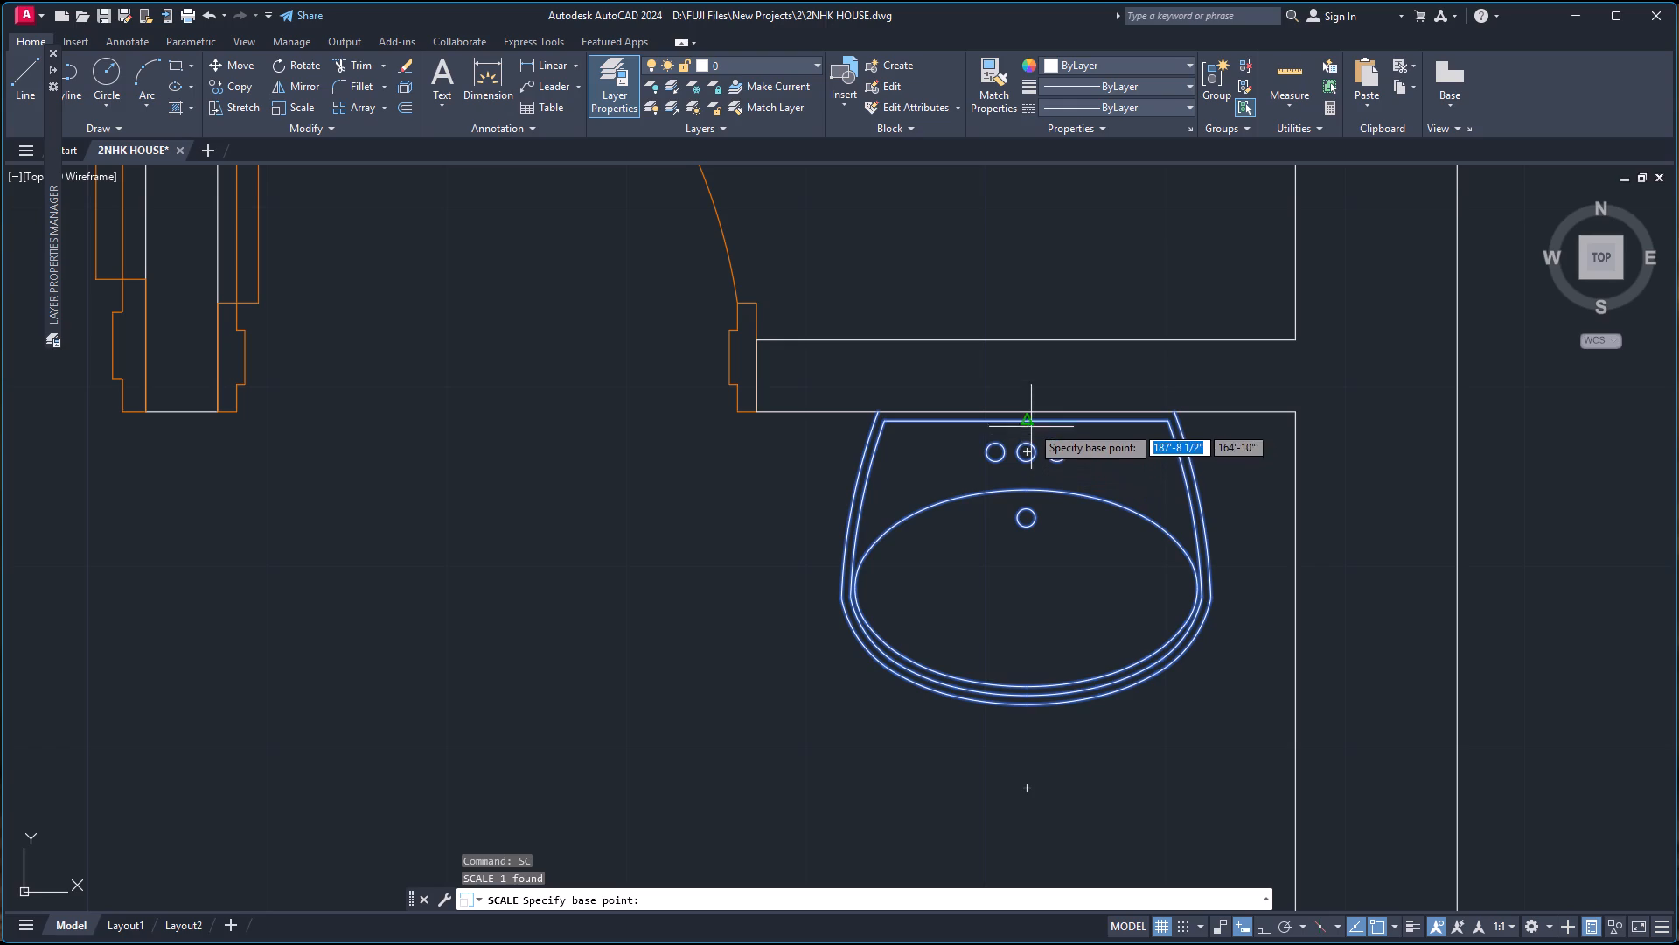
click(1028, 424)
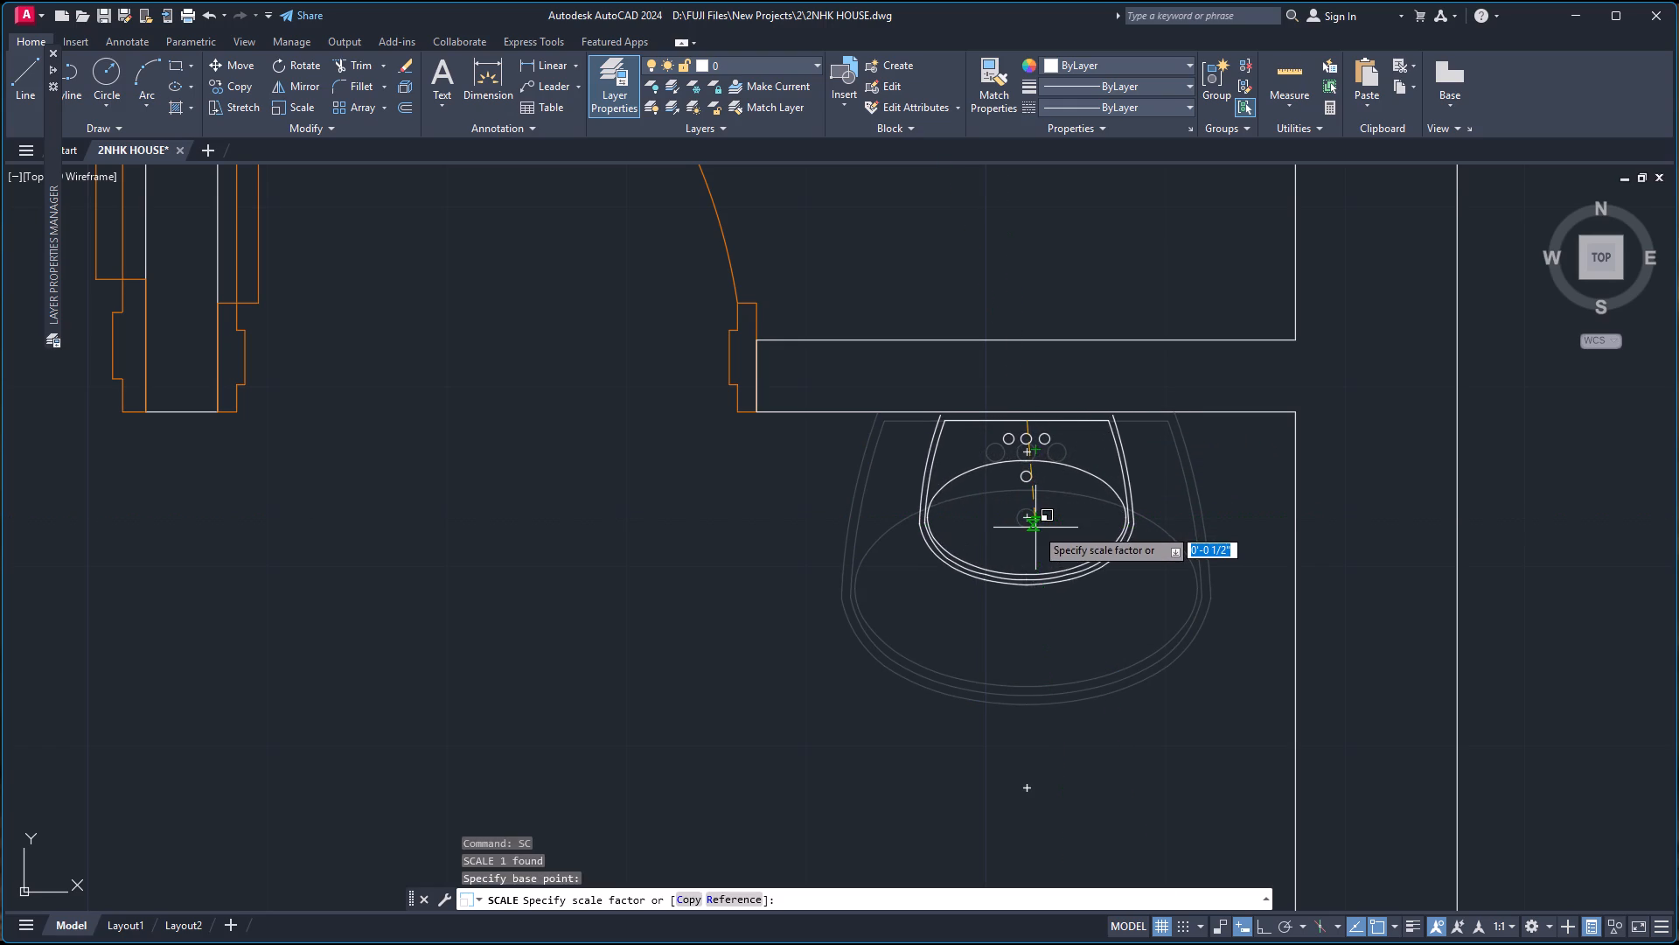
click(1035, 528)
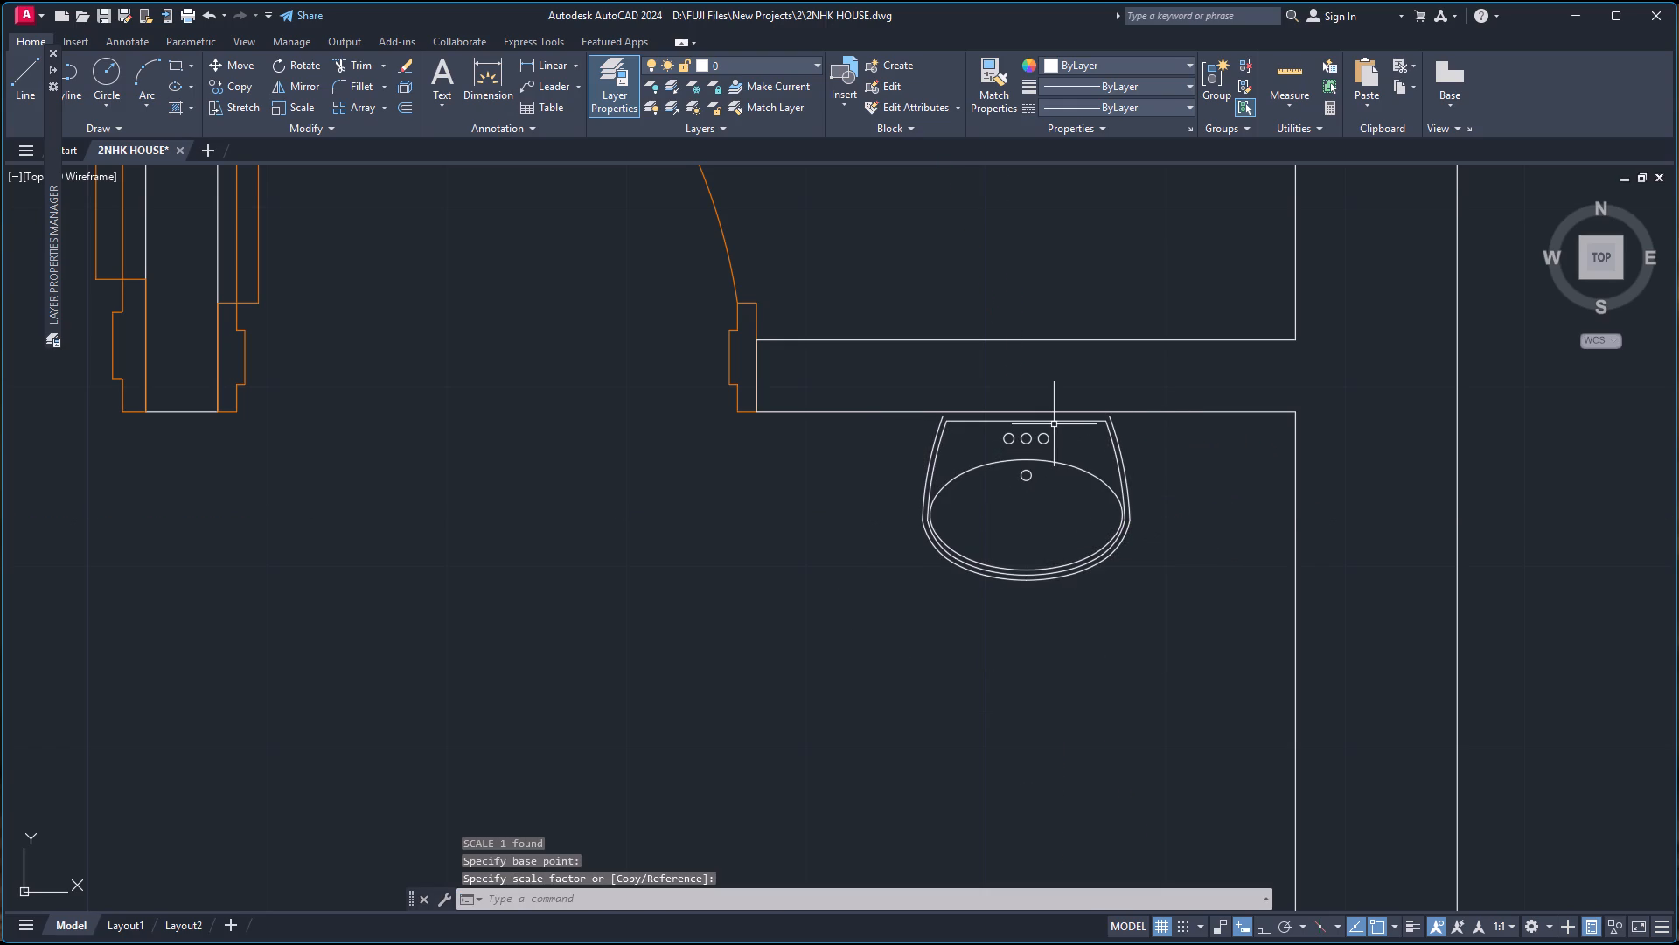
Move the reduced washbasin slightly north by its northeast tip so its back meets the wall face.
click(1056, 421)
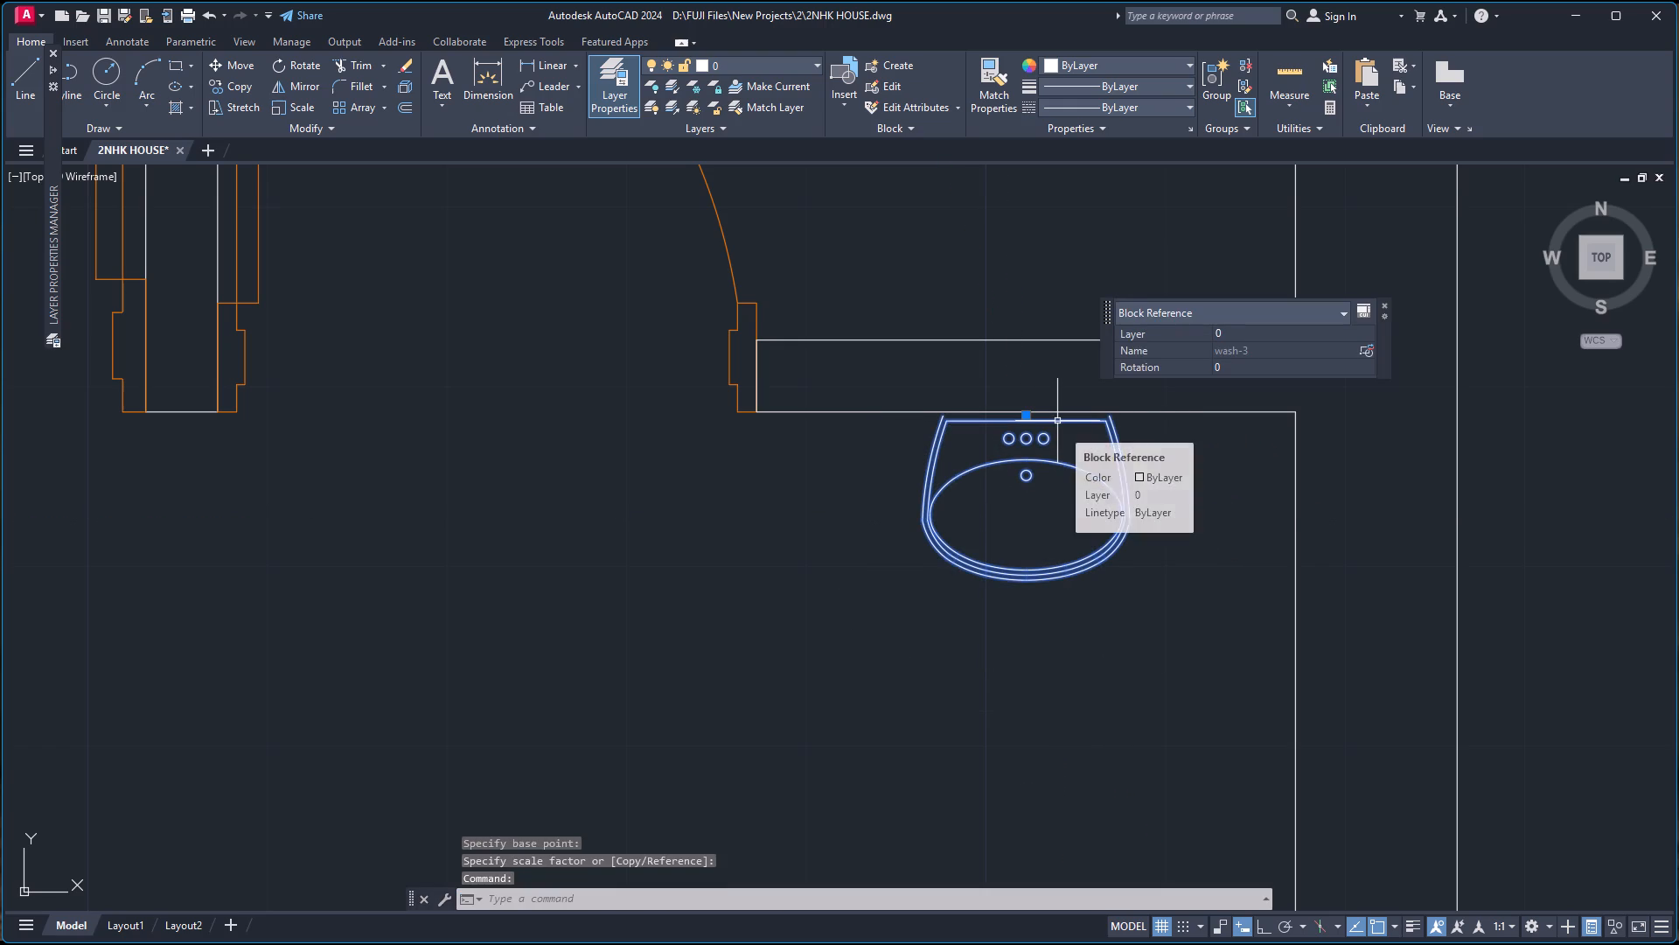
key(m)
key(Return)
scroll(1058, 420, up, 5)
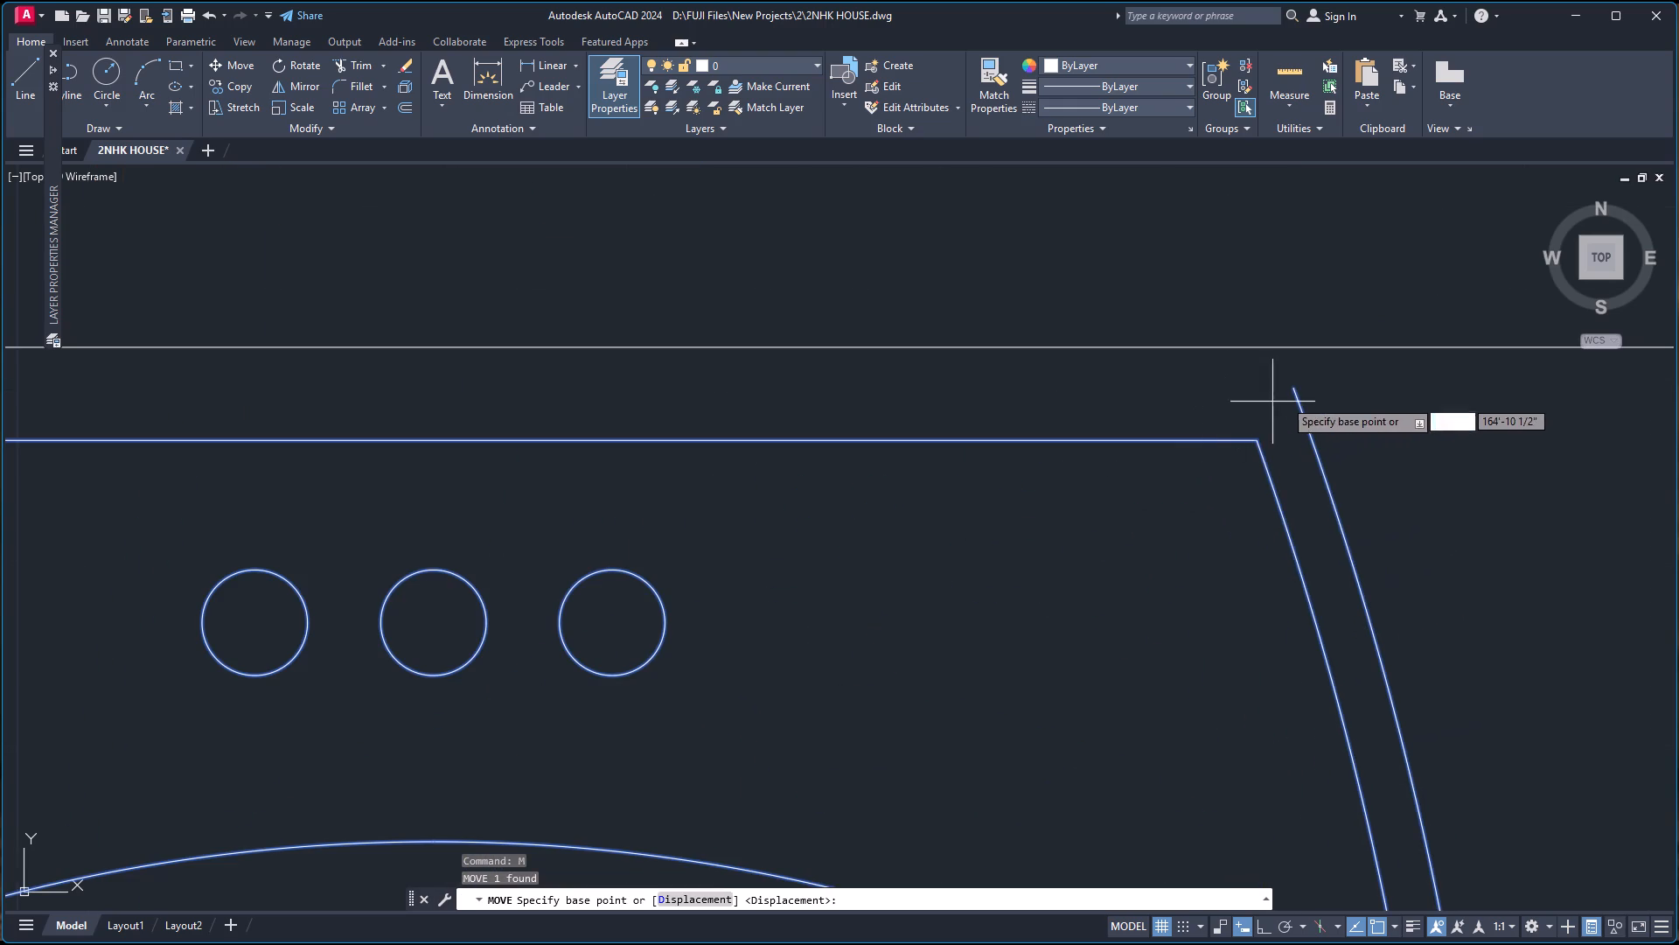
click(1291, 390)
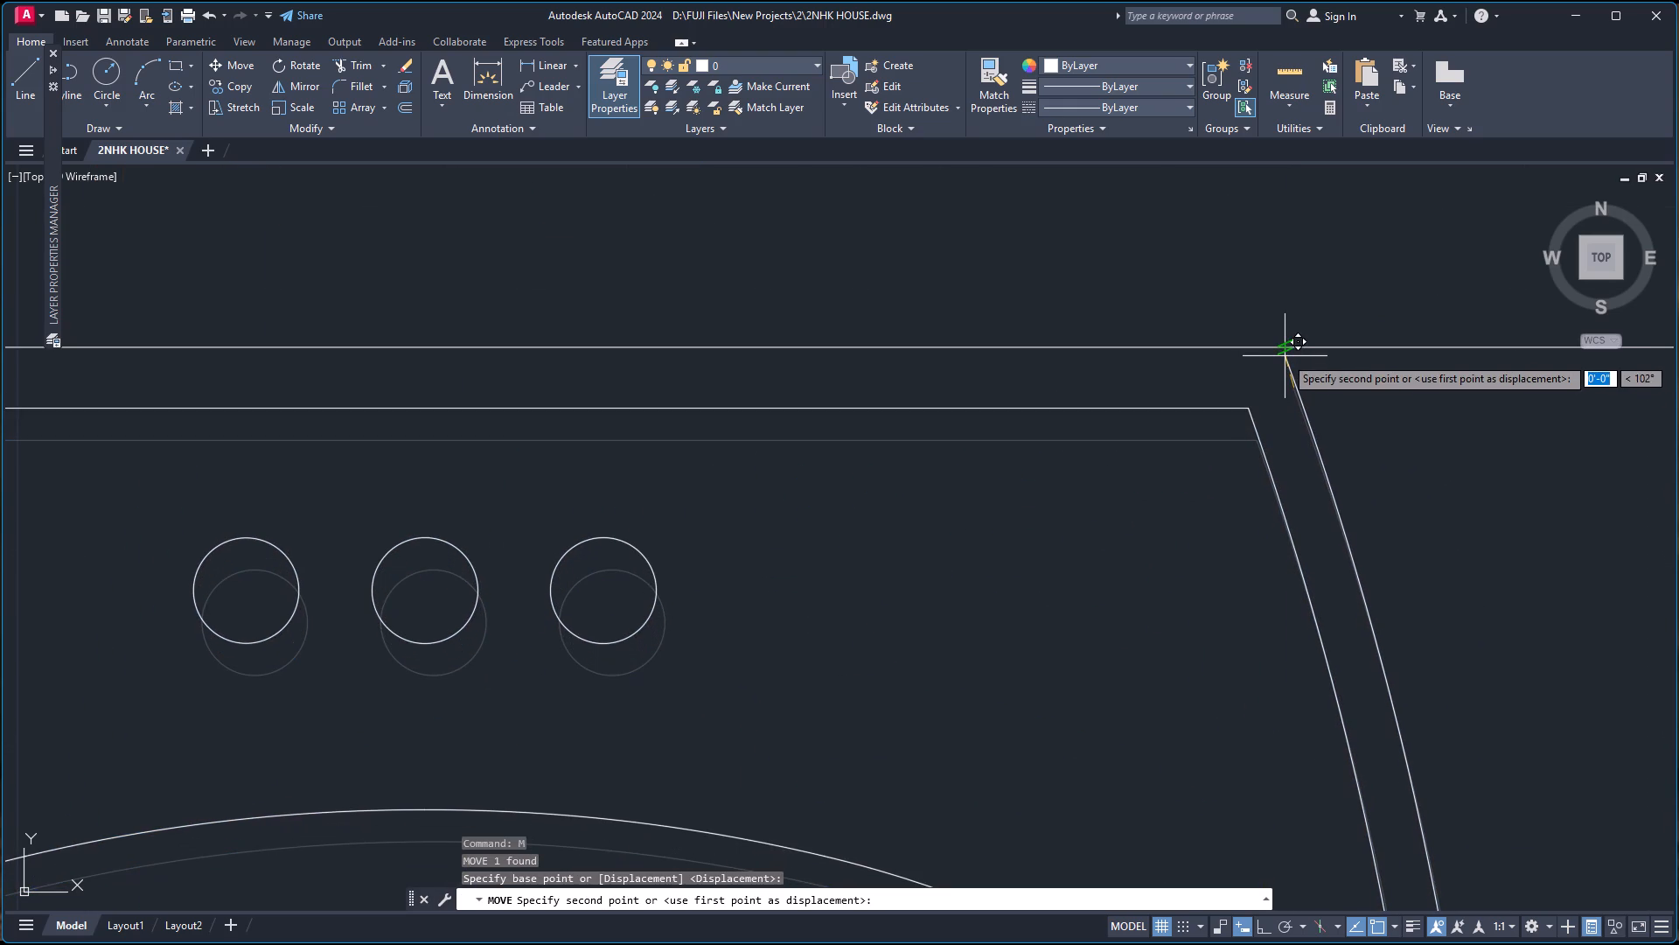
click(1285, 345)
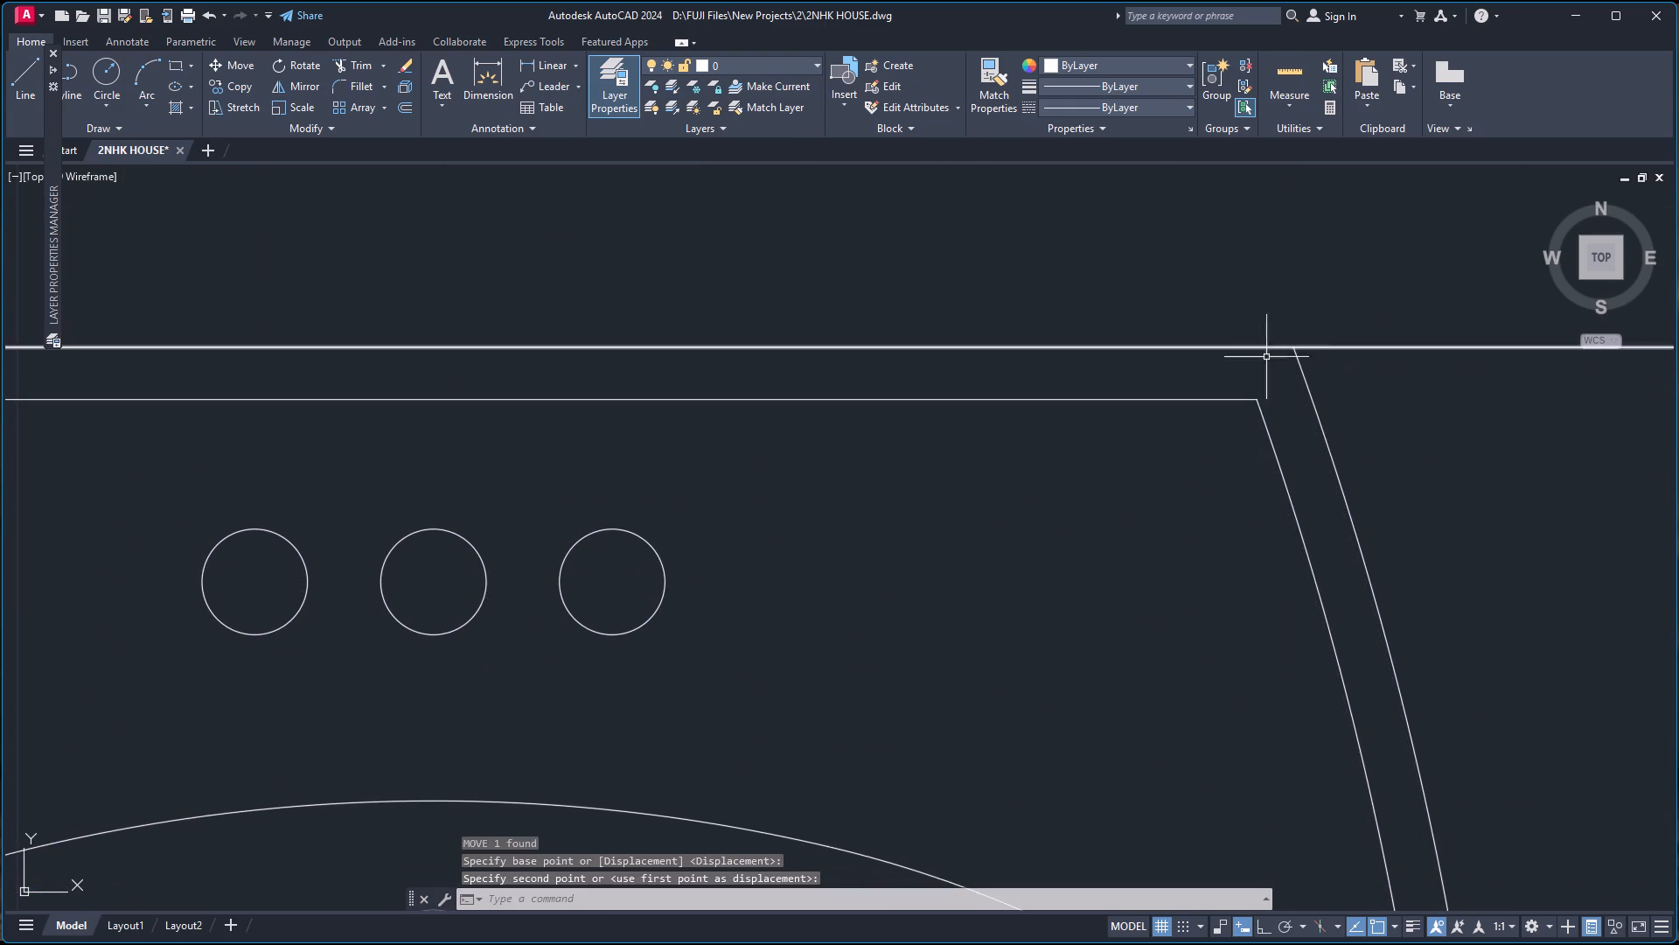
Copy the living room washbasin into the small northeast room, between its north window and the door swing.
scroll(1135, 448, down, 5)
click(1043, 456)
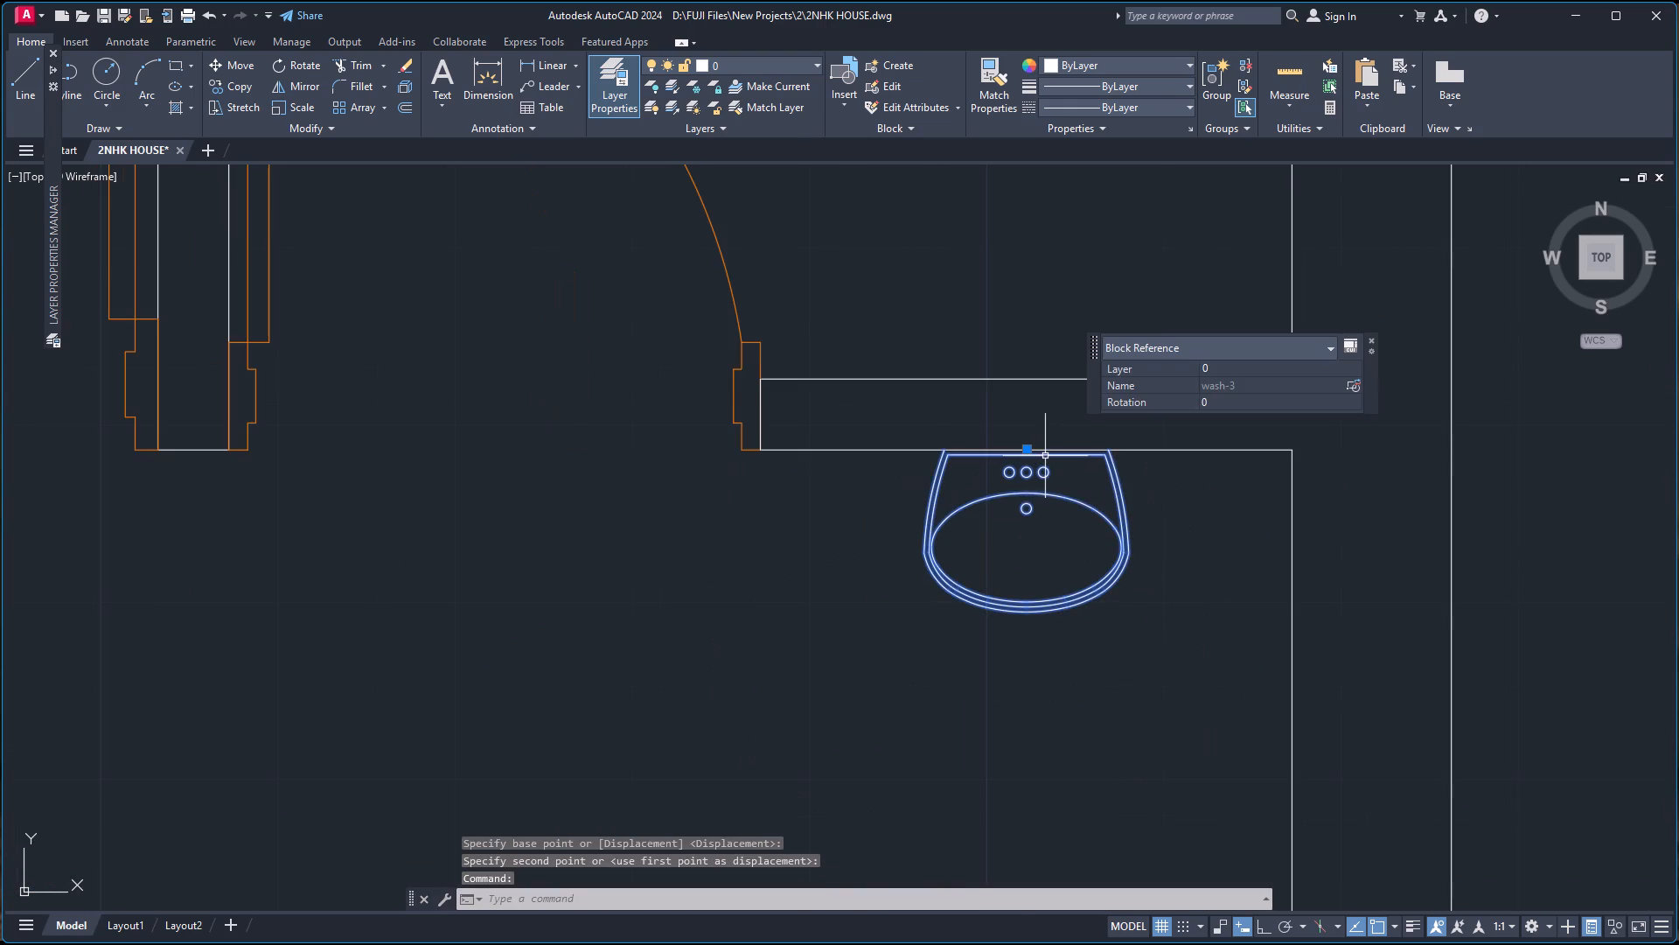
key(c)
key(o)
key(Return)
click(1049, 492)
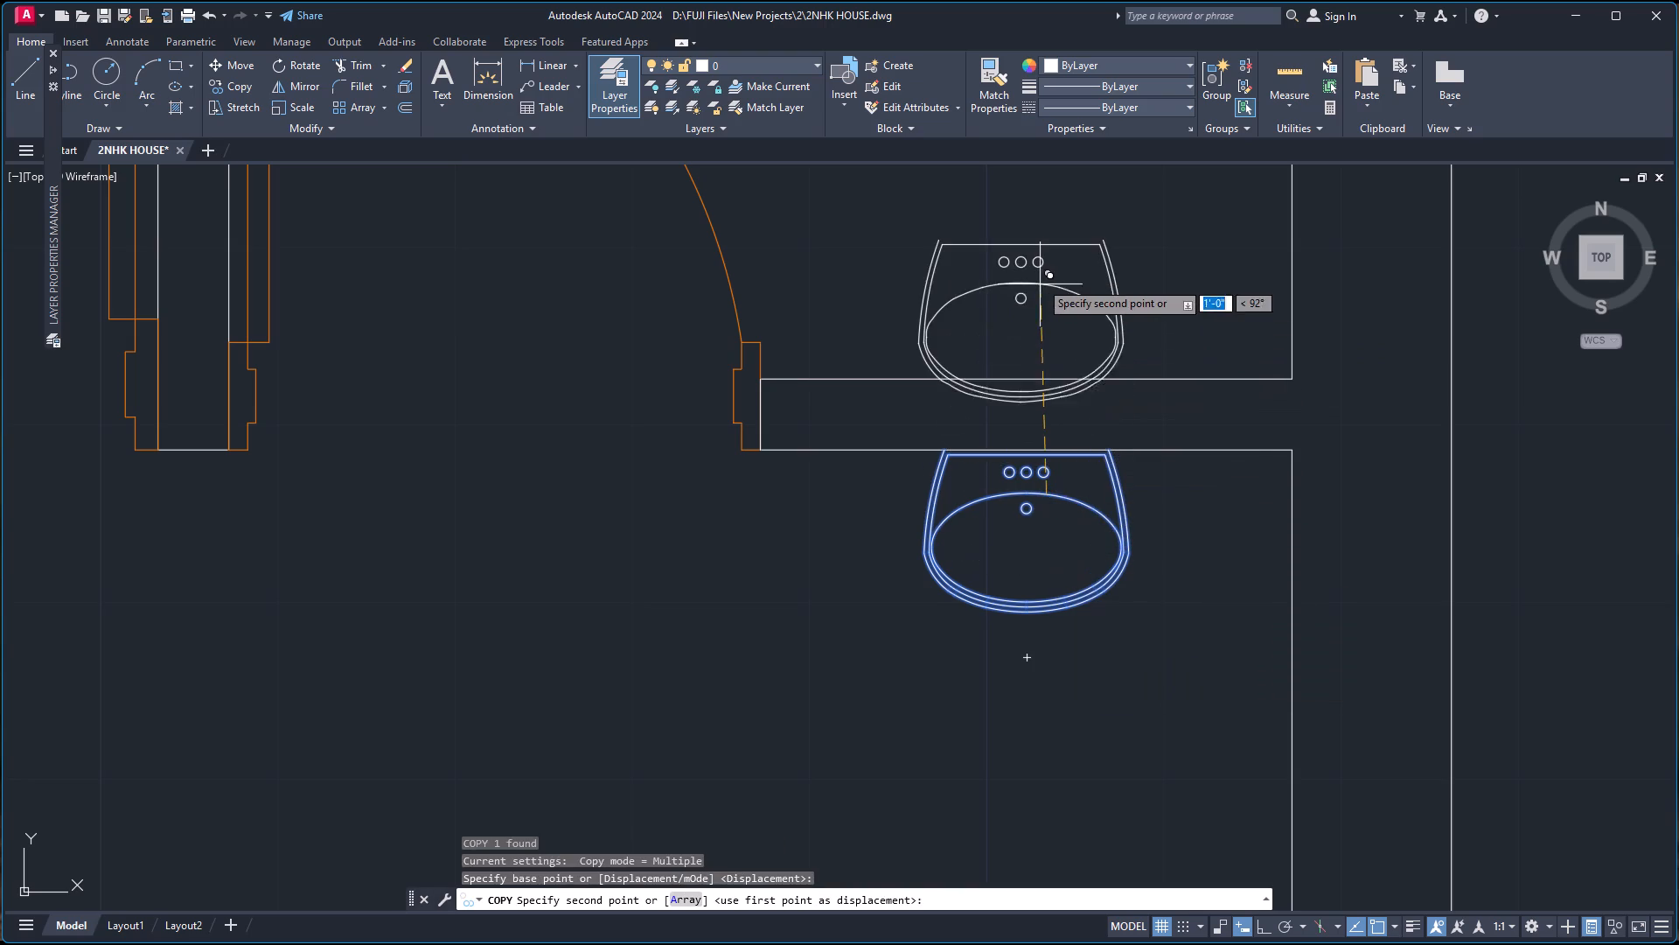
scroll(1038, 263, down, 7)
scroll(1014, 182, down, 2)
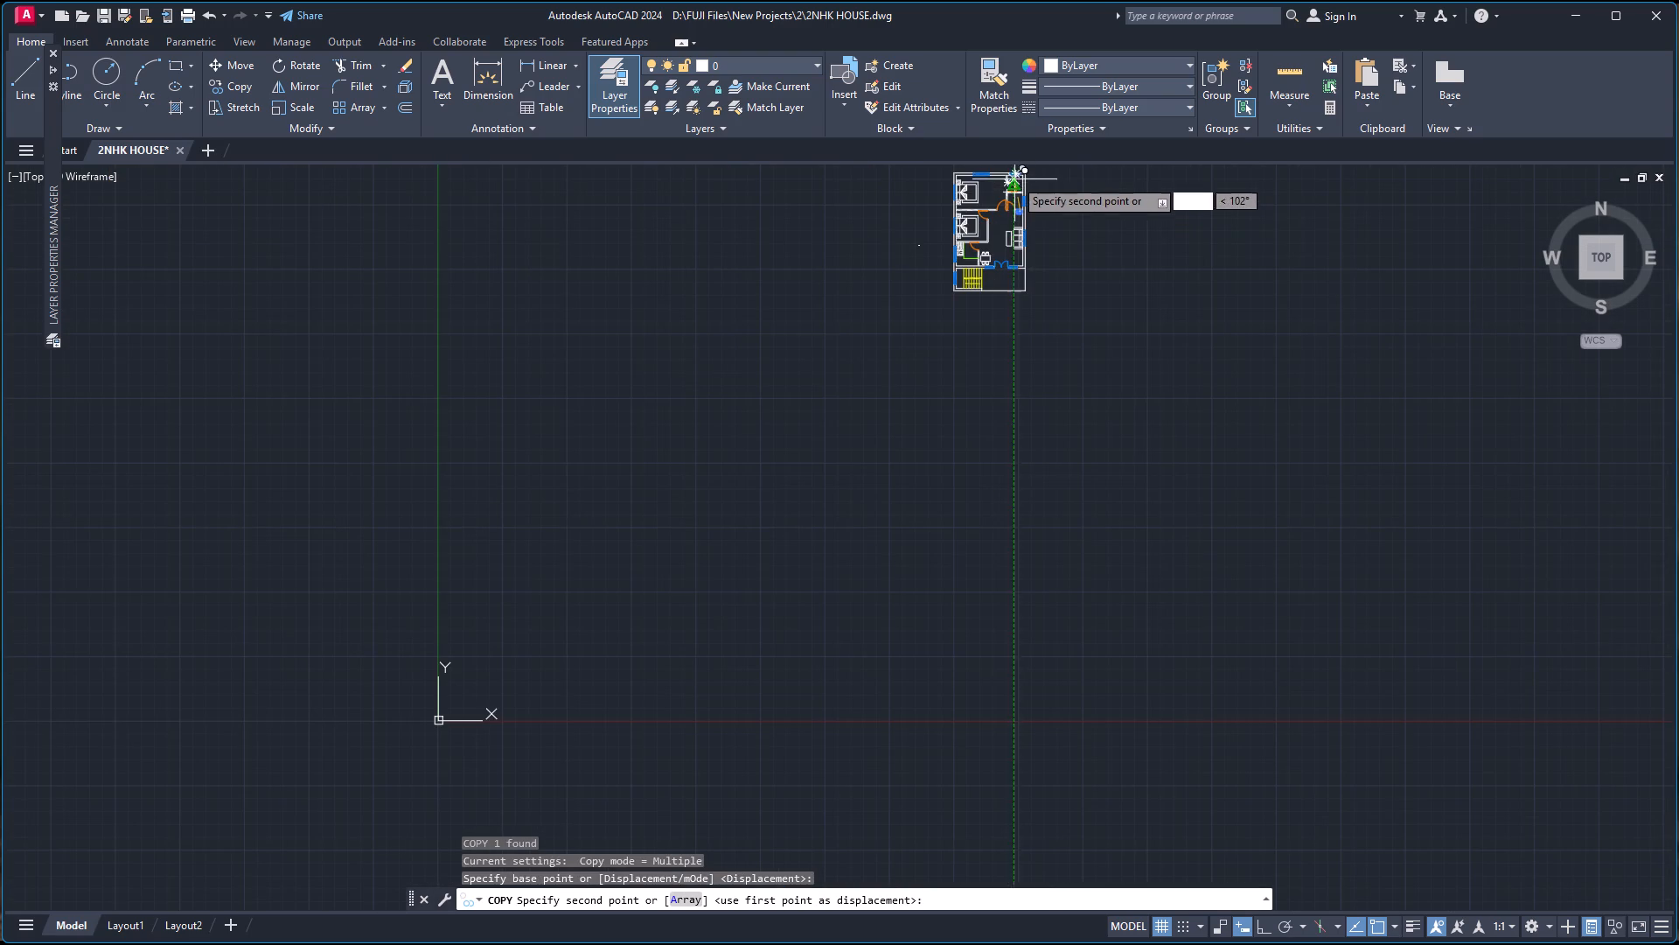
scroll(1014, 161, up, 7)
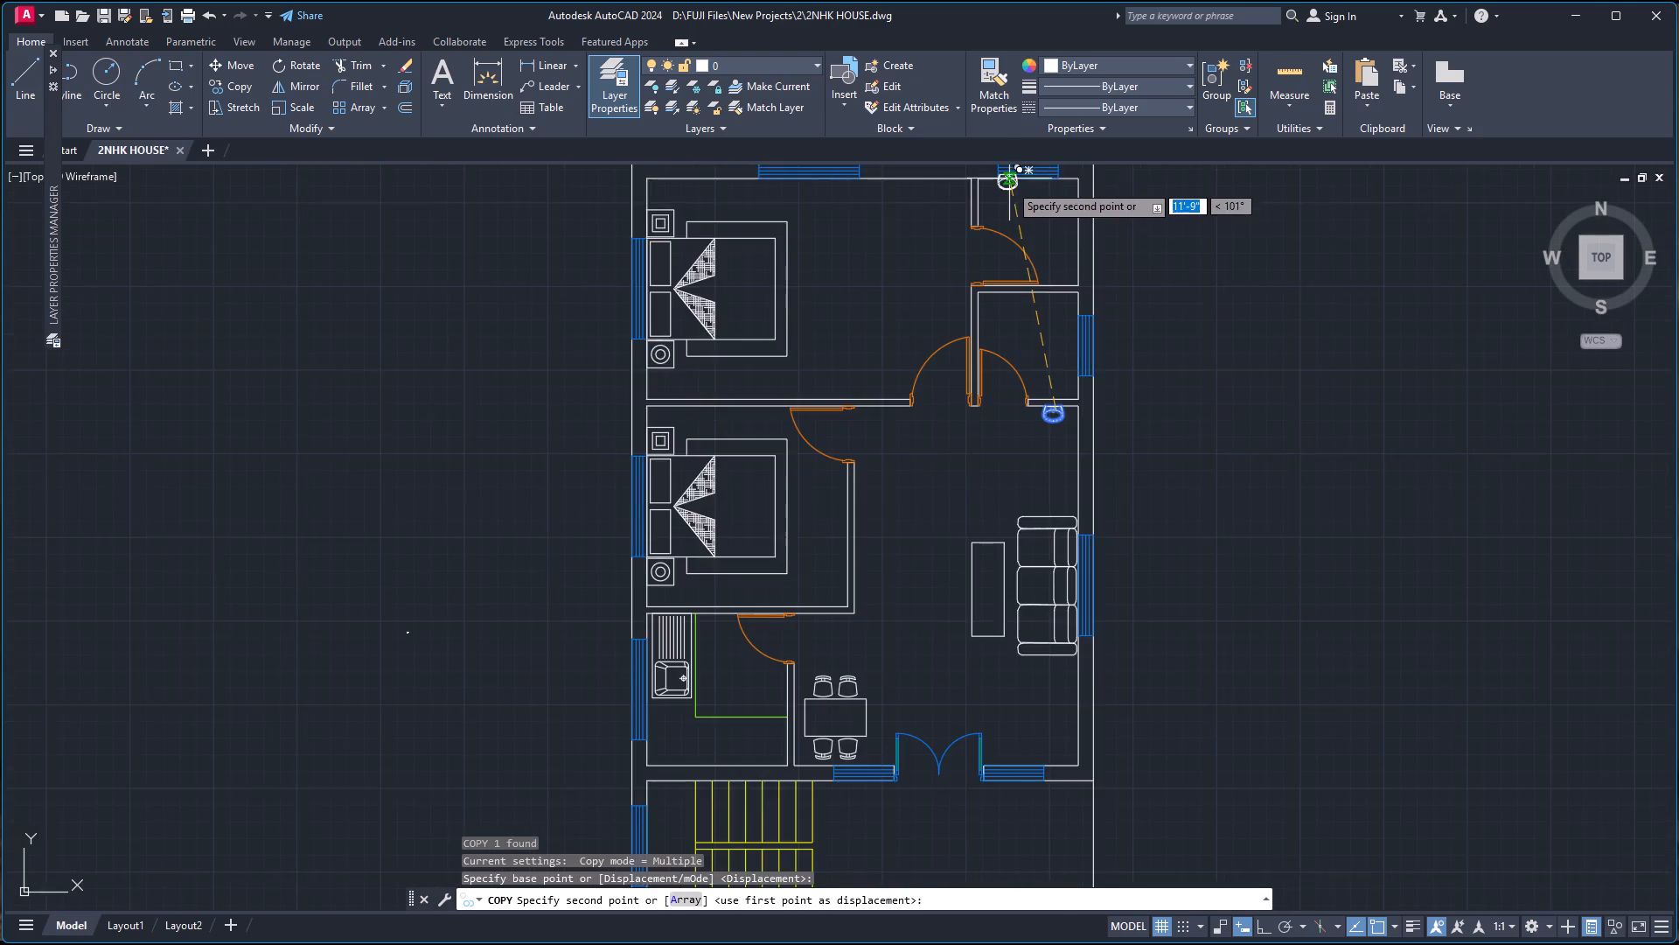
scroll(1007, 227, up, 3)
scroll(1000, 204, down, 3)
scroll(1013, 187, up, 3)
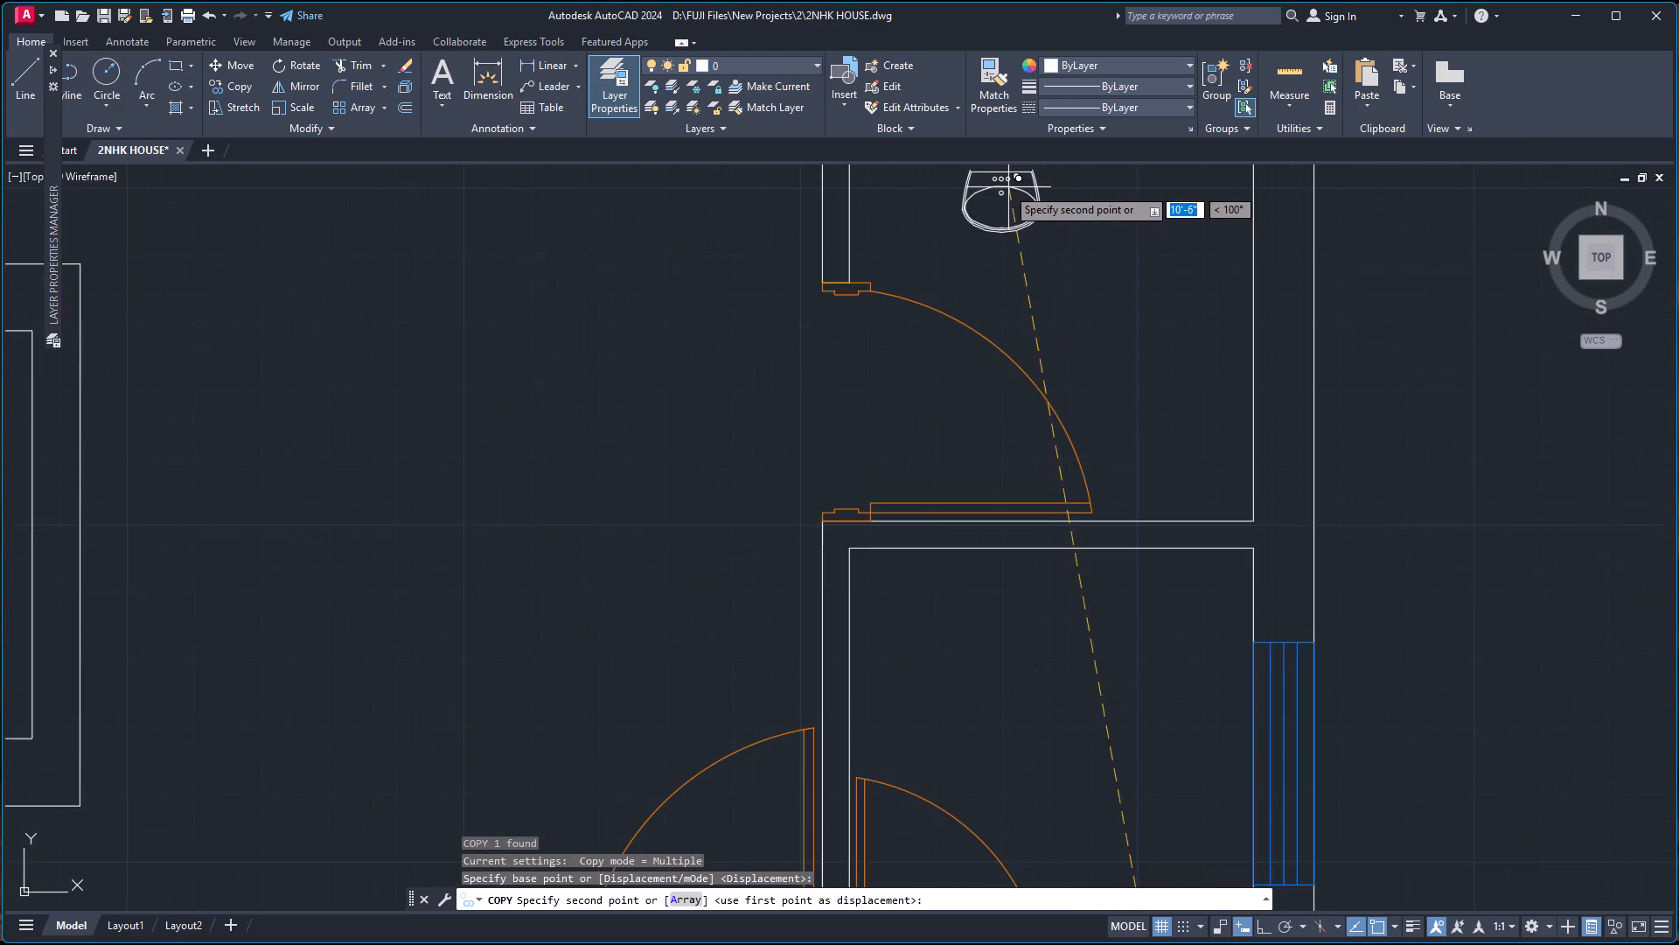
scroll(980, 197, up, 1)
click(952, 199)
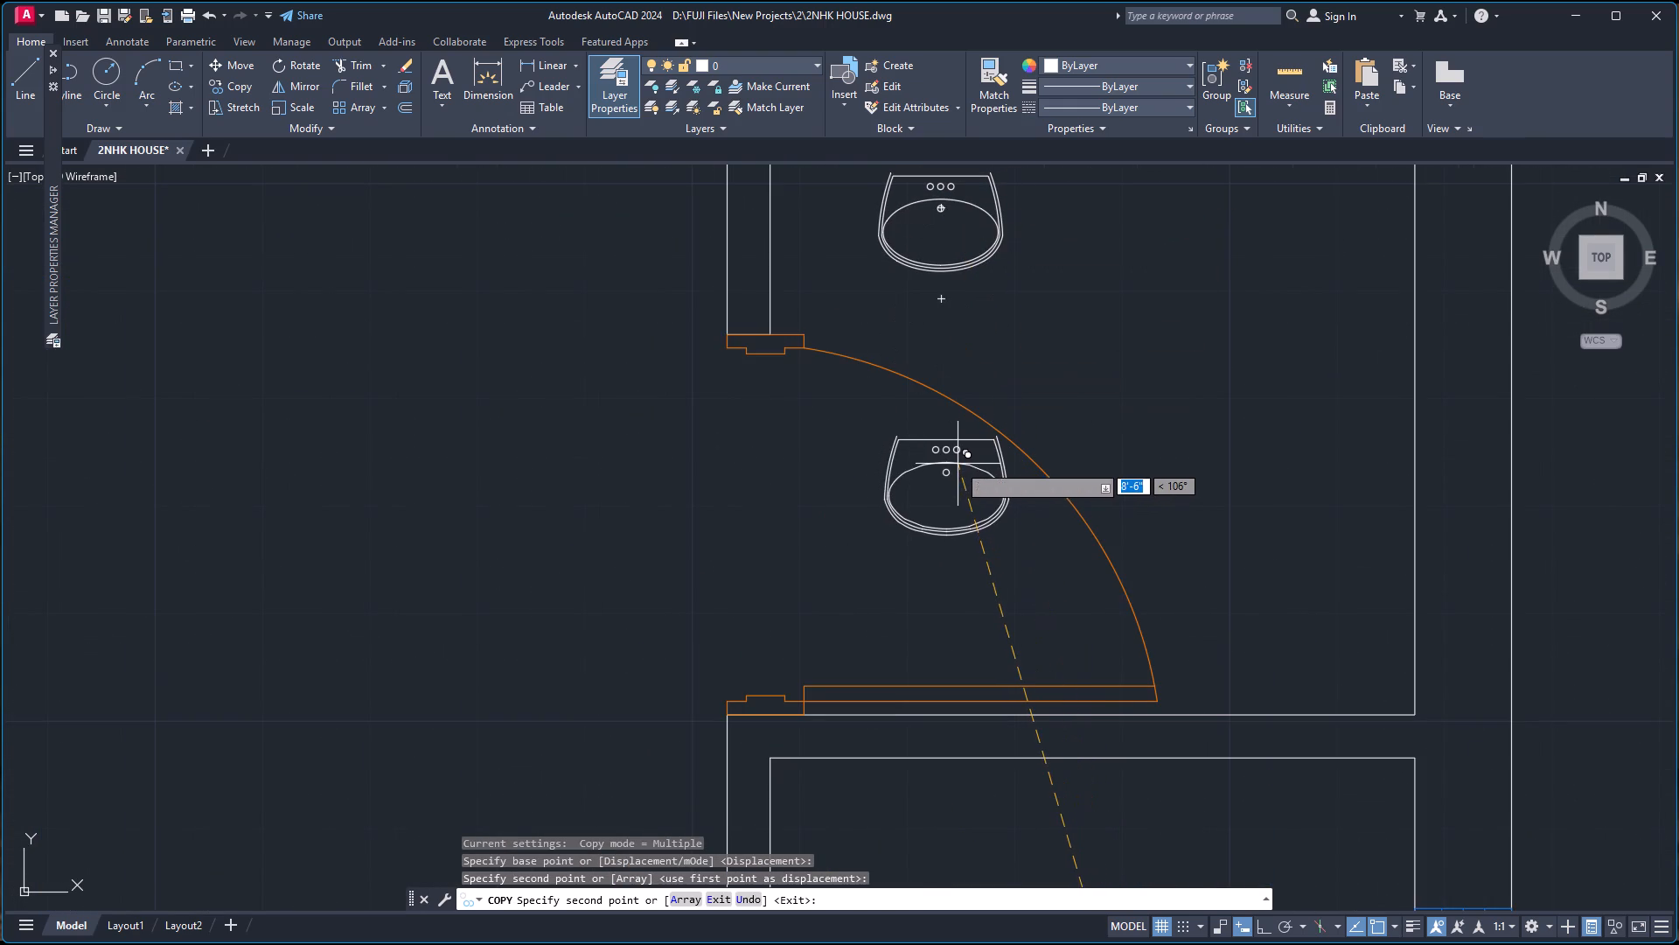
key(Escape)
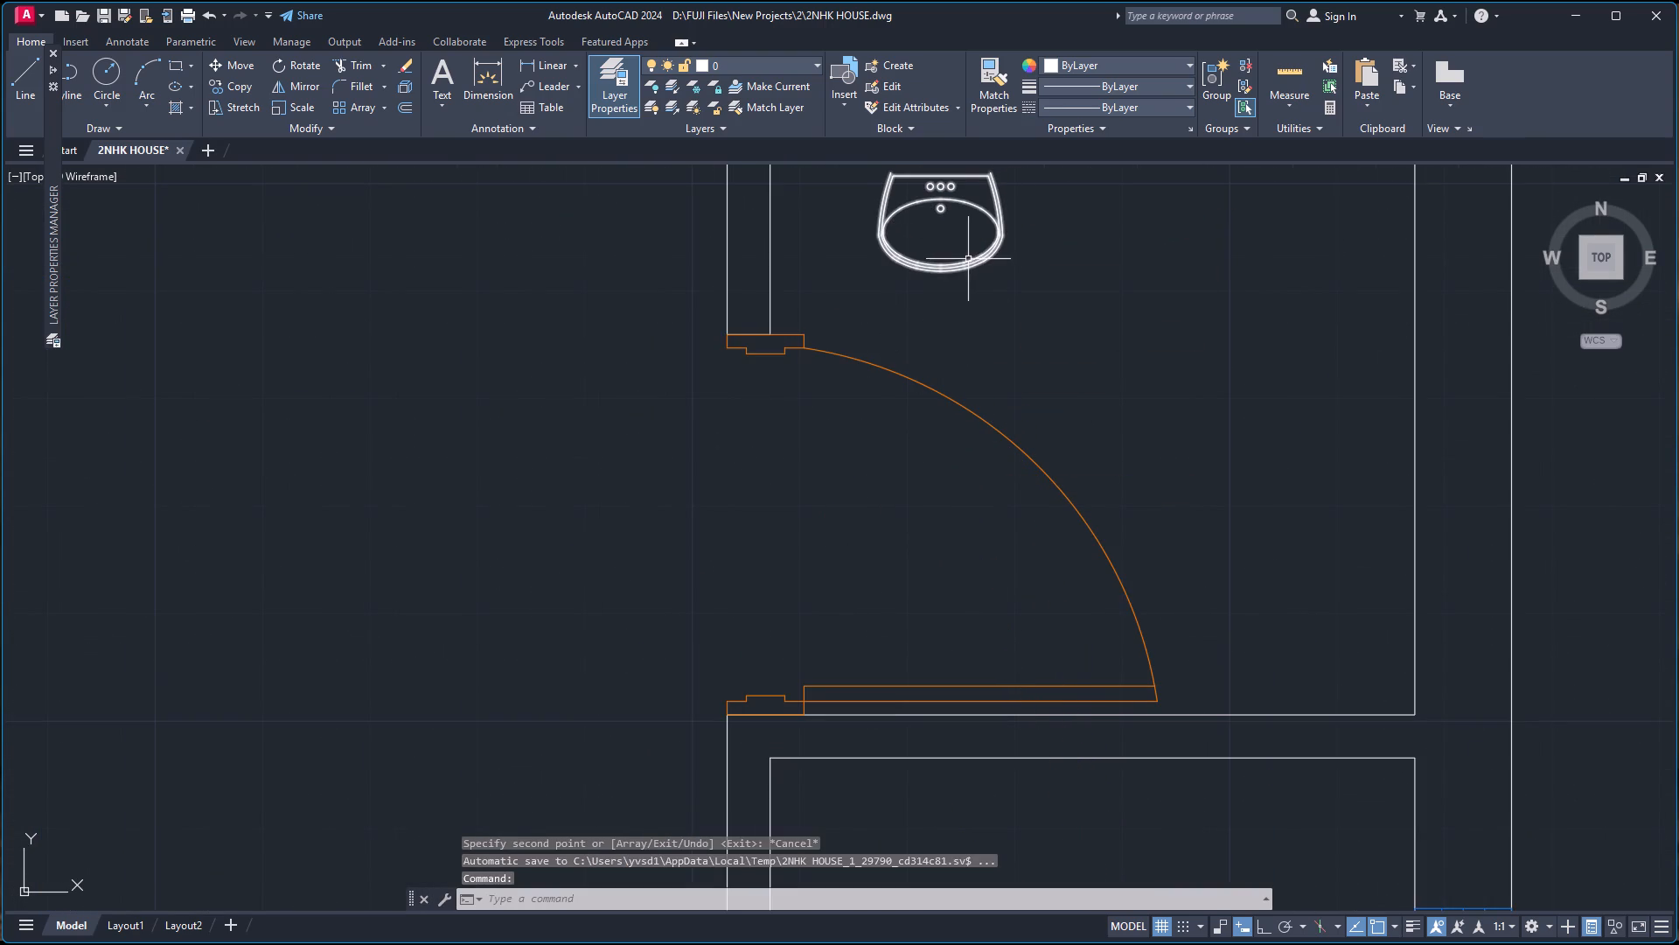
Rotate the copied washbasin in the northeast room 90° counterclockwise about its northeast corner, with ortho on.
click(965, 260)
text(RO)
key(Return)
scroll(1000, 304, down, 5)
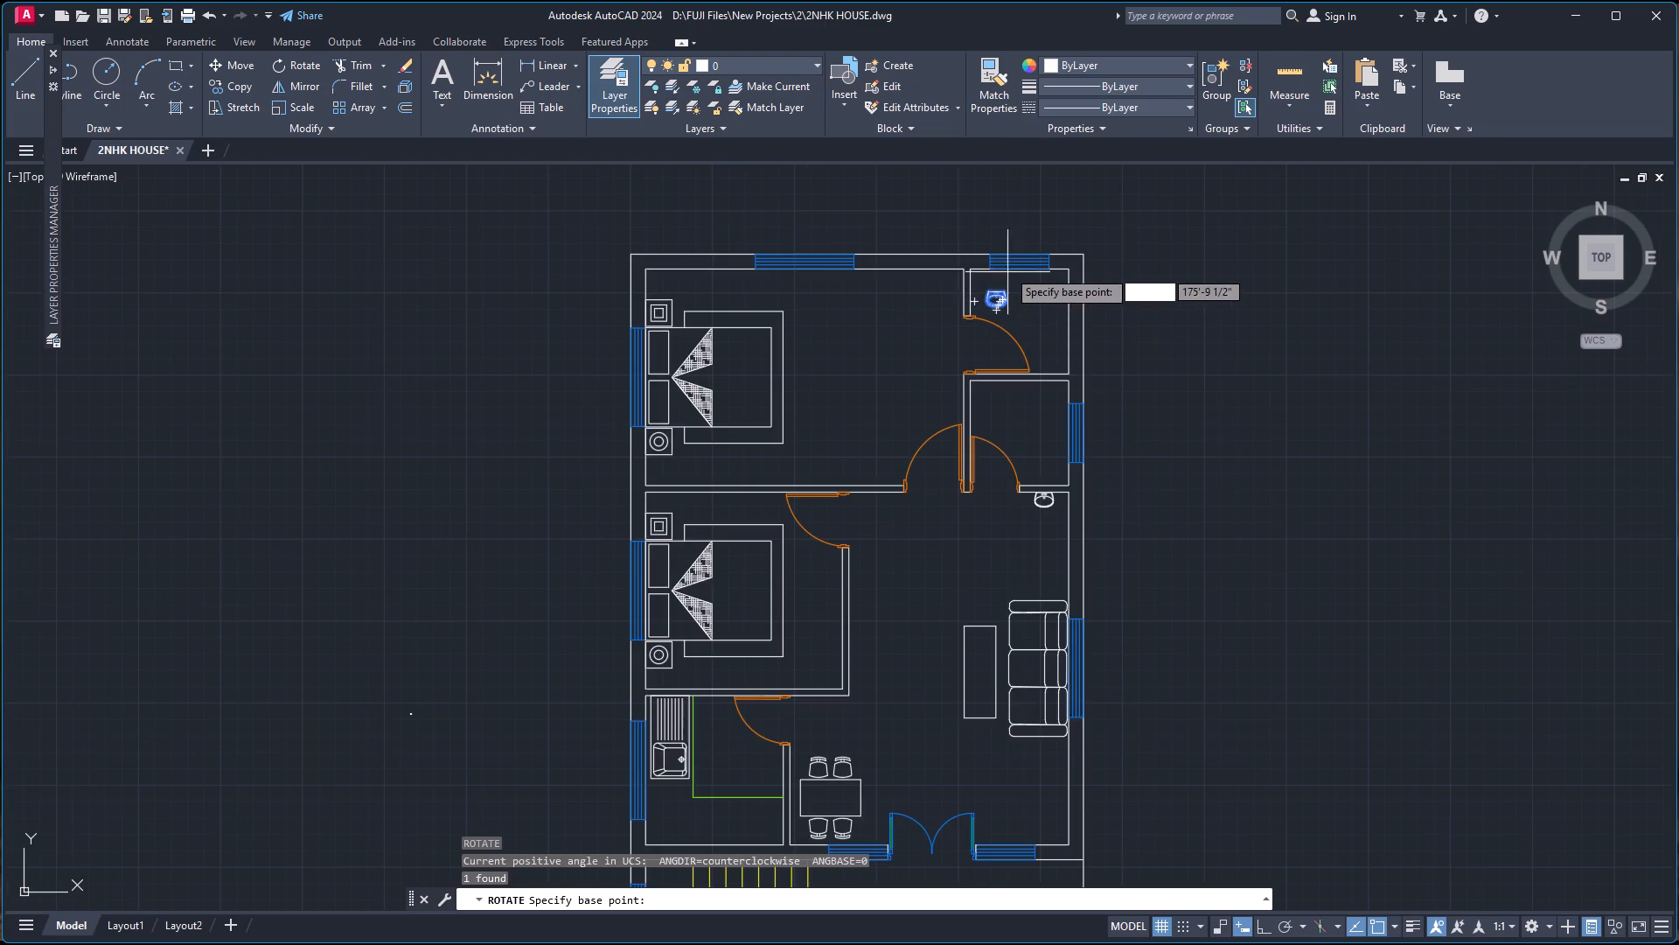
scroll(1002, 255, up, 4)
scroll(958, 408, up, 2)
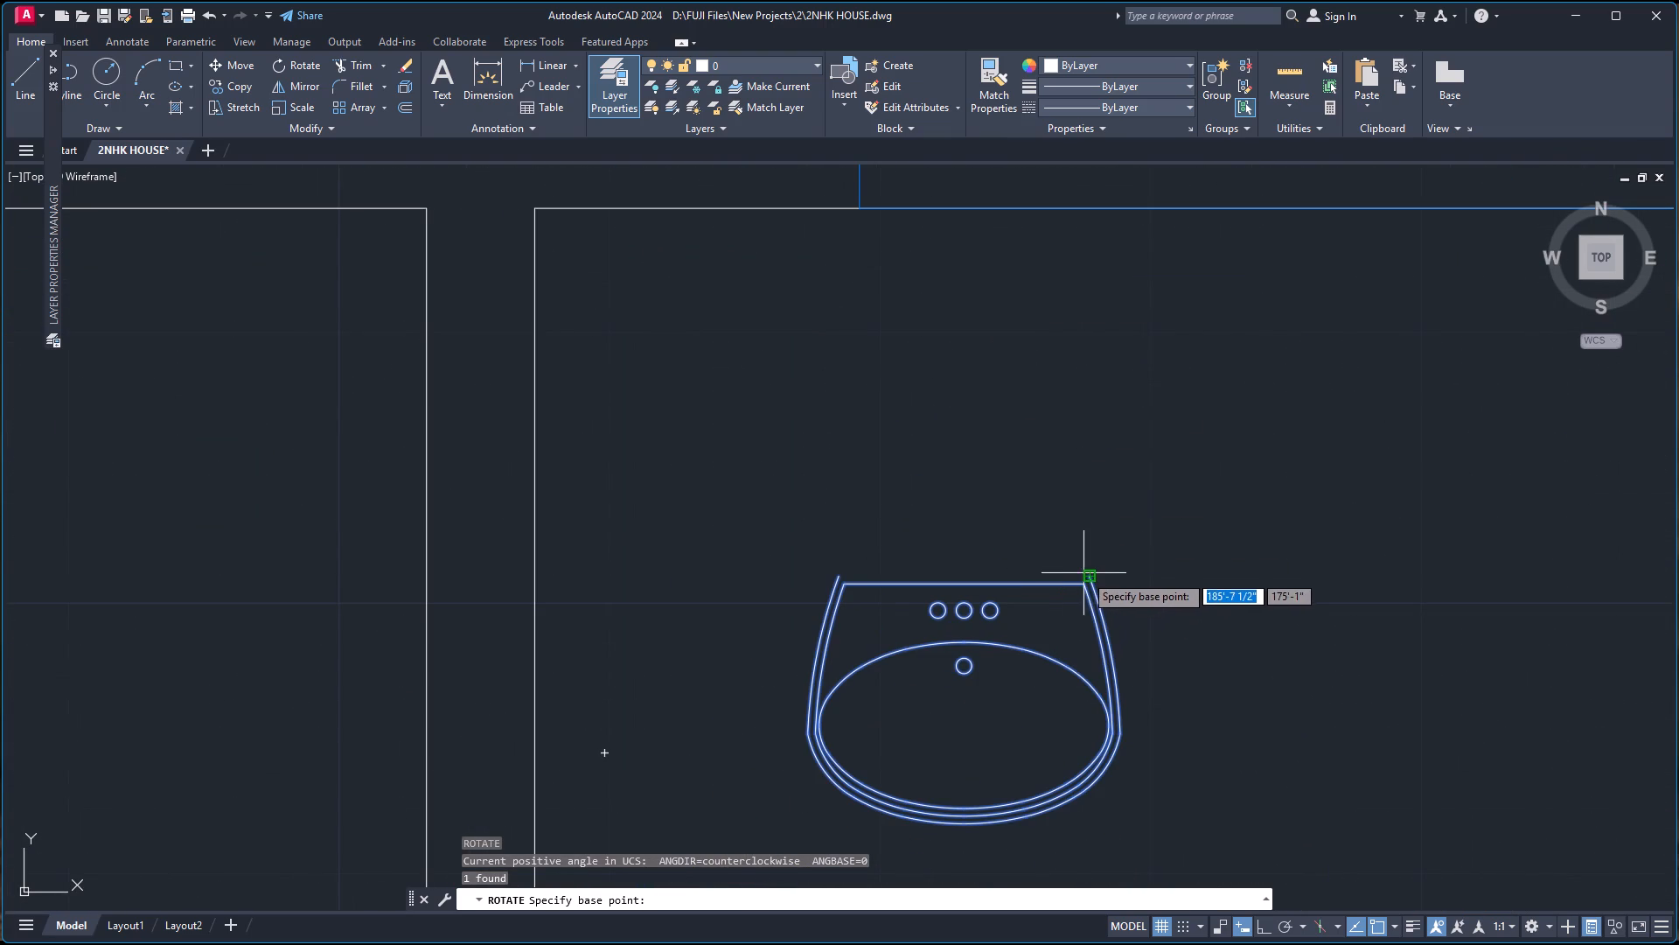
click(1087, 578)
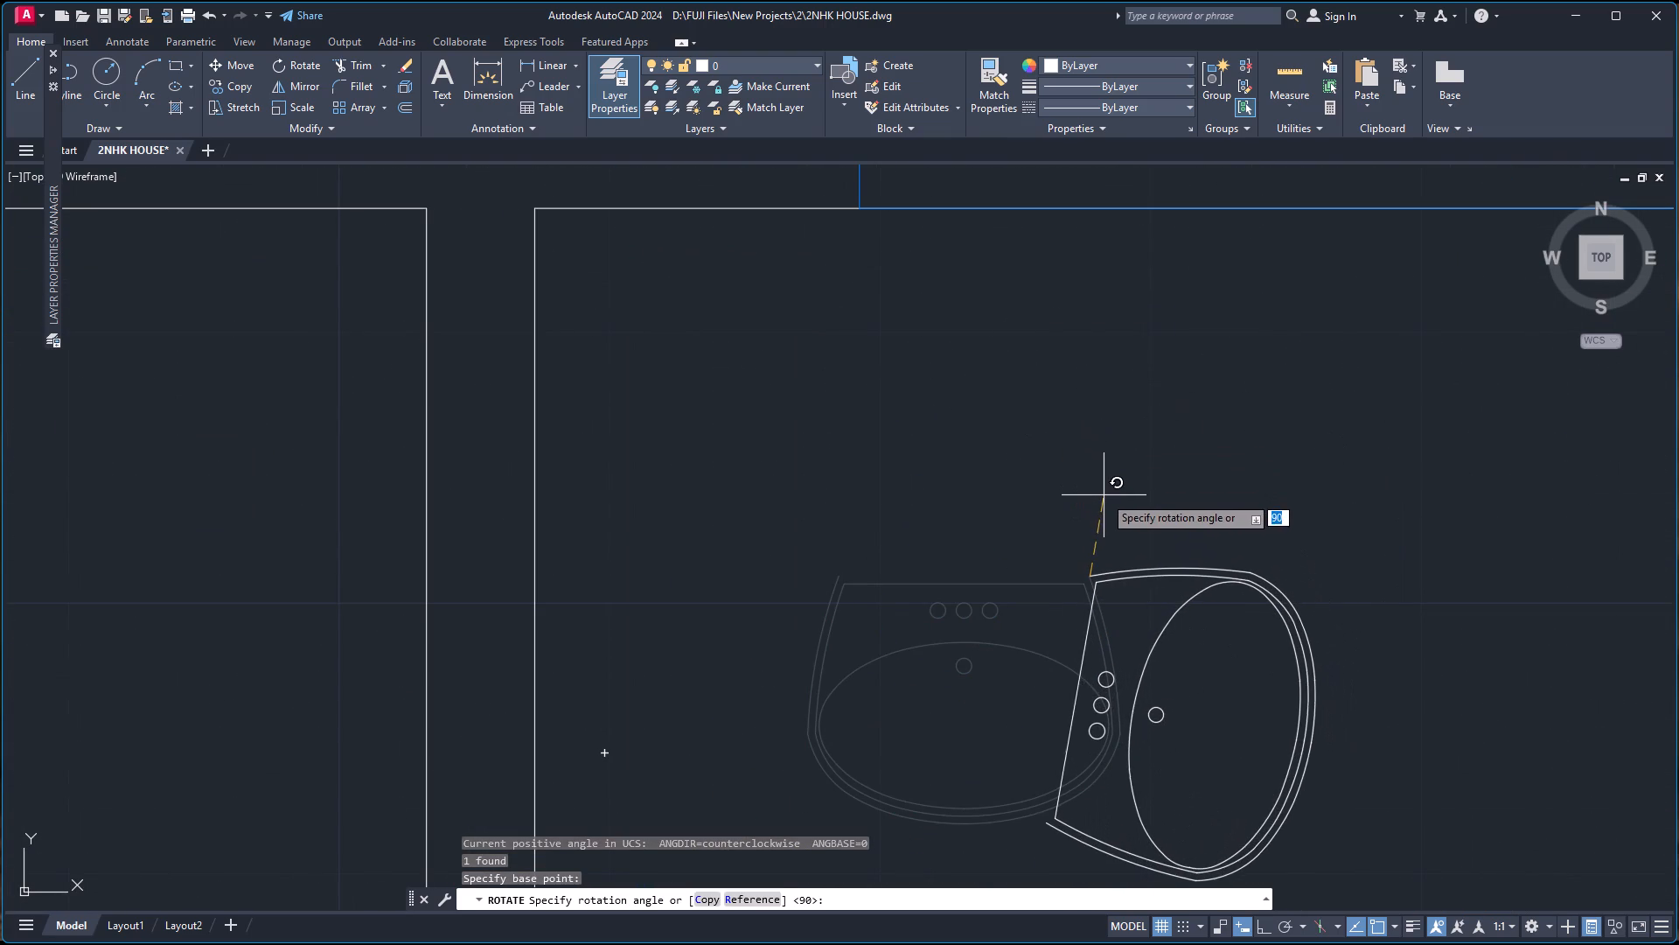
key(F8)
click(1096, 479)
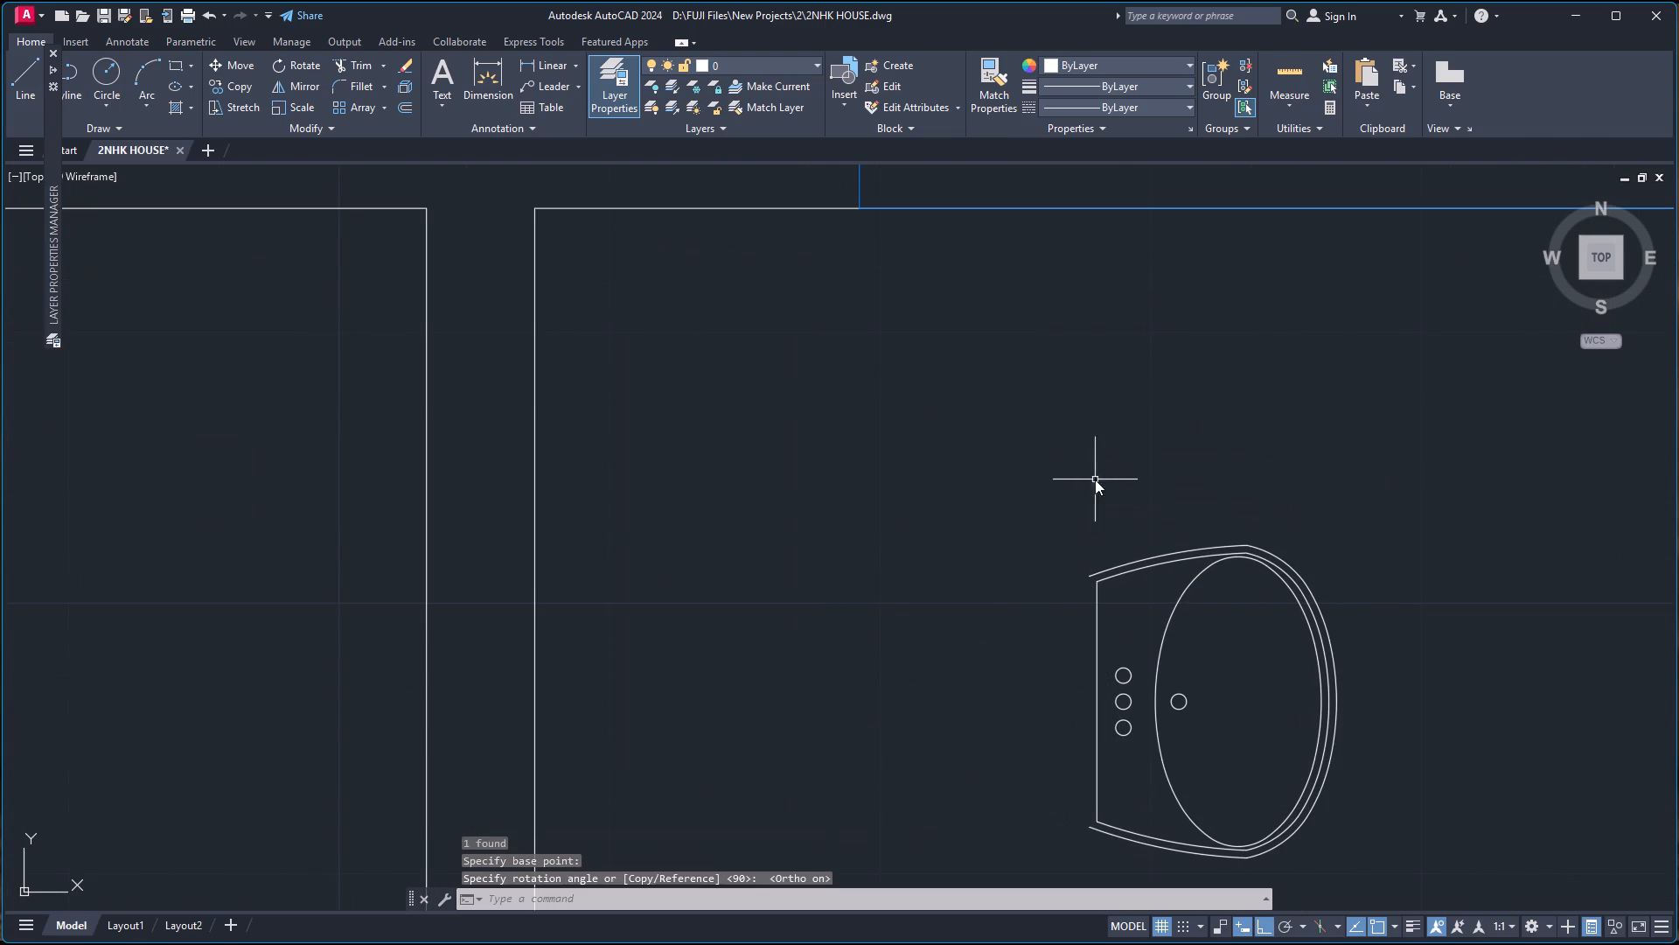
Move the northeast room's washbasin west by its northwest tip so its back meets the west wall face, with ortho off.
click(1093, 572)
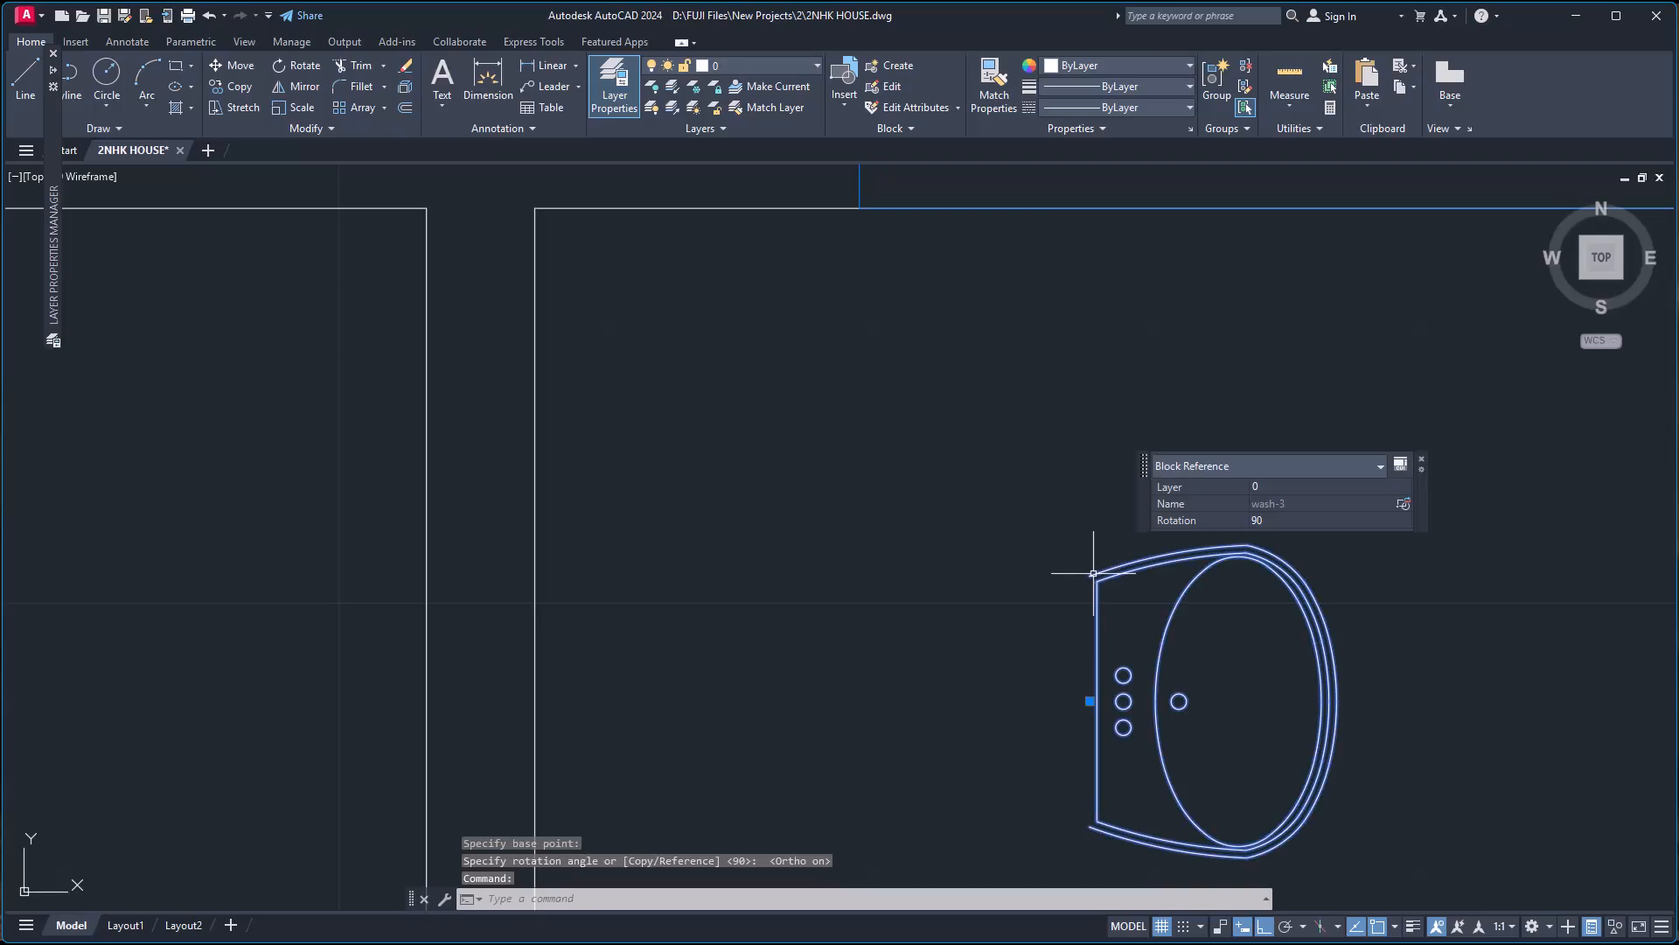
key(m)
key(Return)
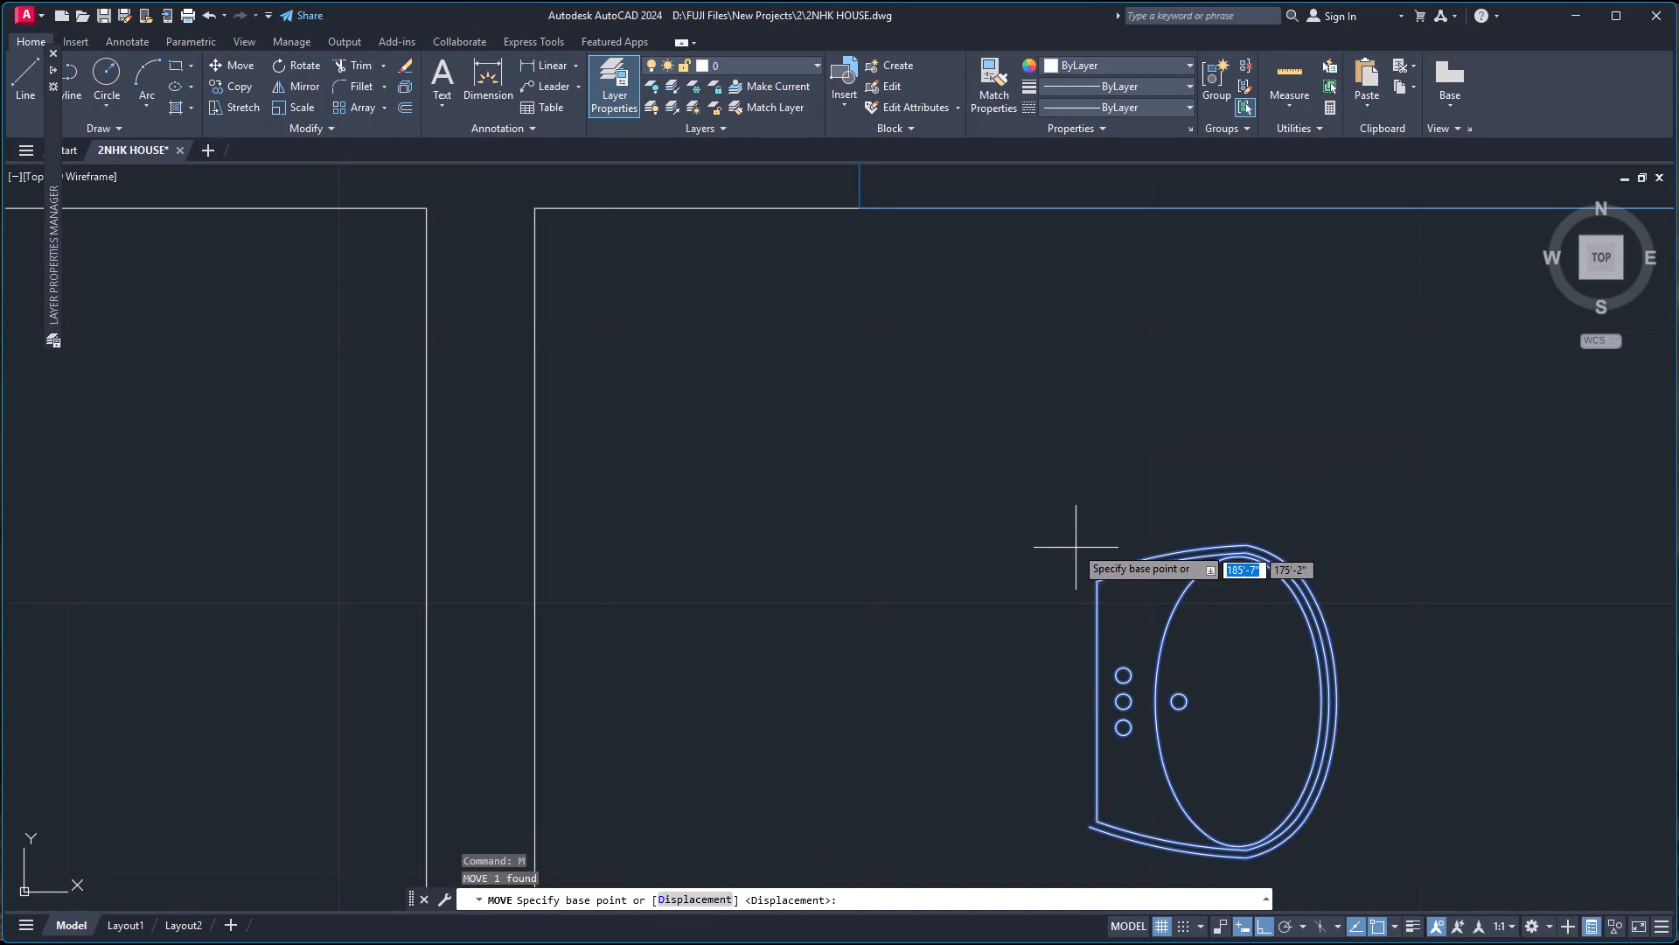
click(1091, 573)
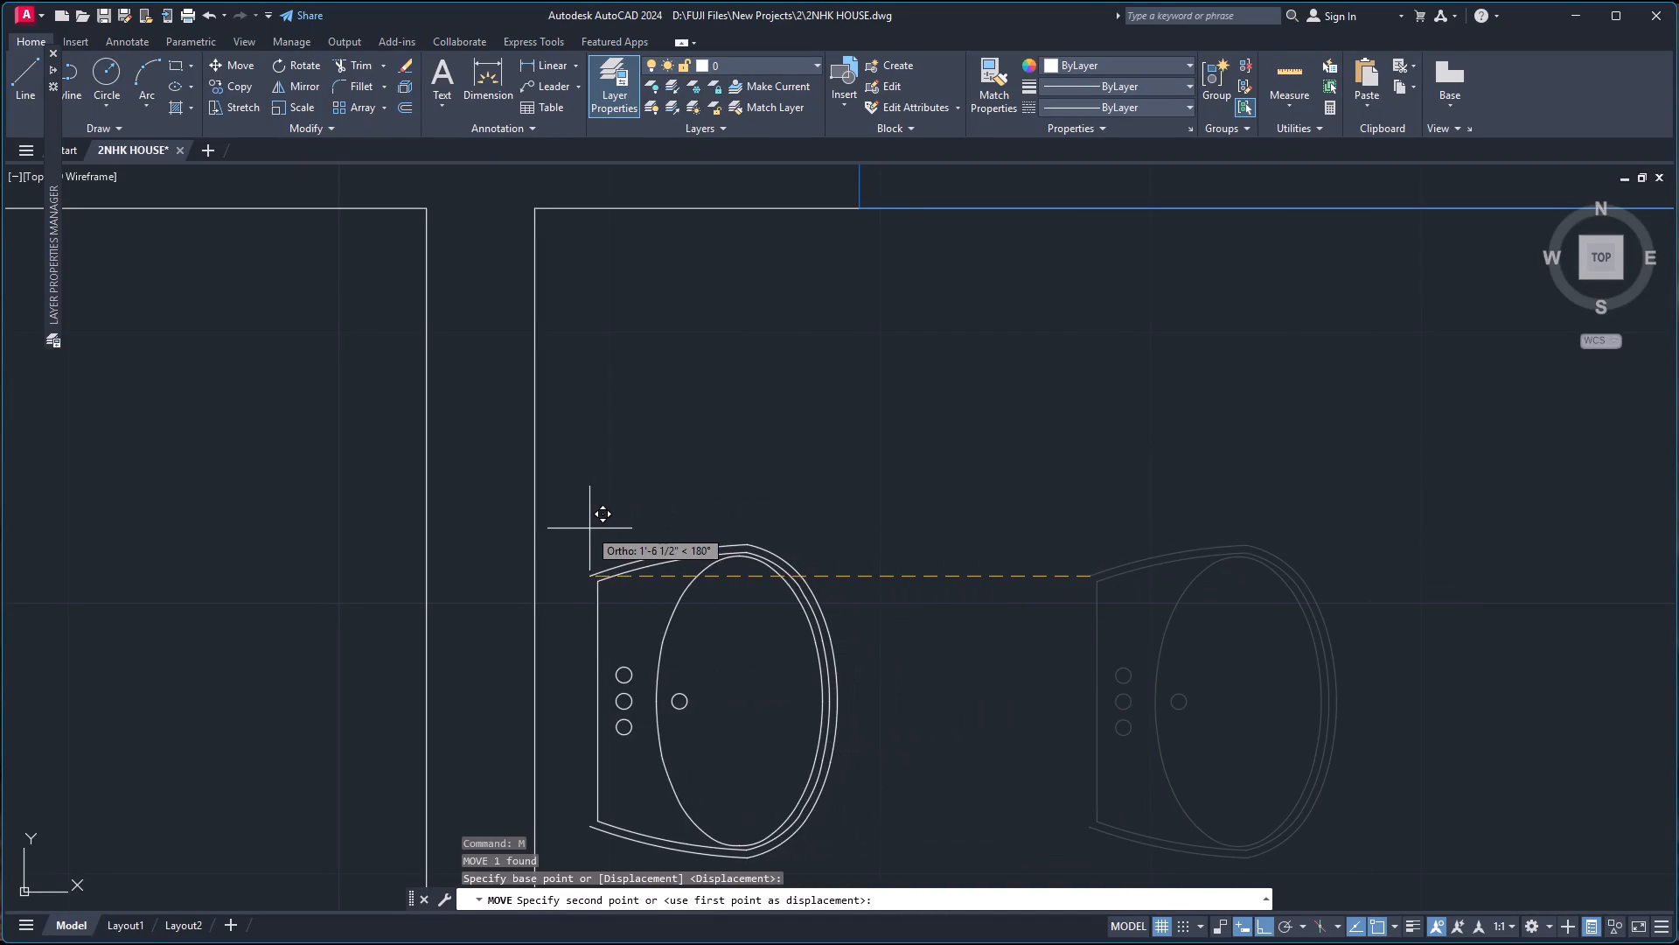
scroll(537, 550, down, 2)
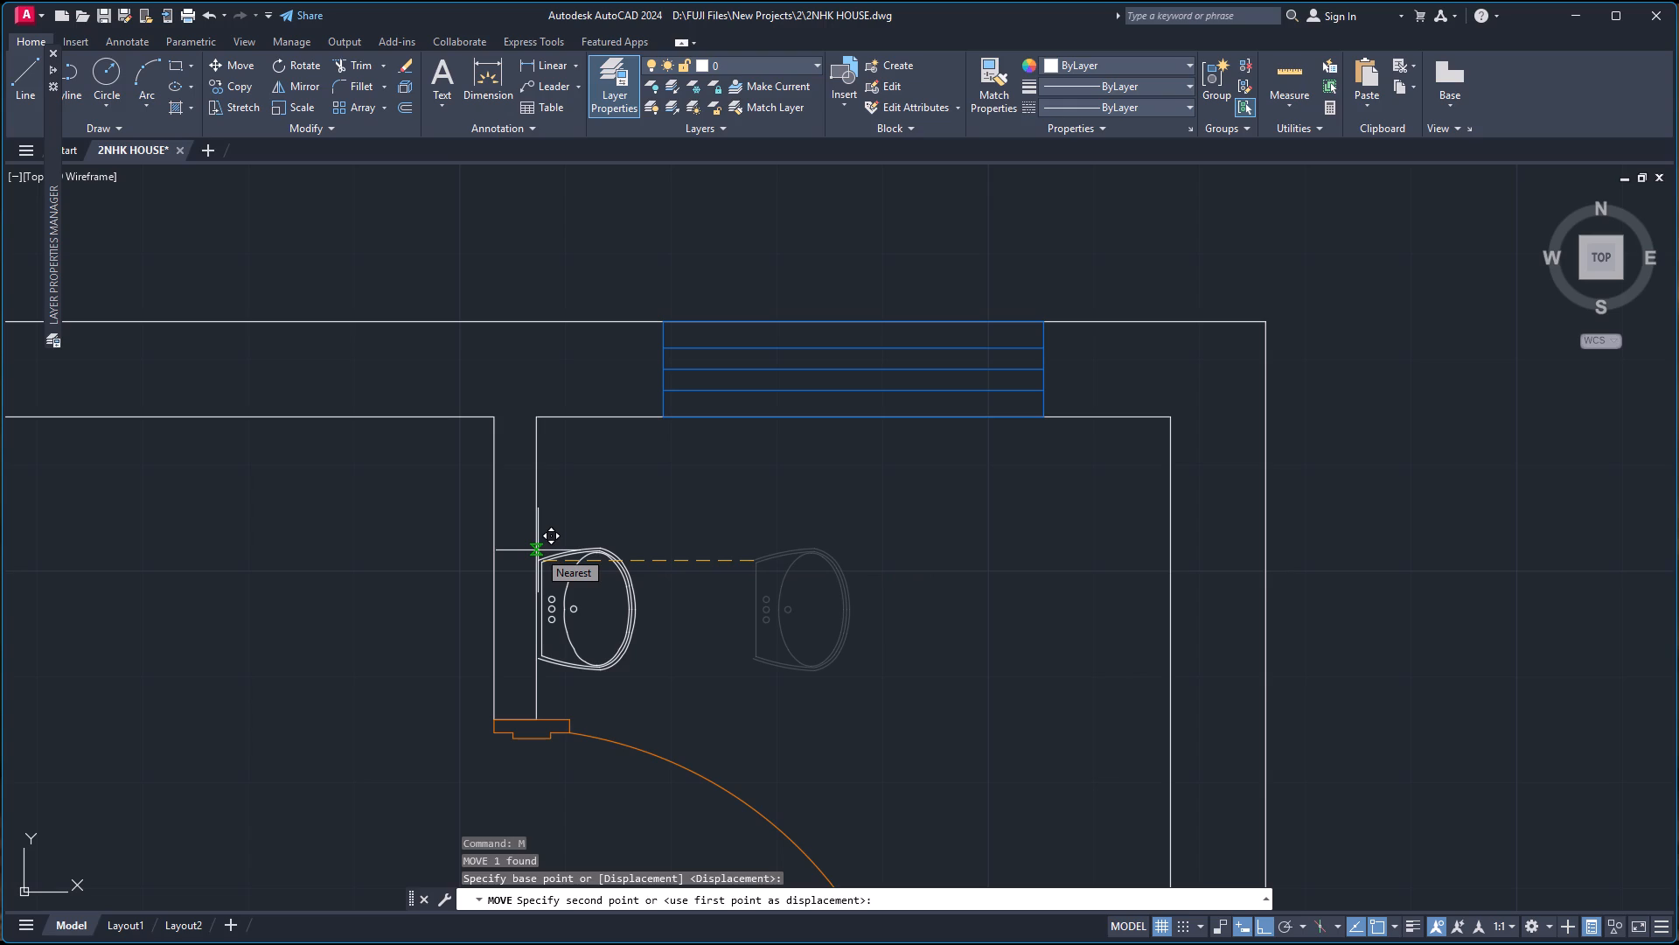
key(F8)
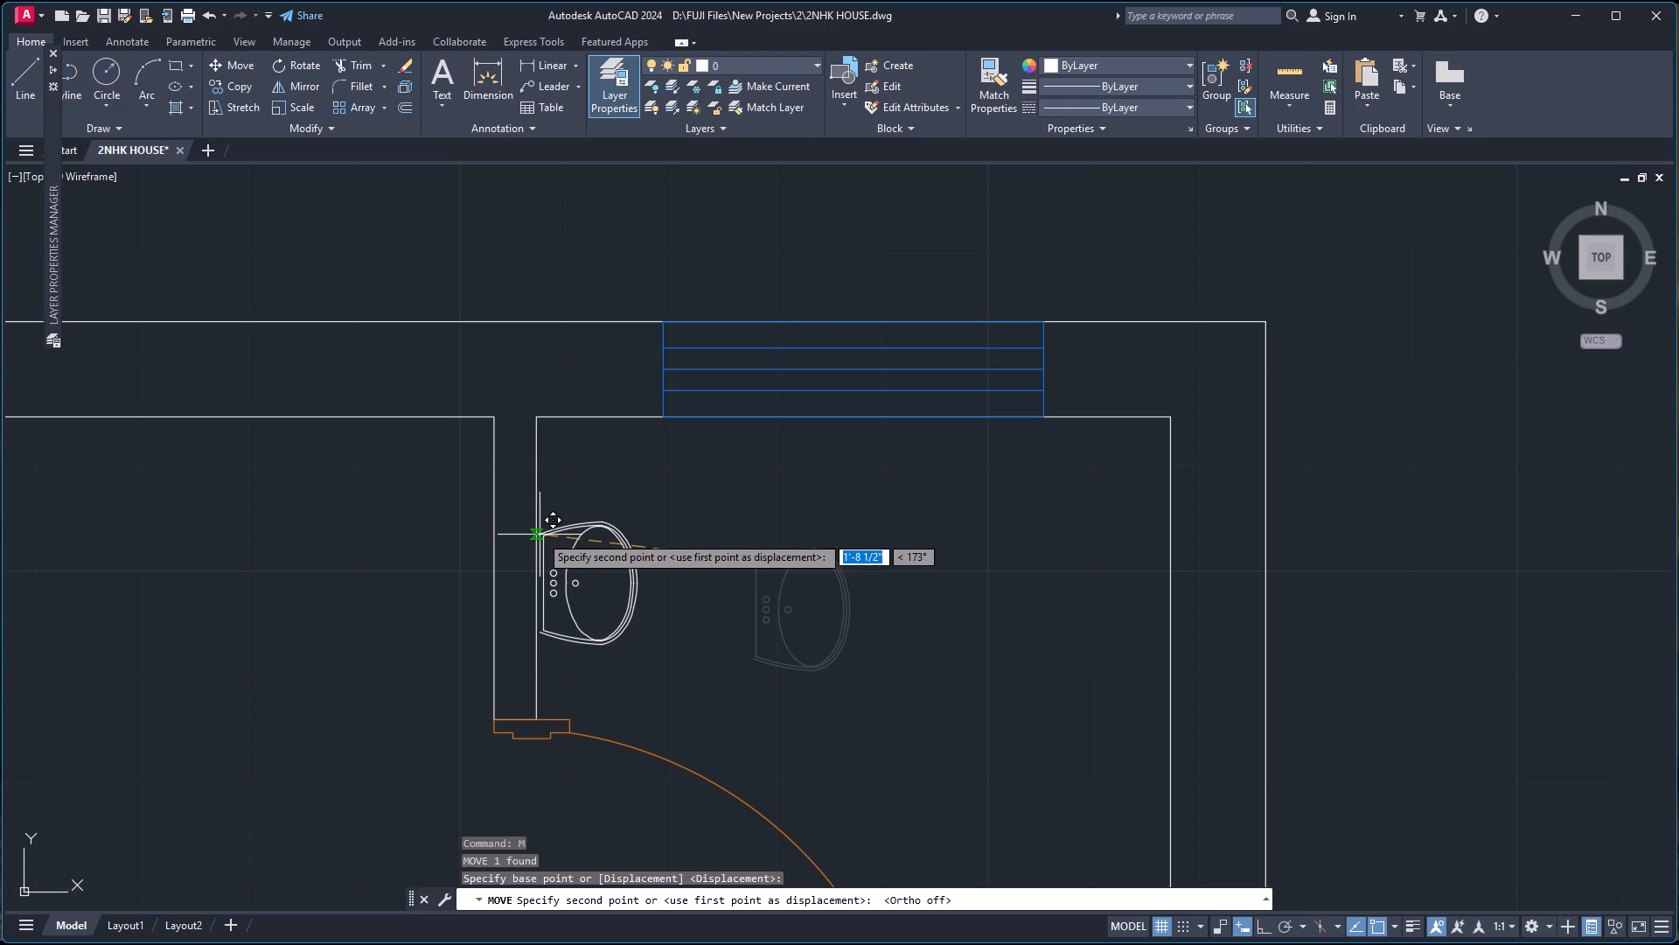
scroll(540, 535, up, 4)
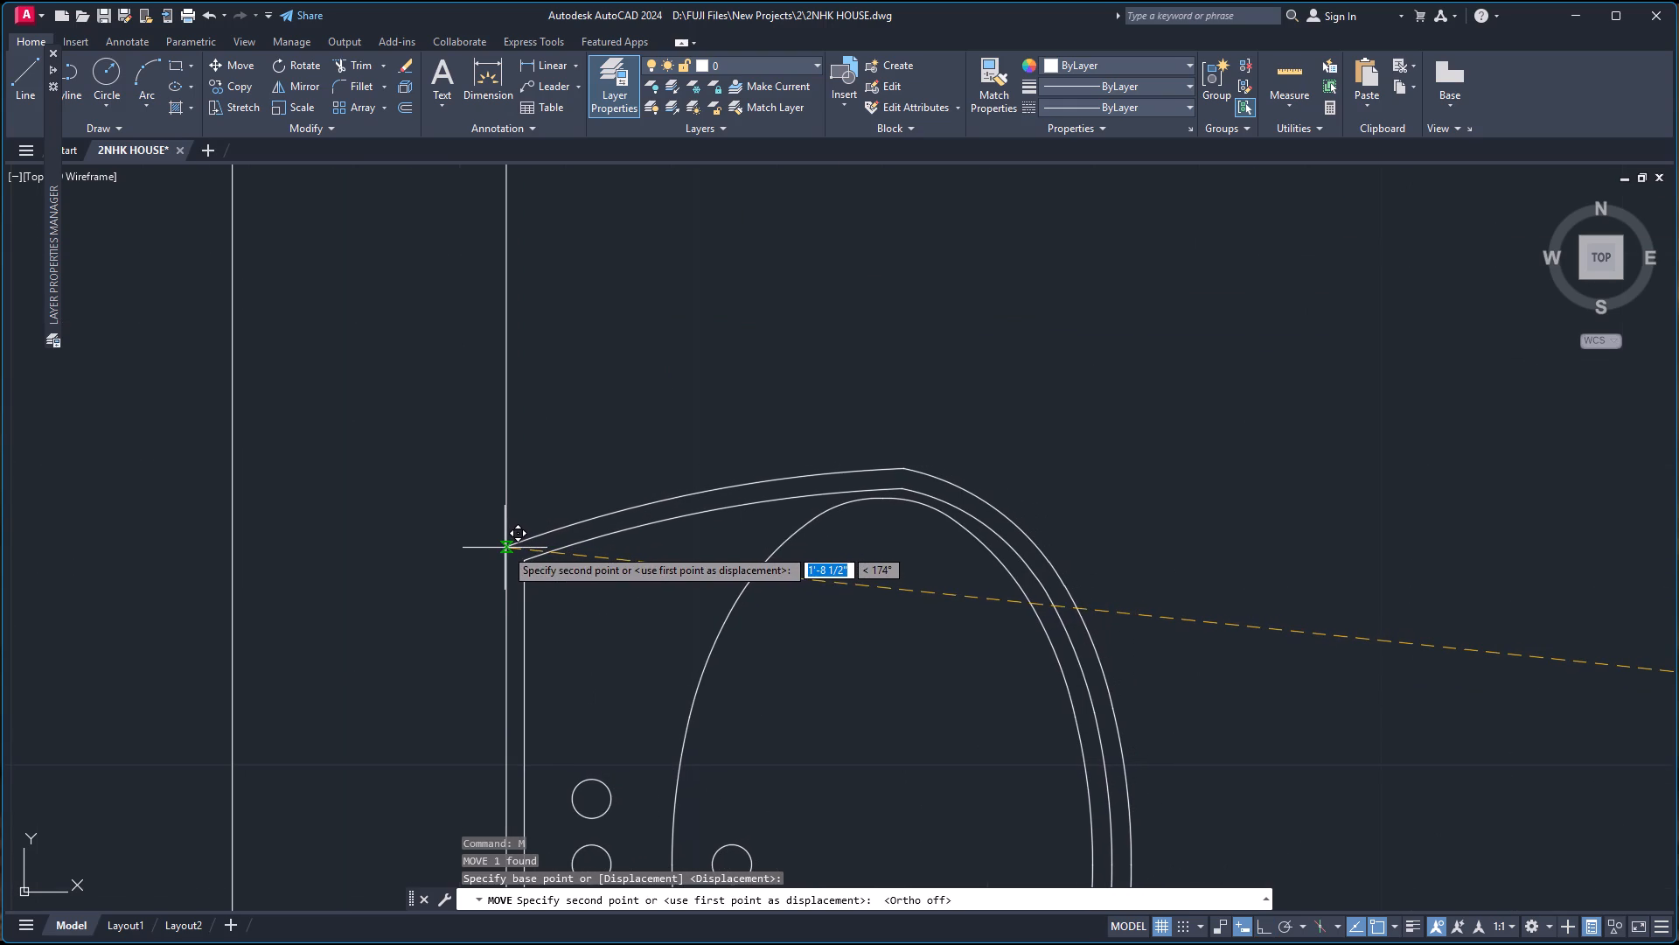
click(503, 538)
Enlarge the toilet block west of the house freehand from its tank's back midpoint, by a scaling distance of about 11".
scroll(596, 518, down, 5)
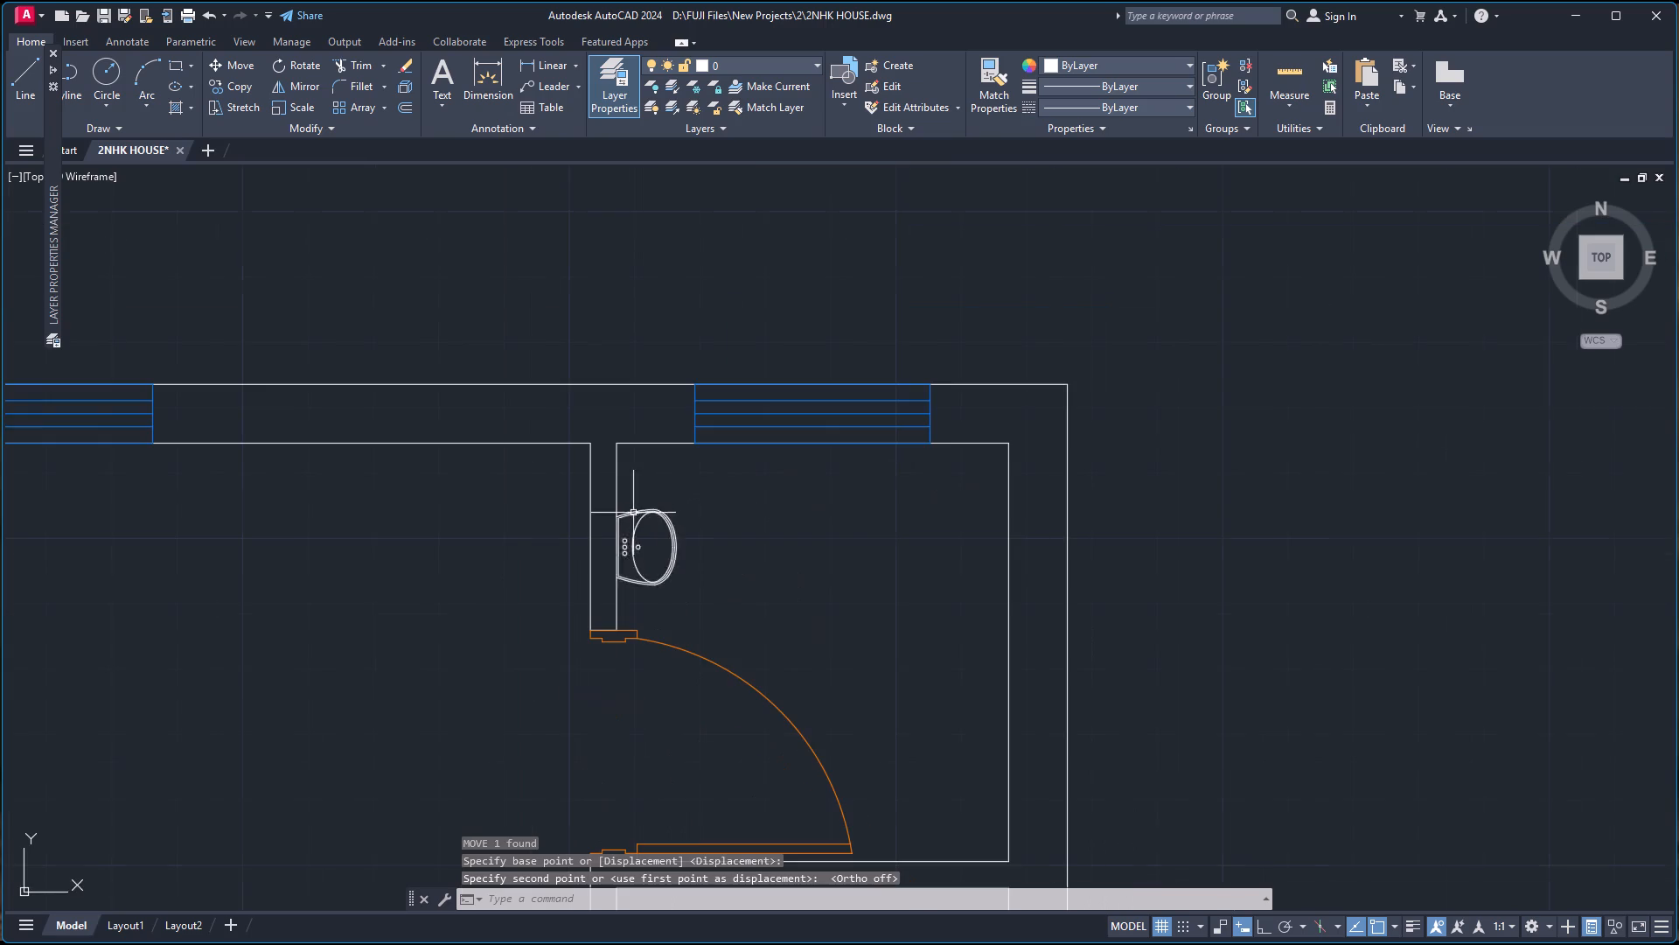
scroll(782, 605, down, 4)
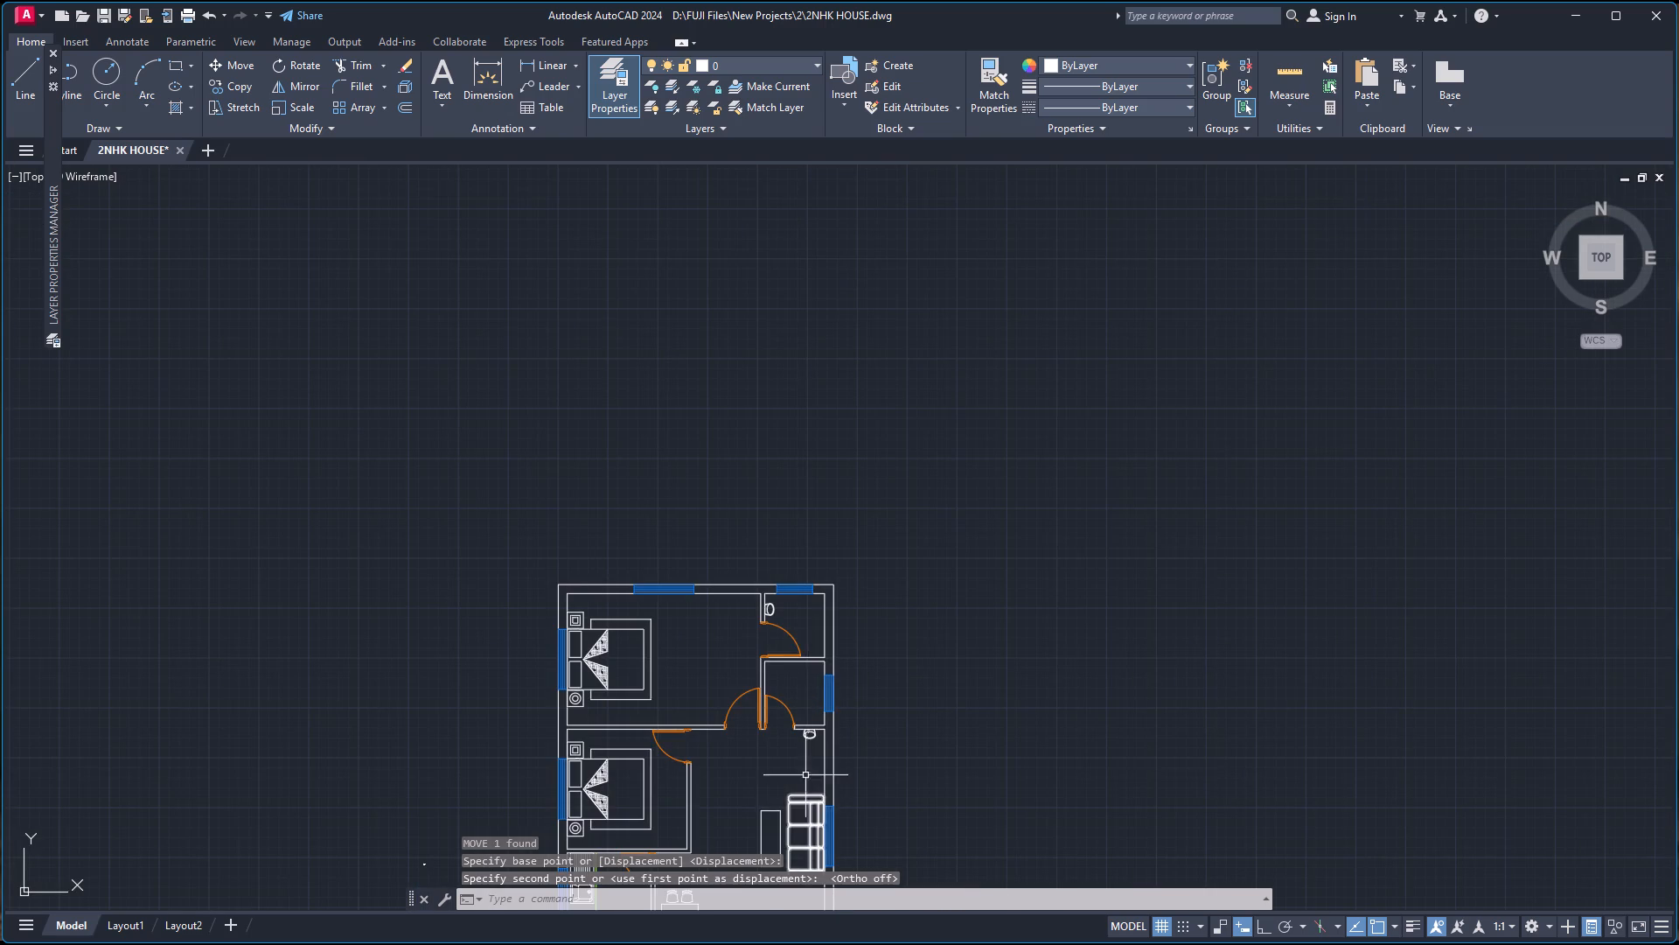
scroll(887, 706, down, 2)
scroll(853, 846, up, 1)
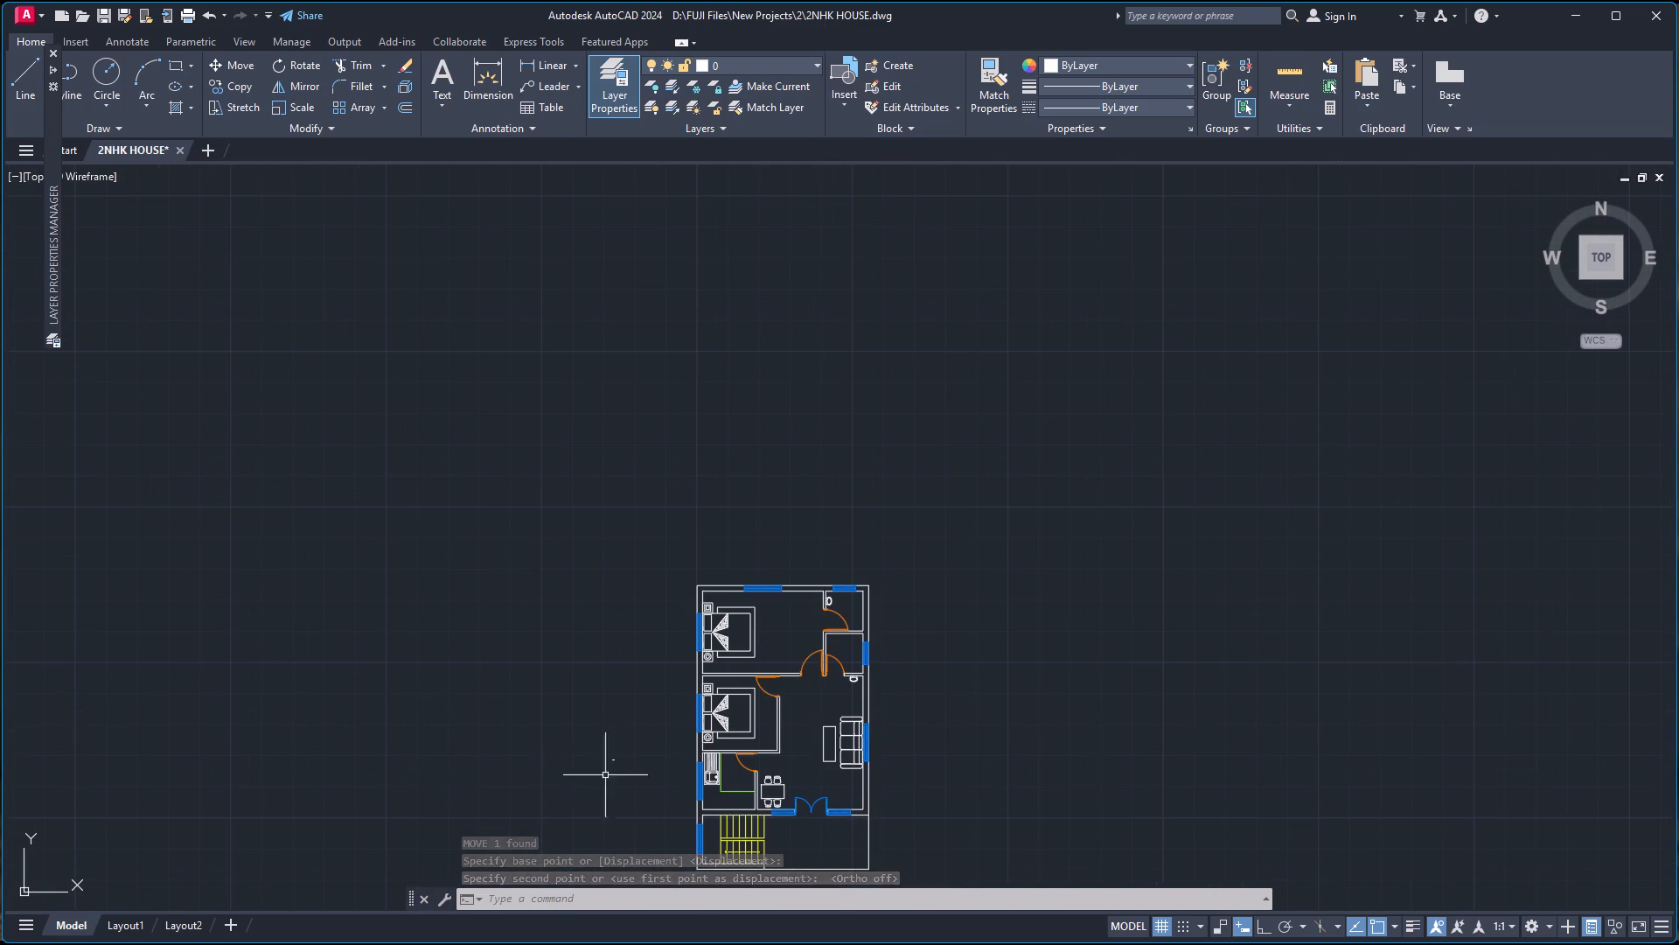
scroll(621, 787, up, 4)
scroll(524, 537, up, 3)
scroll(580, 848, up, 3)
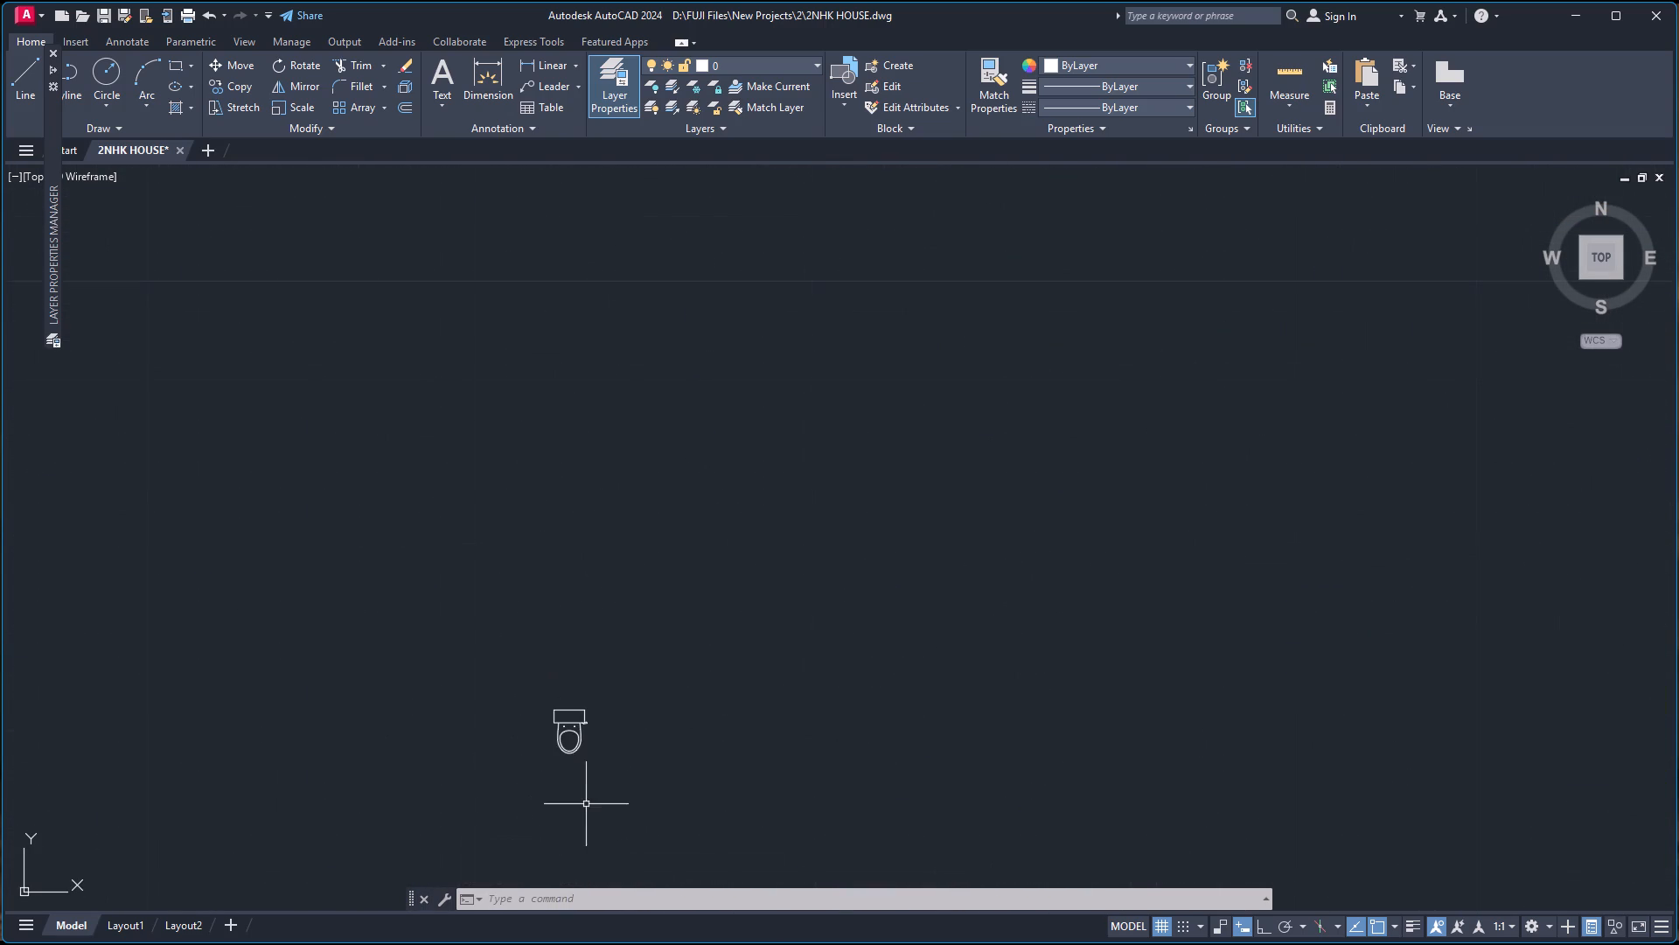
scroll(567, 733, up, 3)
click(469, 605)
click(708, 846)
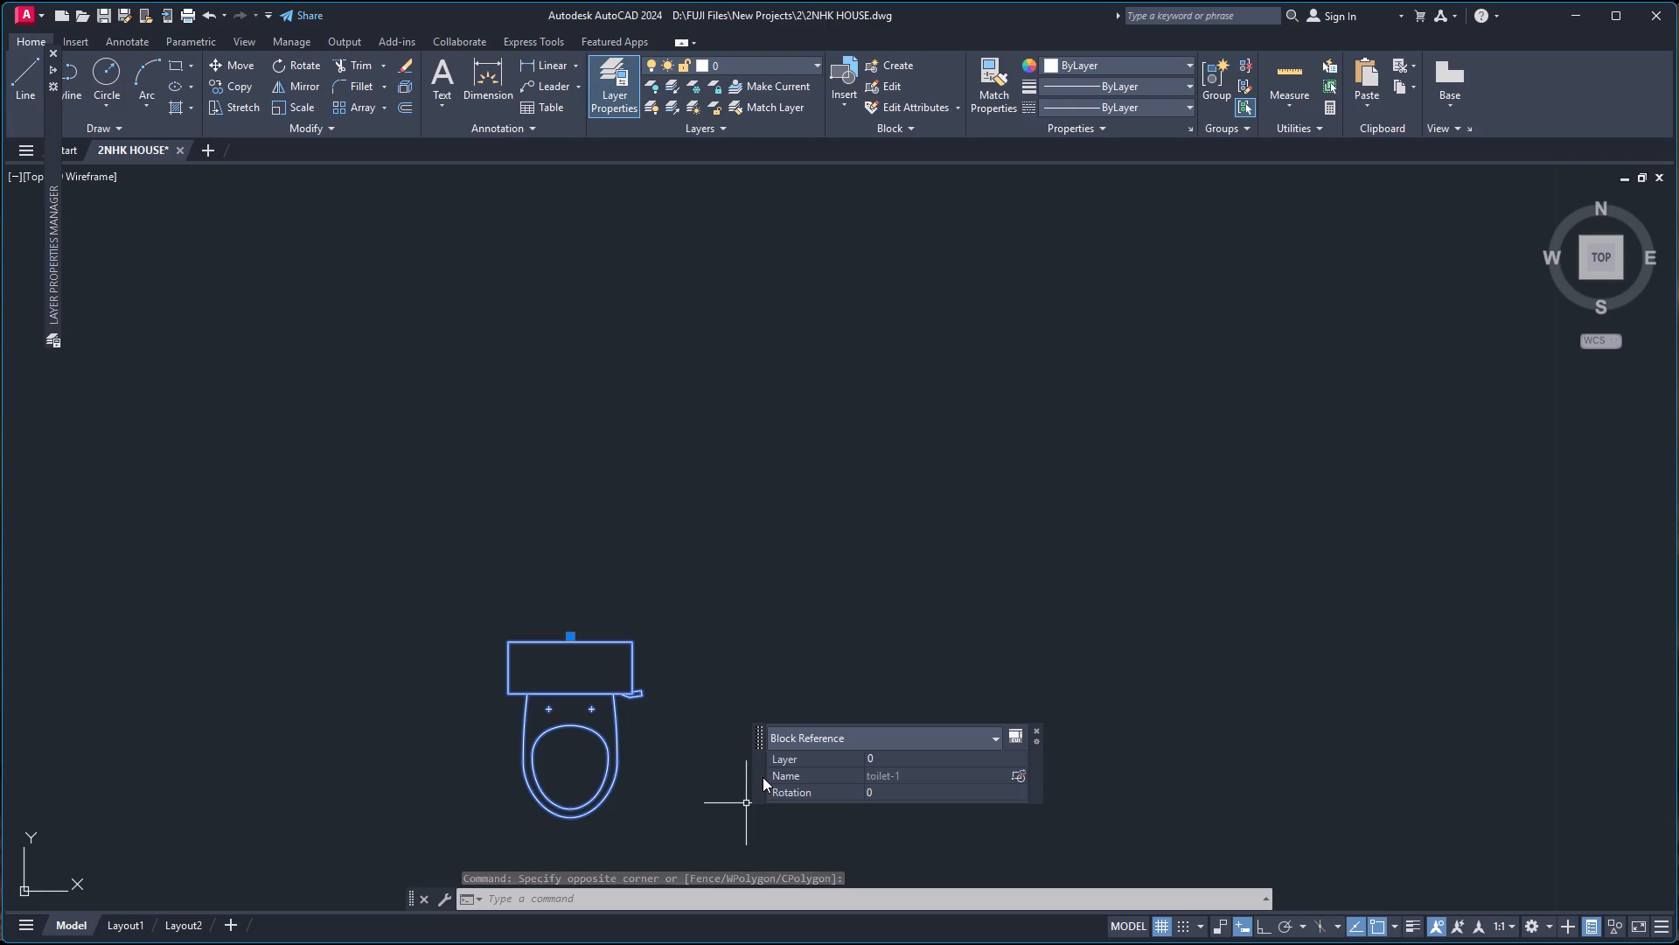
text(SC)
key(Return)
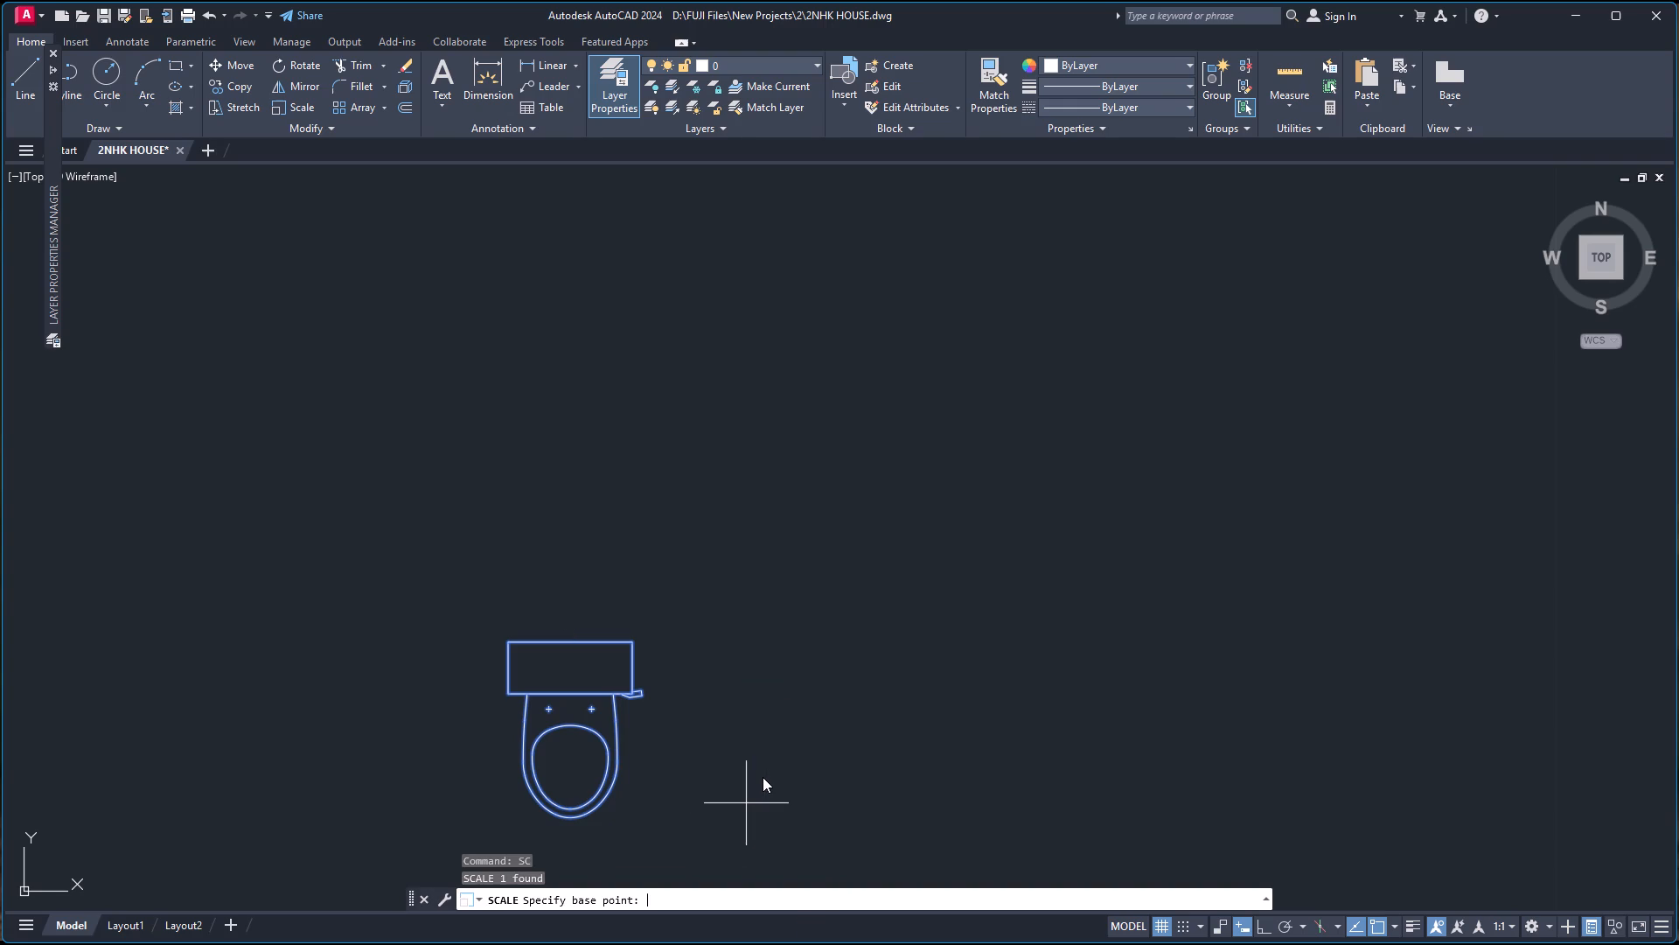
click(573, 638)
scroll(577, 637, down, 6)
scroll(658, 617, down, 5)
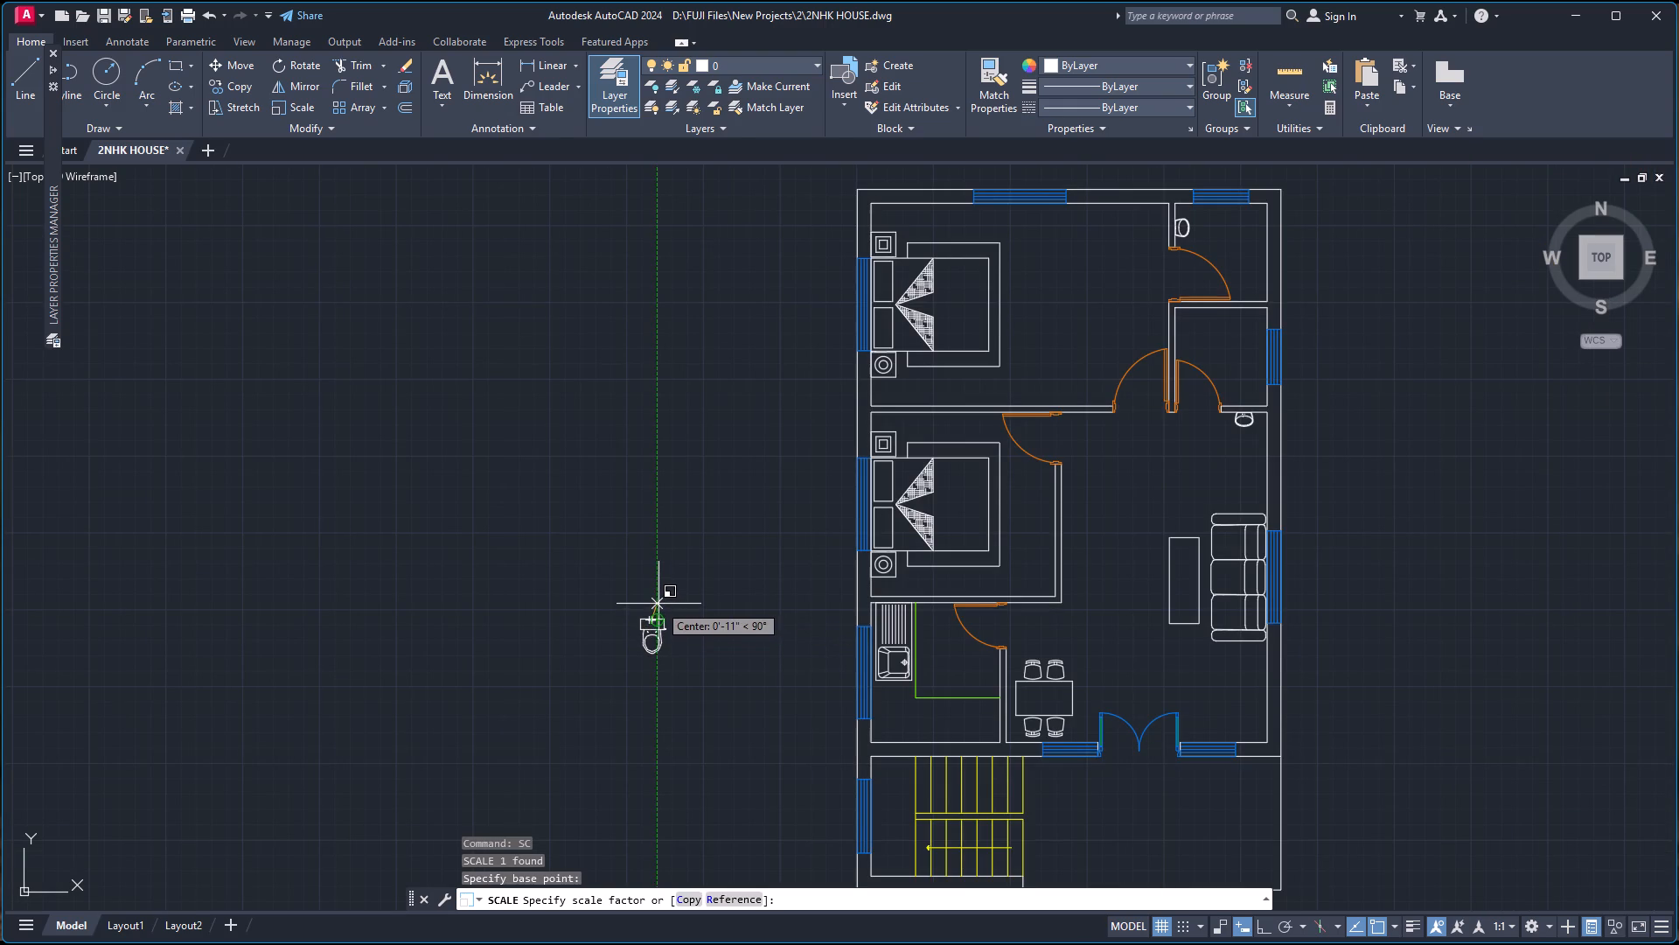
click(651, 605)
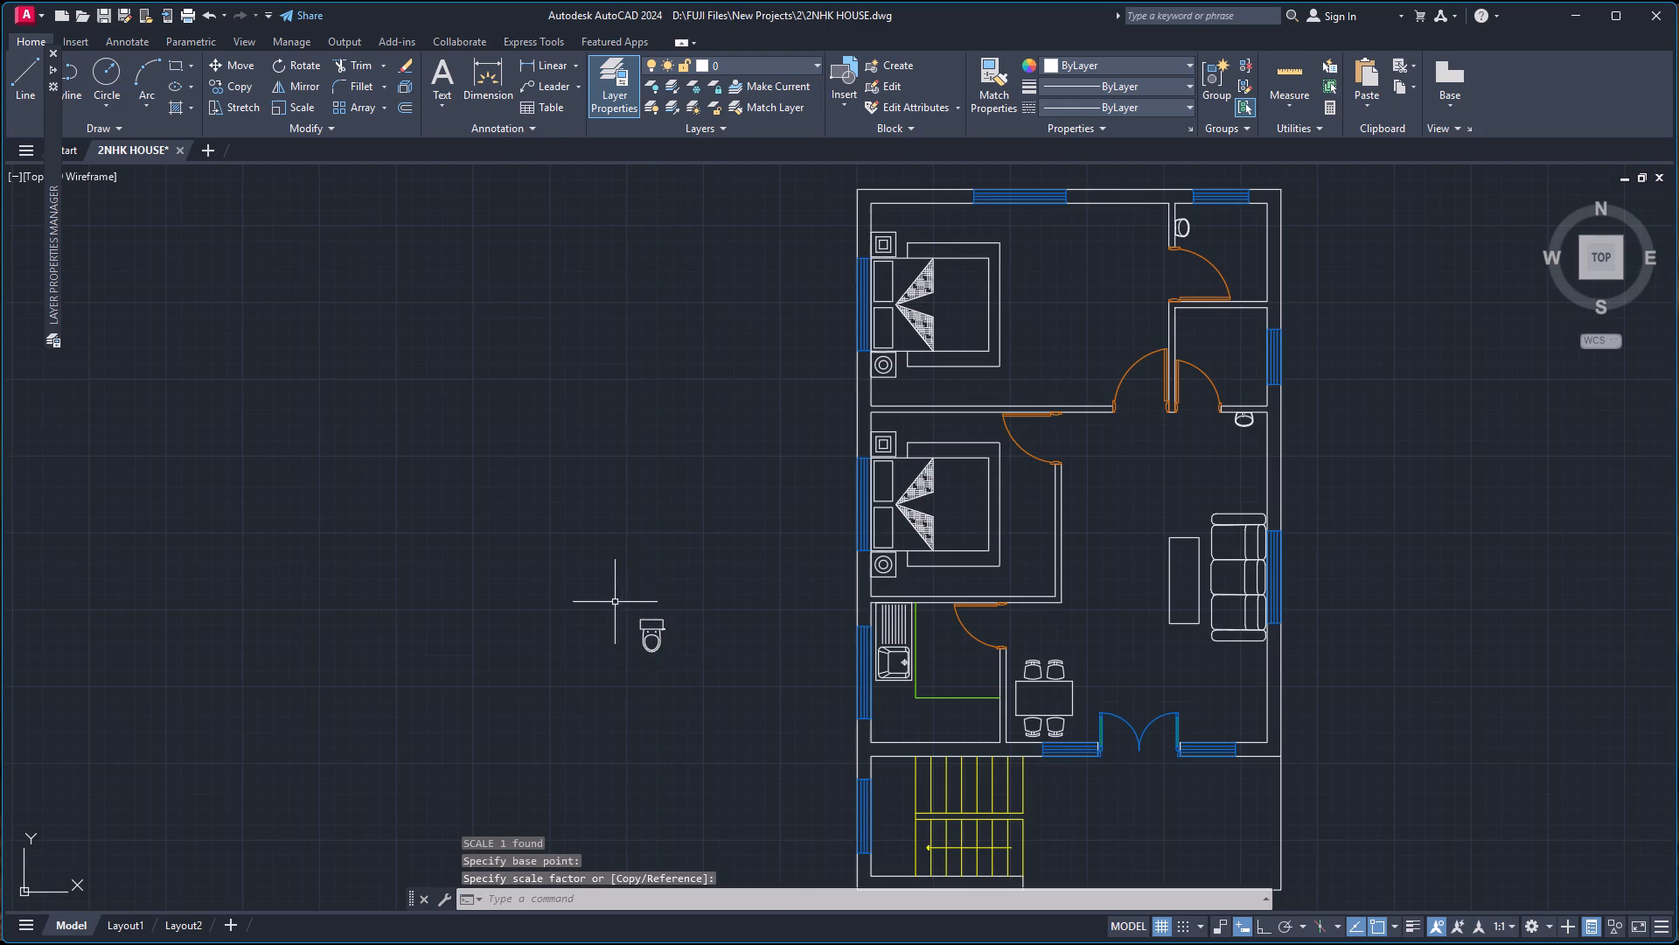
Copy the toilet by its back midpoint onto the north wall face of both the northeast bathroom and the bathroom south of it.
click(618, 599)
click(696, 680)
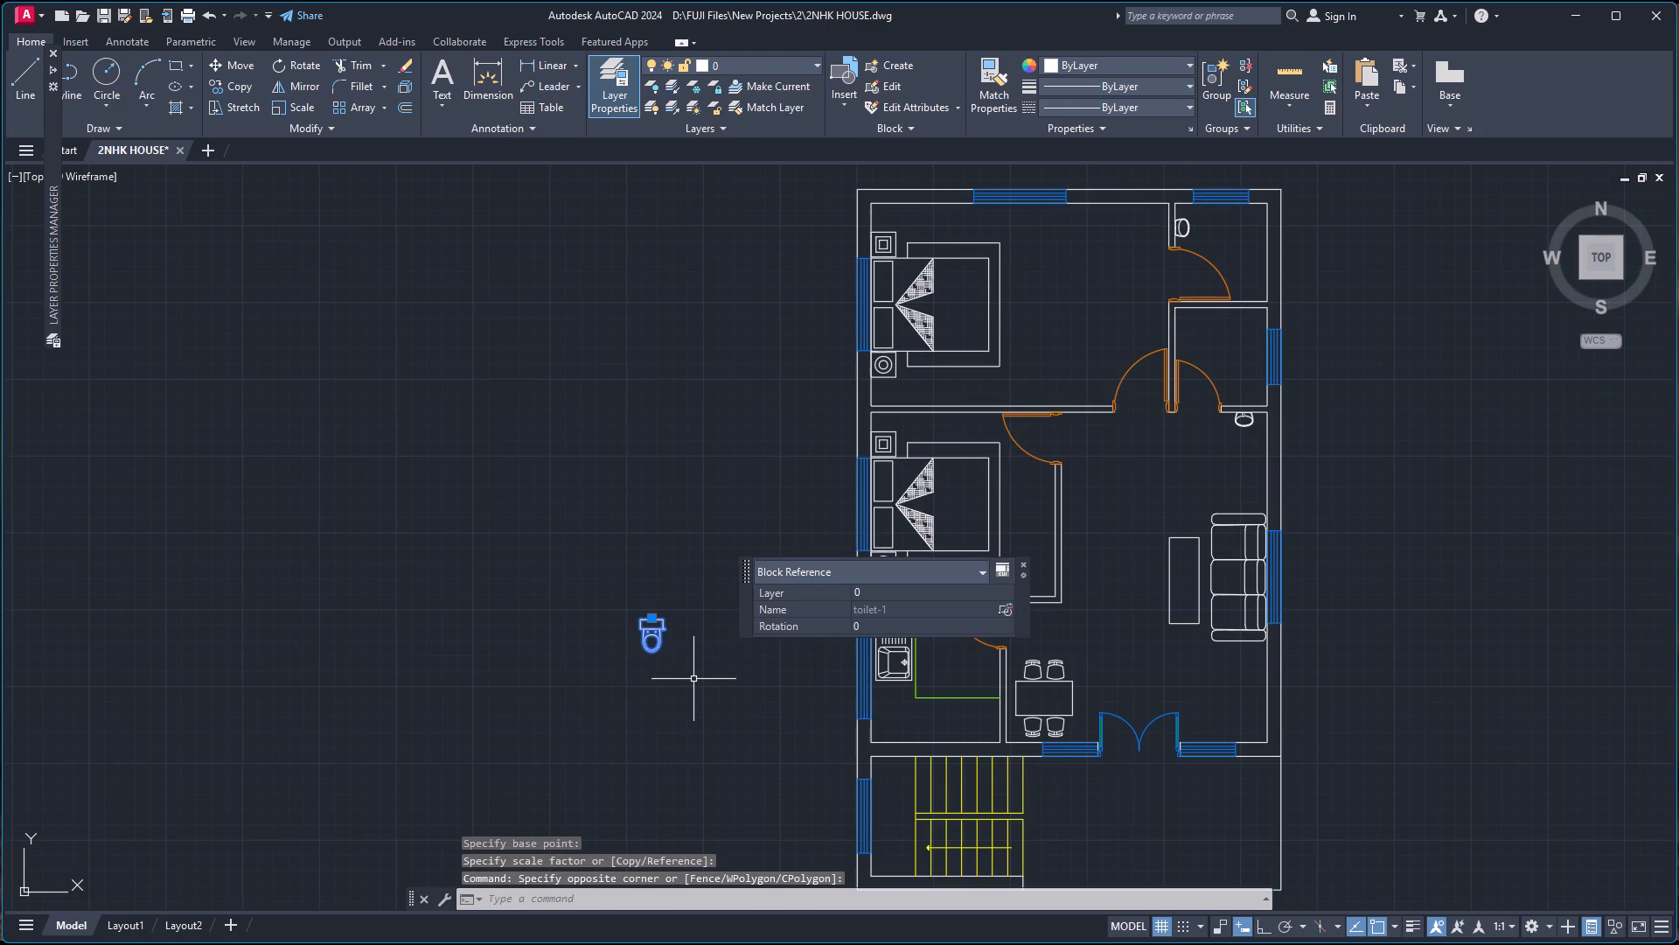
text(CO)
key(Return)
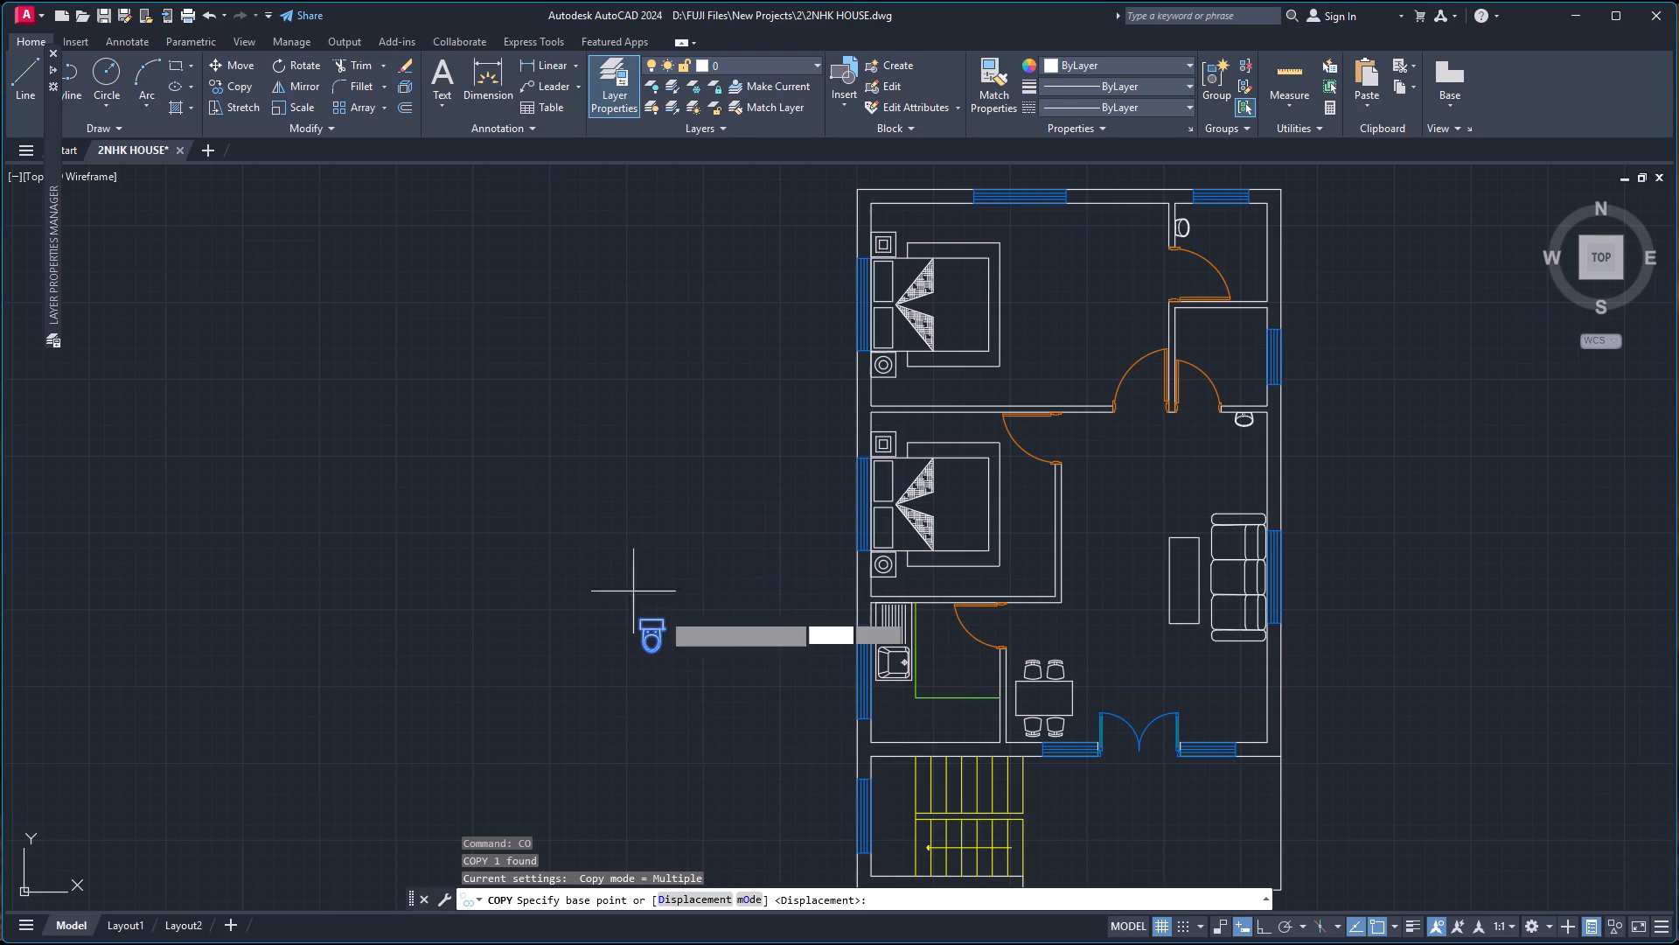
scroll(693, 651, up, 2)
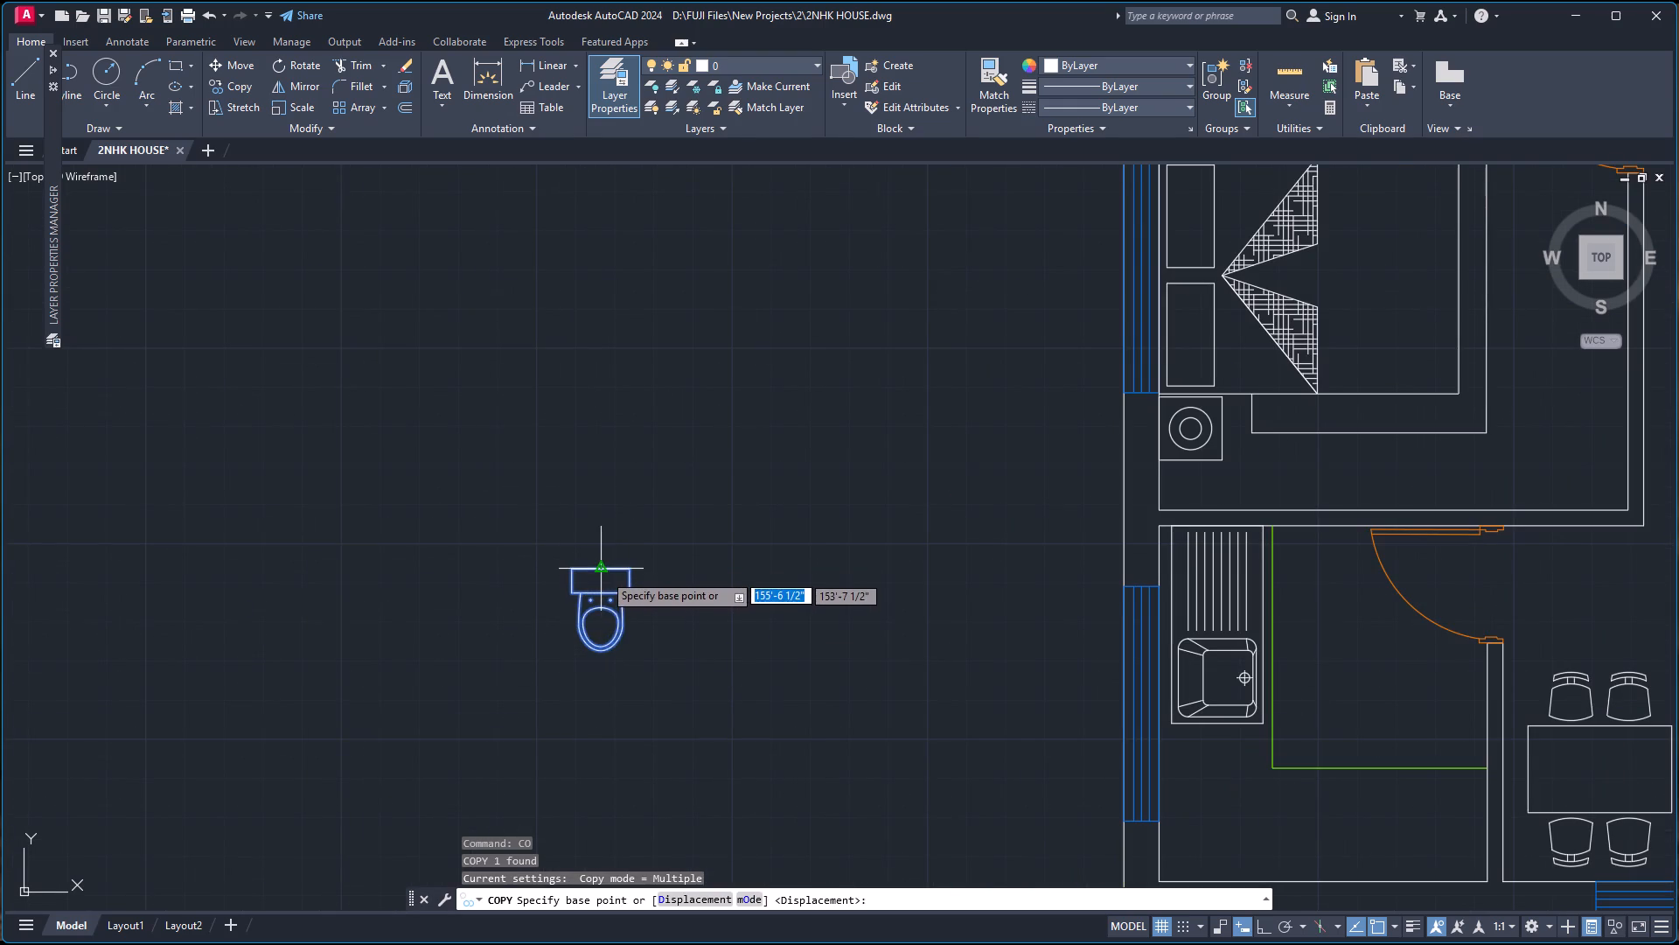
click(603, 570)
scroll(770, 486, down, 5)
scroll(896, 425, up, 3)
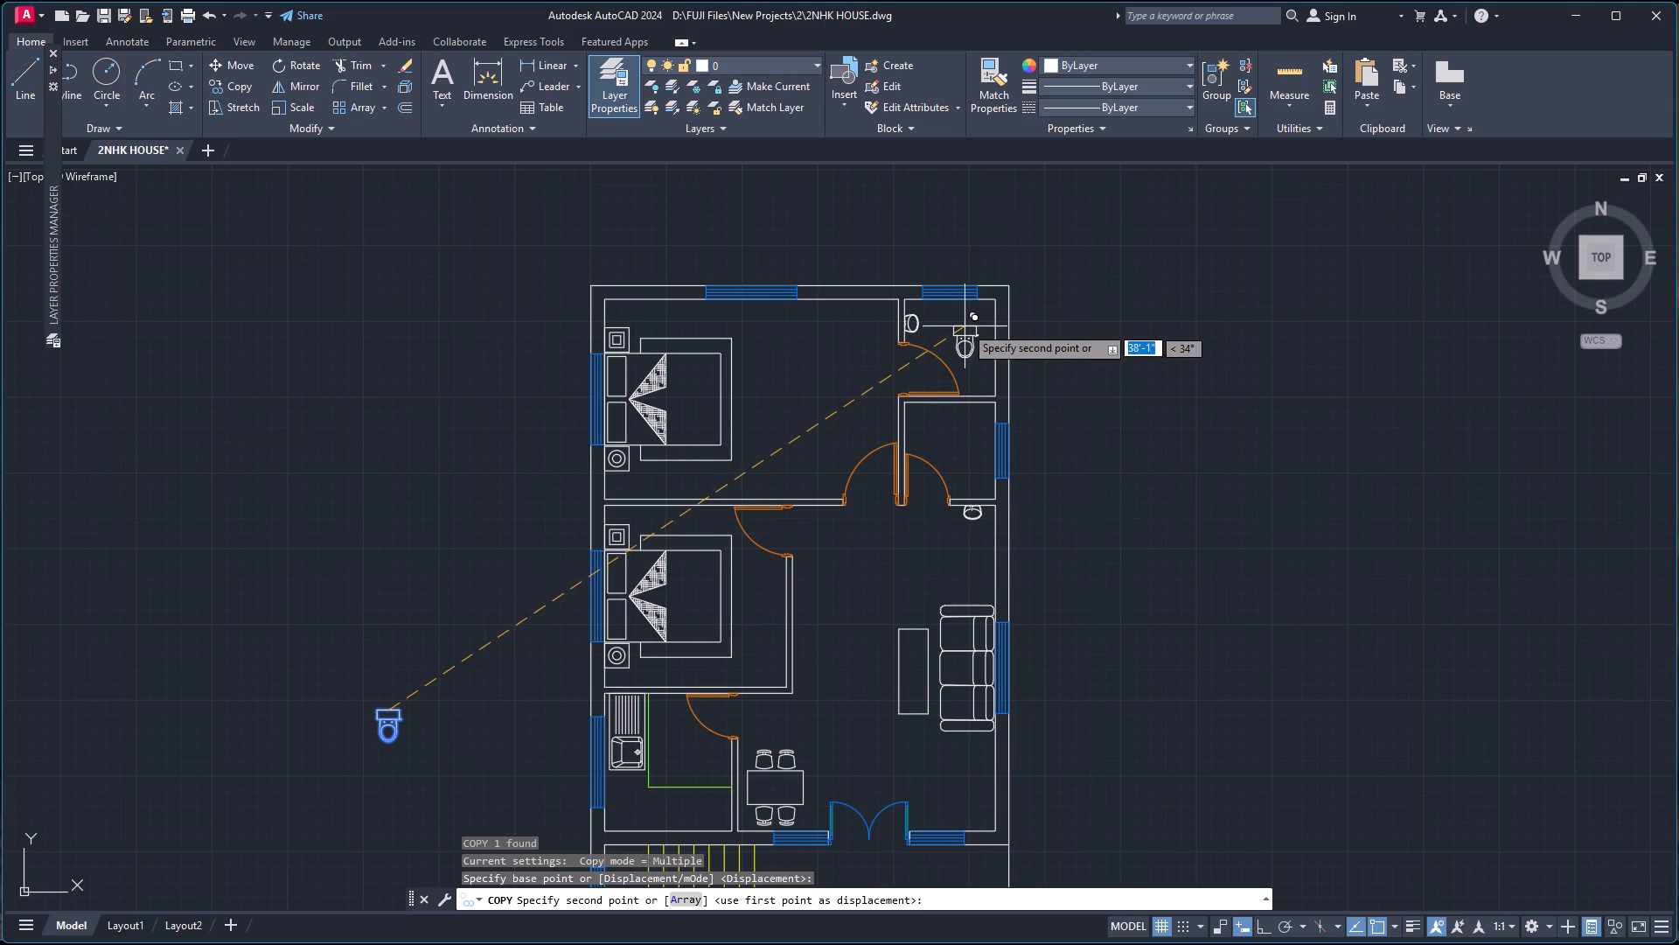
scroll(965, 325, up, 2)
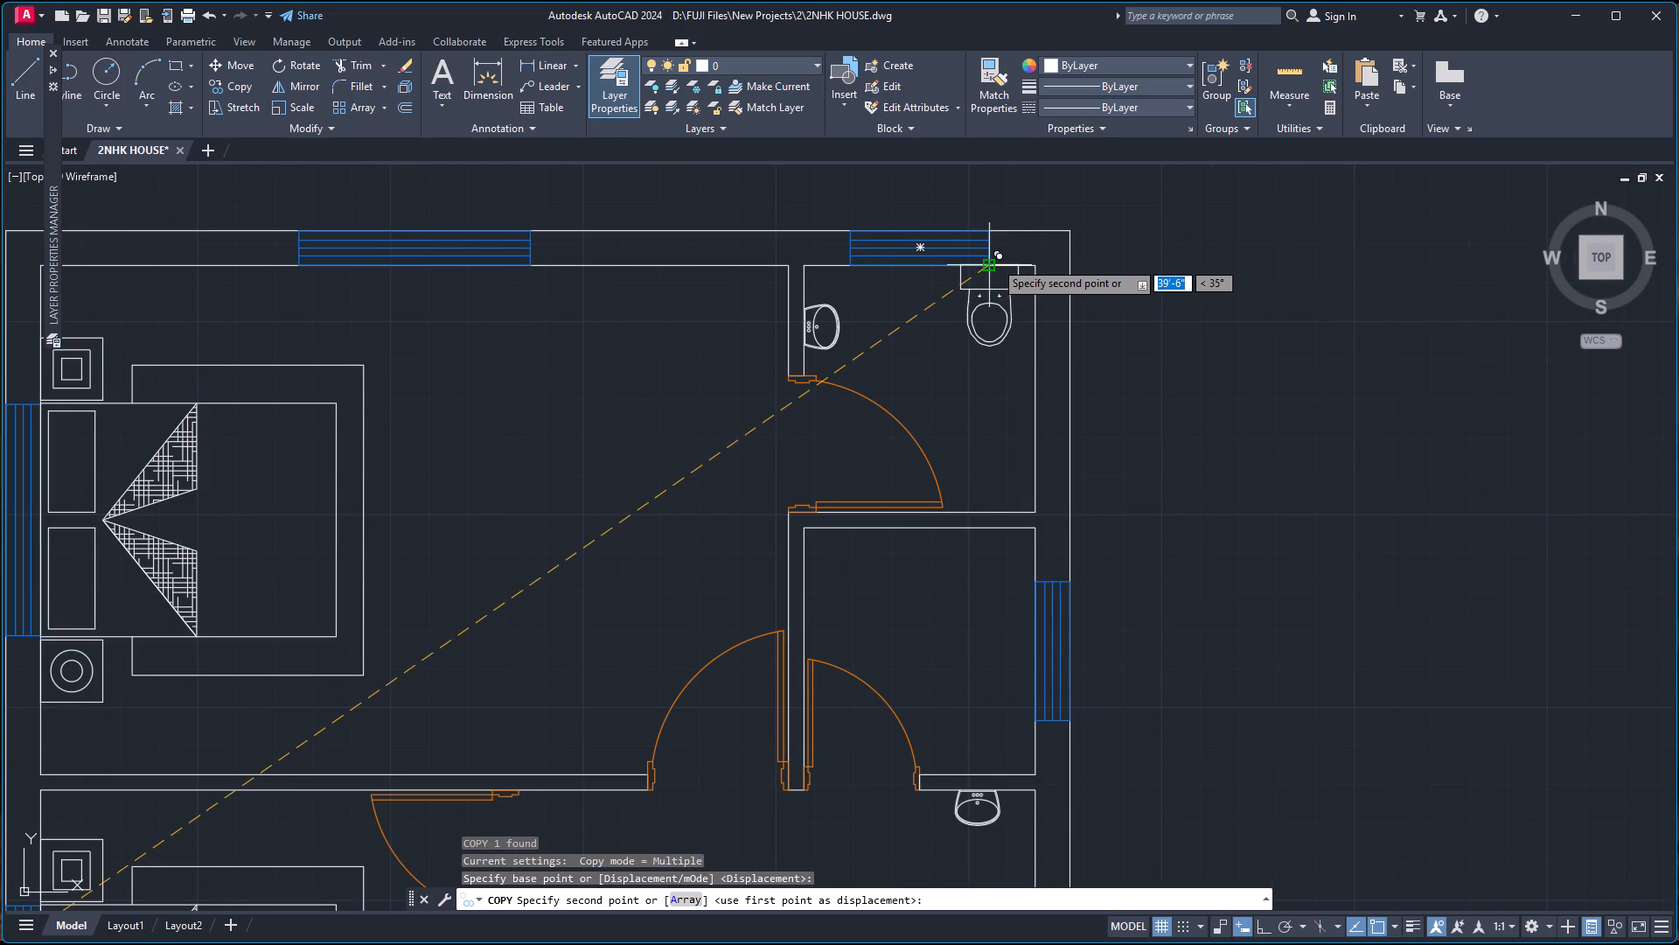
click(992, 261)
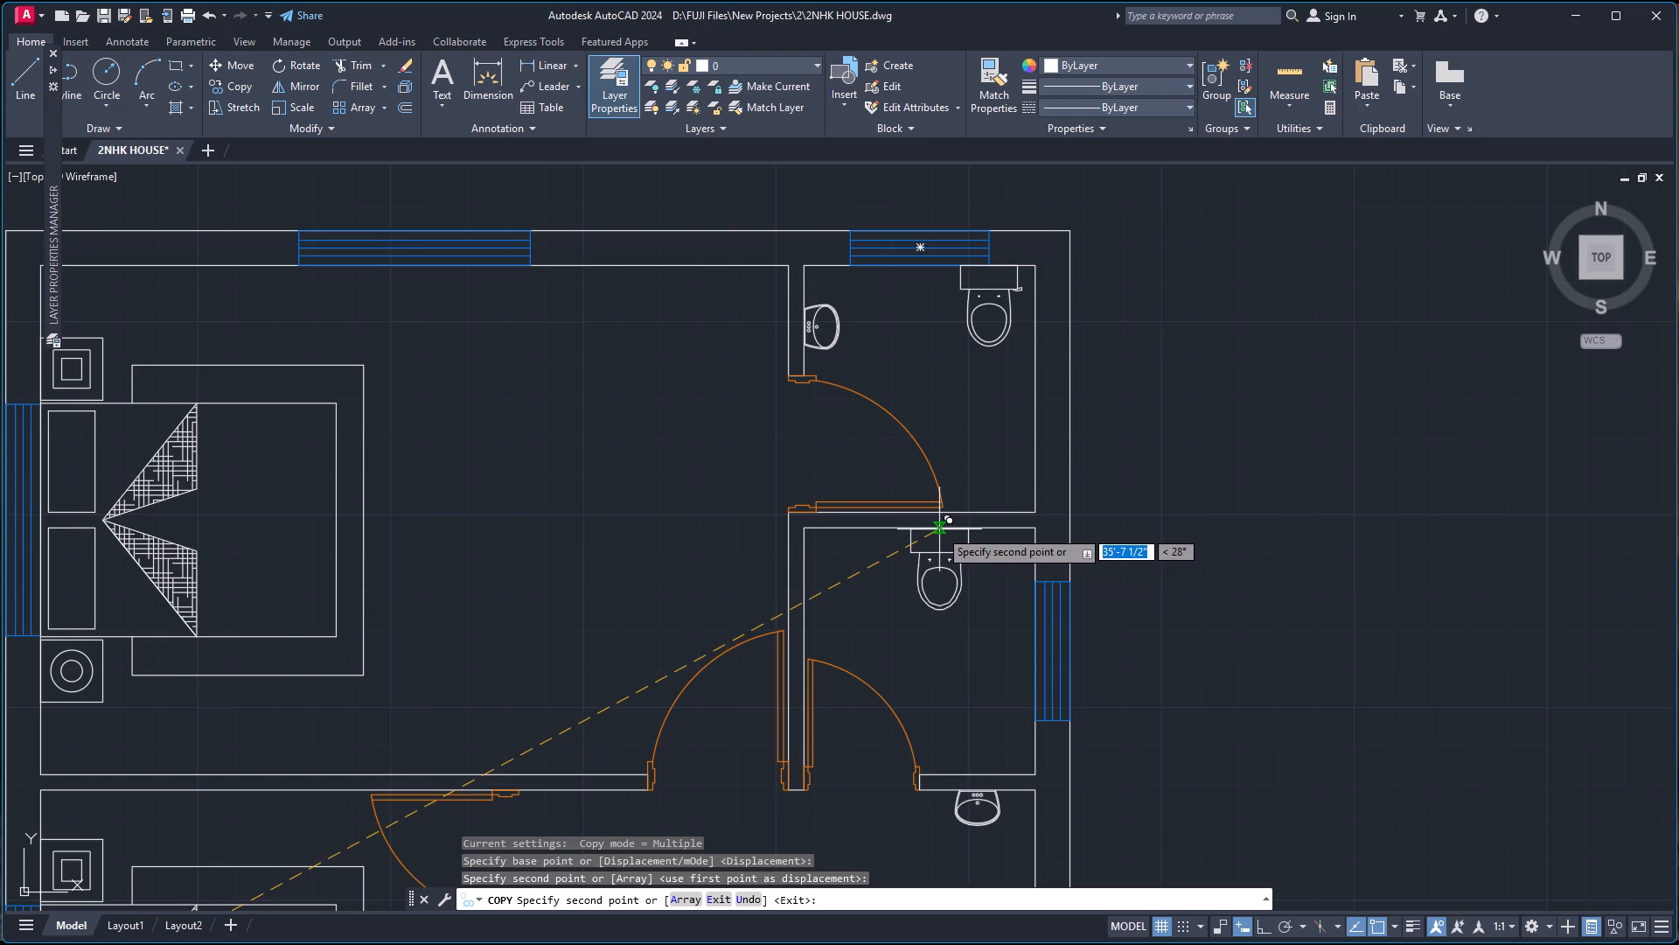
click(938, 529)
key(Escape)
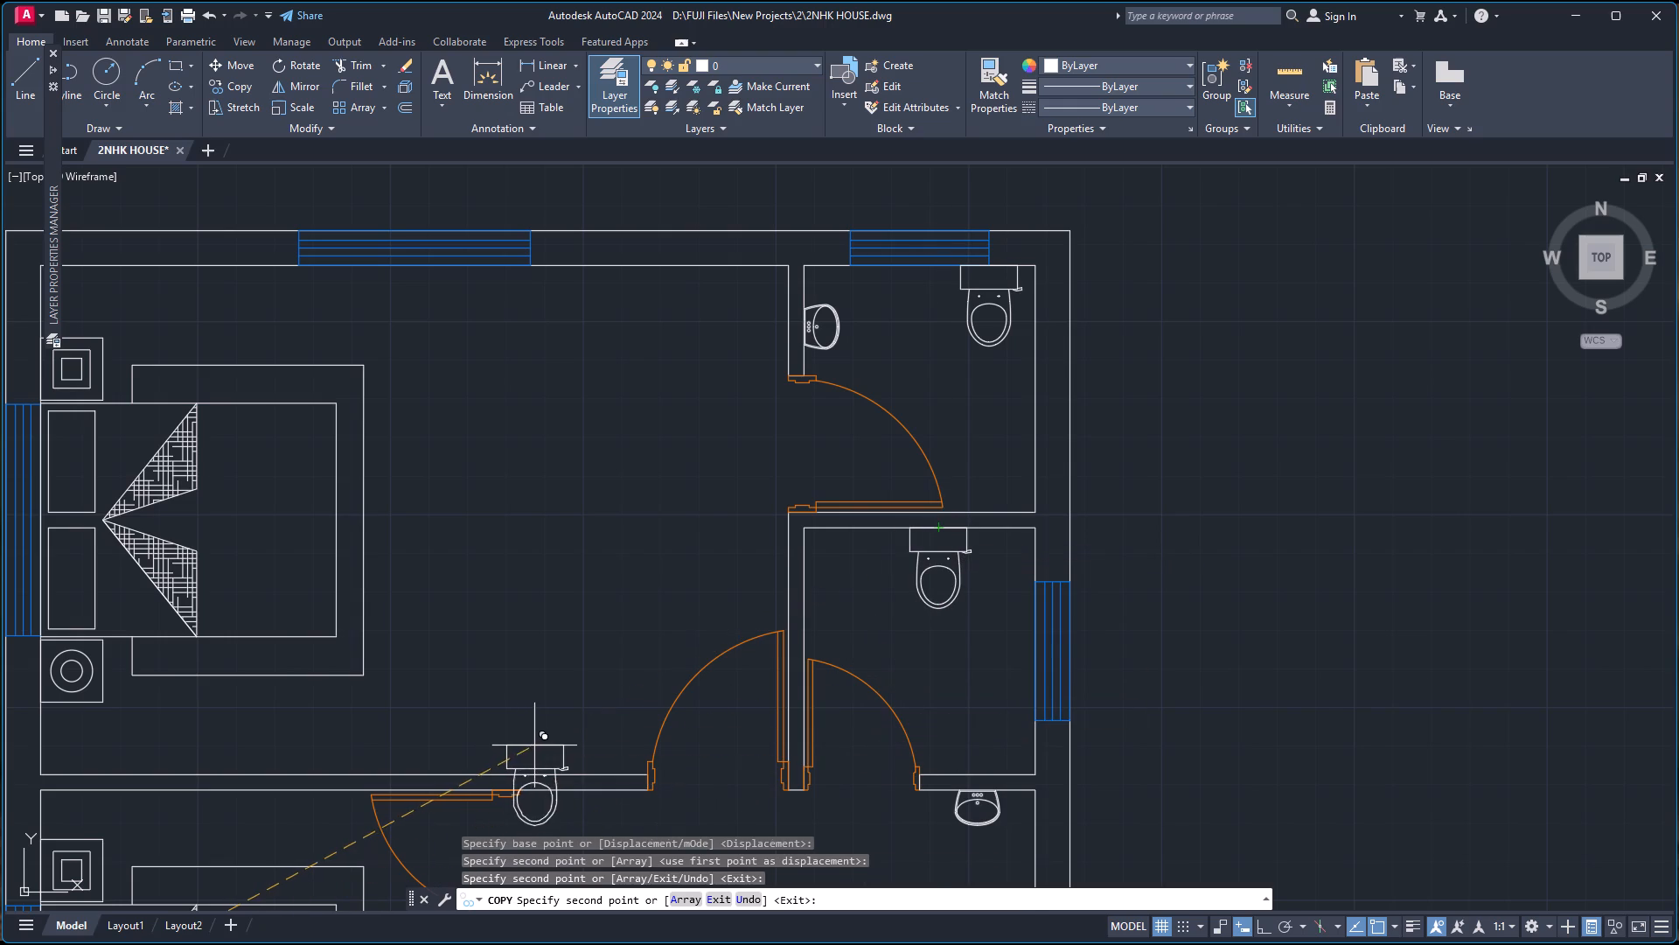
Delete the original toilet block left outside, west of the house.
scroll(885, 787, down, 3)
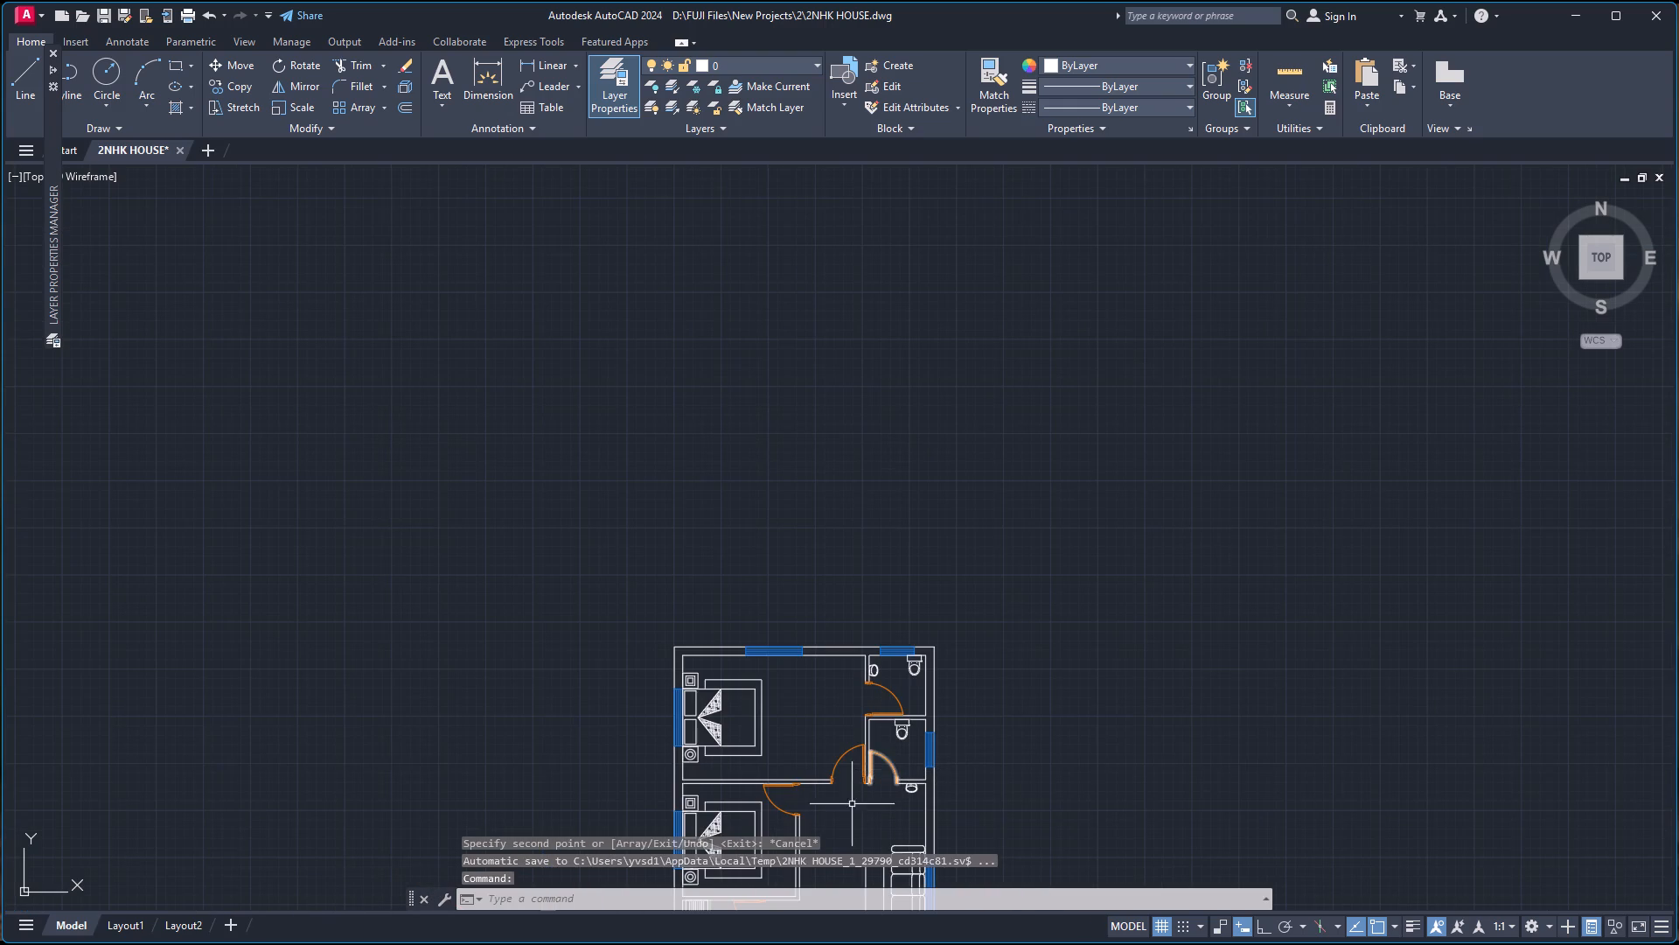
scroll(548, 523, down, 2)
scroll(569, 748, up, 3)
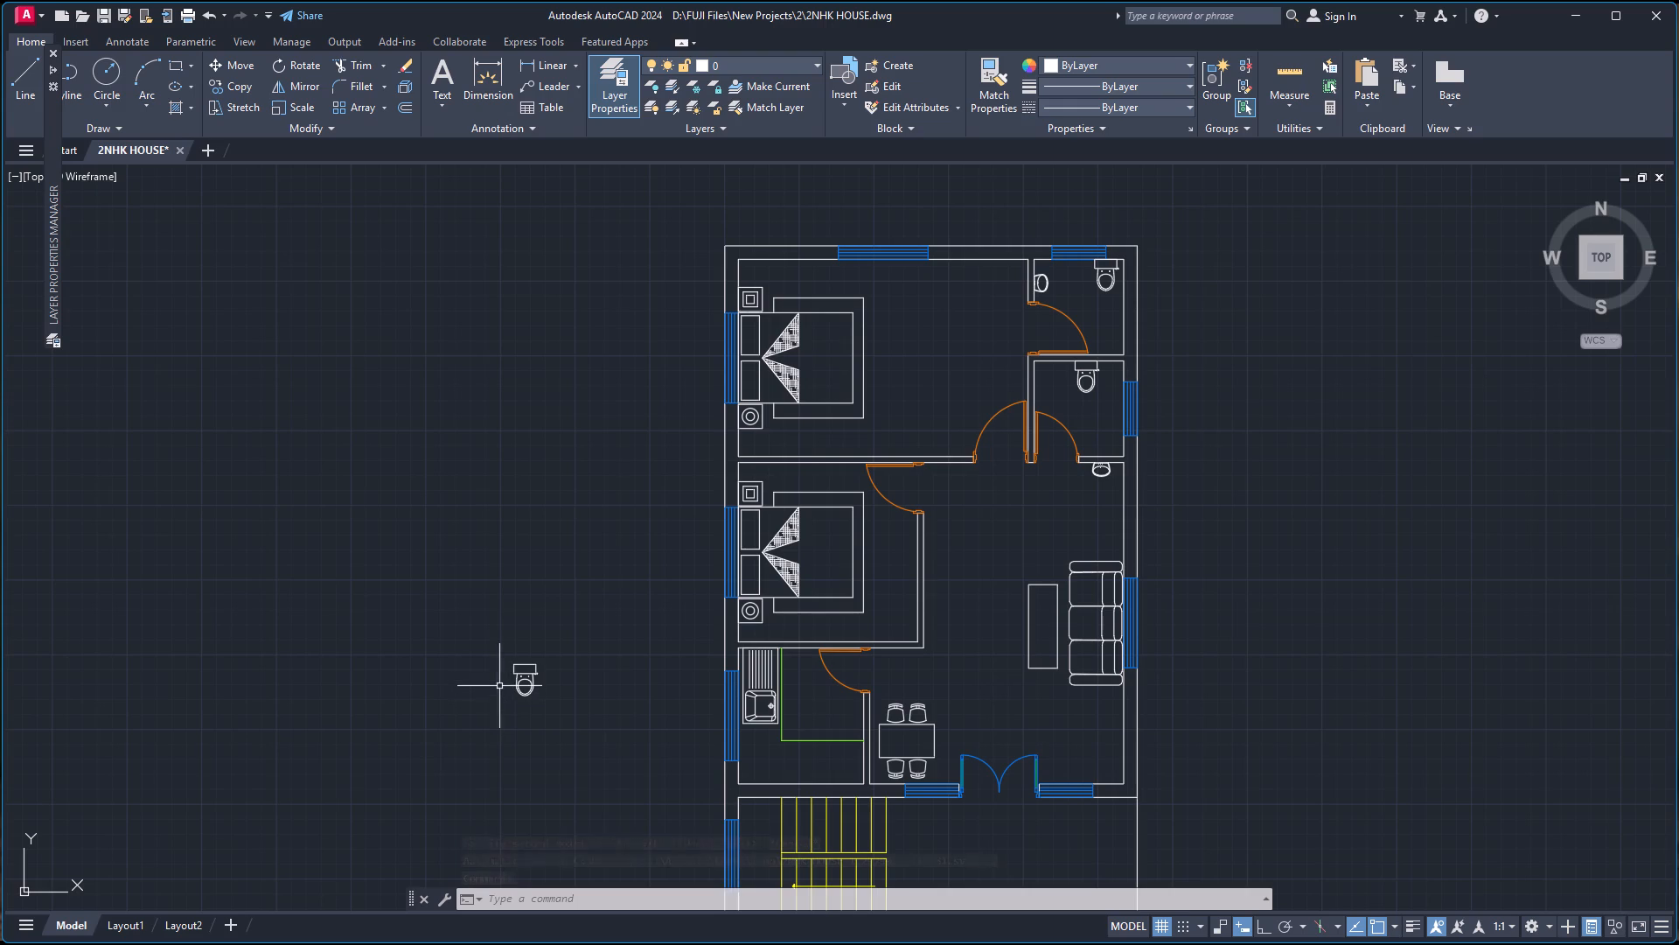
drag(485, 620, 497, 626)
click(612, 800)
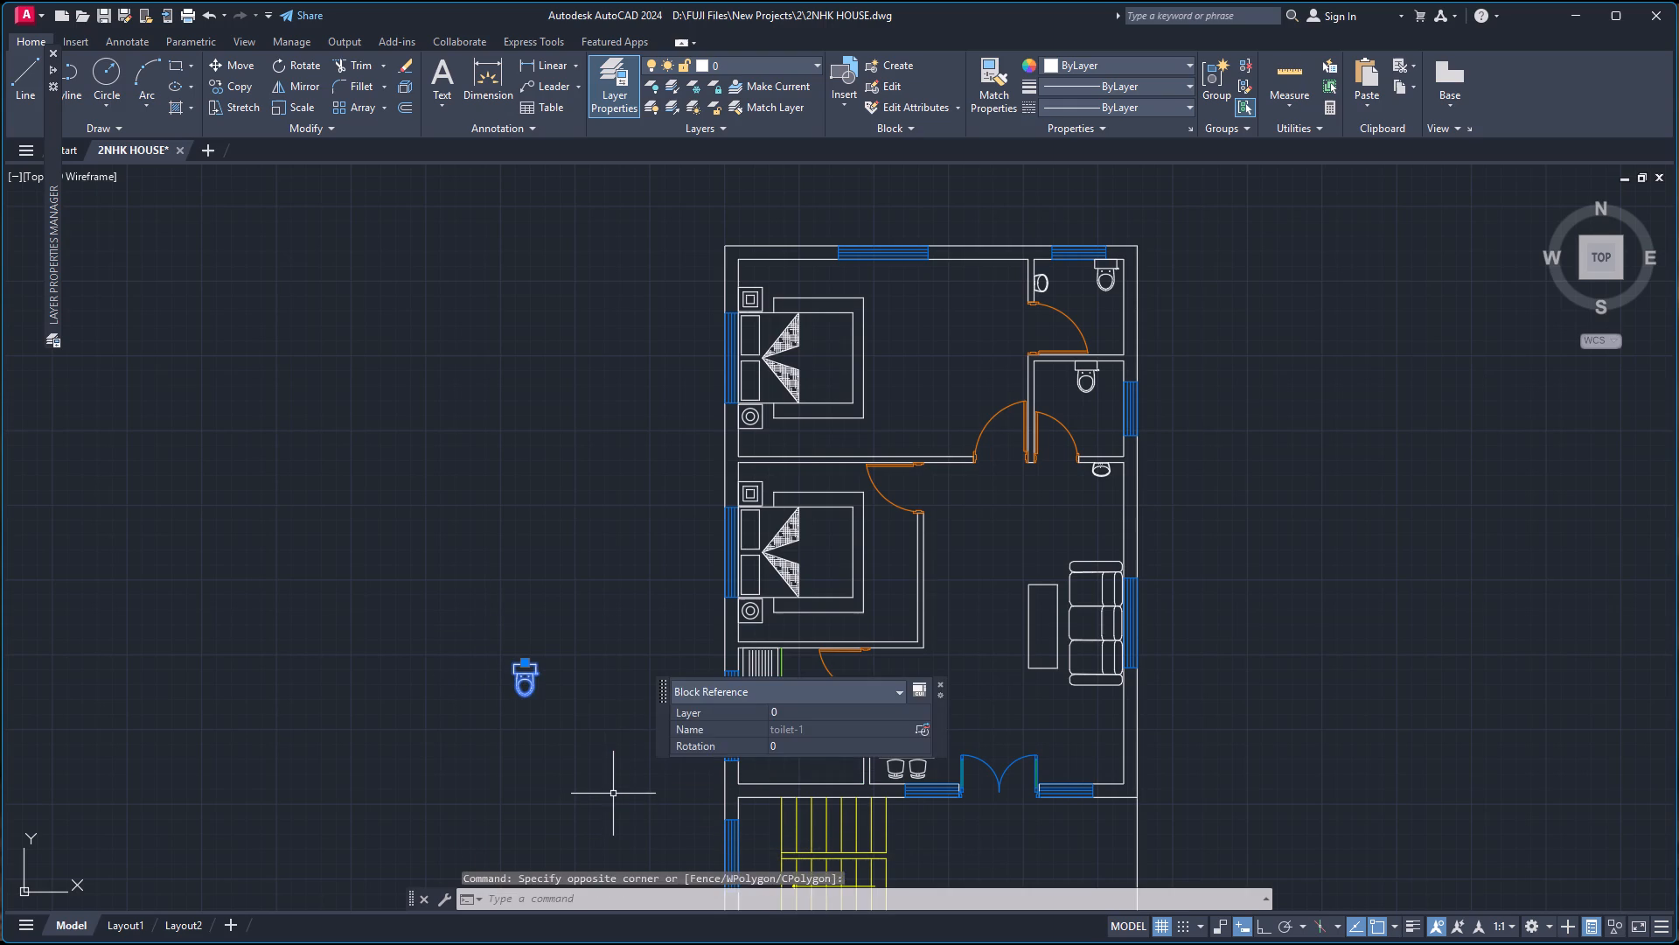
key(Delete)
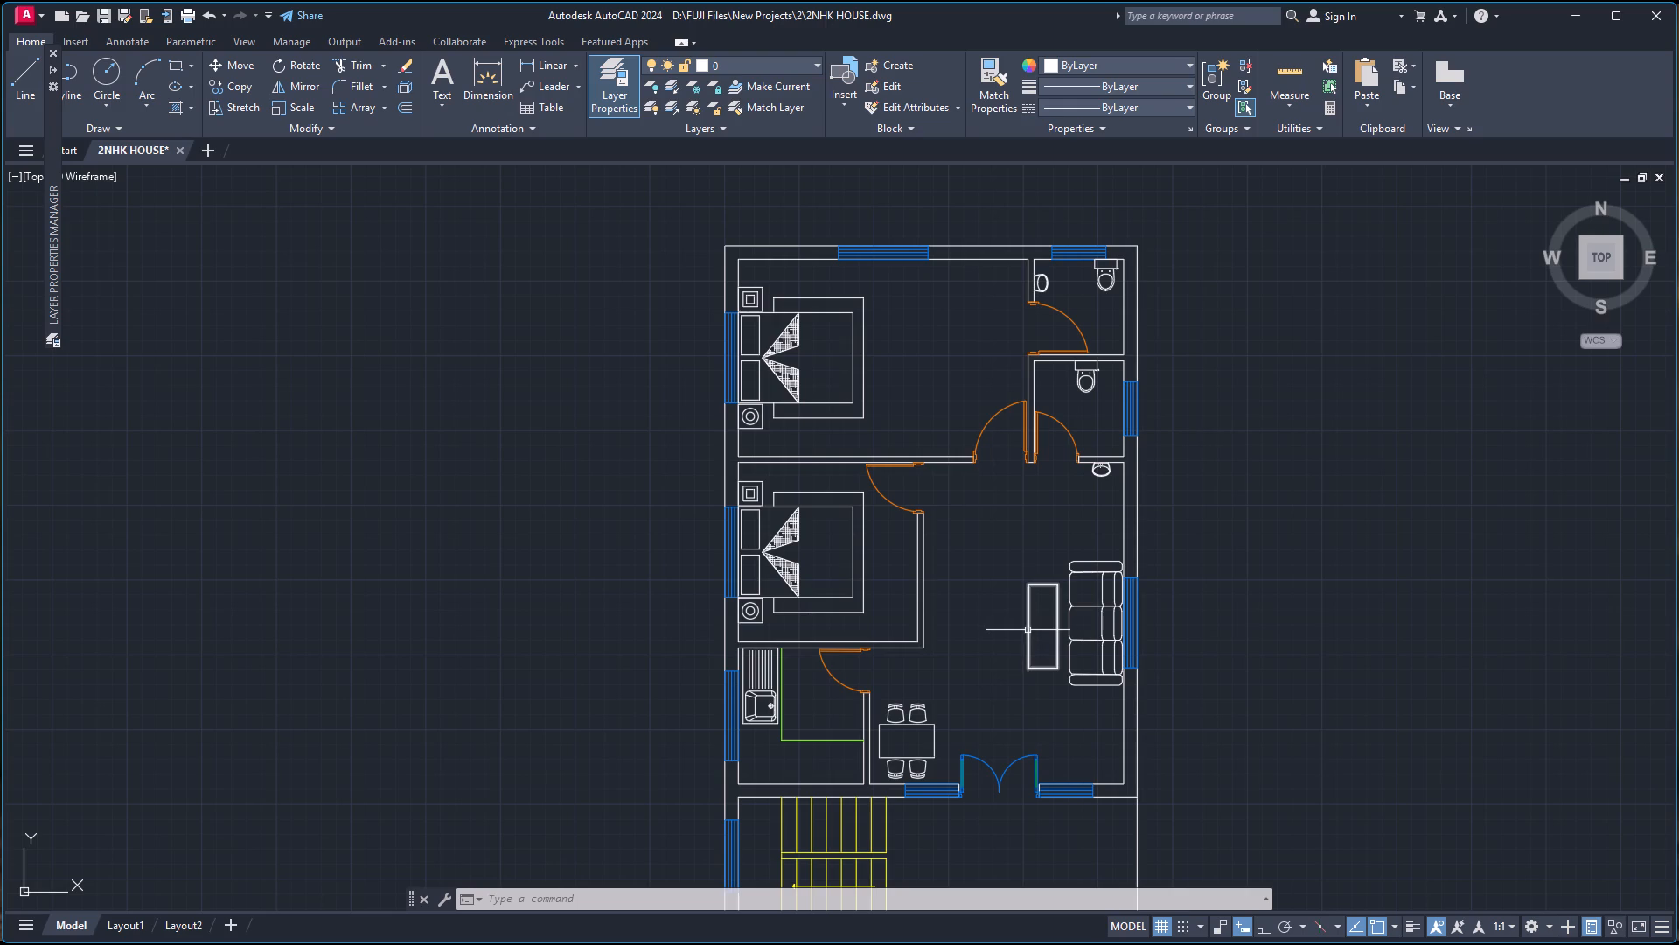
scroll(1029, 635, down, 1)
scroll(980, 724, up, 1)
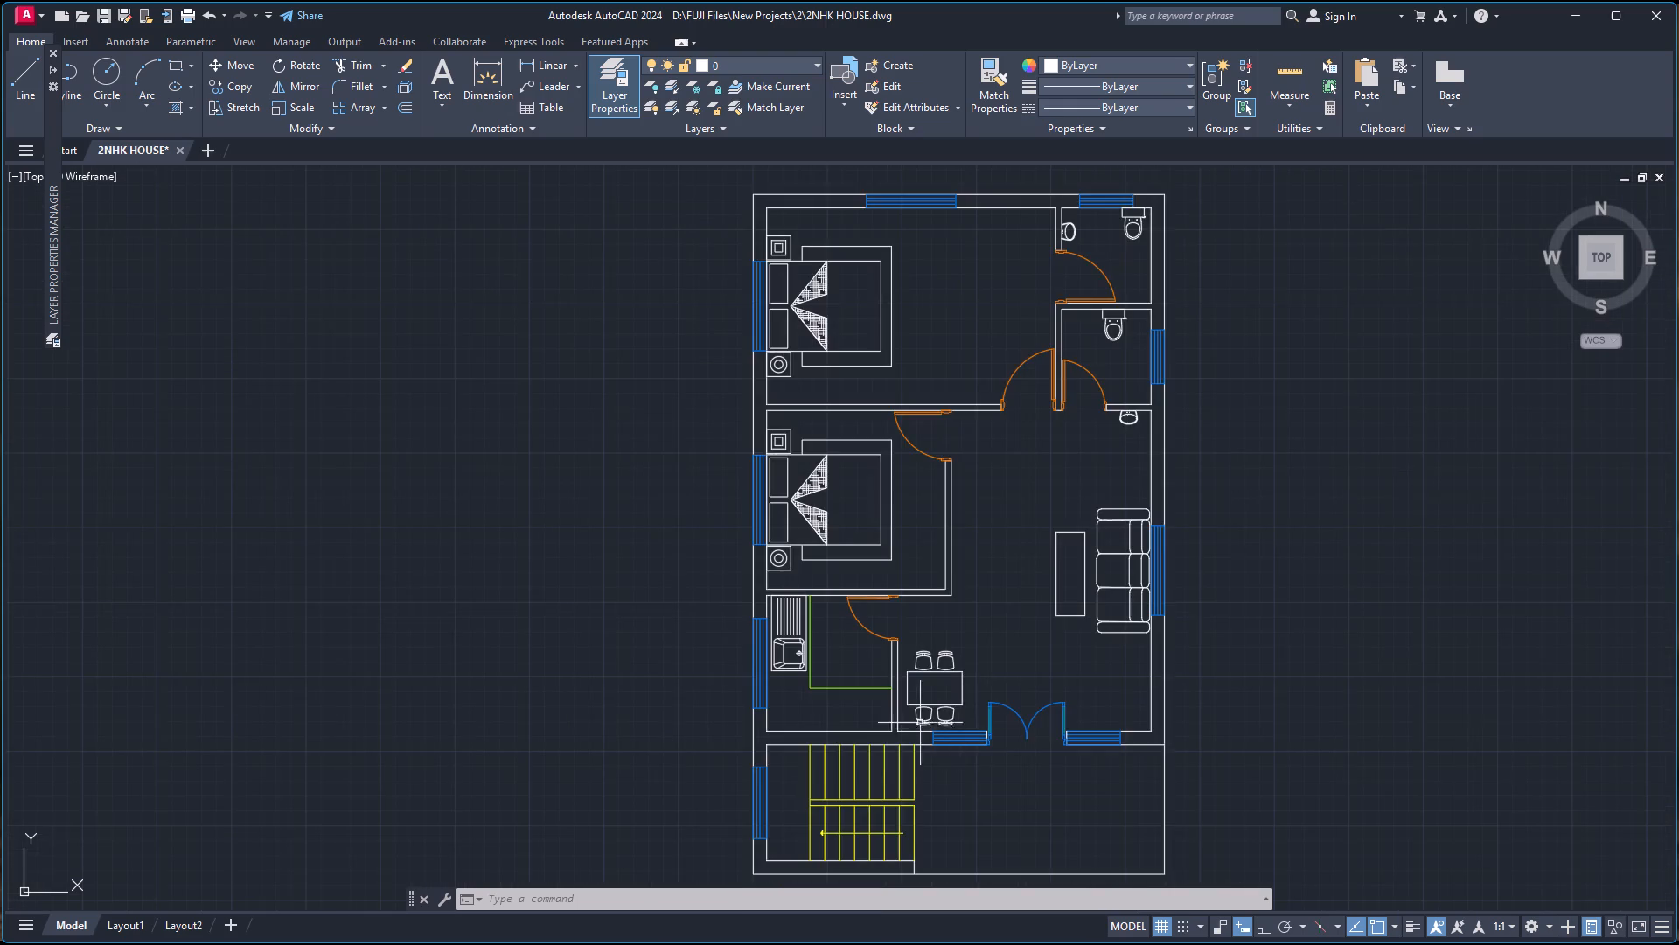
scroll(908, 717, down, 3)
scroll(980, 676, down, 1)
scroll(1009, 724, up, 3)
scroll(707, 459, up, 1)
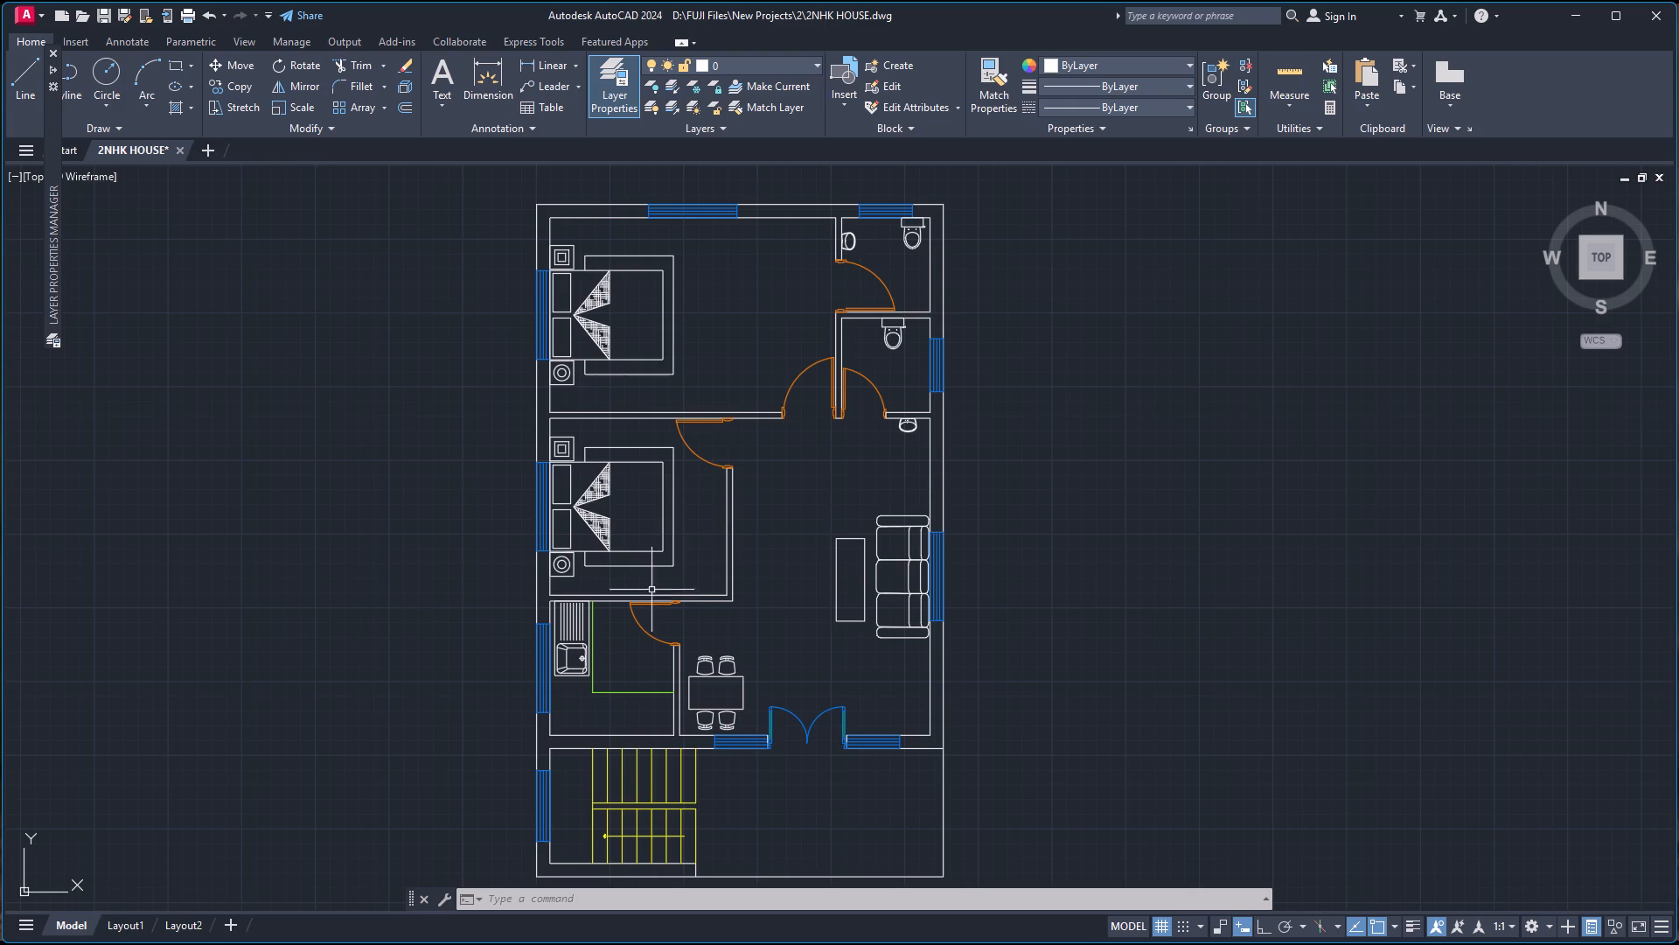
Open the Autocad Blocks drawing from the recent files, dismissing the missing SHX and missing reference prompts.
click(66, 150)
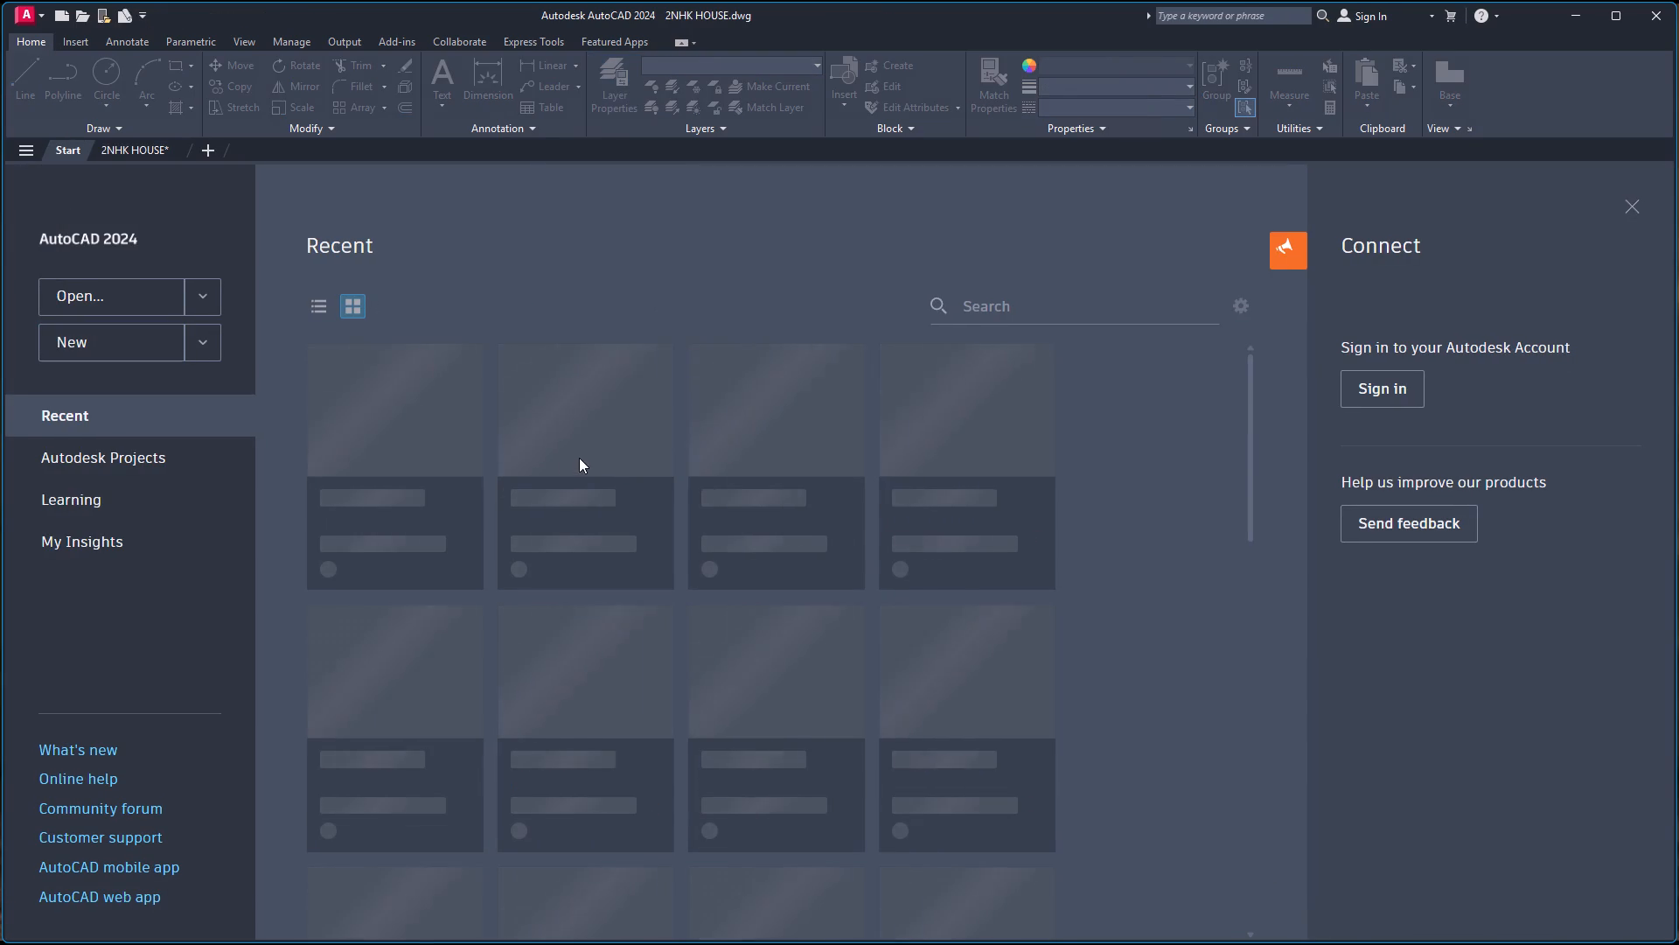
click(759, 446)
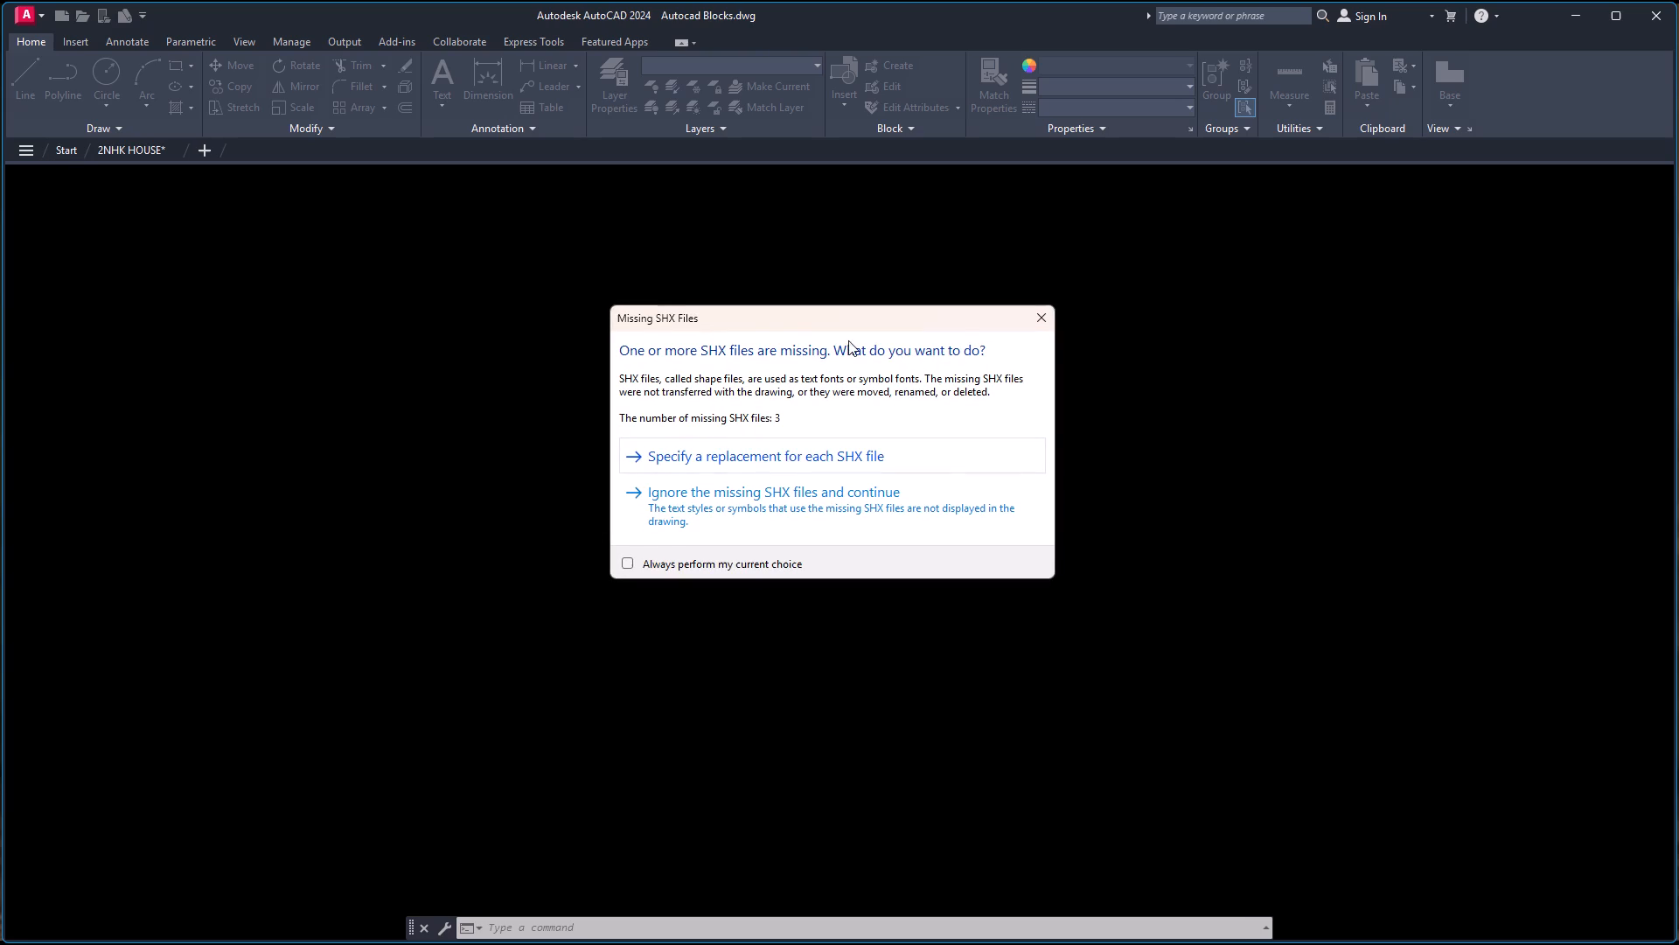
click(1043, 322)
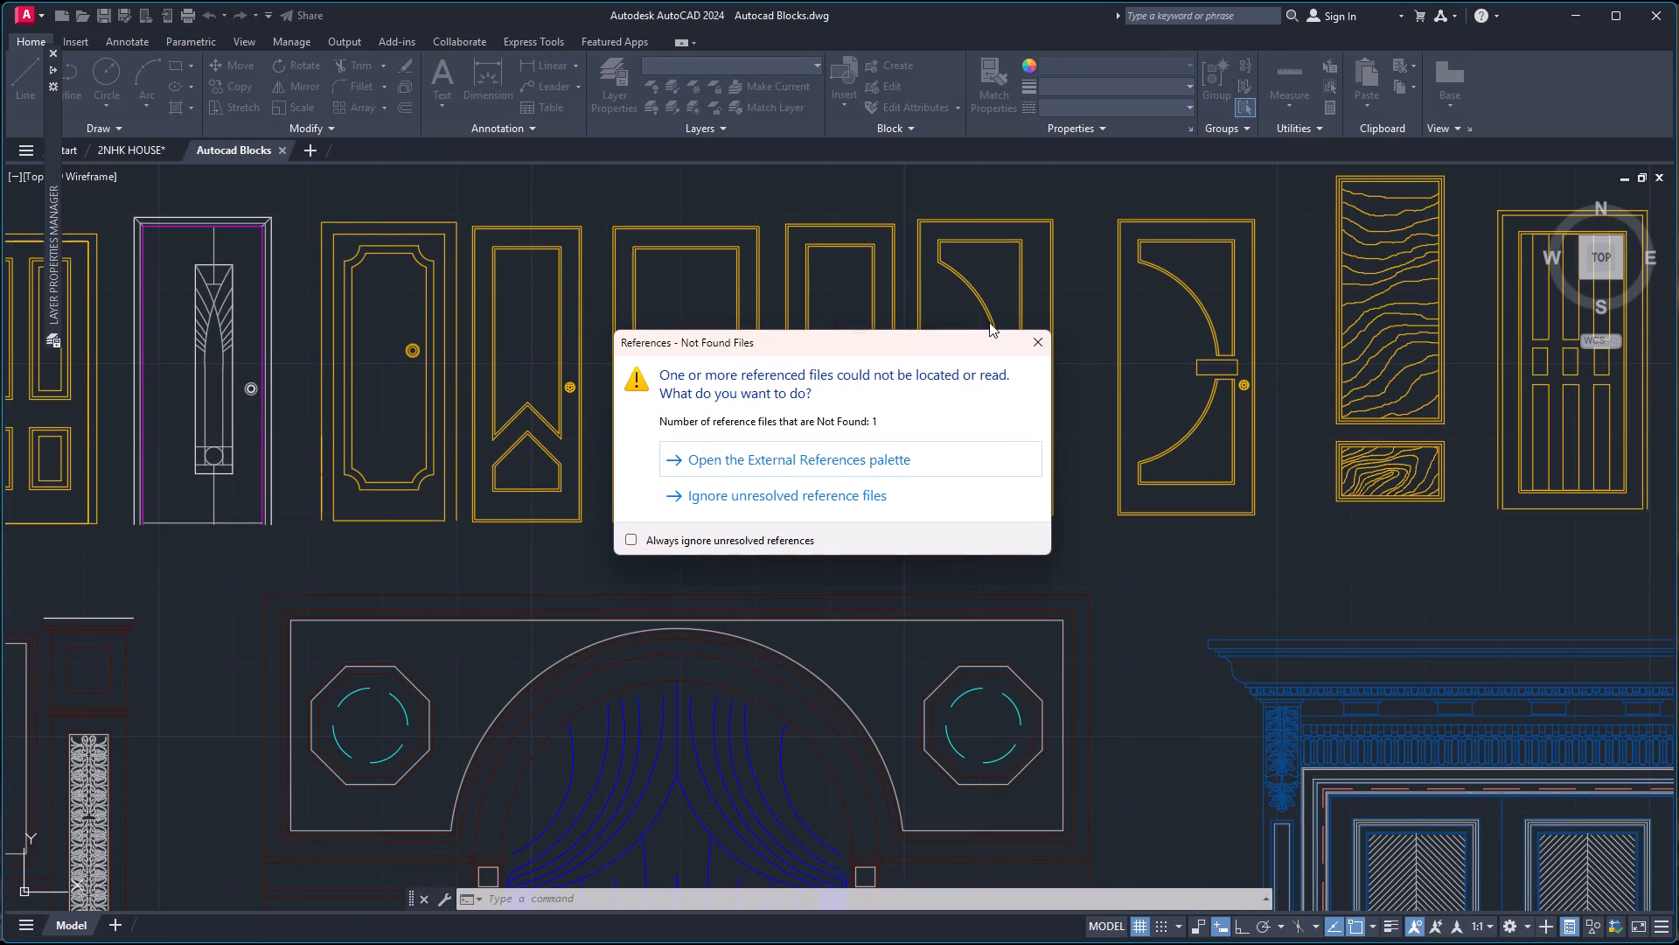
click(1033, 338)
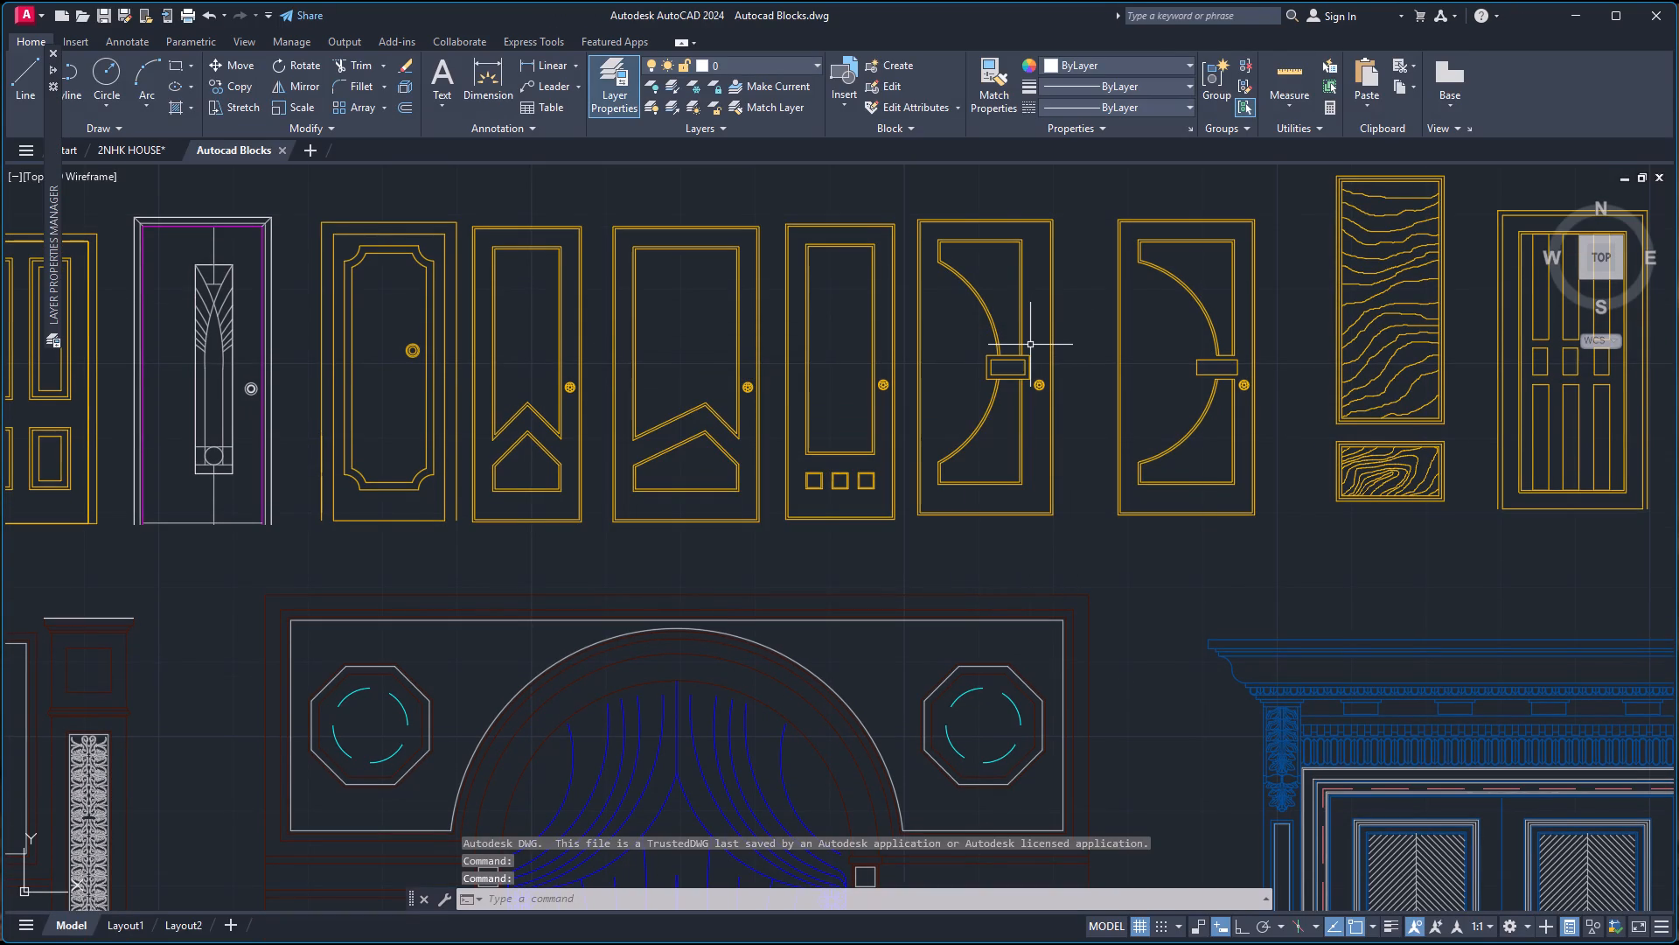
Copy the rectangular four-burner cooktop with the central grille from the Kitchens & Baths section to the clipboard.
scroll(1252, 385, down, 5)
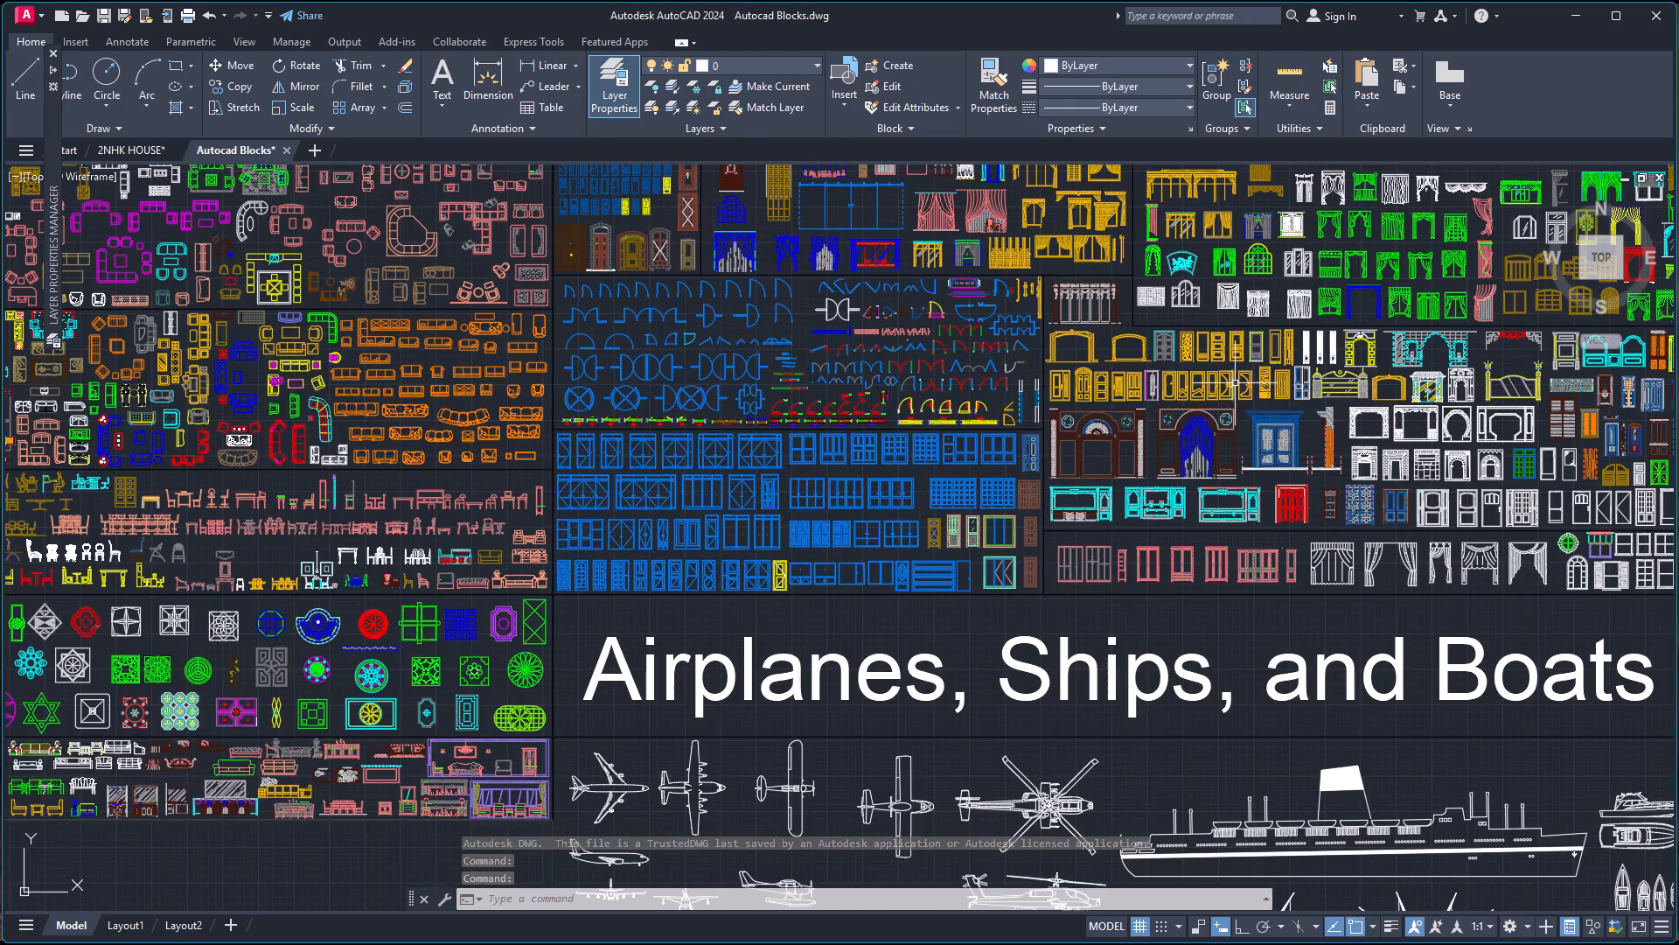
scroll(1302, 346, down, 5)
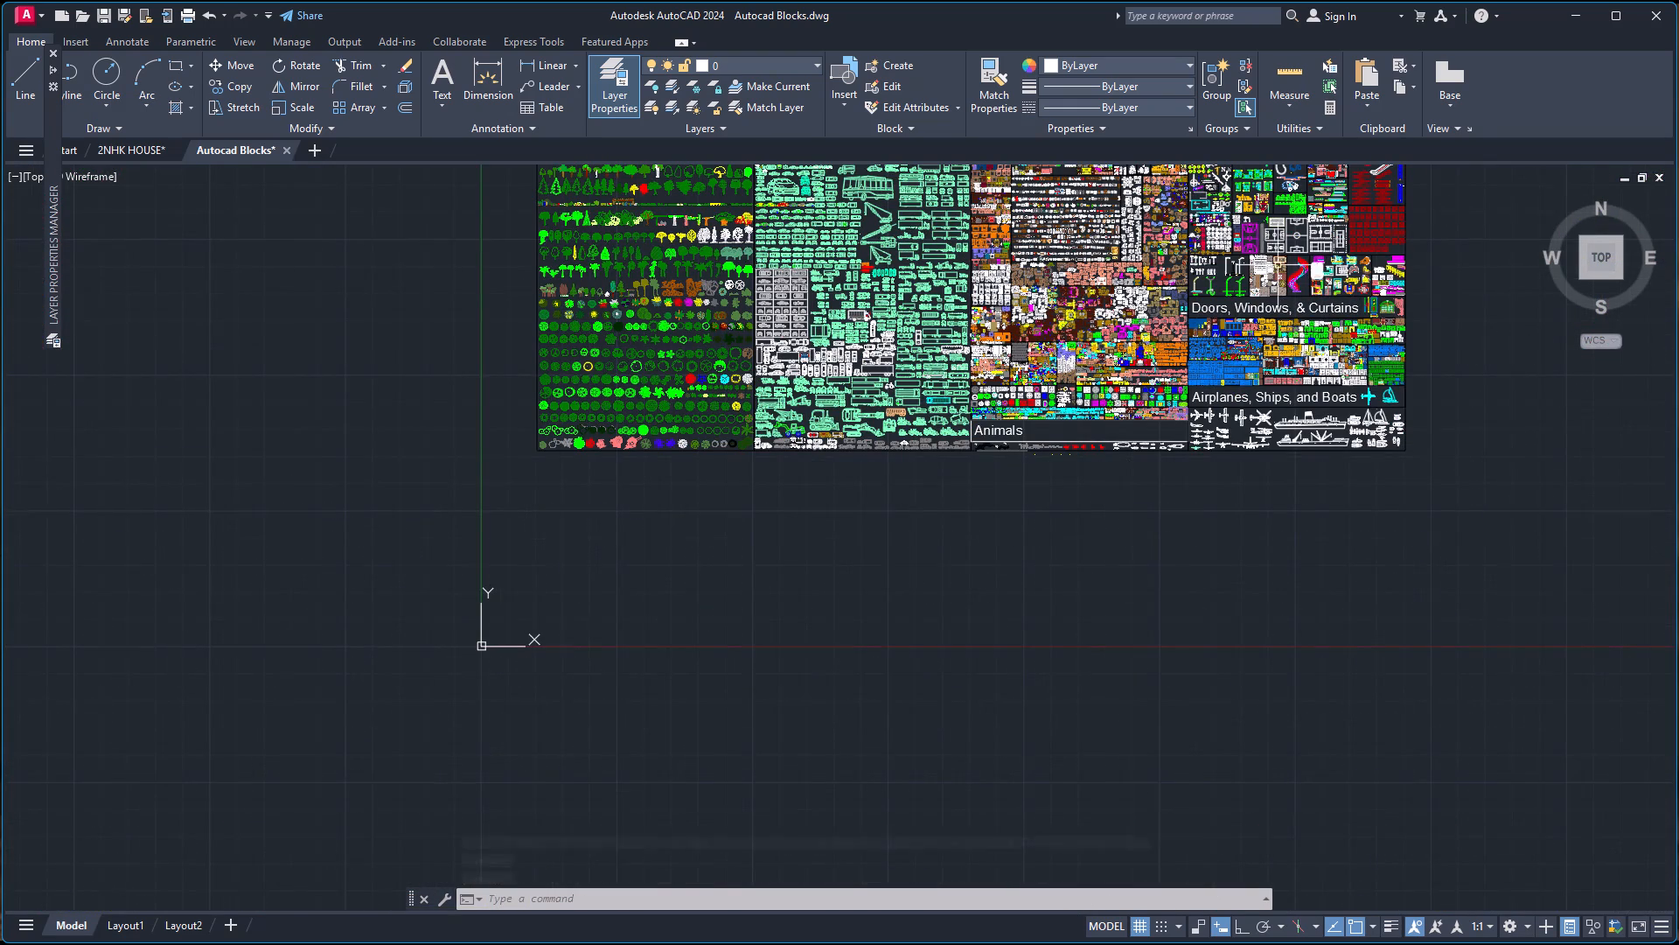
scroll(1251, 265, down, 2)
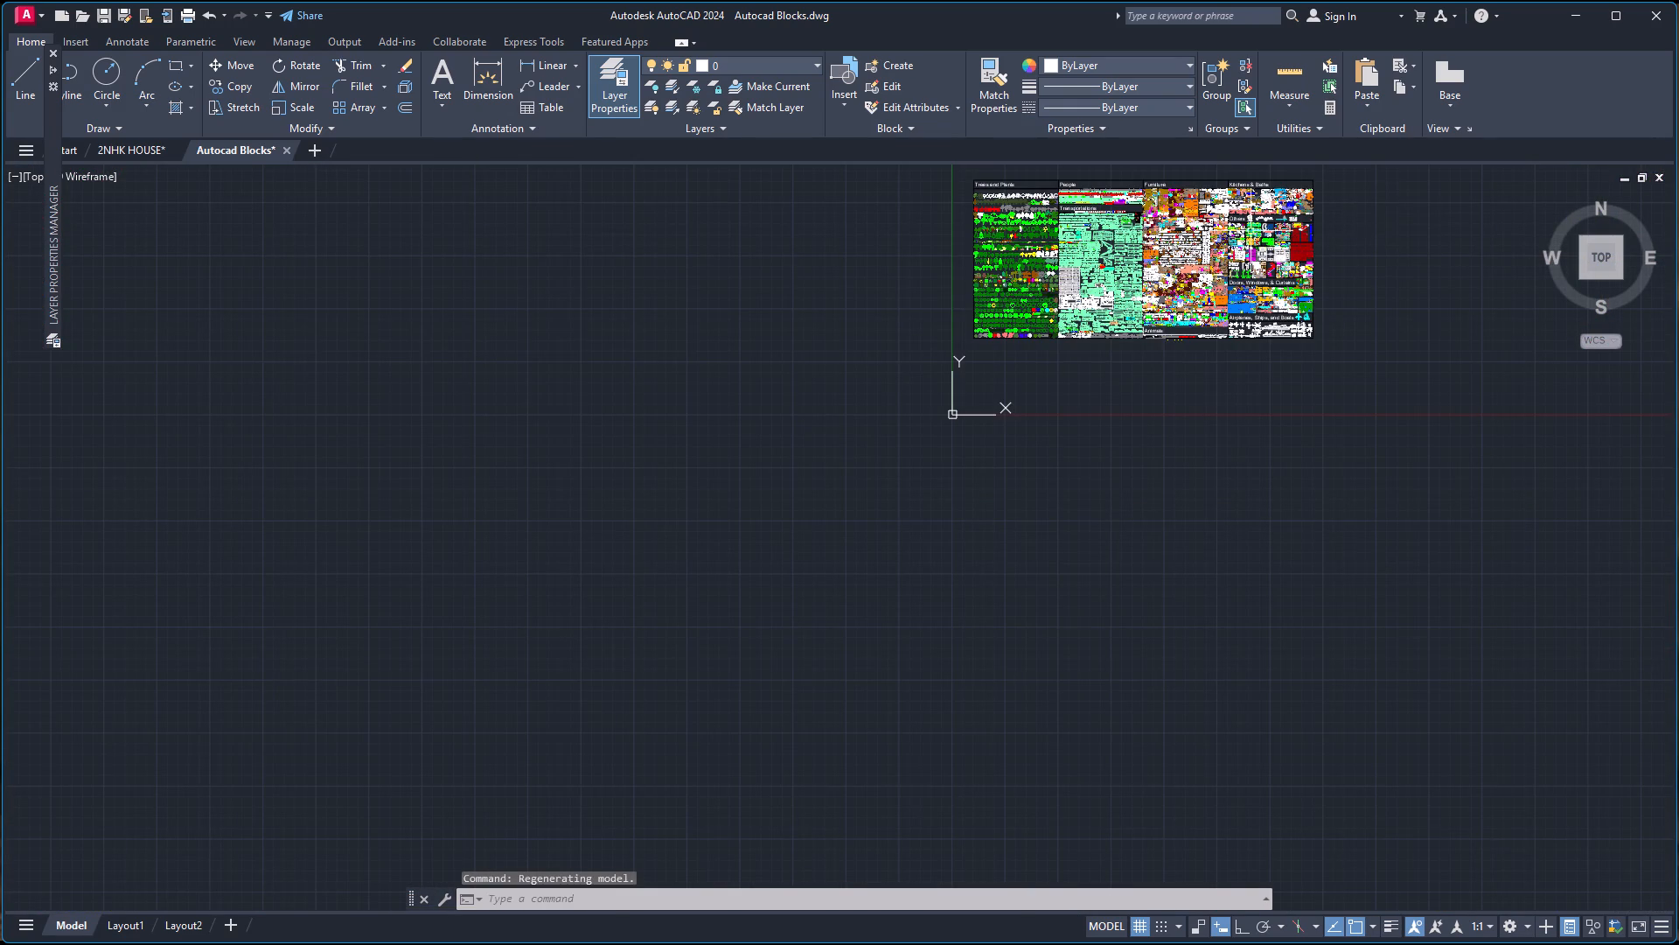
scroll(1243, 182, up, 5)
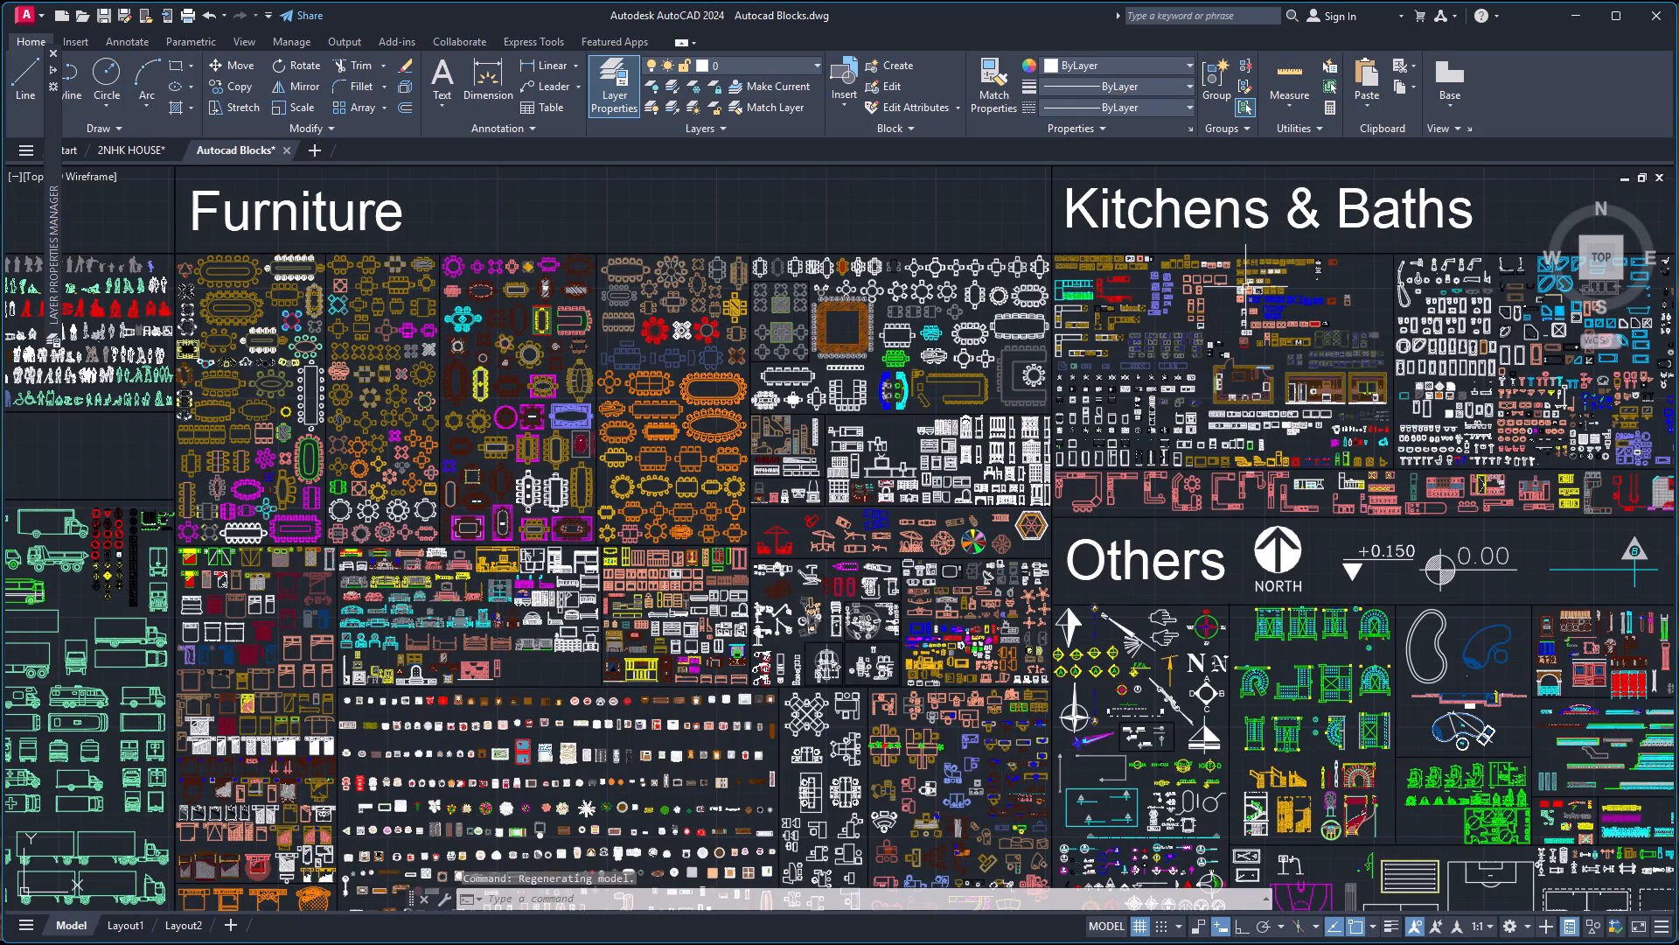
scroll(1245, 287, up, 2)
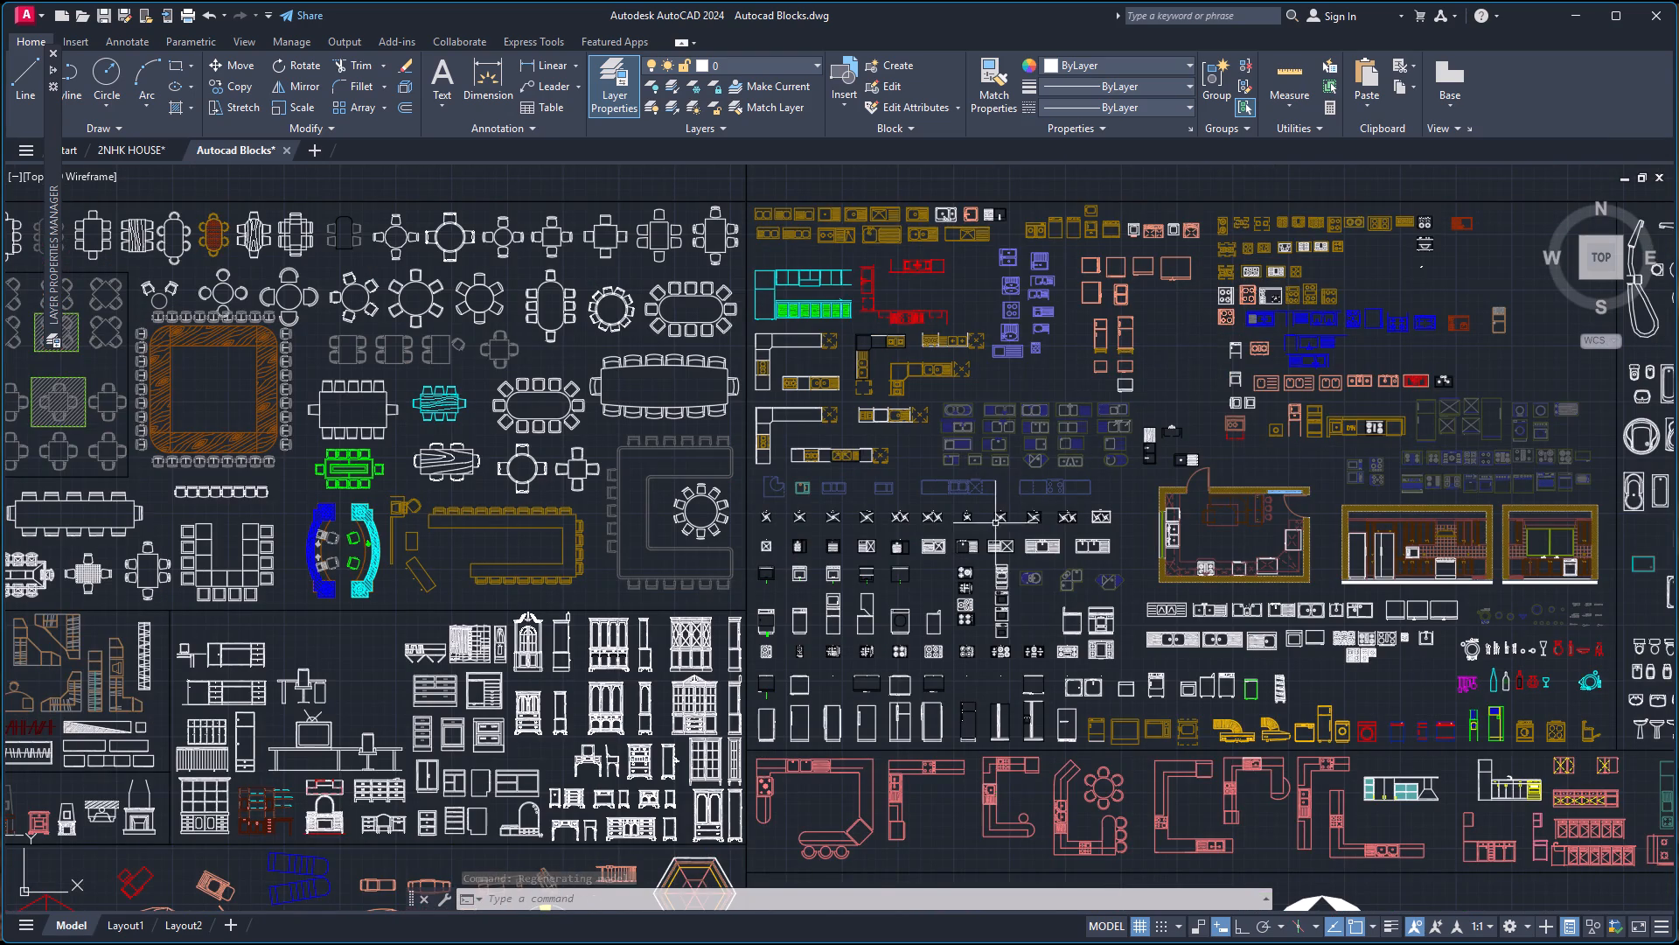
scroll(937, 598, up, 2)
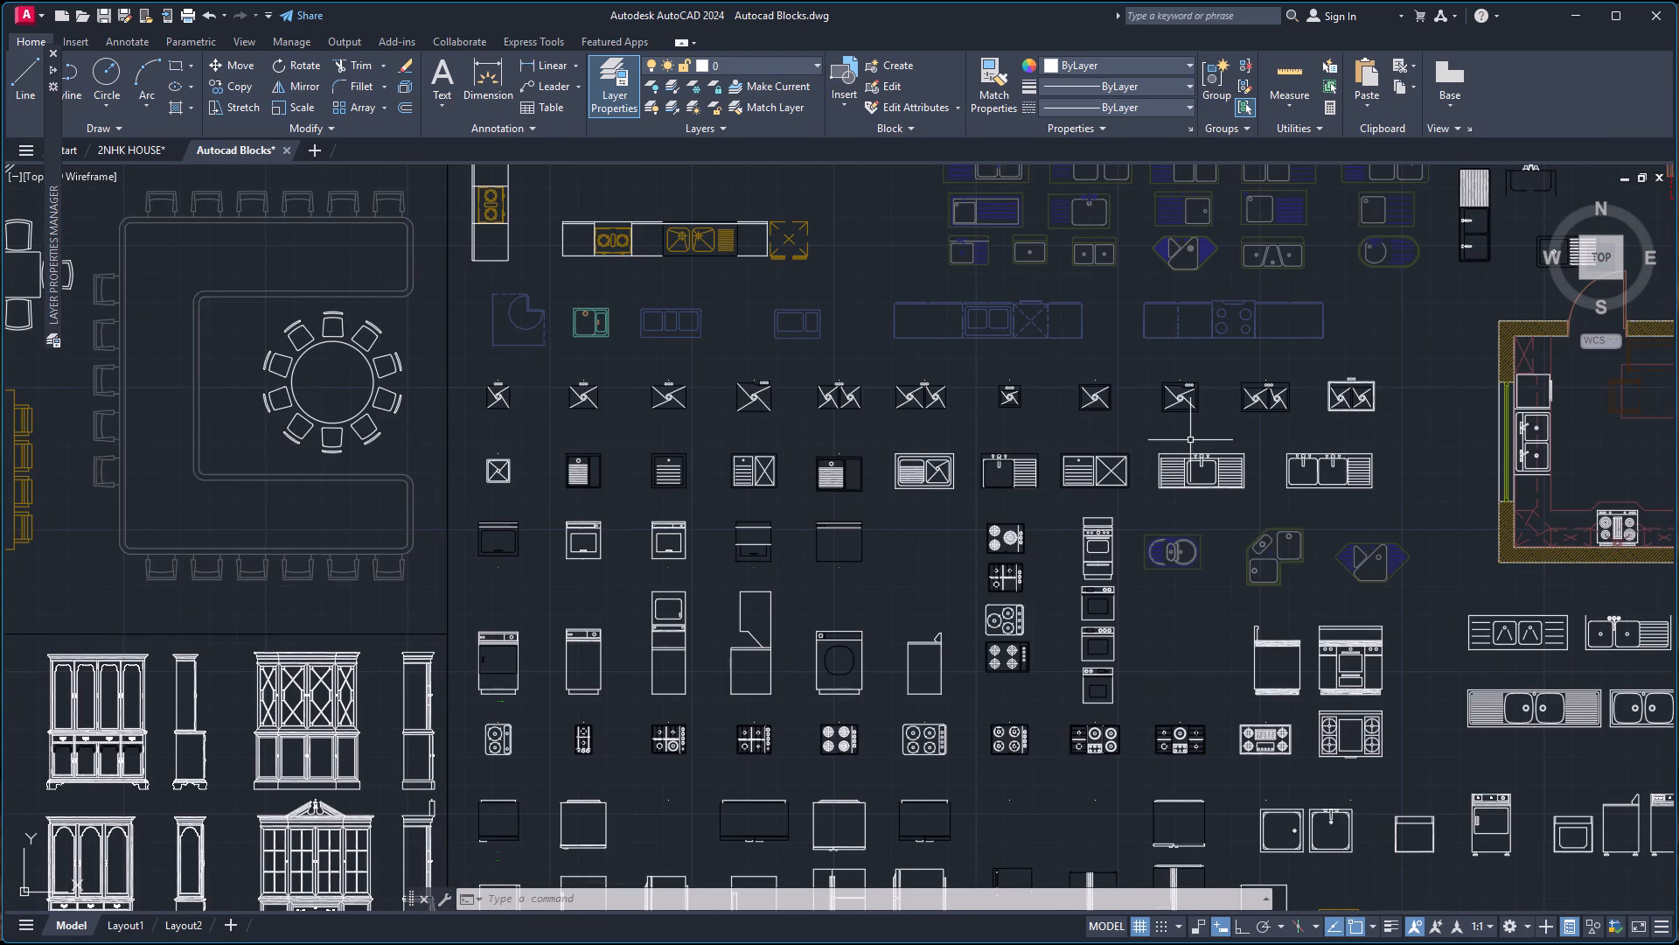
scroll(1125, 699, up, 1)
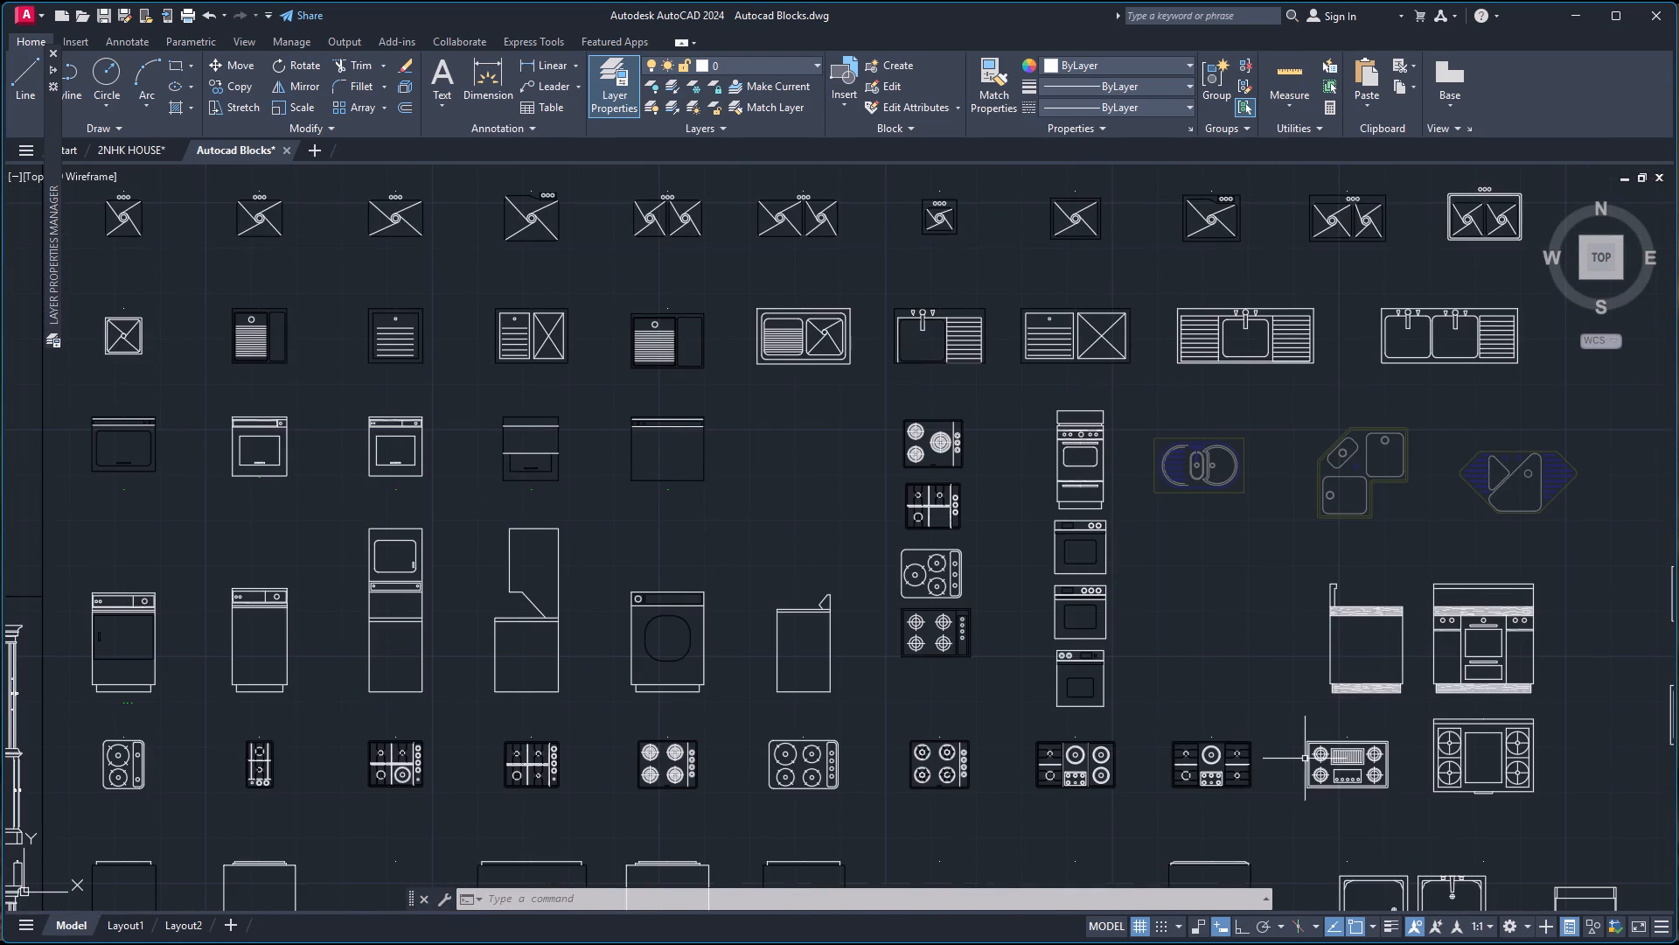
scroll(1304, 761, up, 1)
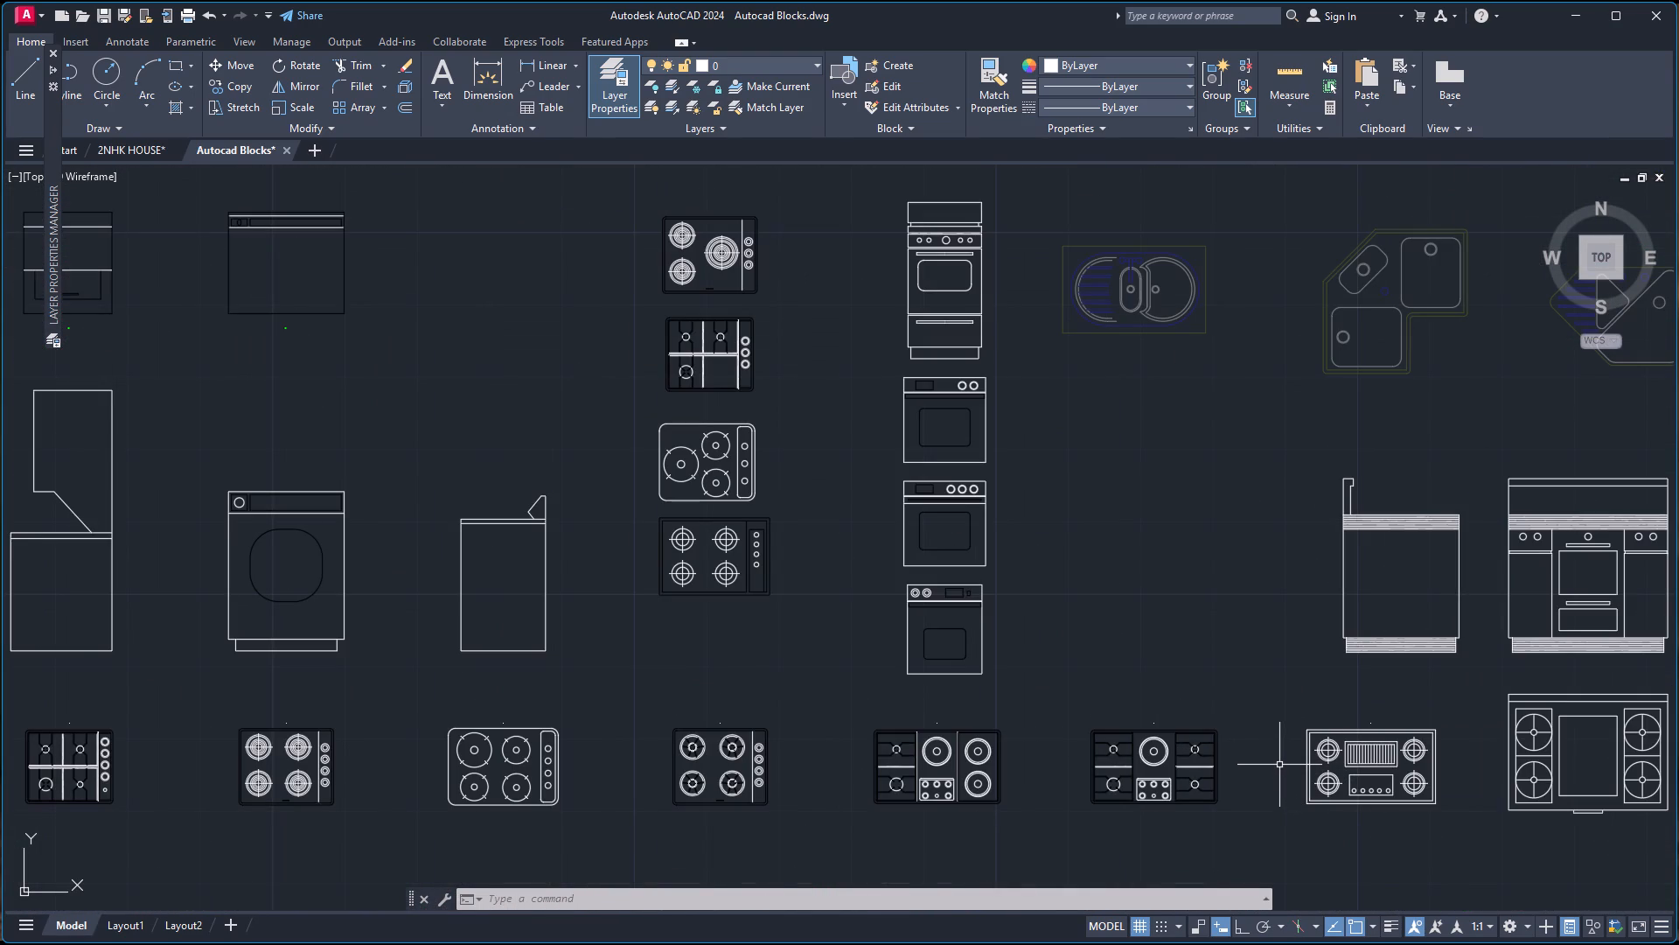
click(1278, 726)
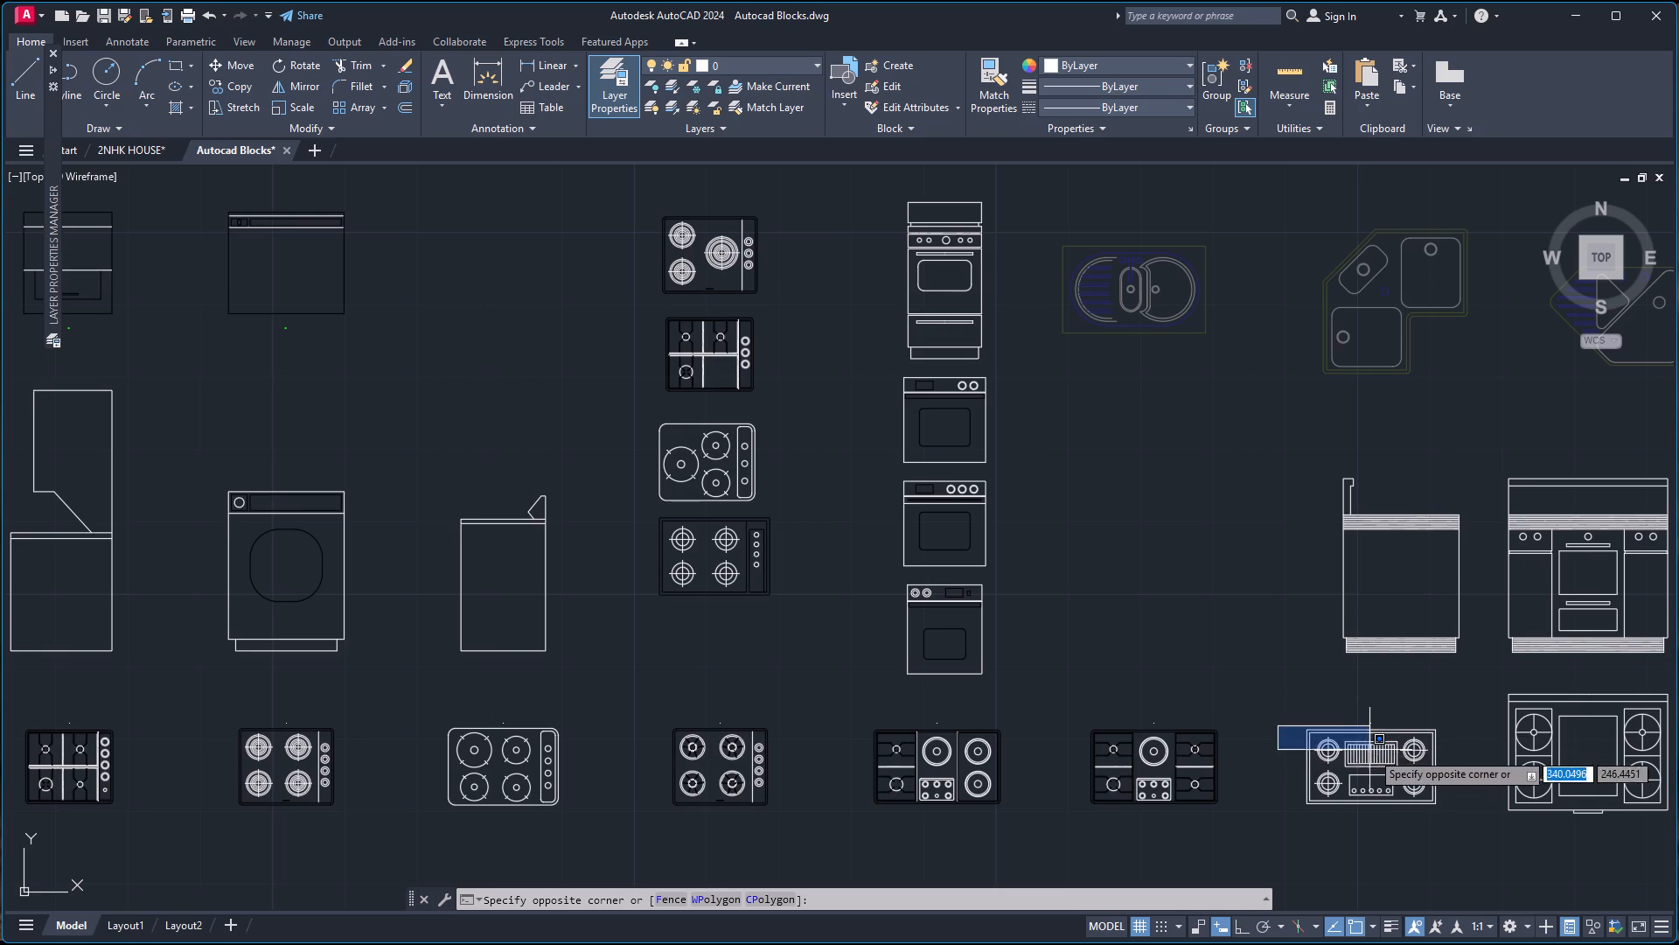
click(1445, 816)
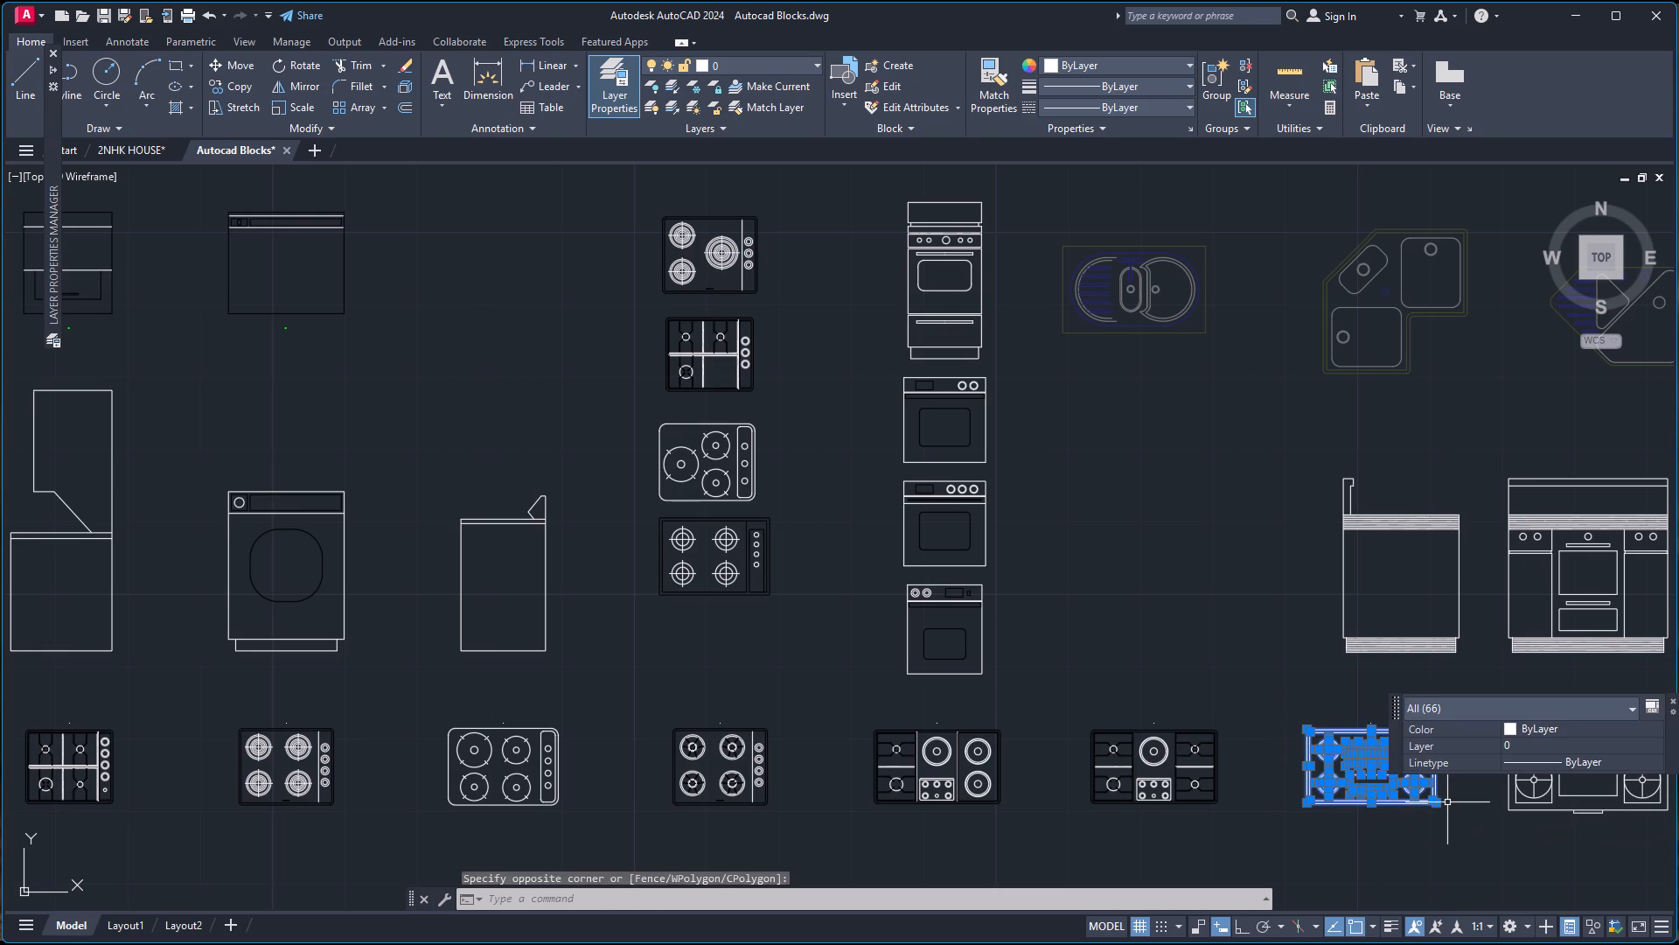
key(ctrl+c)
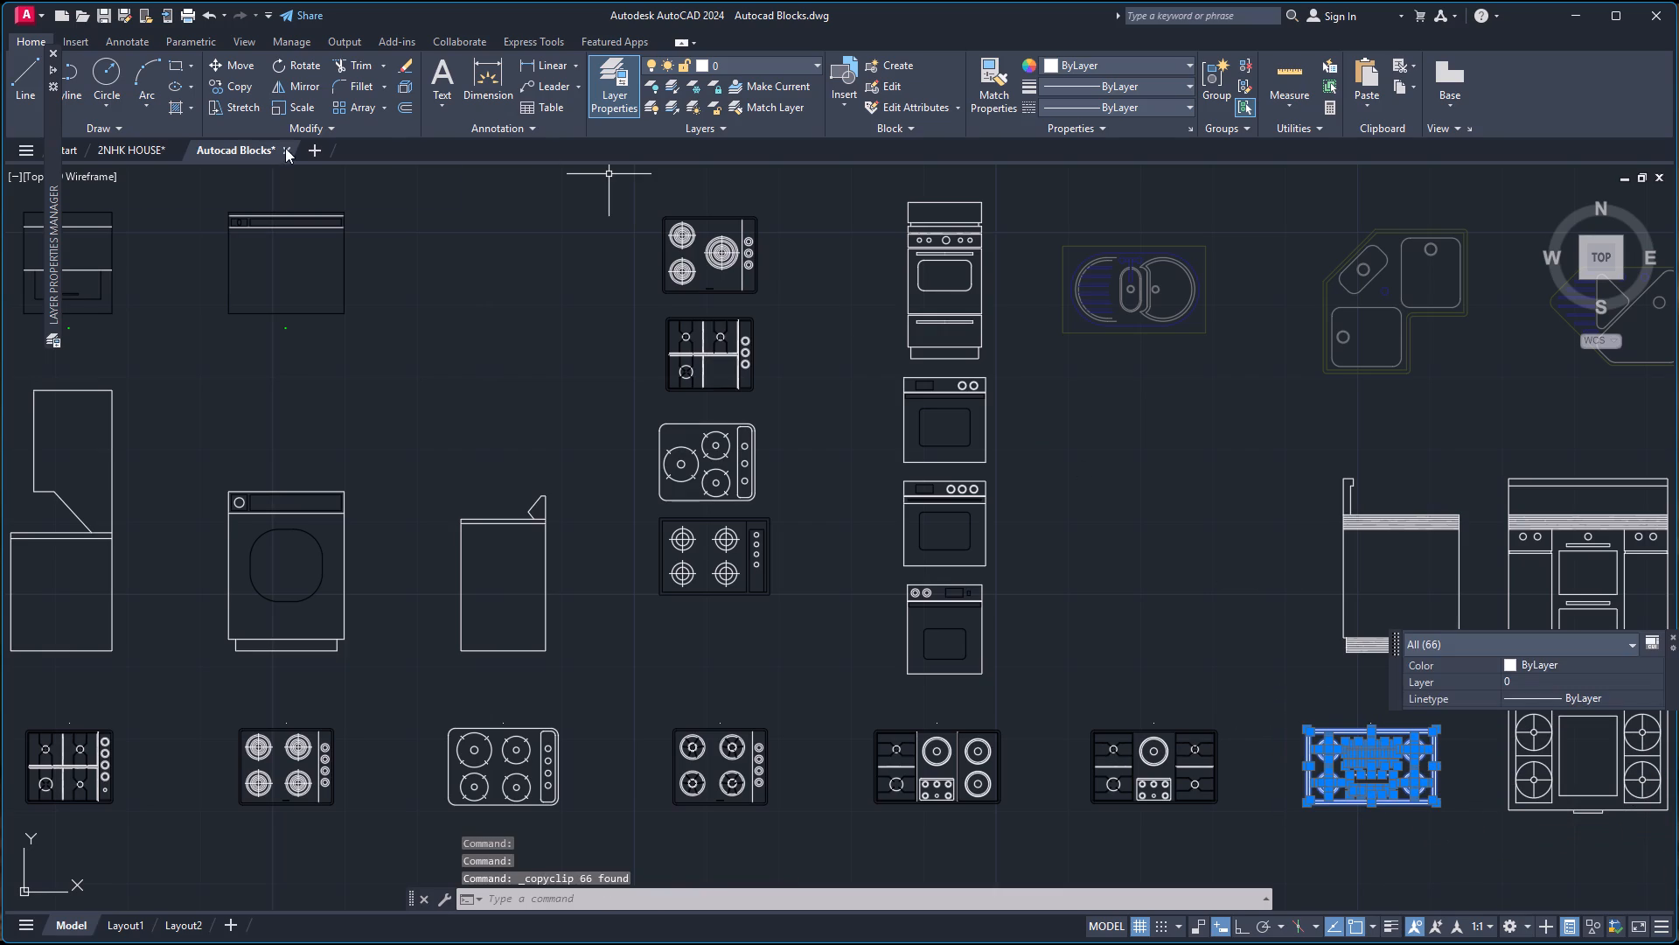
Switch to the 2NHK HOUSE drawing and paste the cooktop in the empty area east of the house.
click(139, 147)
click(1068, 566)
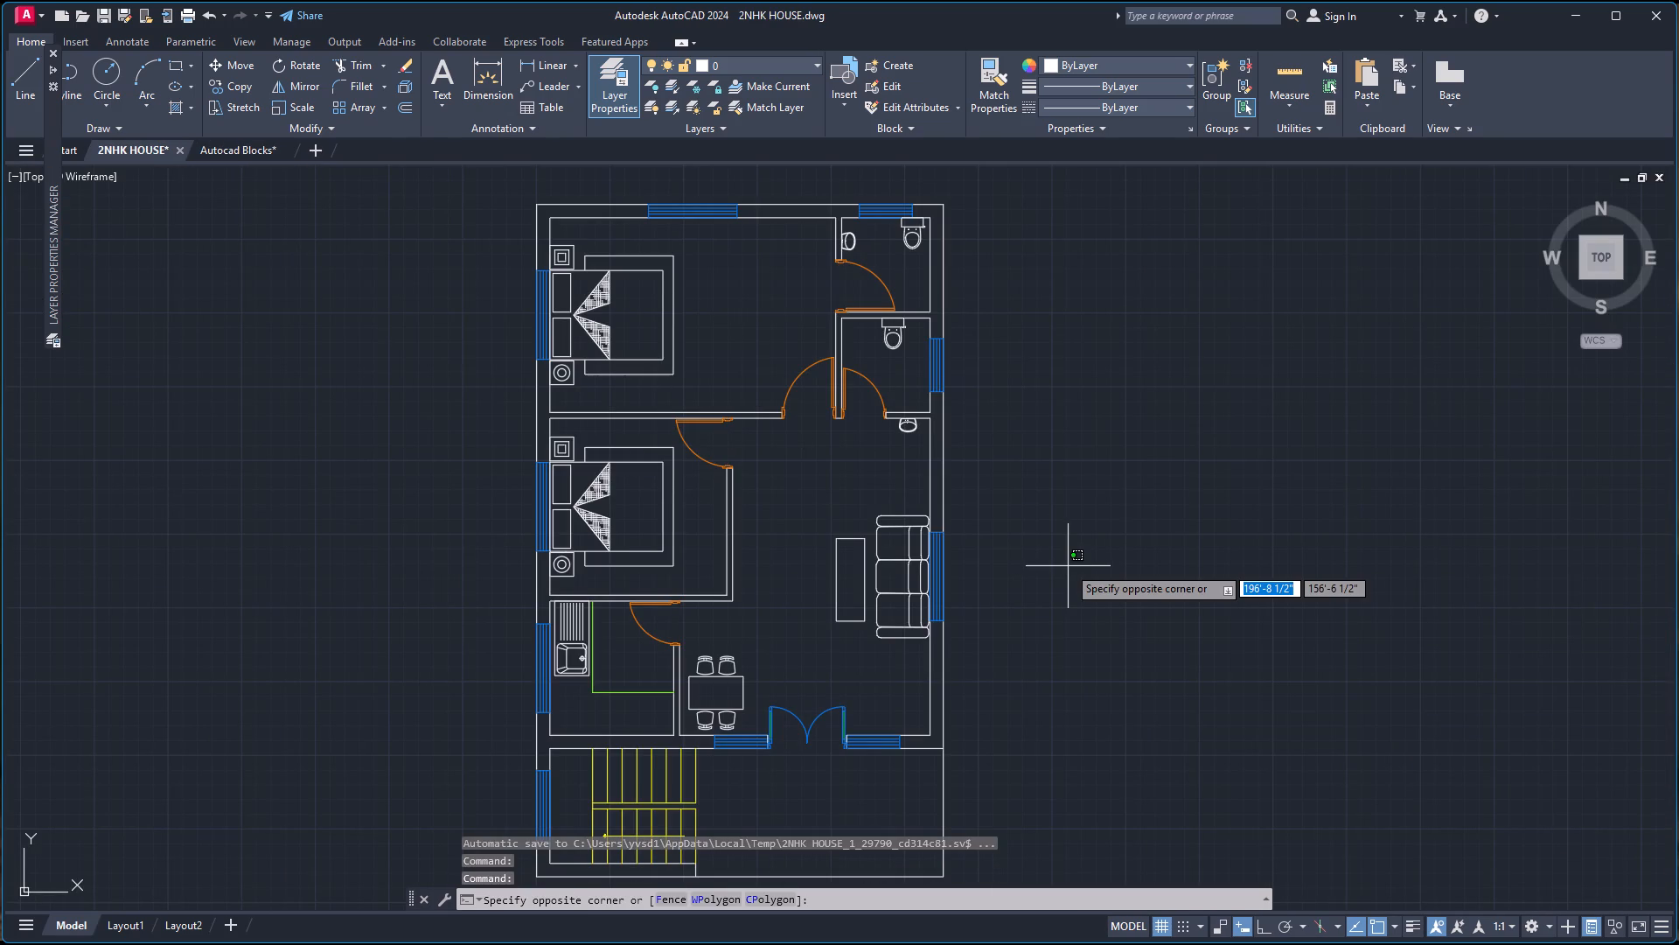
key(ctrl+v)
click(1064, 513)
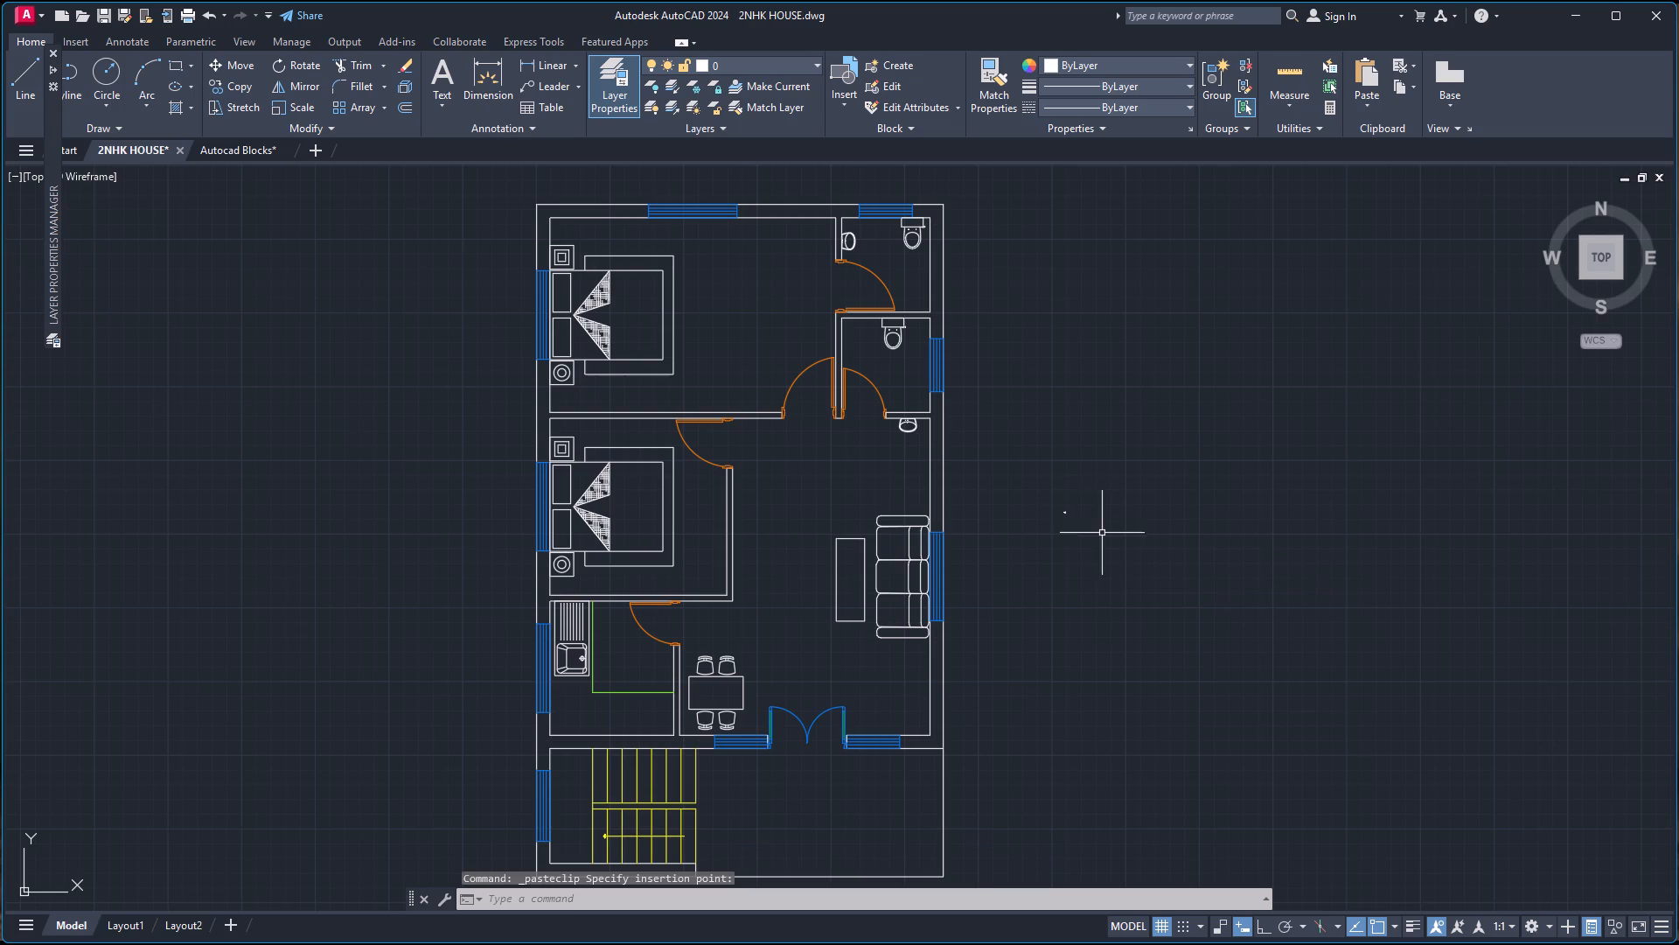
Close the Autocad Blocks drawing without saving its changes.
click(286, 150)
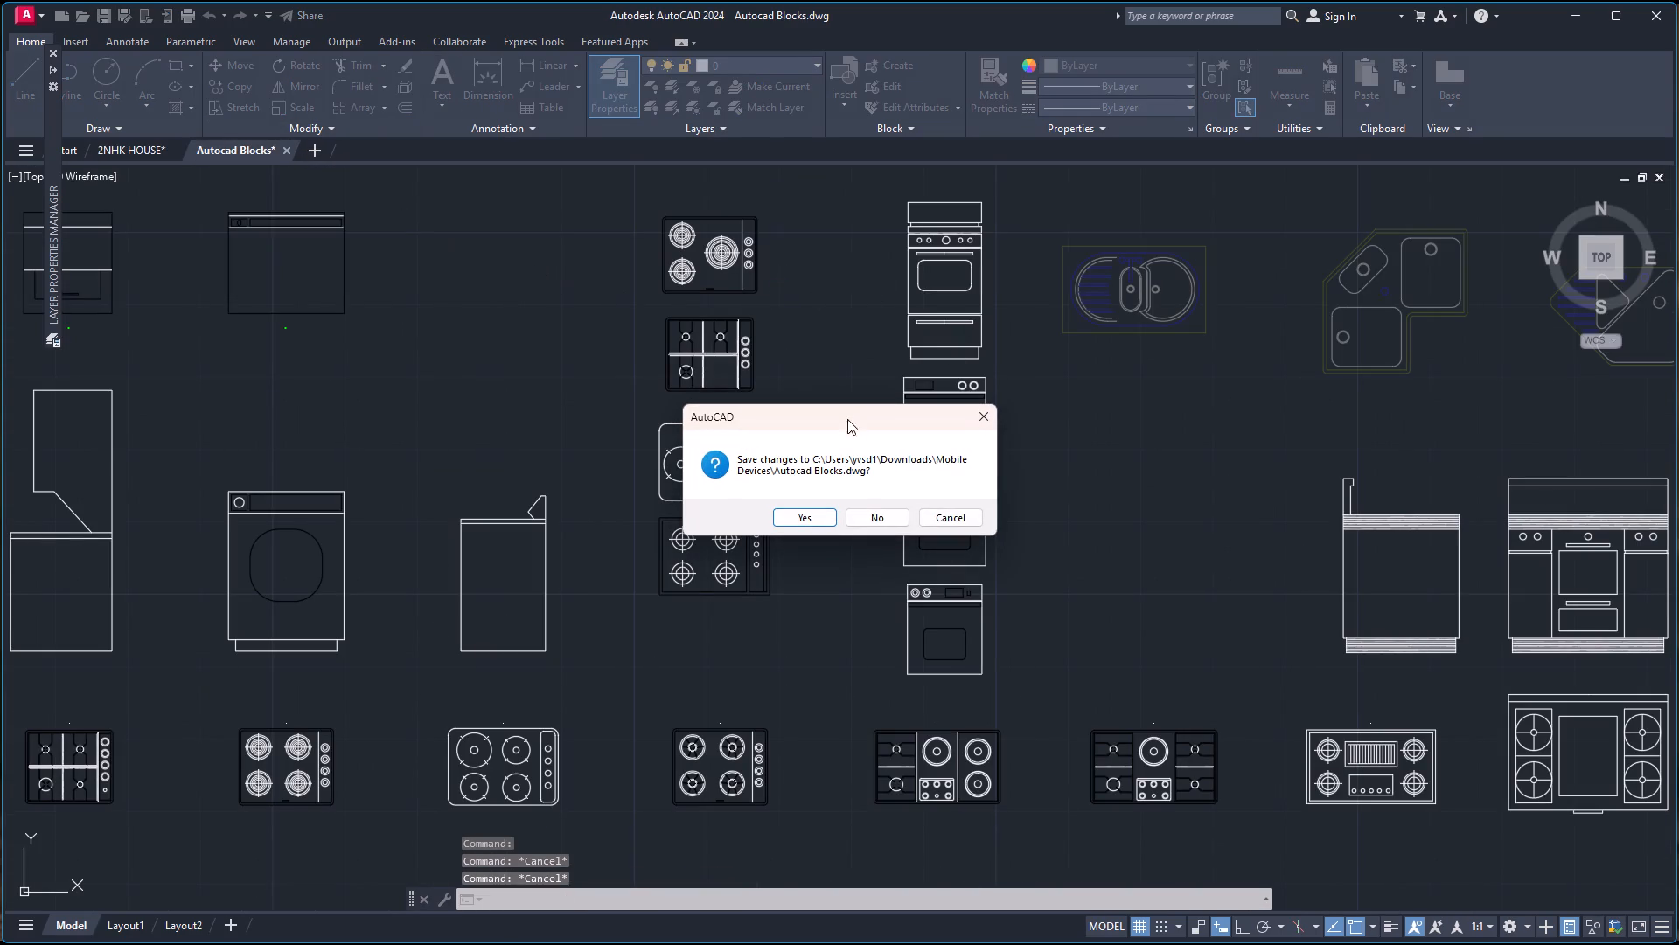
click(877, 519)
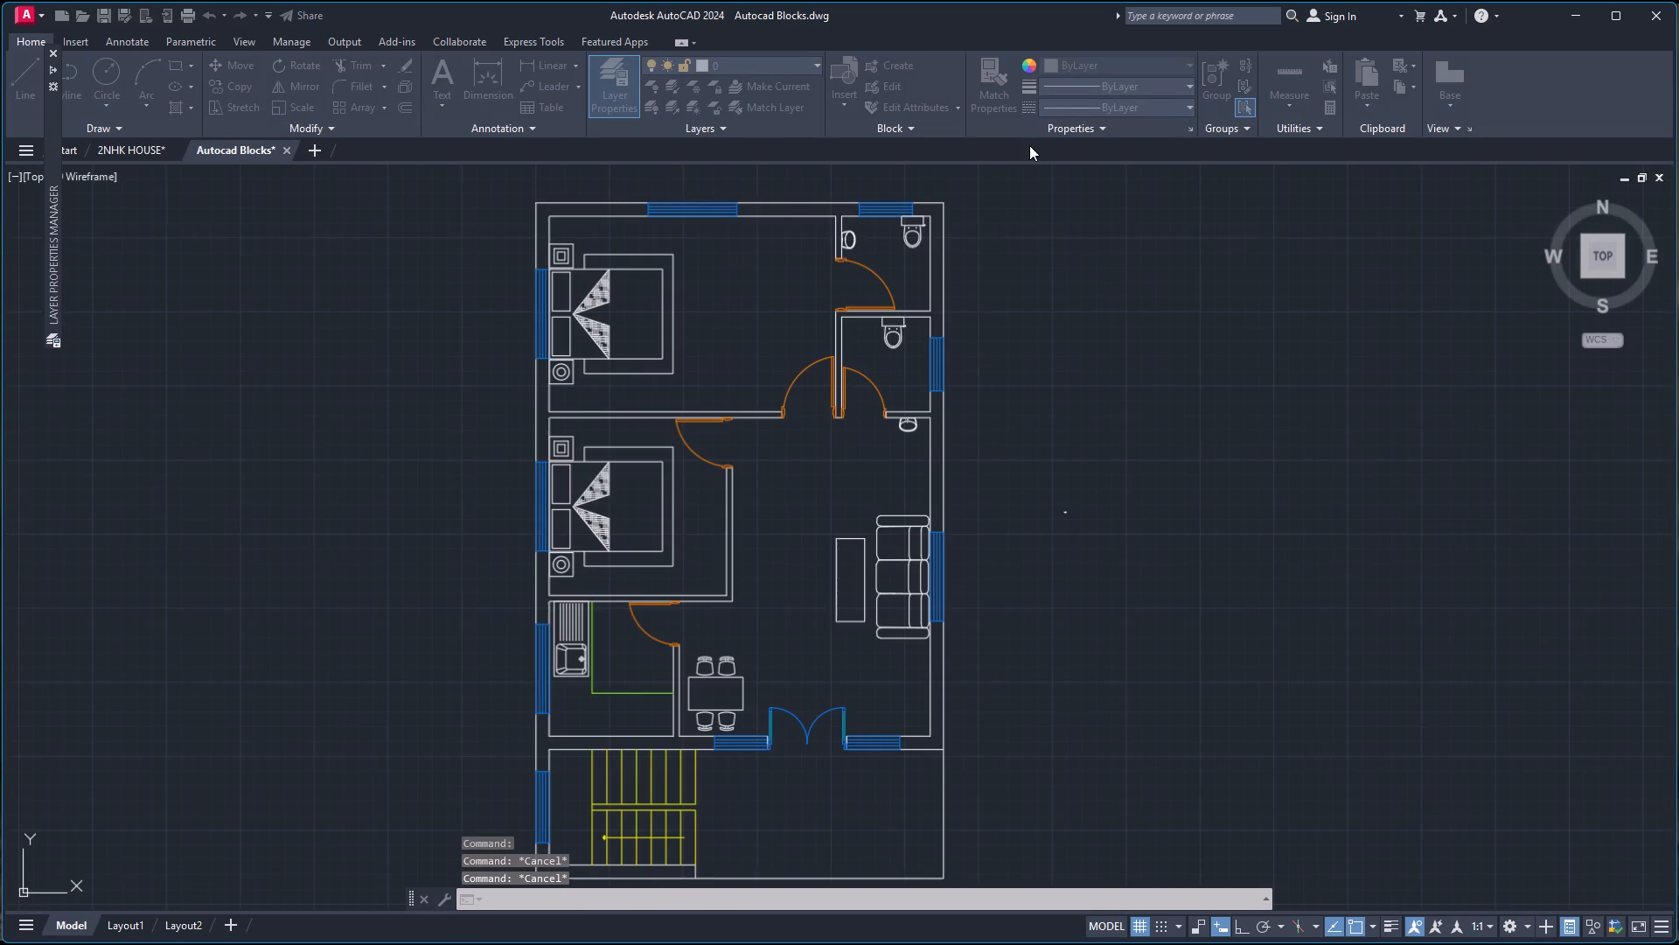
Group all objects of the pasted cooktop east of the house.
scroll(1057, 499, up, 3)
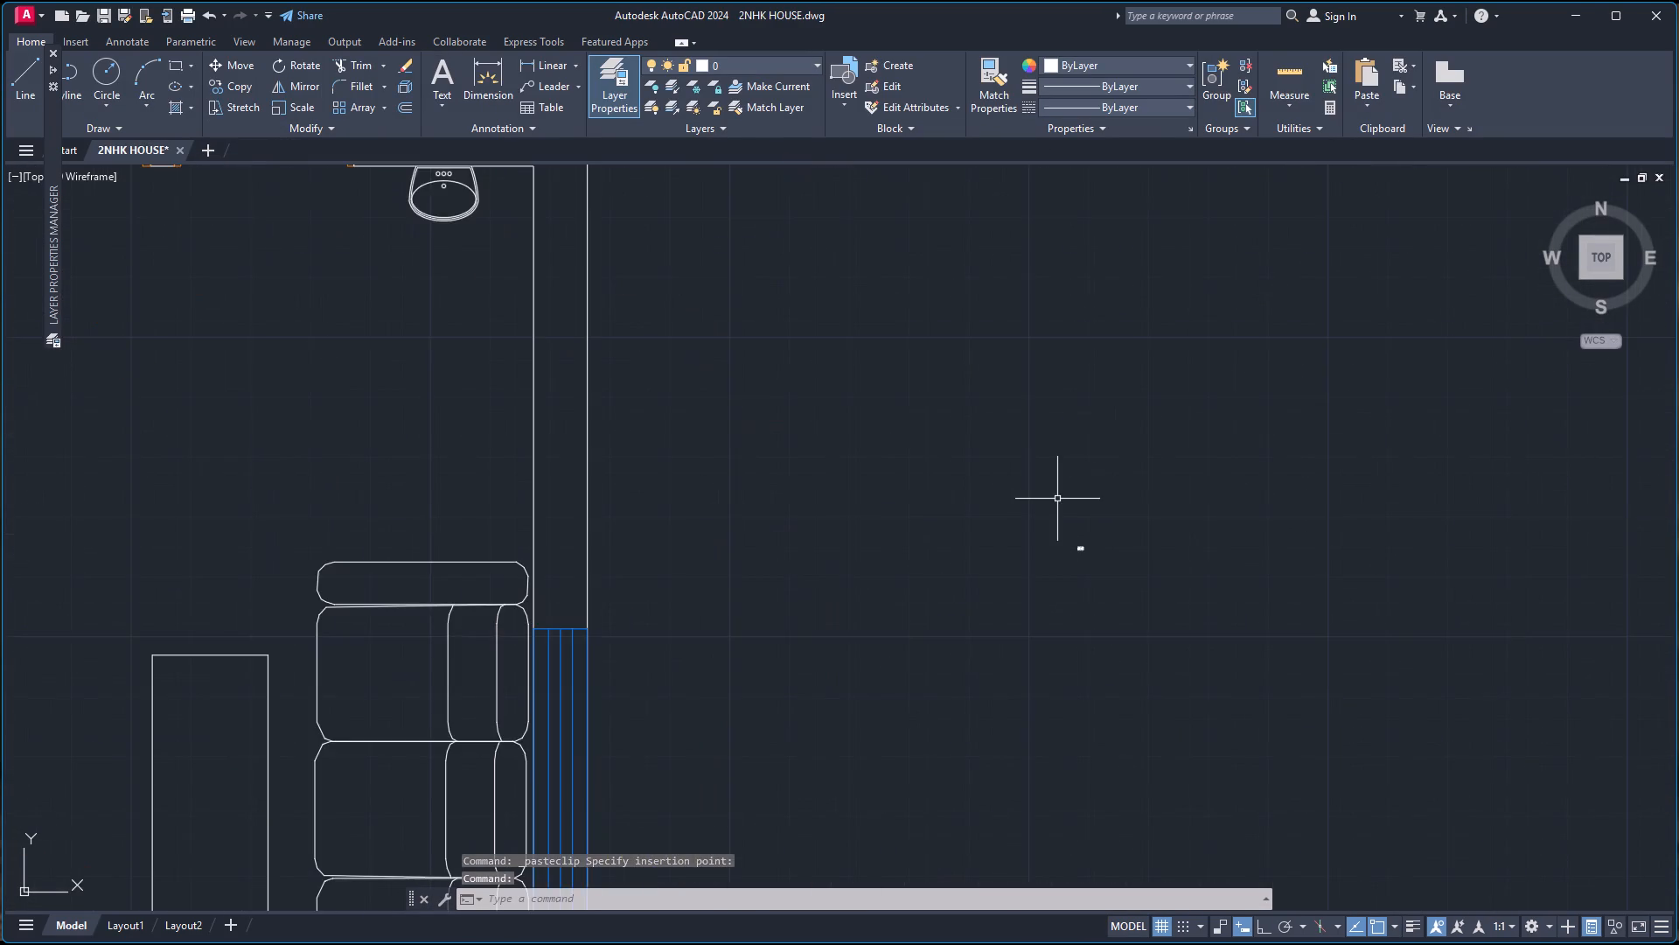
scroll(1061, 519, up, 3)
drag(1070, 605, 1092, 615)
click(1267, 670)
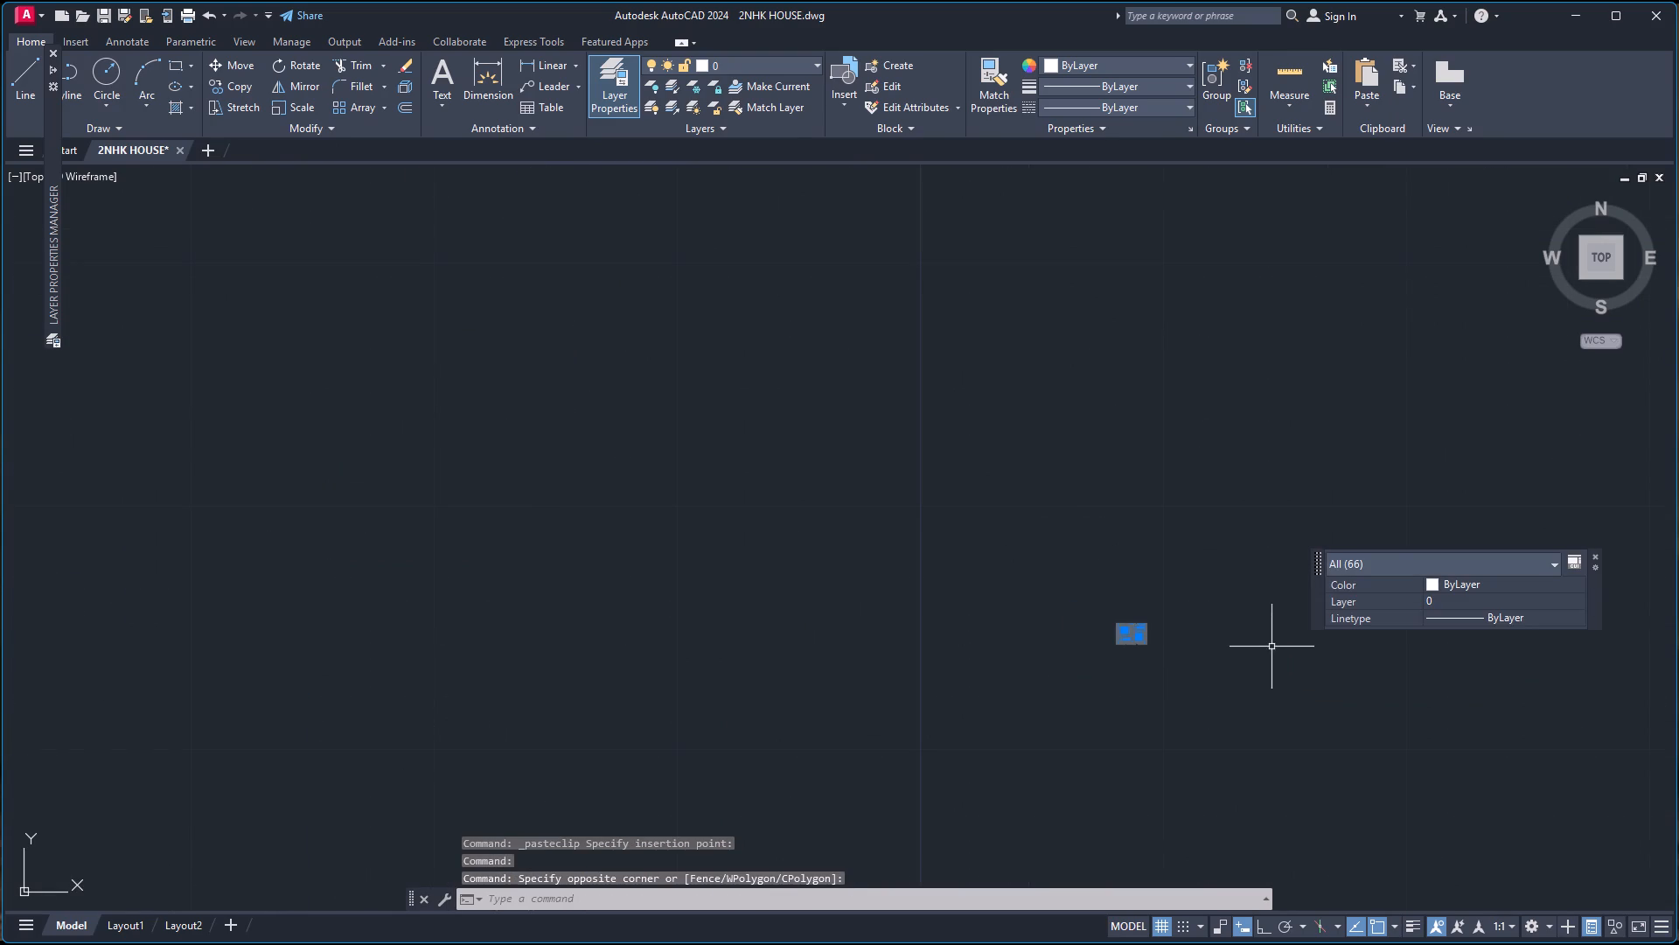
key(g)
key(Return)
Enlarge the cooktop group freehand from its north edge's midpoint, by a scaling distance of about 1'-3".
scroll(1170, 594, up, 2)
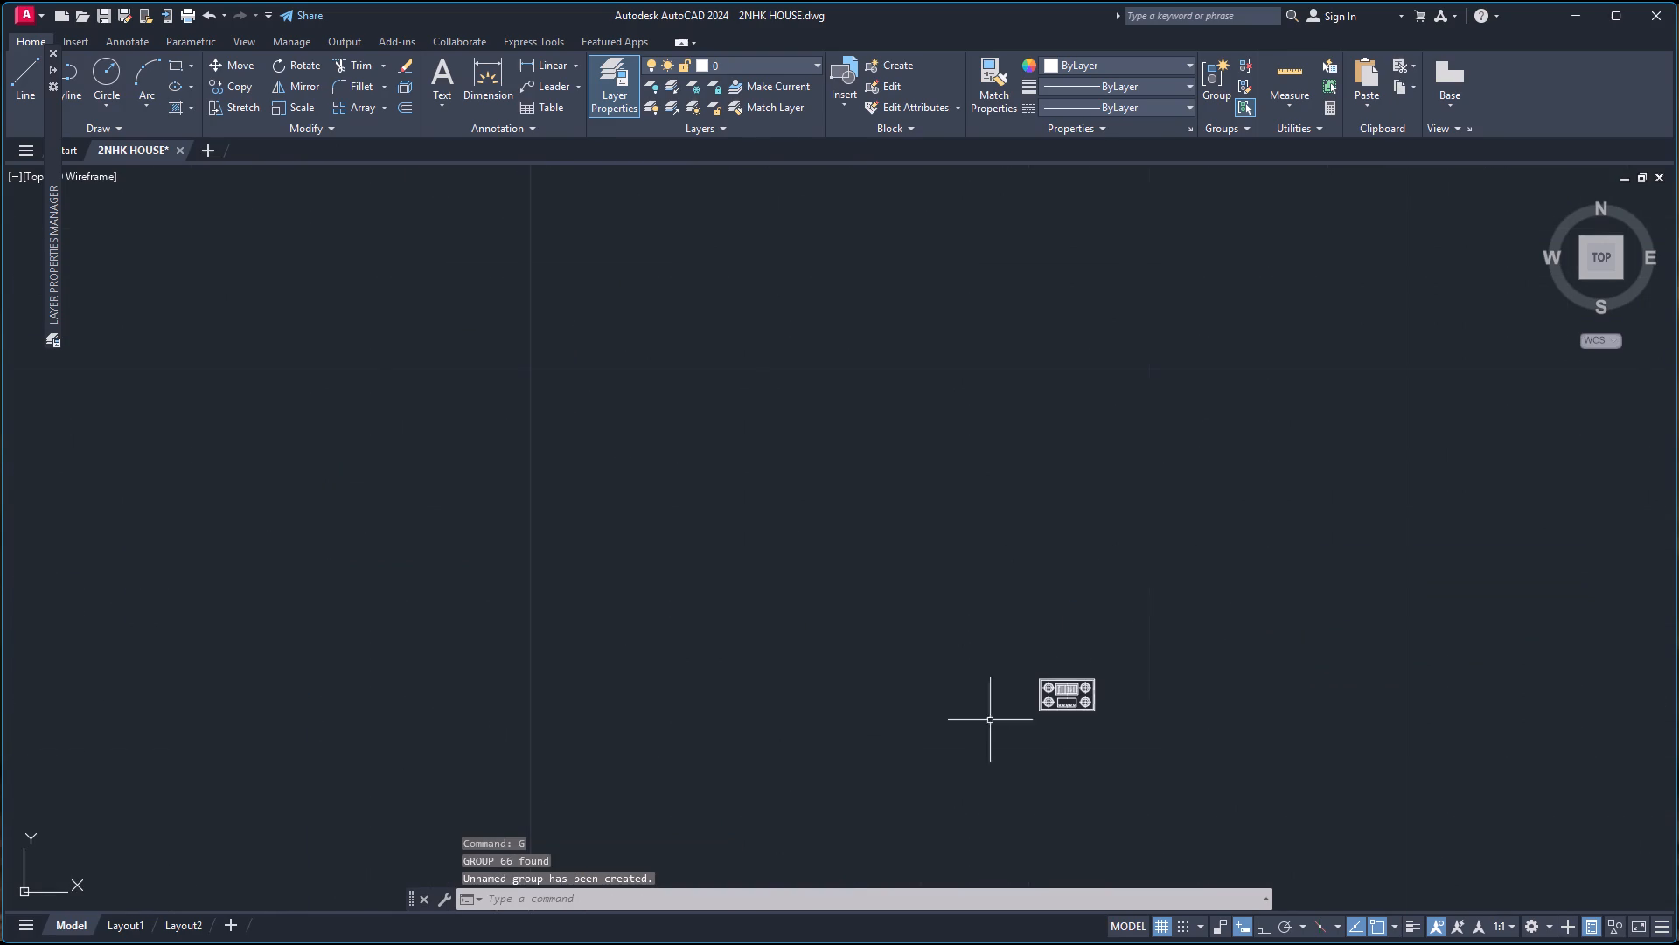
drag(989, 590, 997, 598)
click(1154, 745)
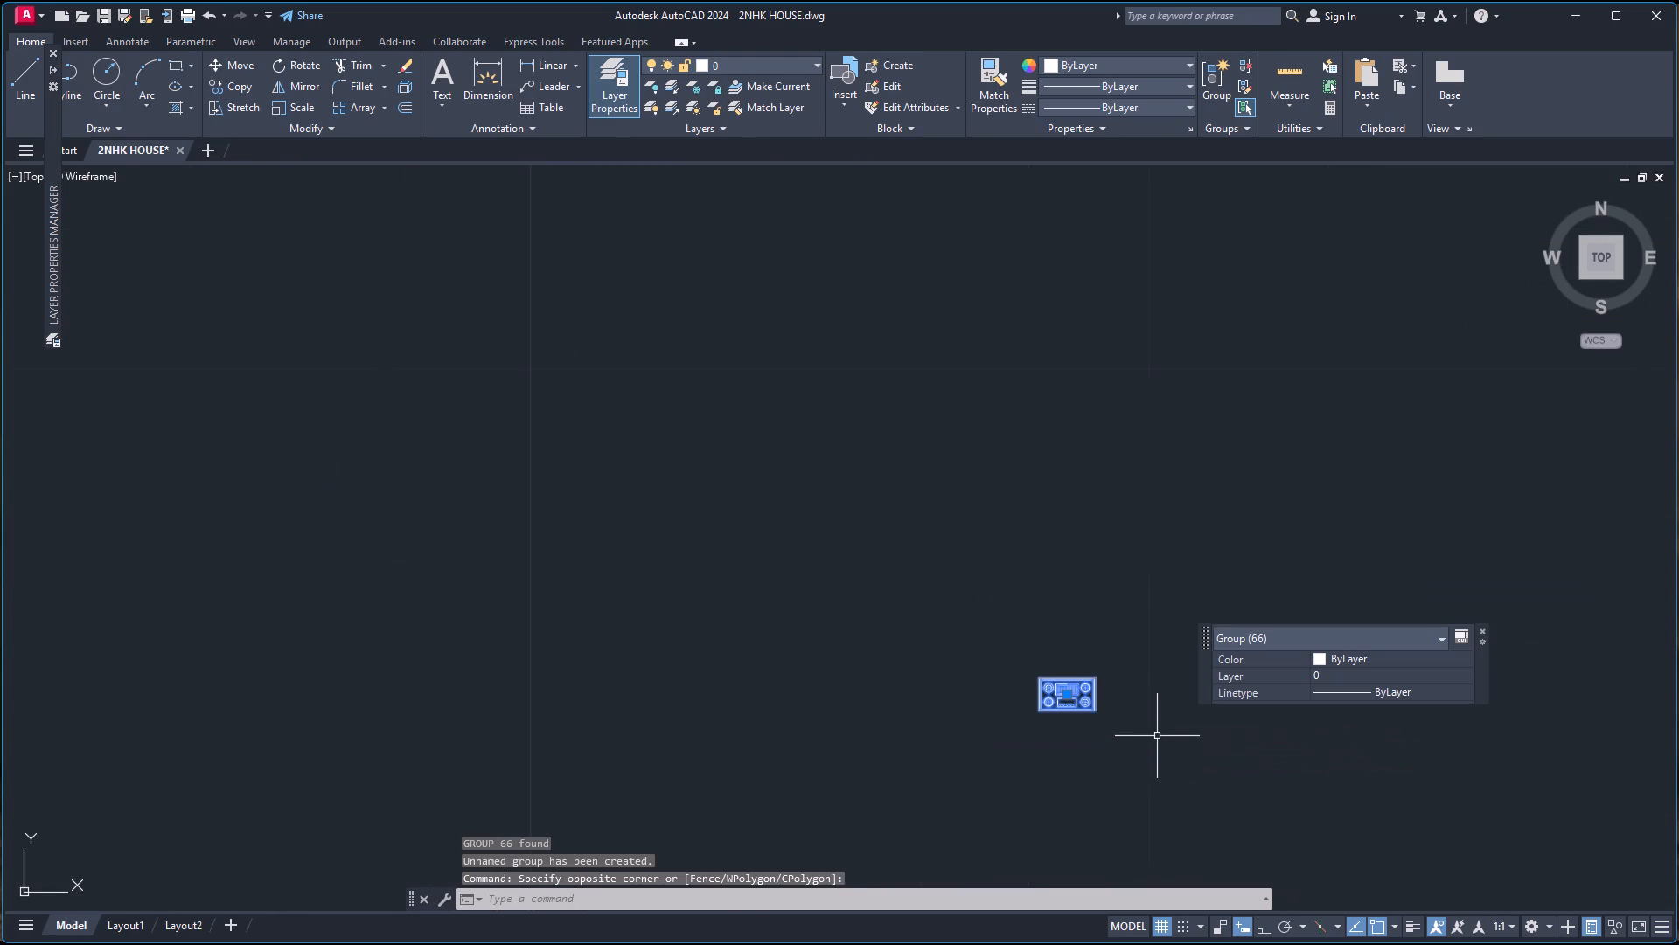
key(s)
key(c)
key(Return)
scroll(1048, 679, up, 3)
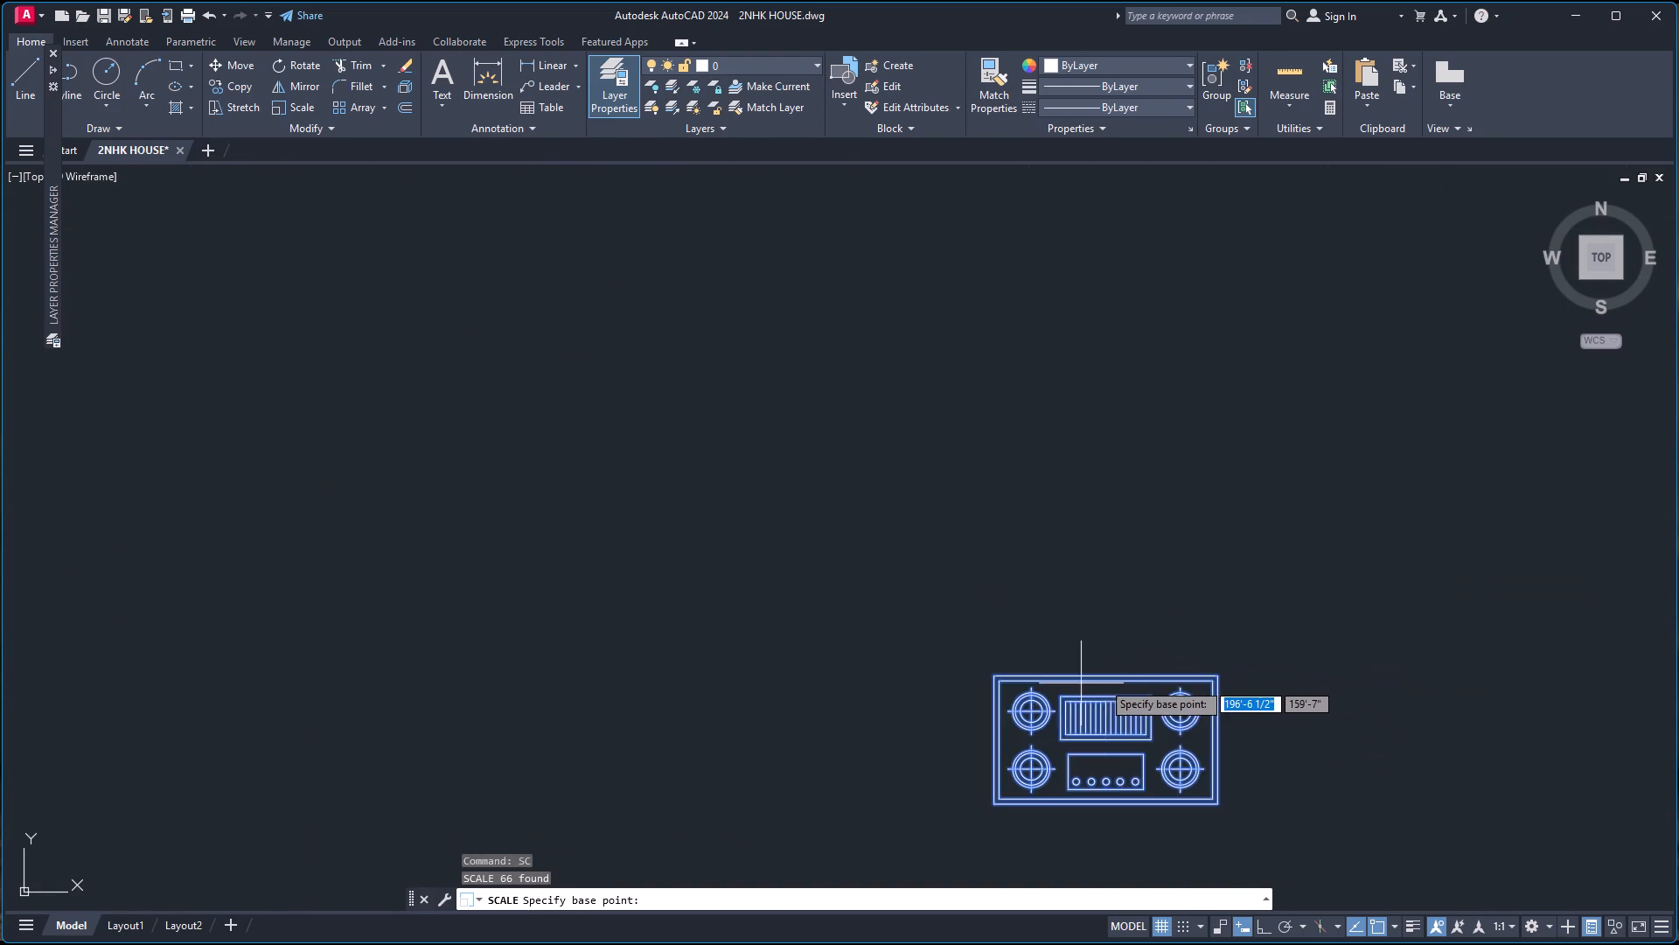
scroll(1102, 682, up, 3)
click(1098, 660)
scroll(1126, 641, down, 5)
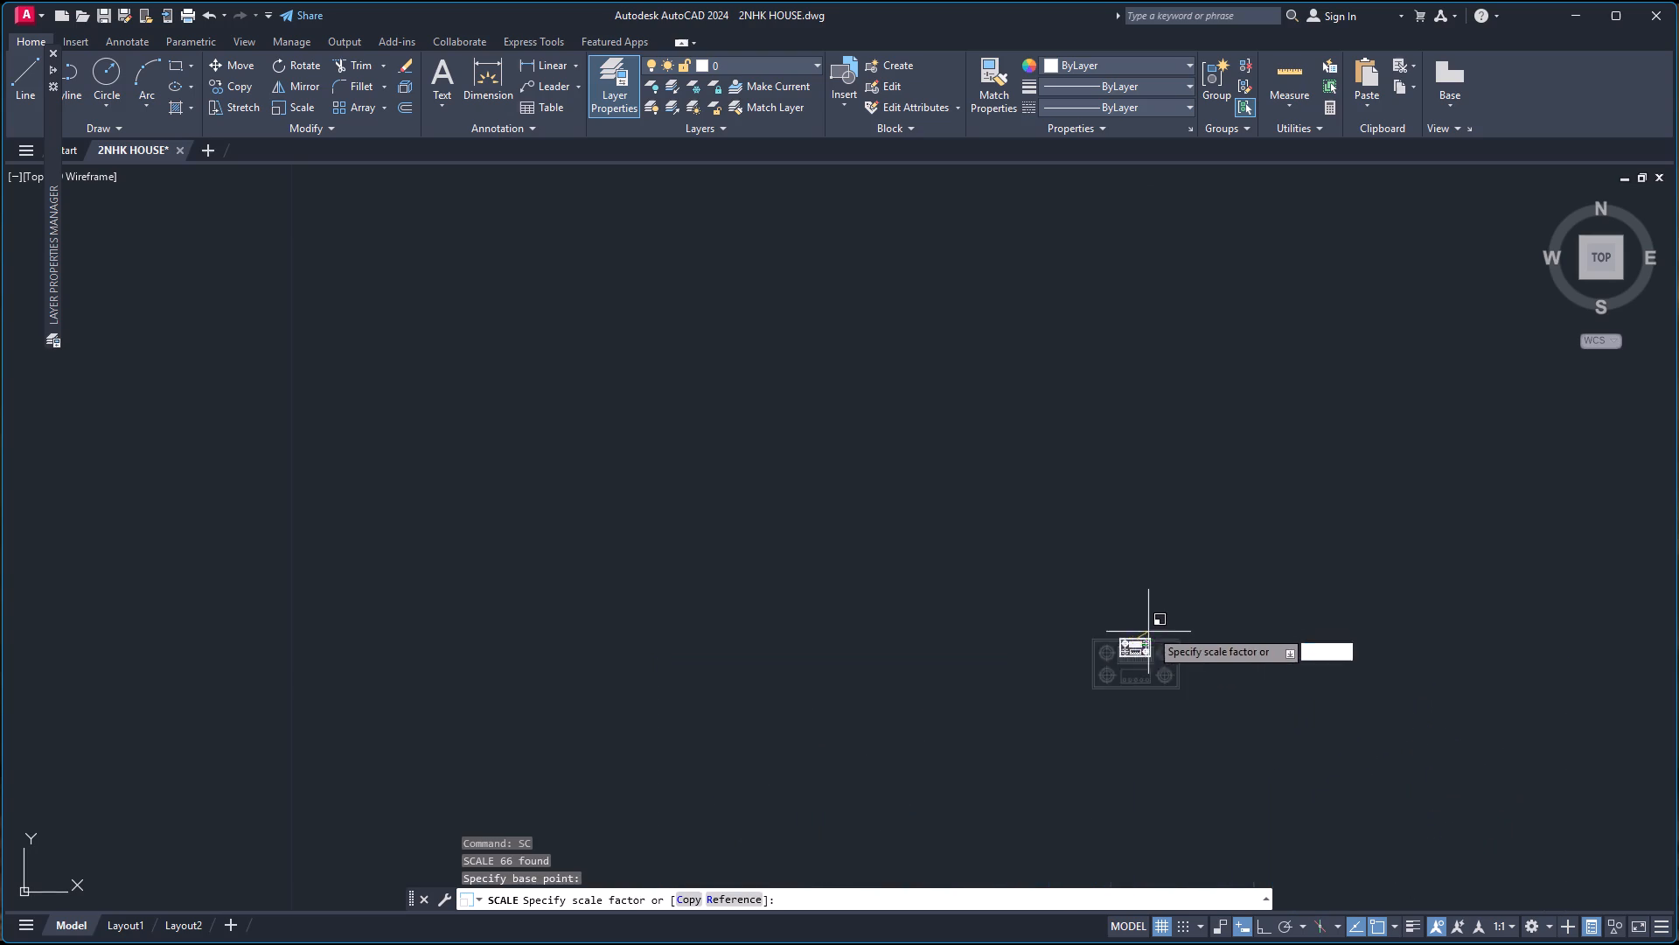
scroll(1196, 585, down, 9)
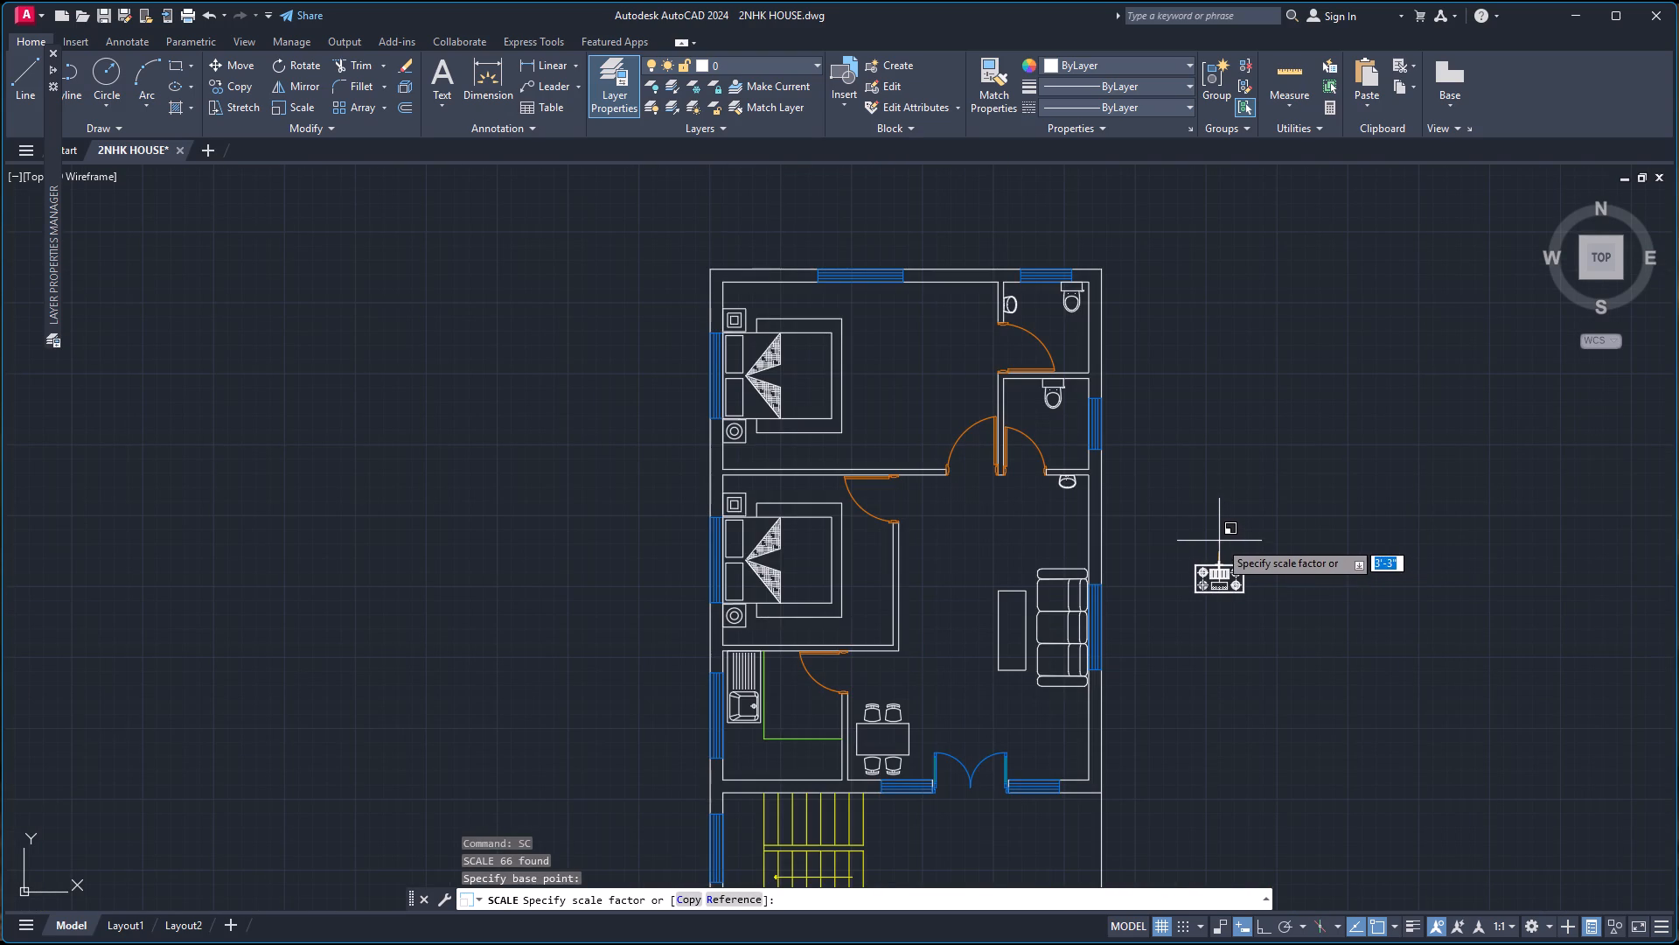
click(1218, 541)
Rotate the cooktop group 180° about its north edge's midpoint, with Ortho on.
click(1175, 539)
click(1248, 631)
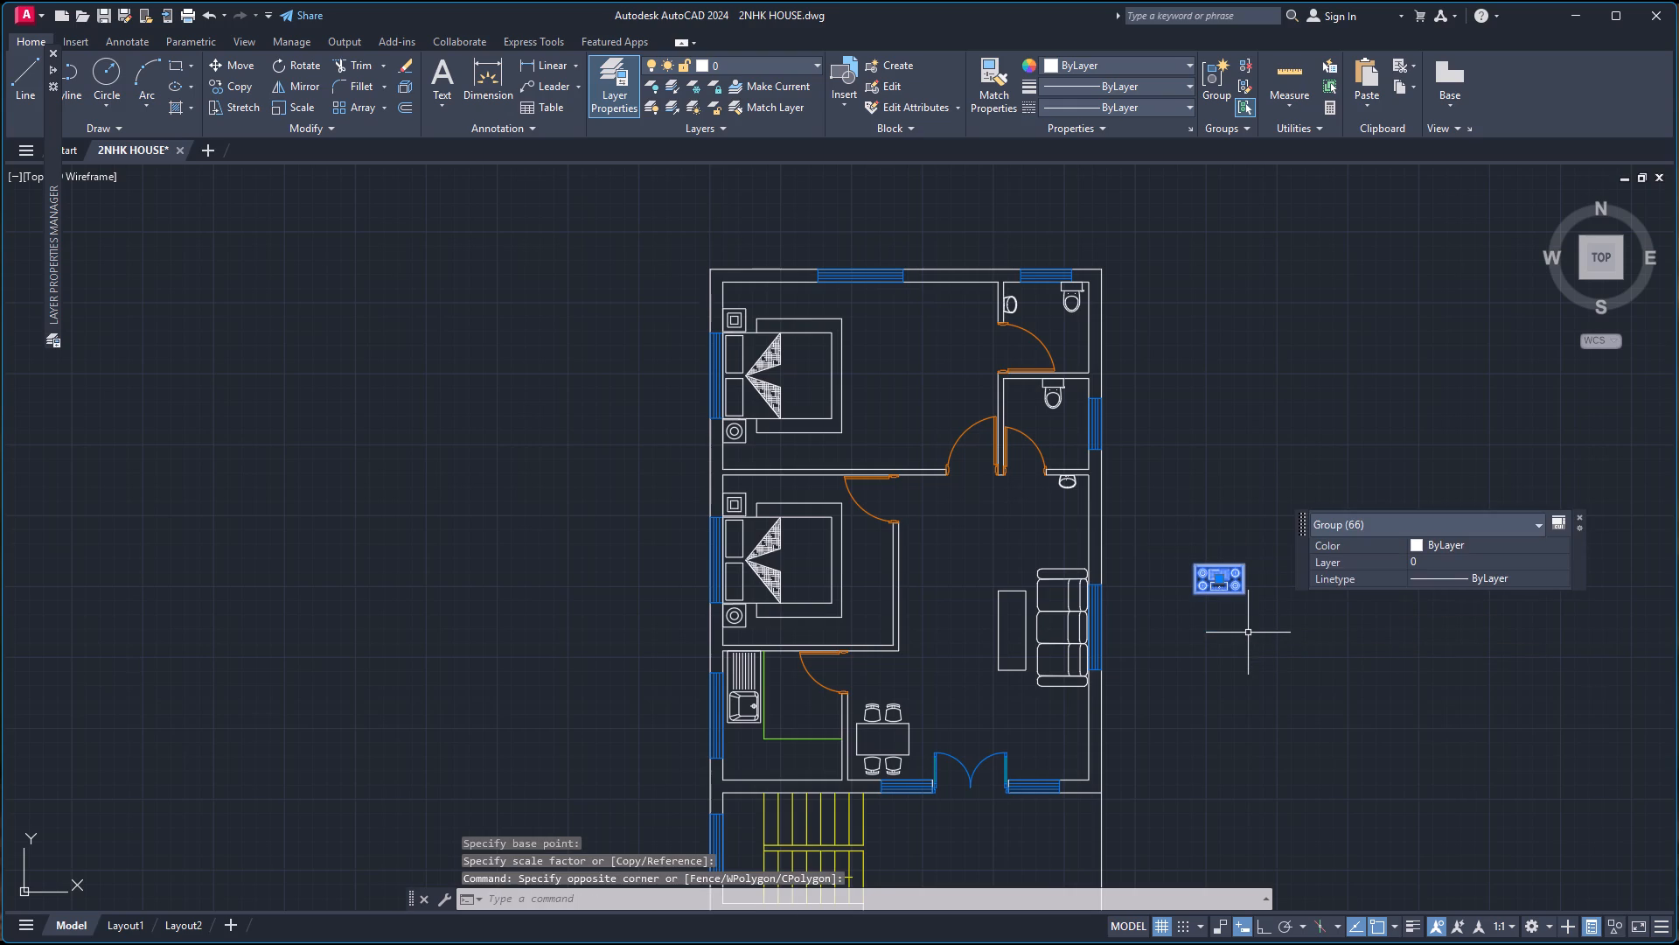
key(r)
key(o)
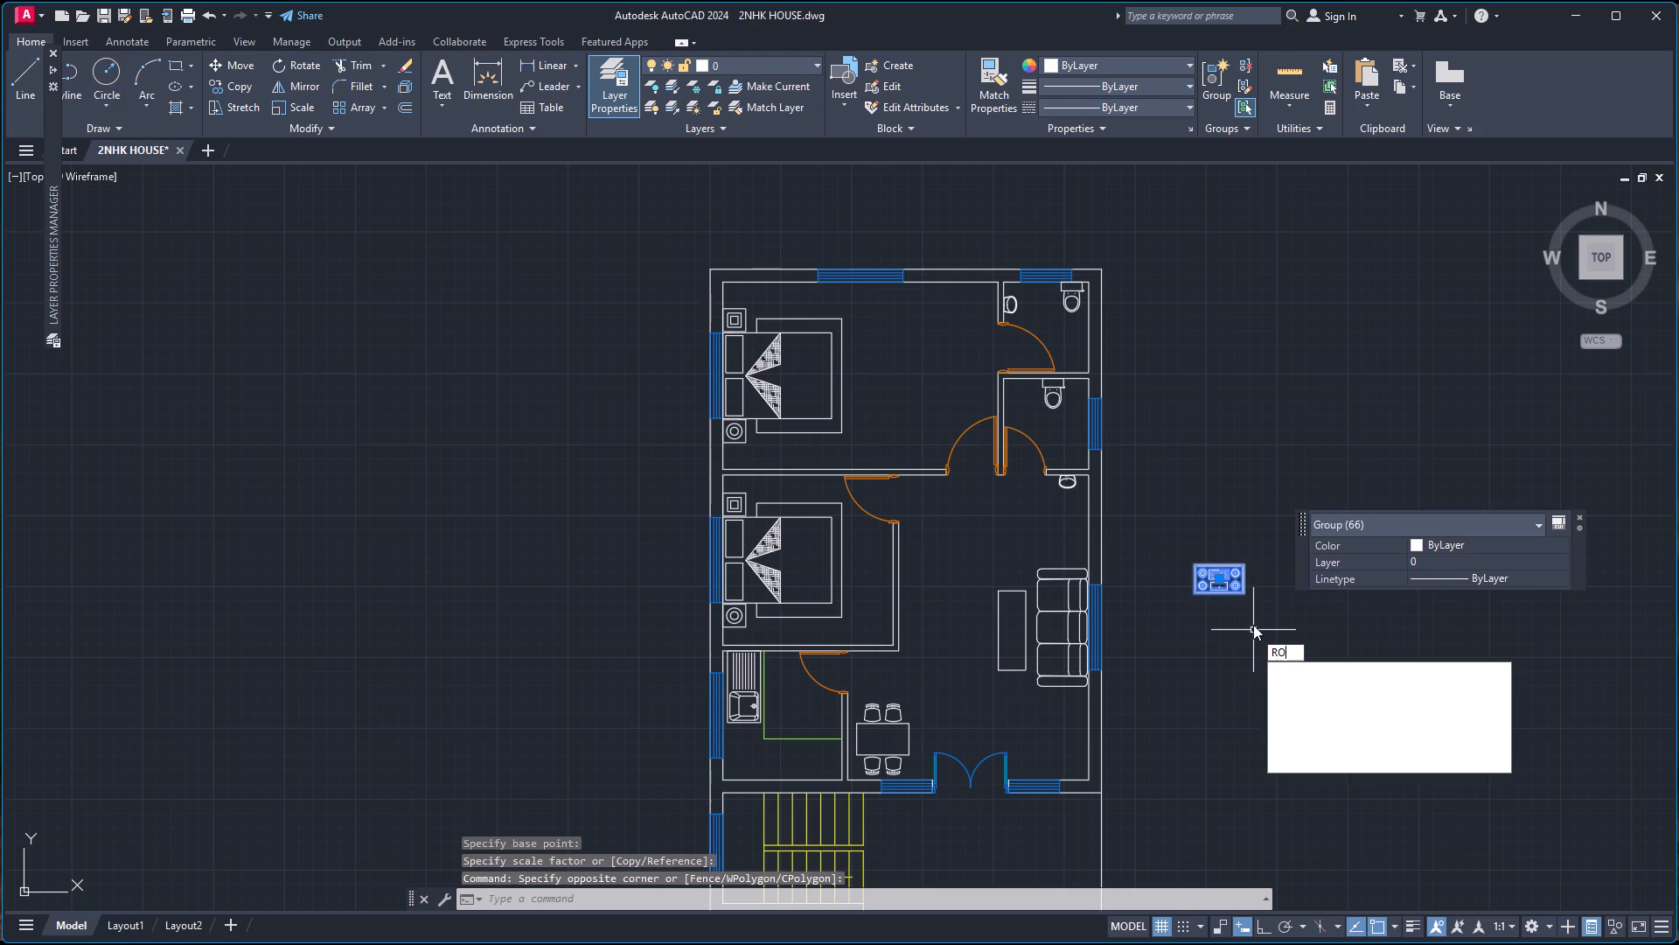
key(Return)
scroll(1229, 572, up, 5)
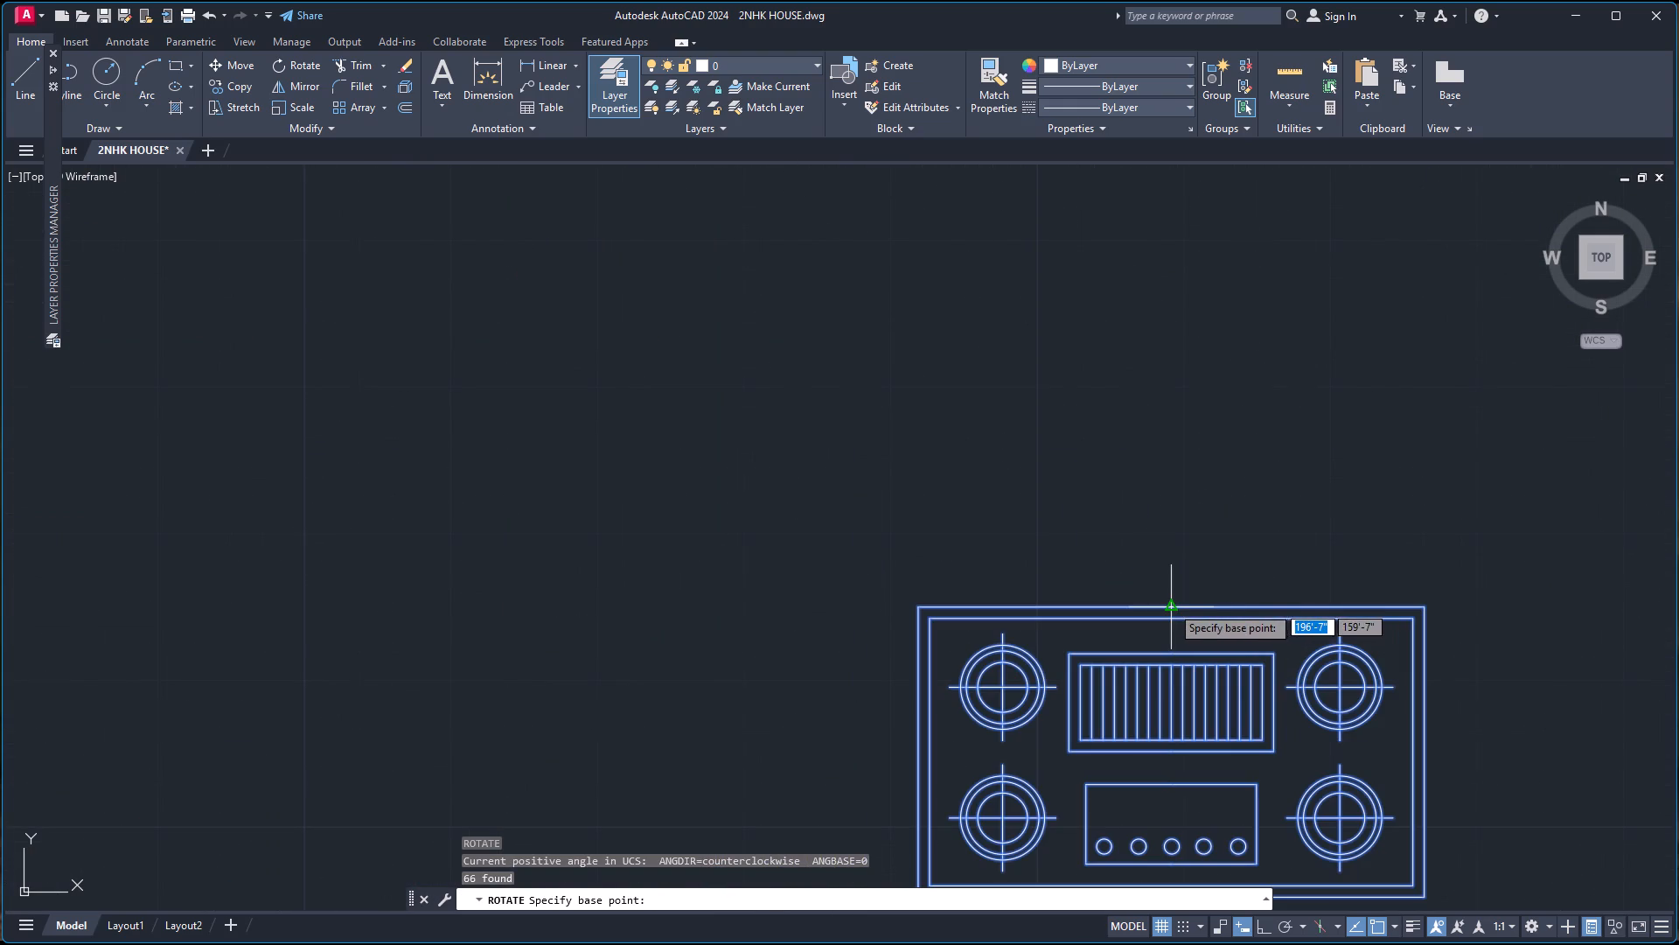
click(1171, 605)
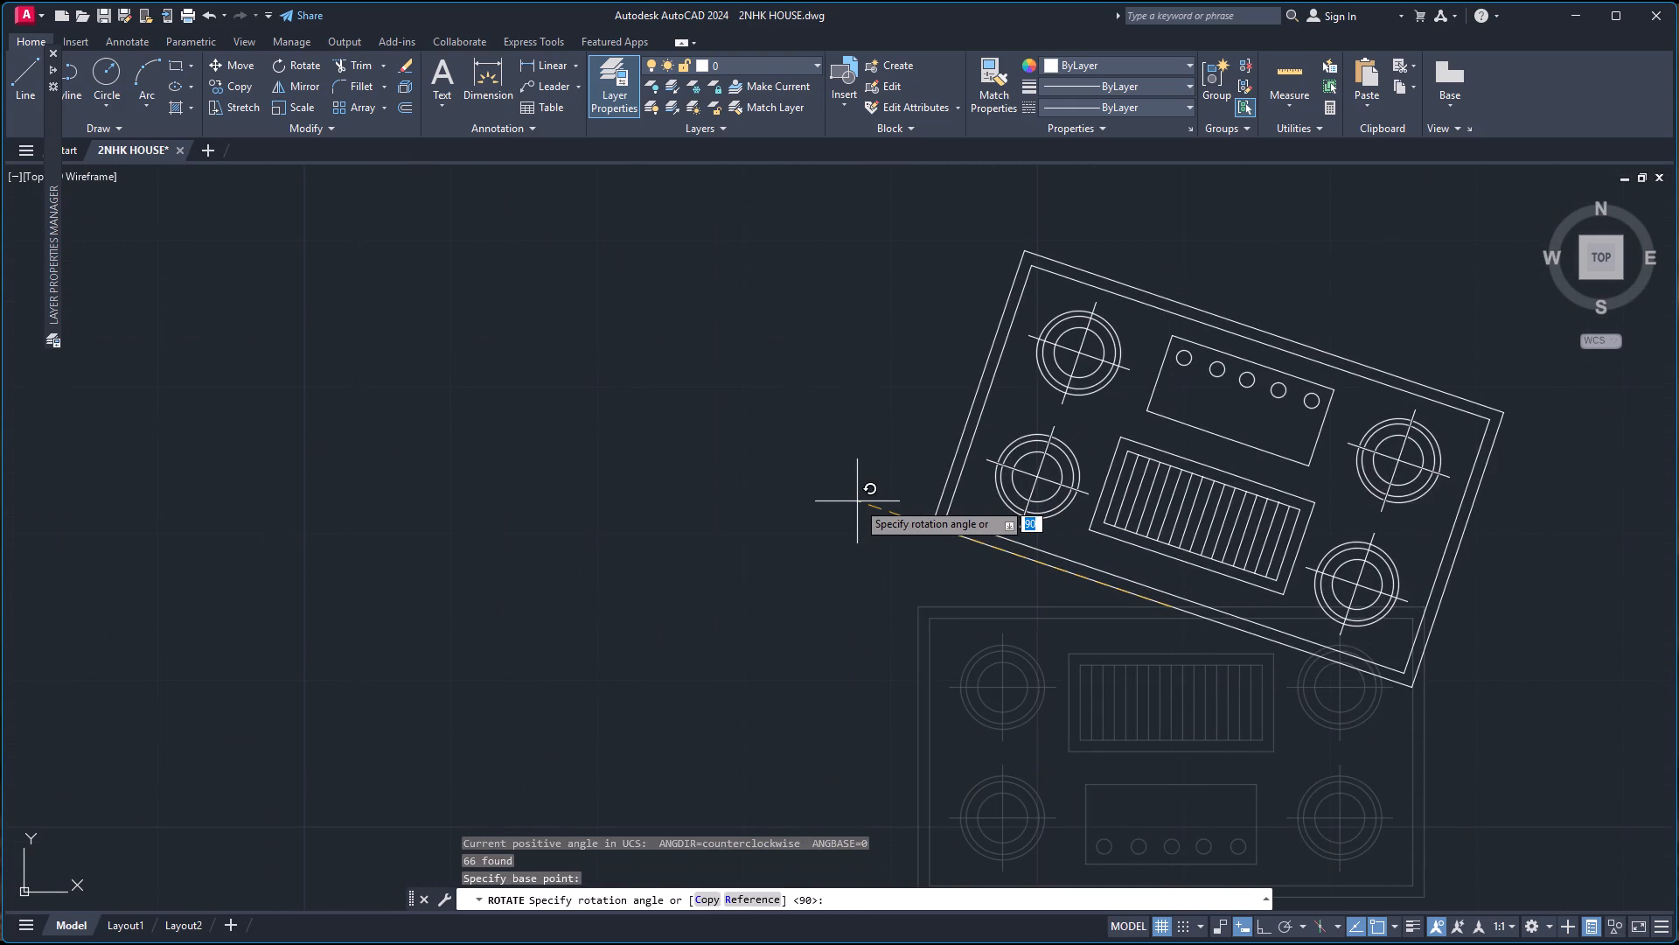
key(F8)
click(853, 507)
Move the cooktop by its south edge's midpoint onto the kitchen's south counter, just off the south wall, with Ortho off.
drag(850, 224, 874, 235)
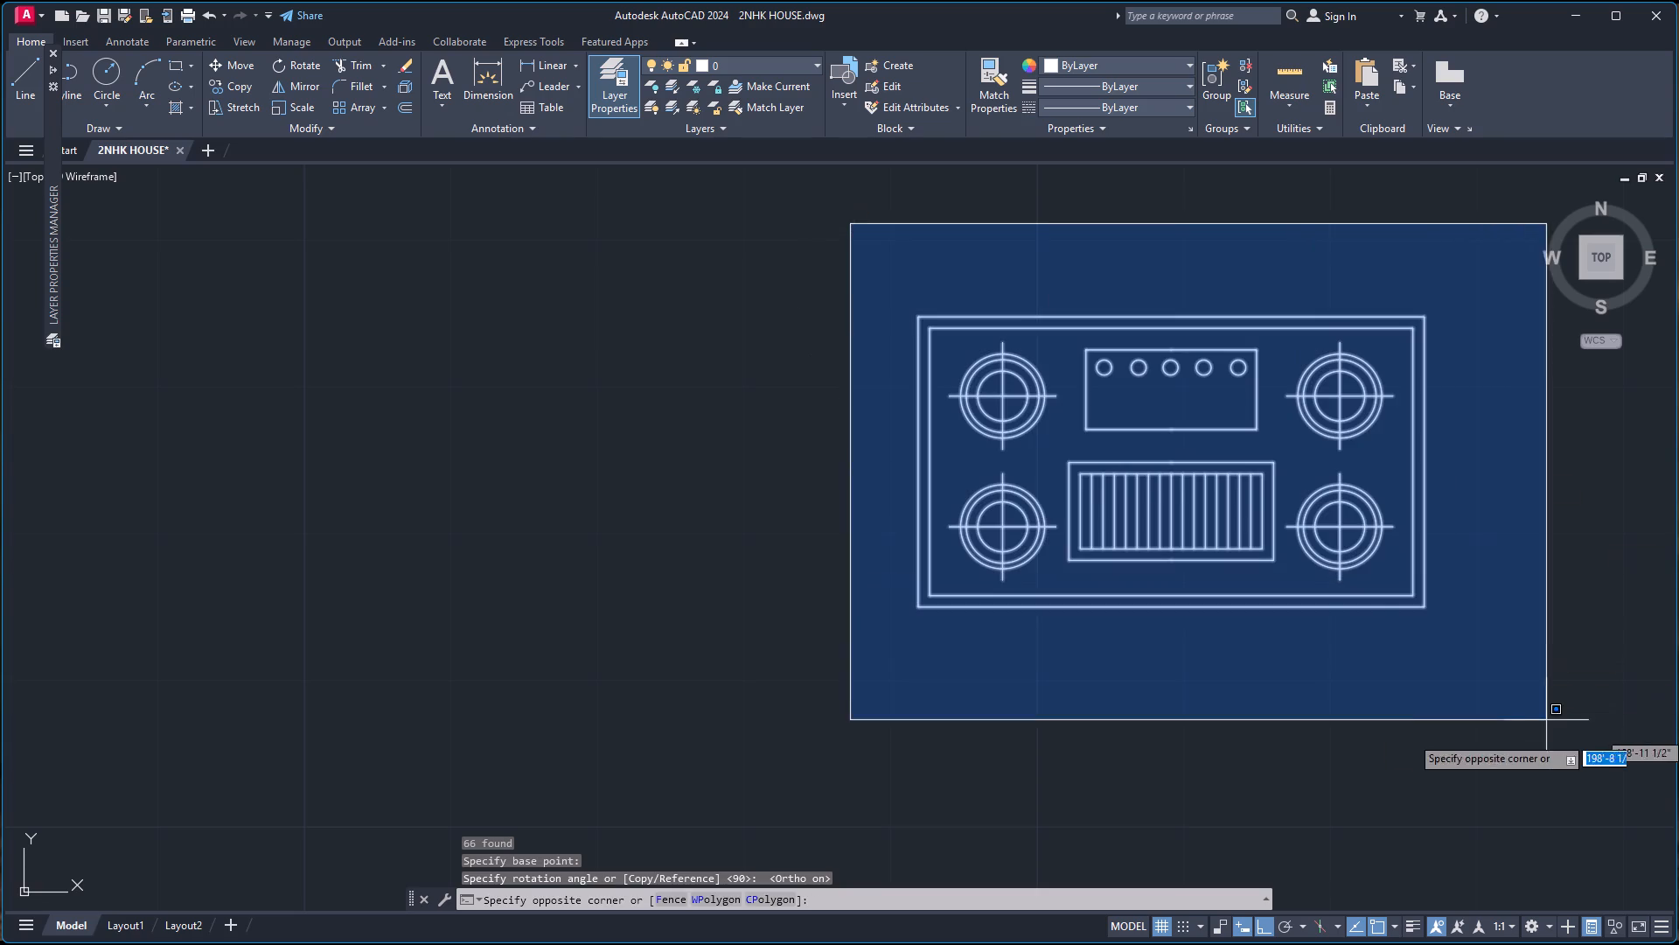
click(1550, 739)
scroll(1383, 709, down, 3)
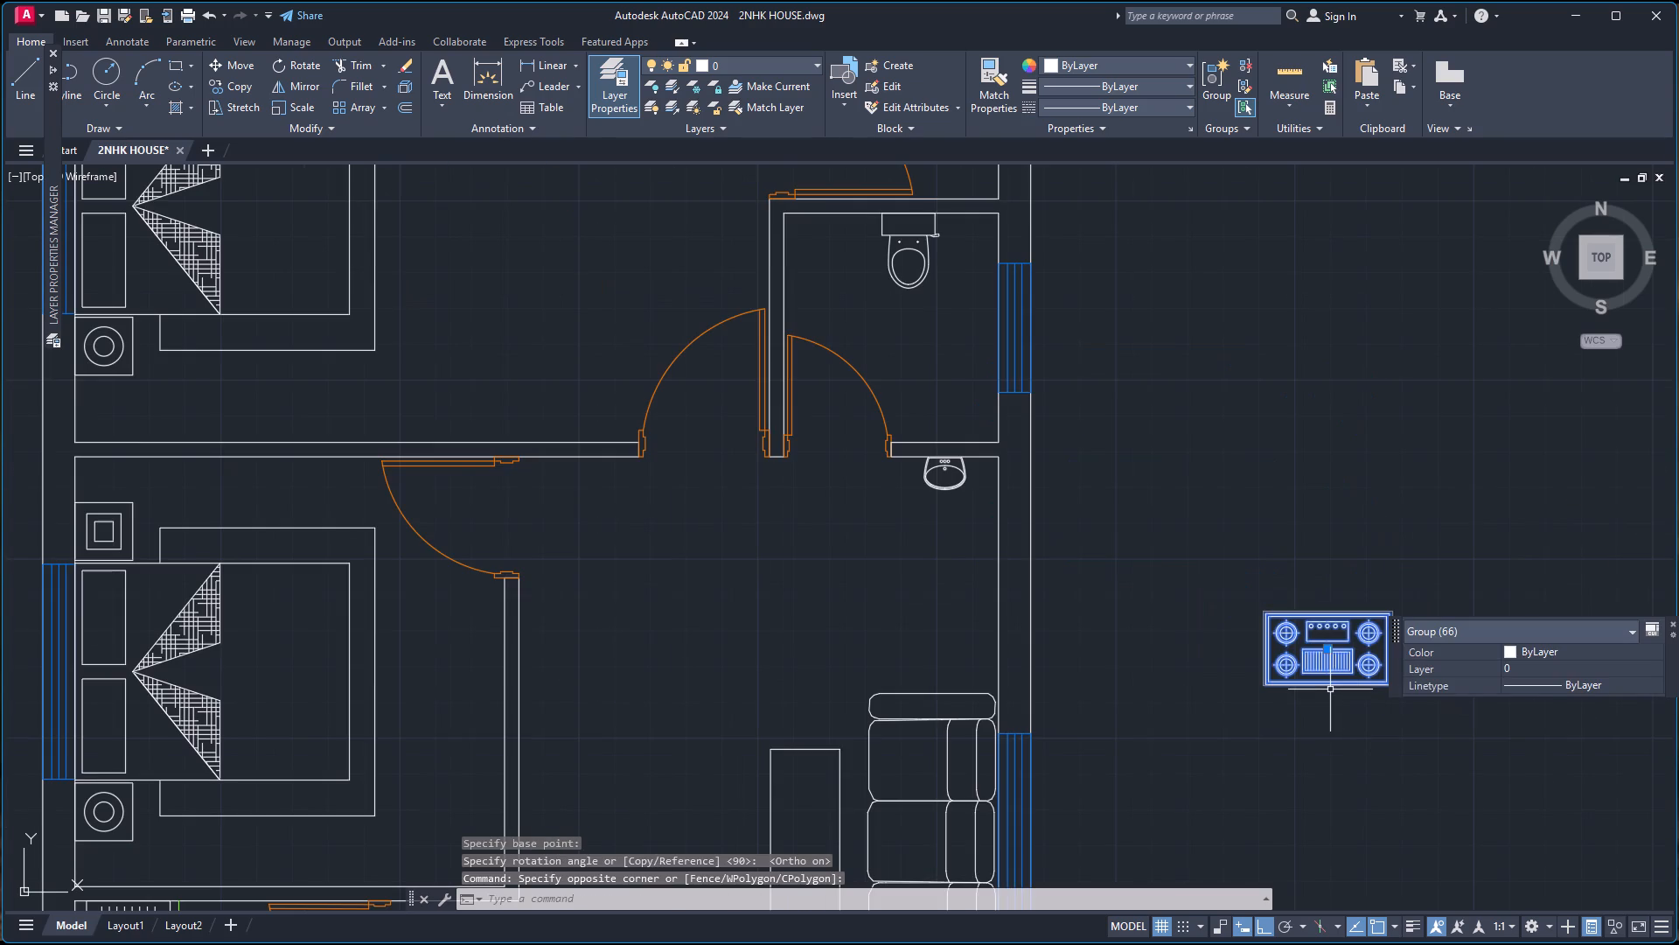
key(m)
key(Return)
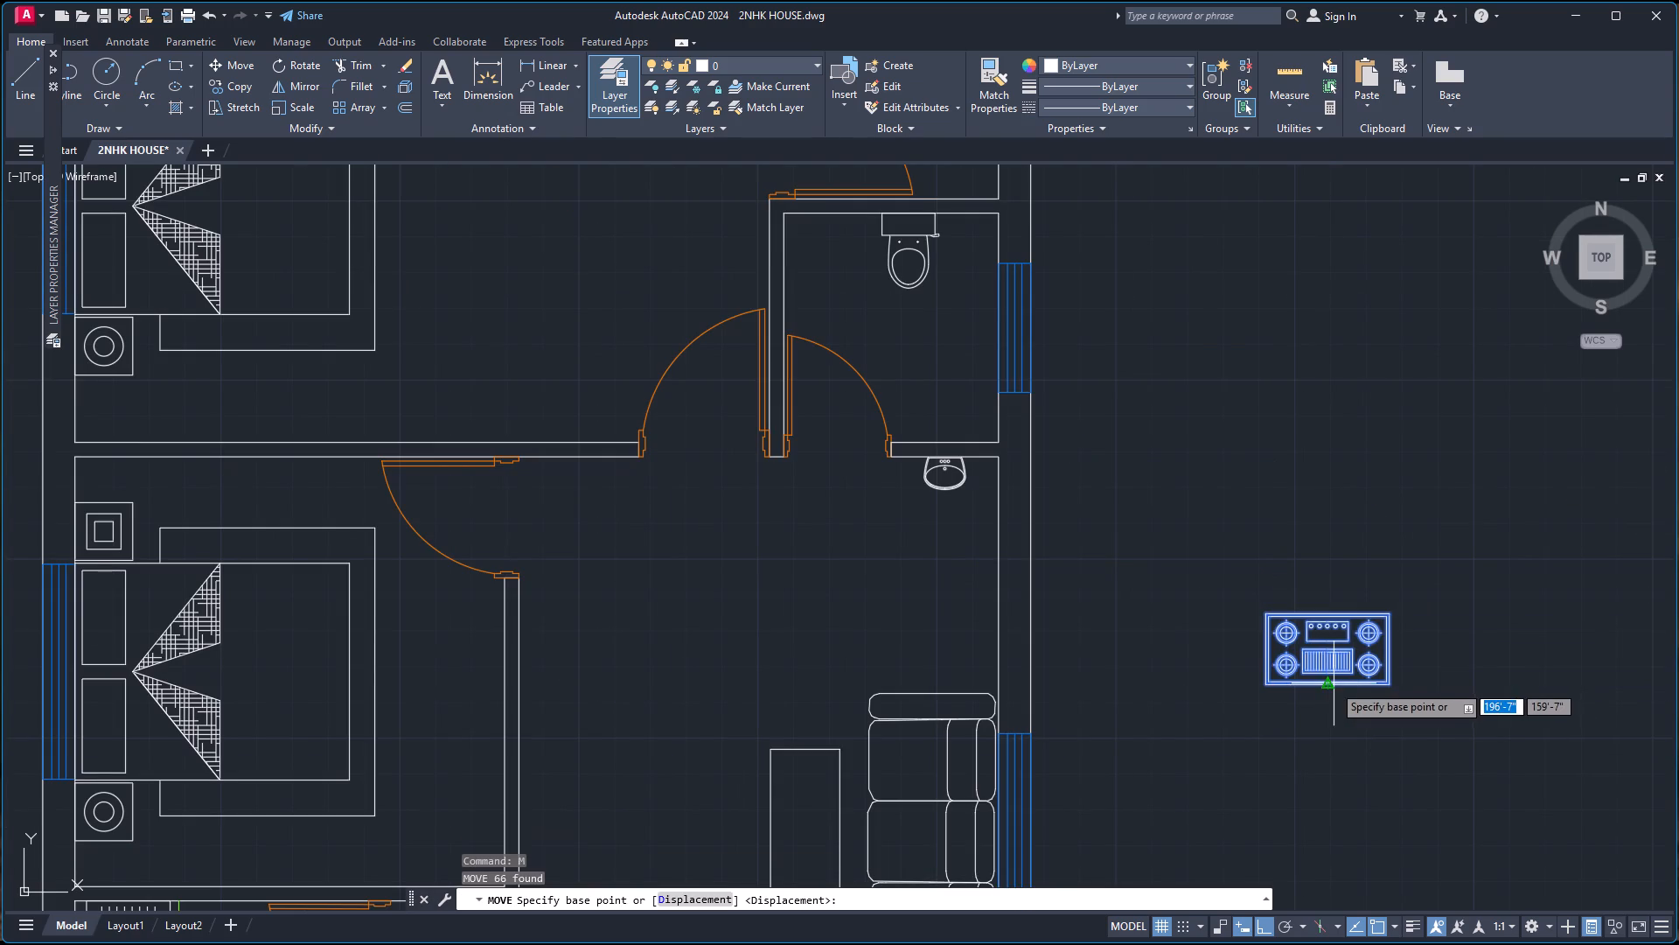
click(1327, 689)
scroll(670, 728, down, 4)
scroll(554, 820, up, 2)
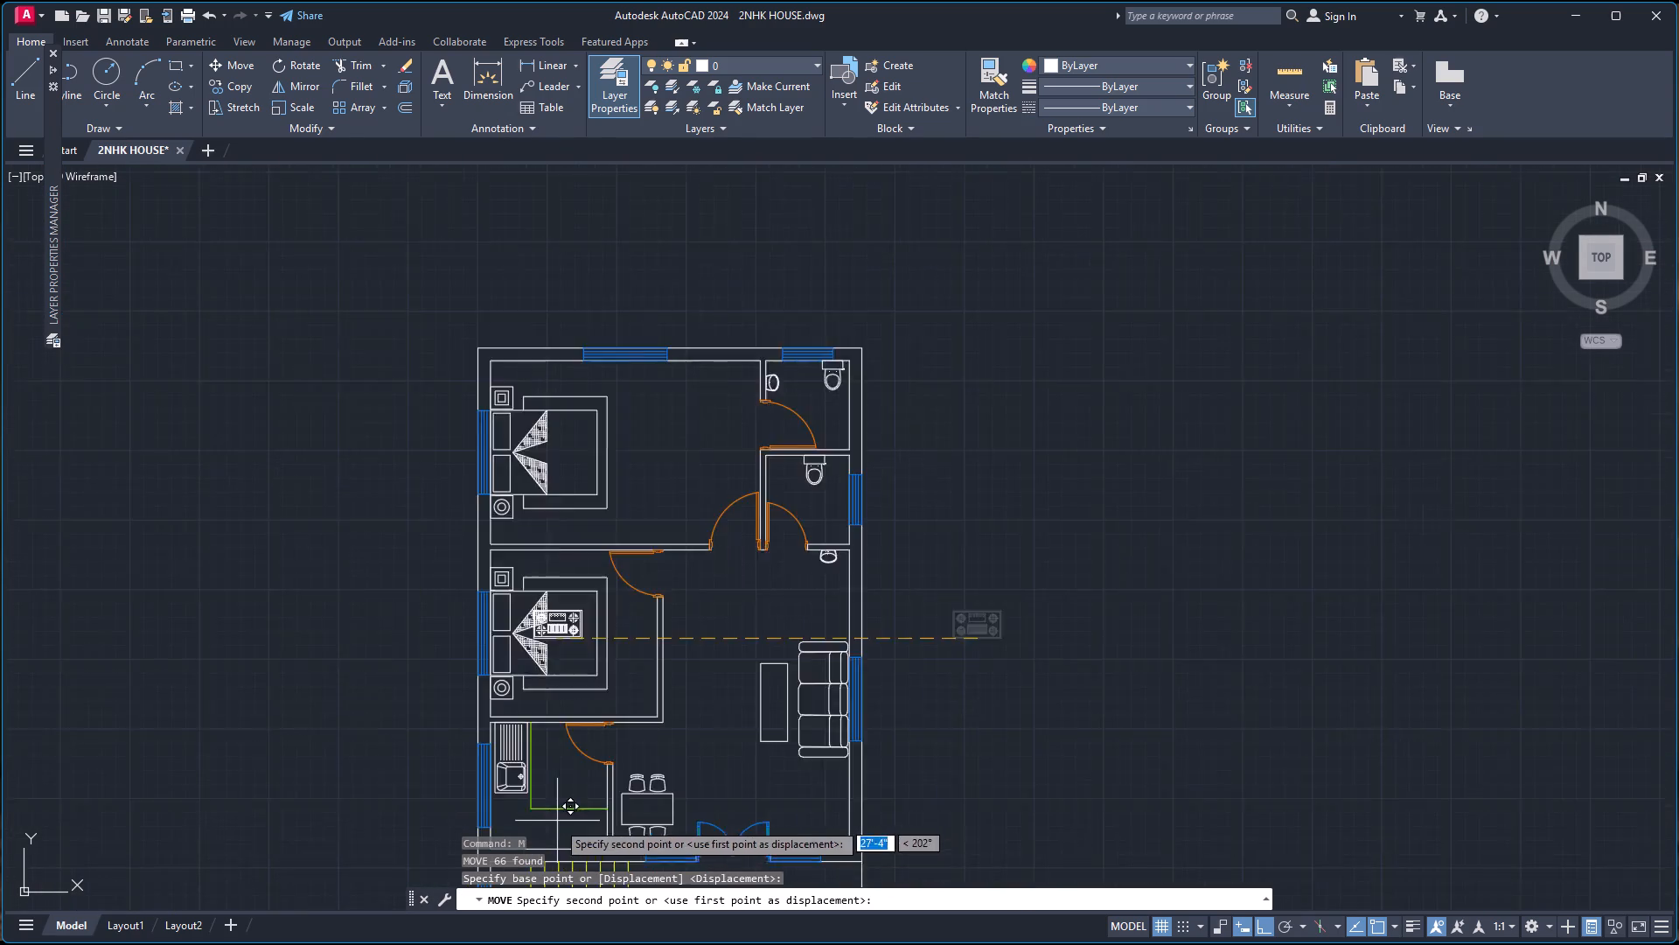
scroll(557, 822, up, 1)
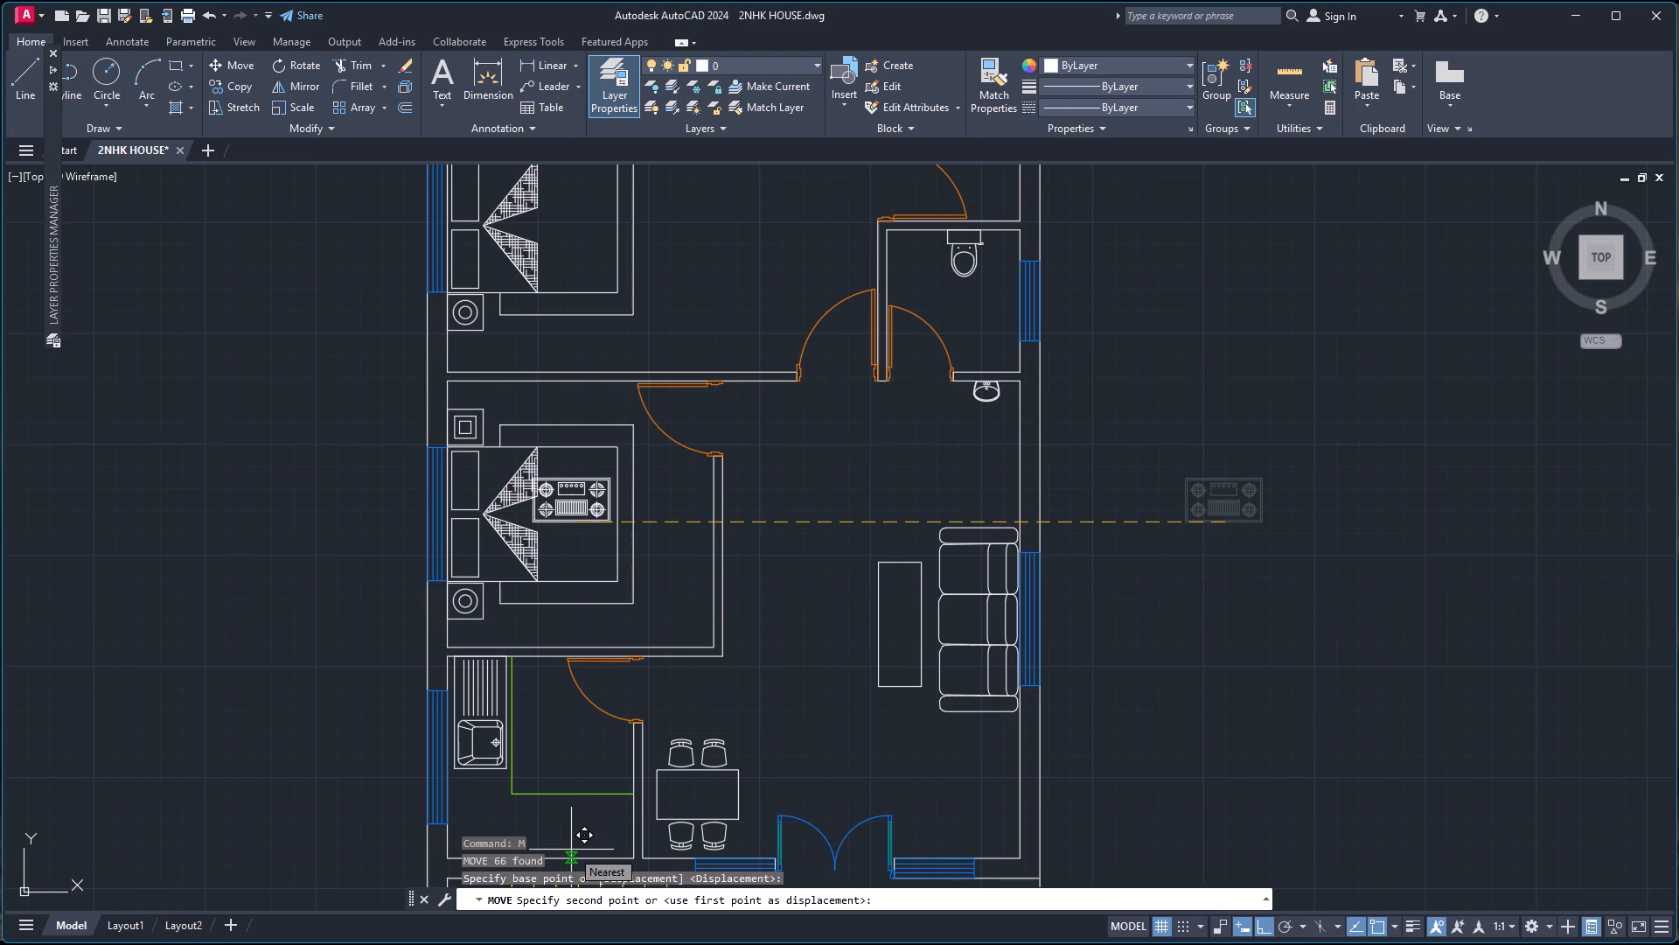
key(F8)
scroll(571, 849, up, 2)
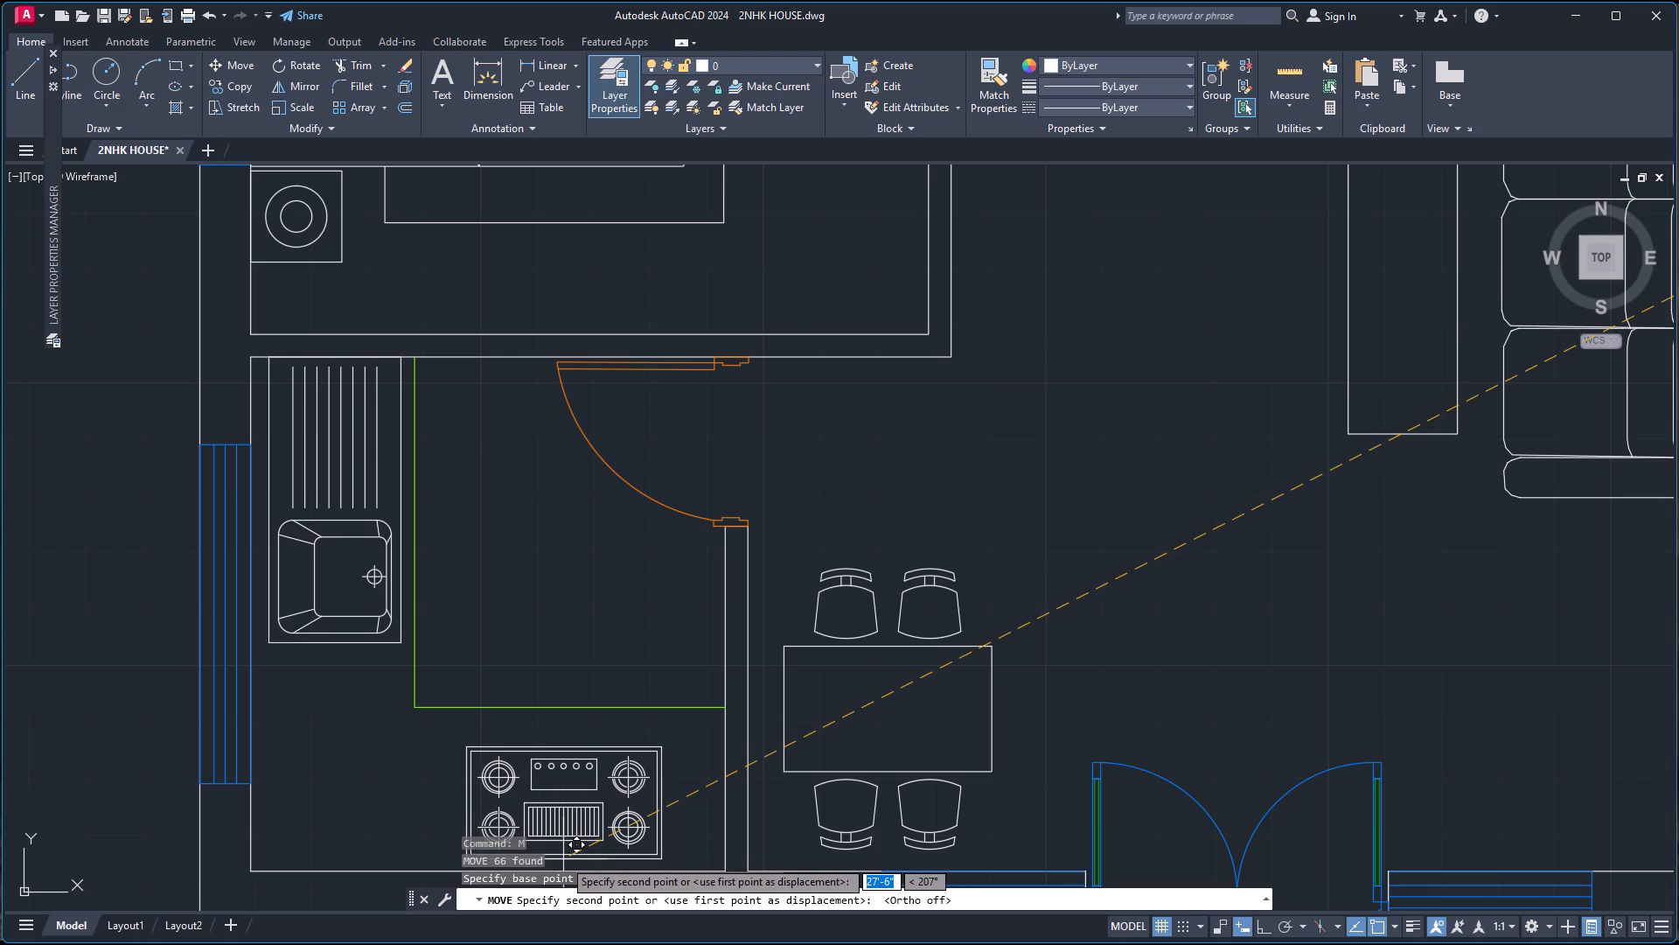
click(563, 859)
Enlarge the cooktop group slightly, scaling it freehand from its south edge's midpoint on the kitchen counter.
scroll(718, 696, down, 3)
scroll(683, 761, up, 3)
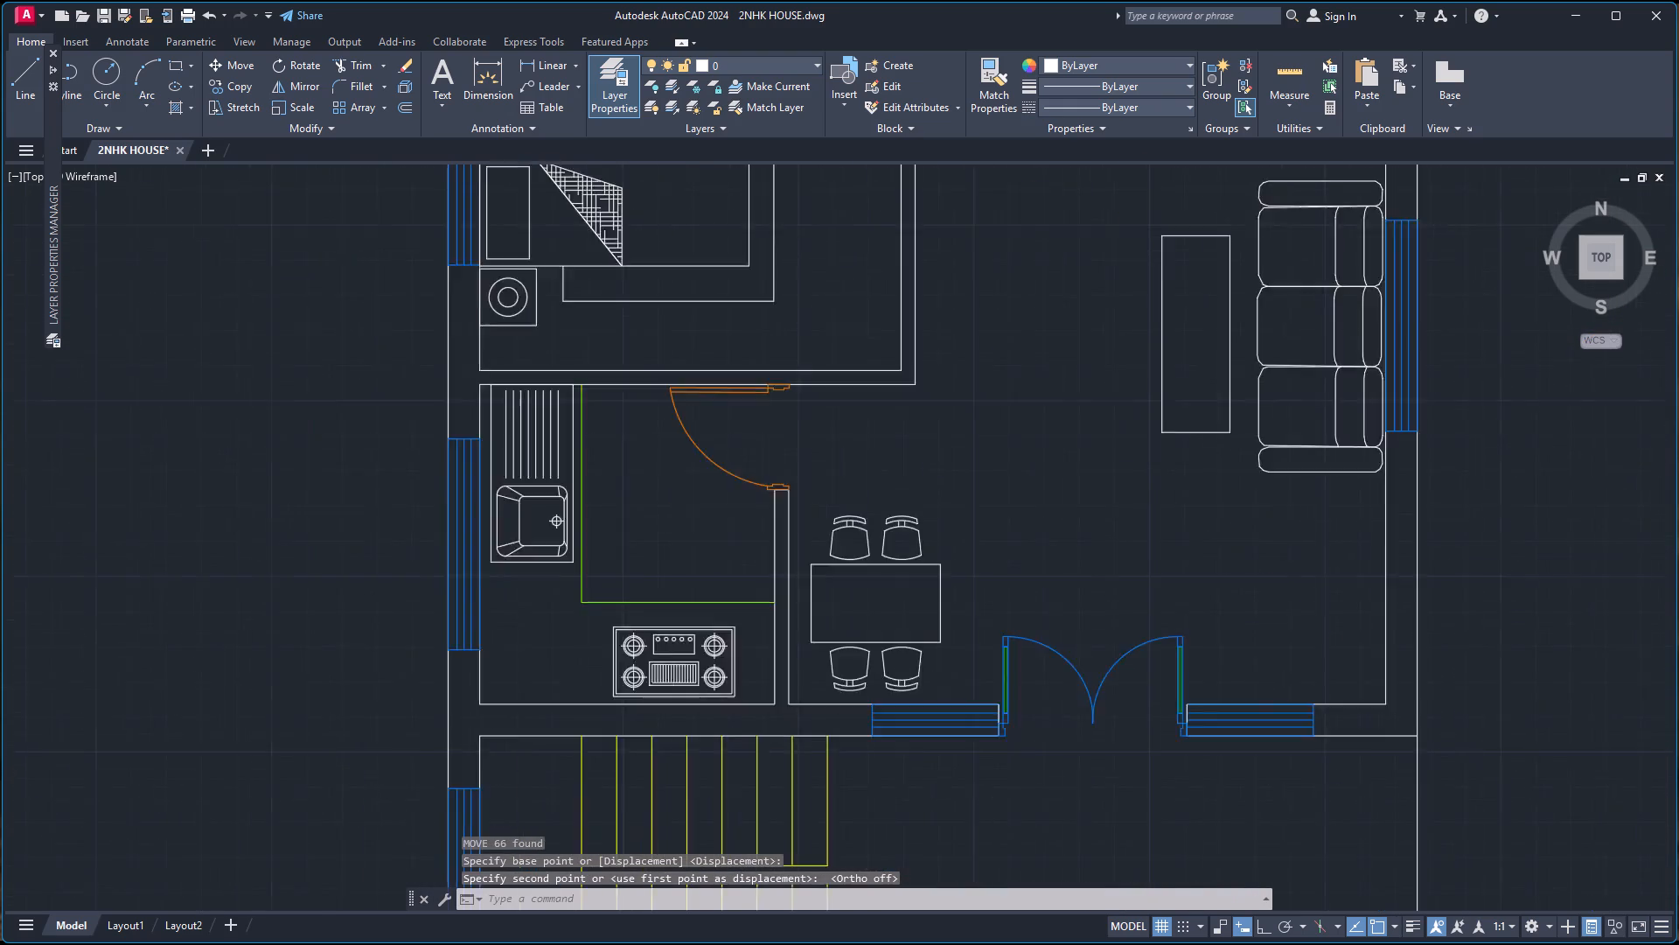
scroll(694, 559, up, 3)
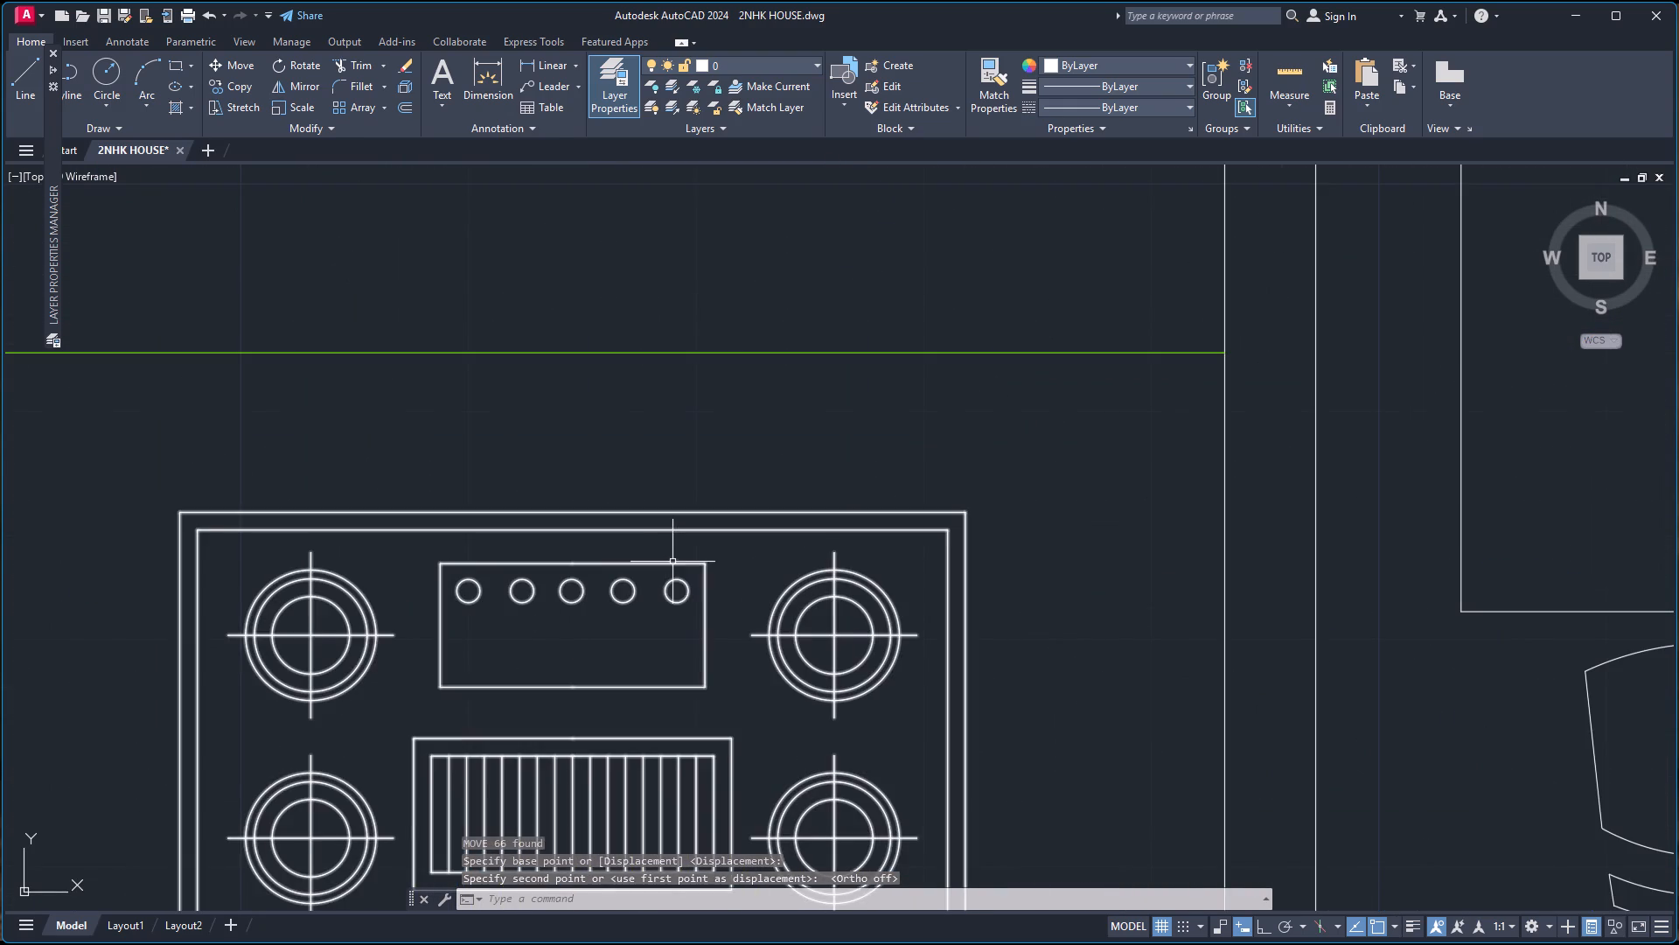
click(672, 563)
key(a)
key(BackSpace)
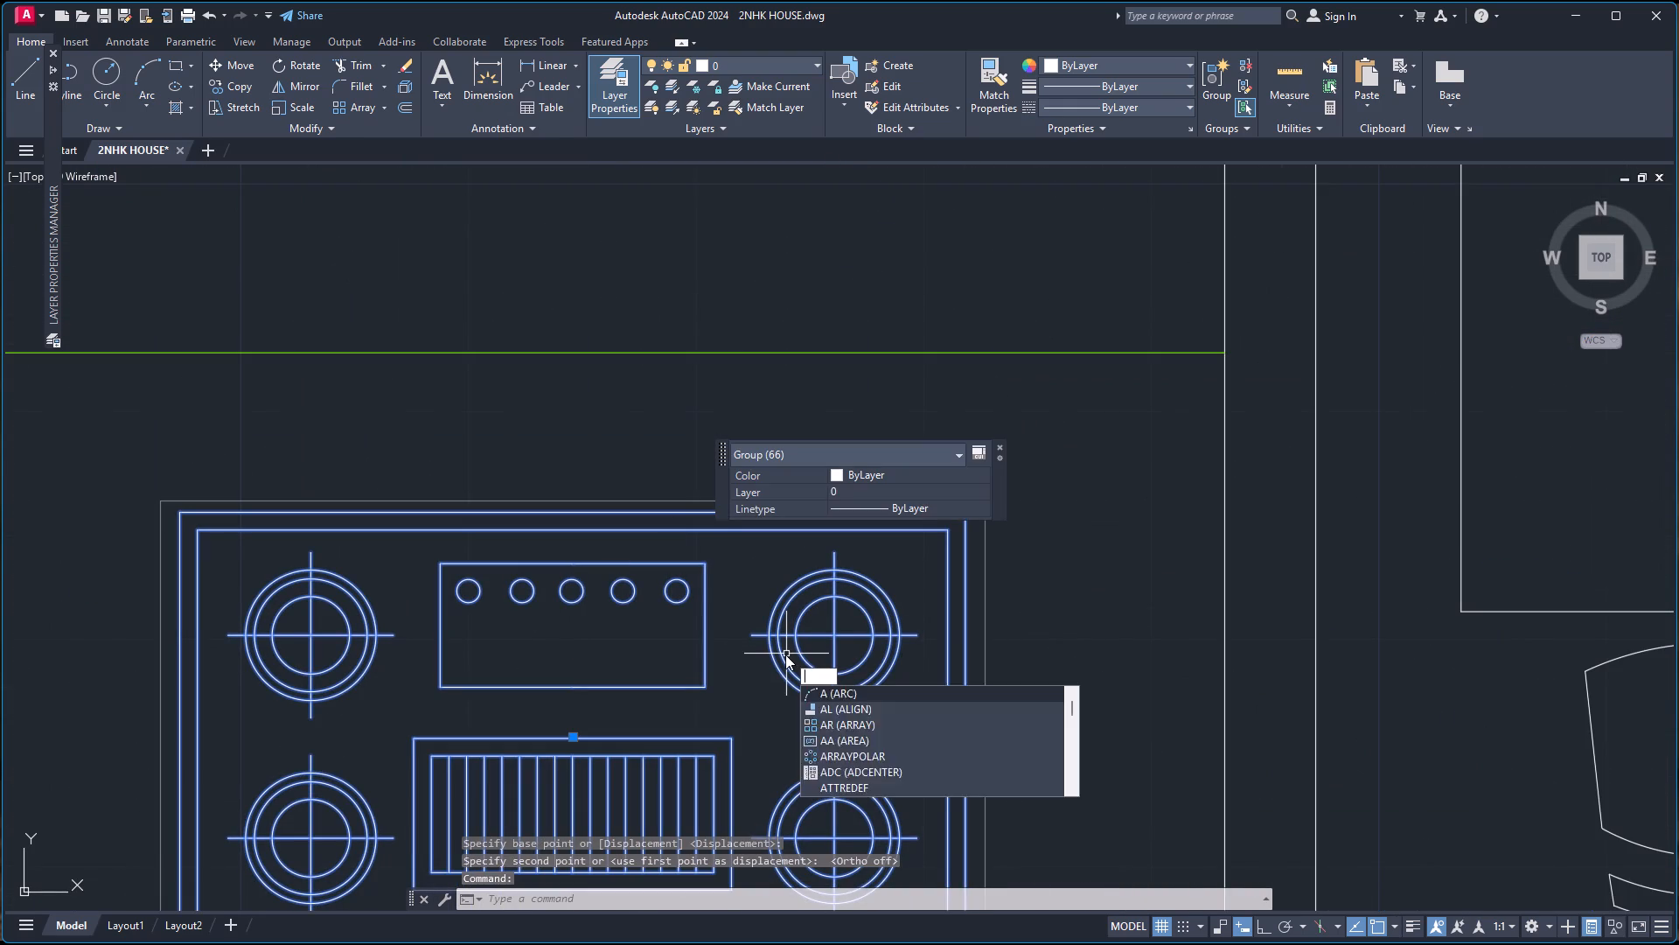
text(SC)
key(Return)
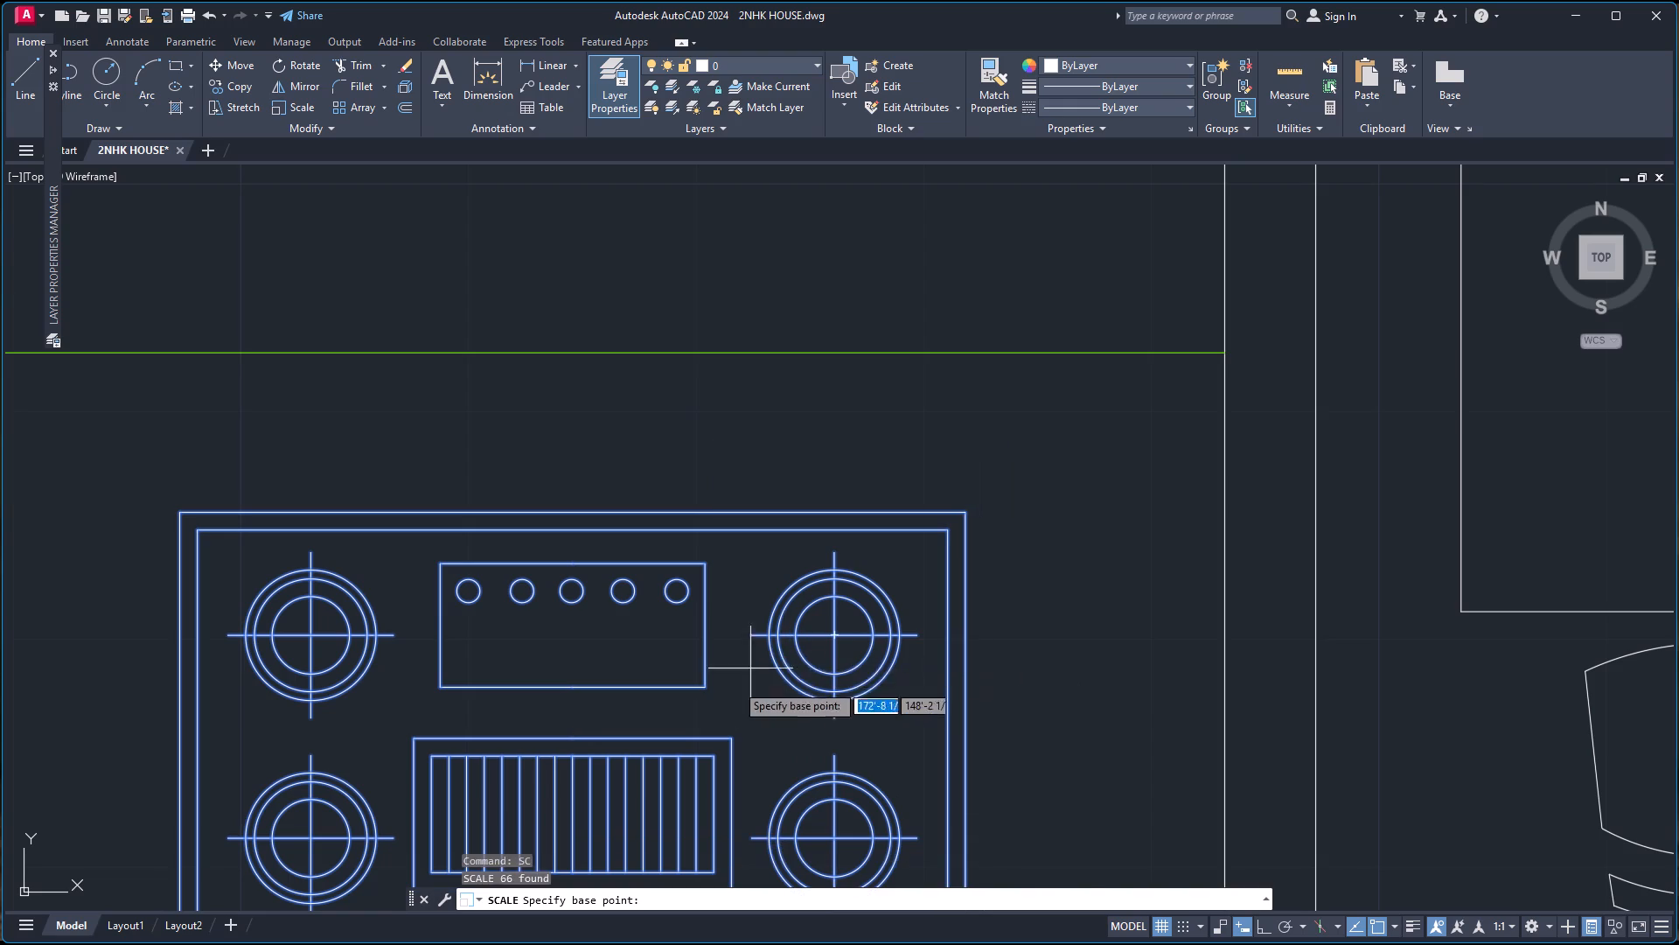
scroll(715, 718, down, 3)
scroll(689, 770, up, 2)
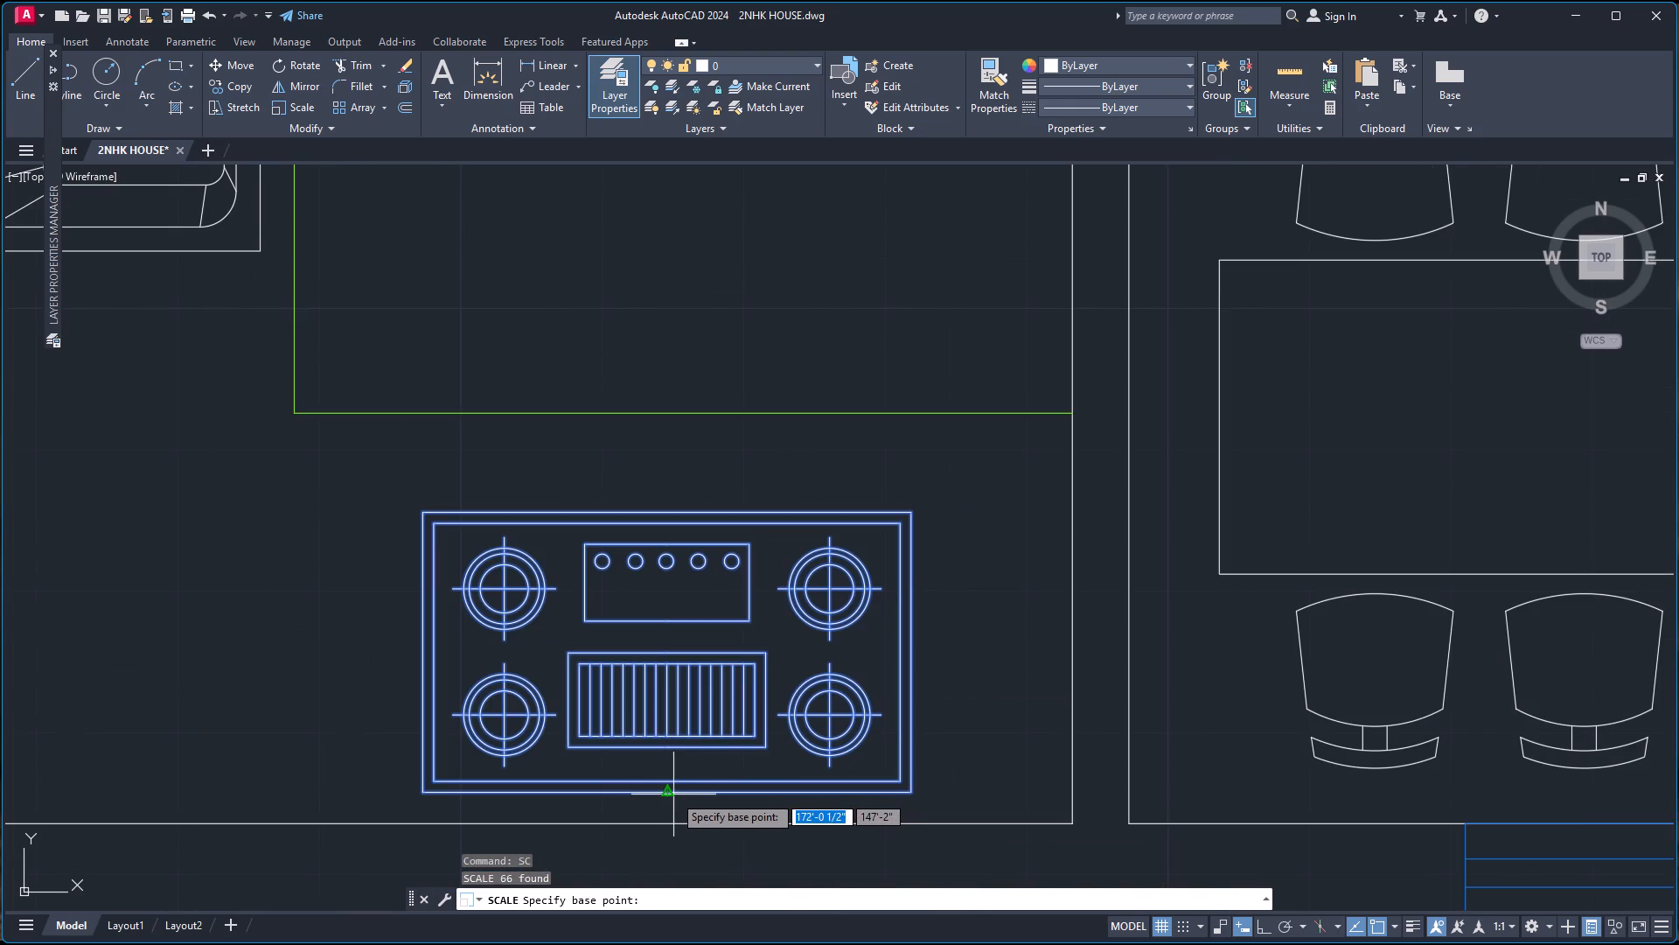
click(670, 794)
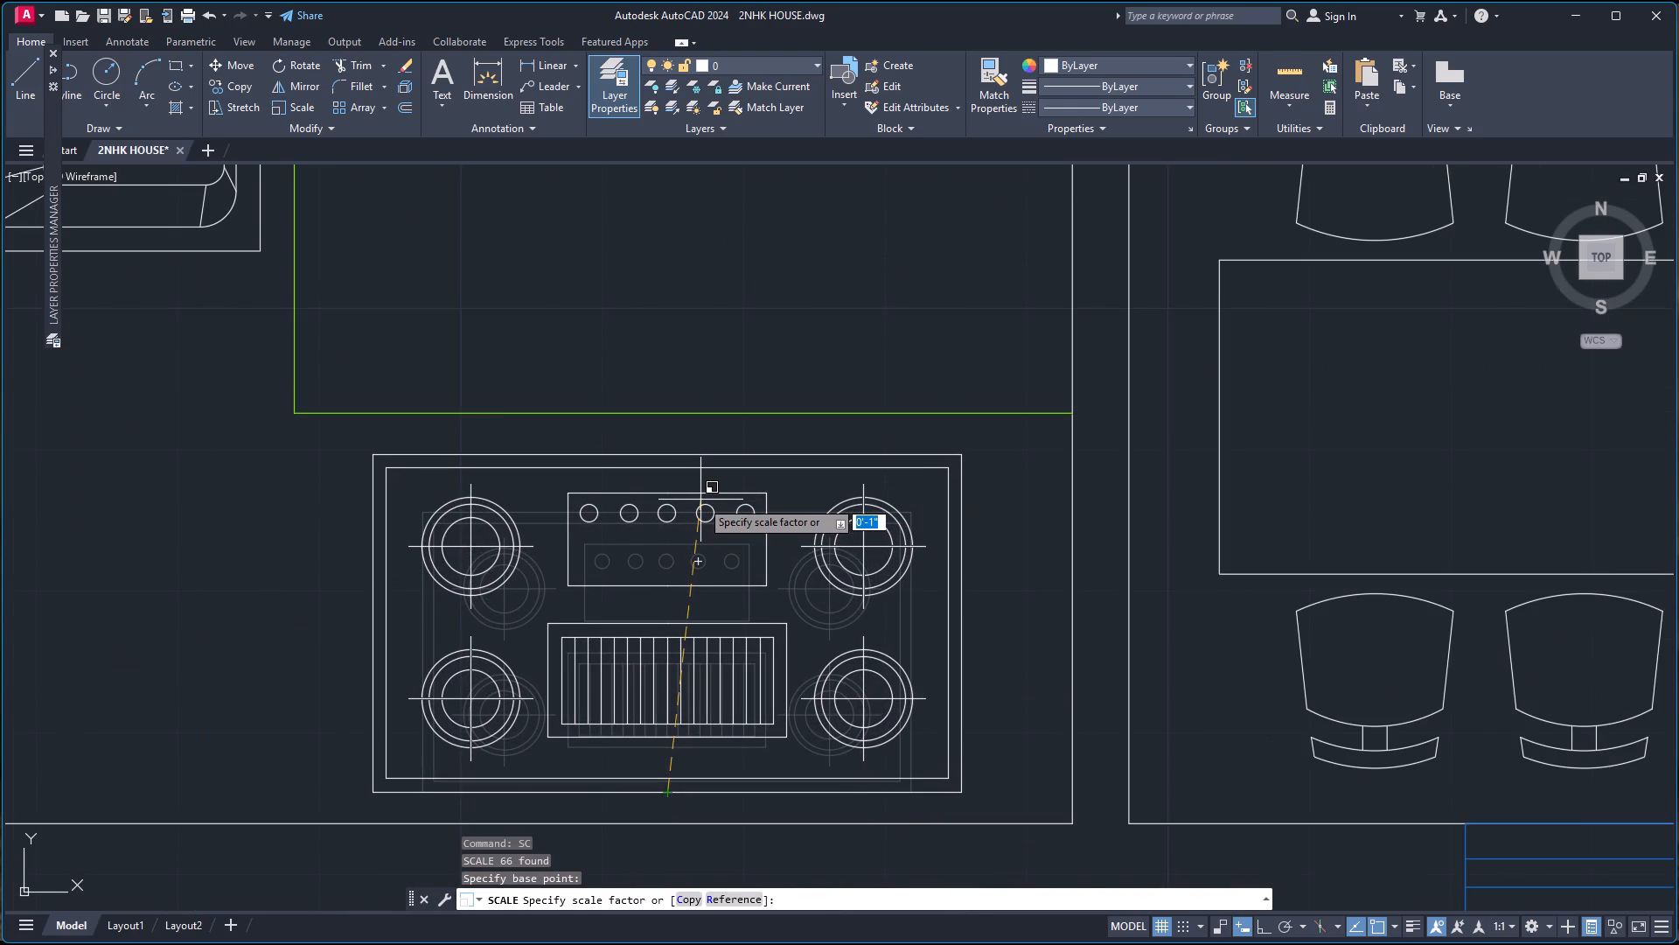
click(700, 500)
scroll(844, 528, down, 5)
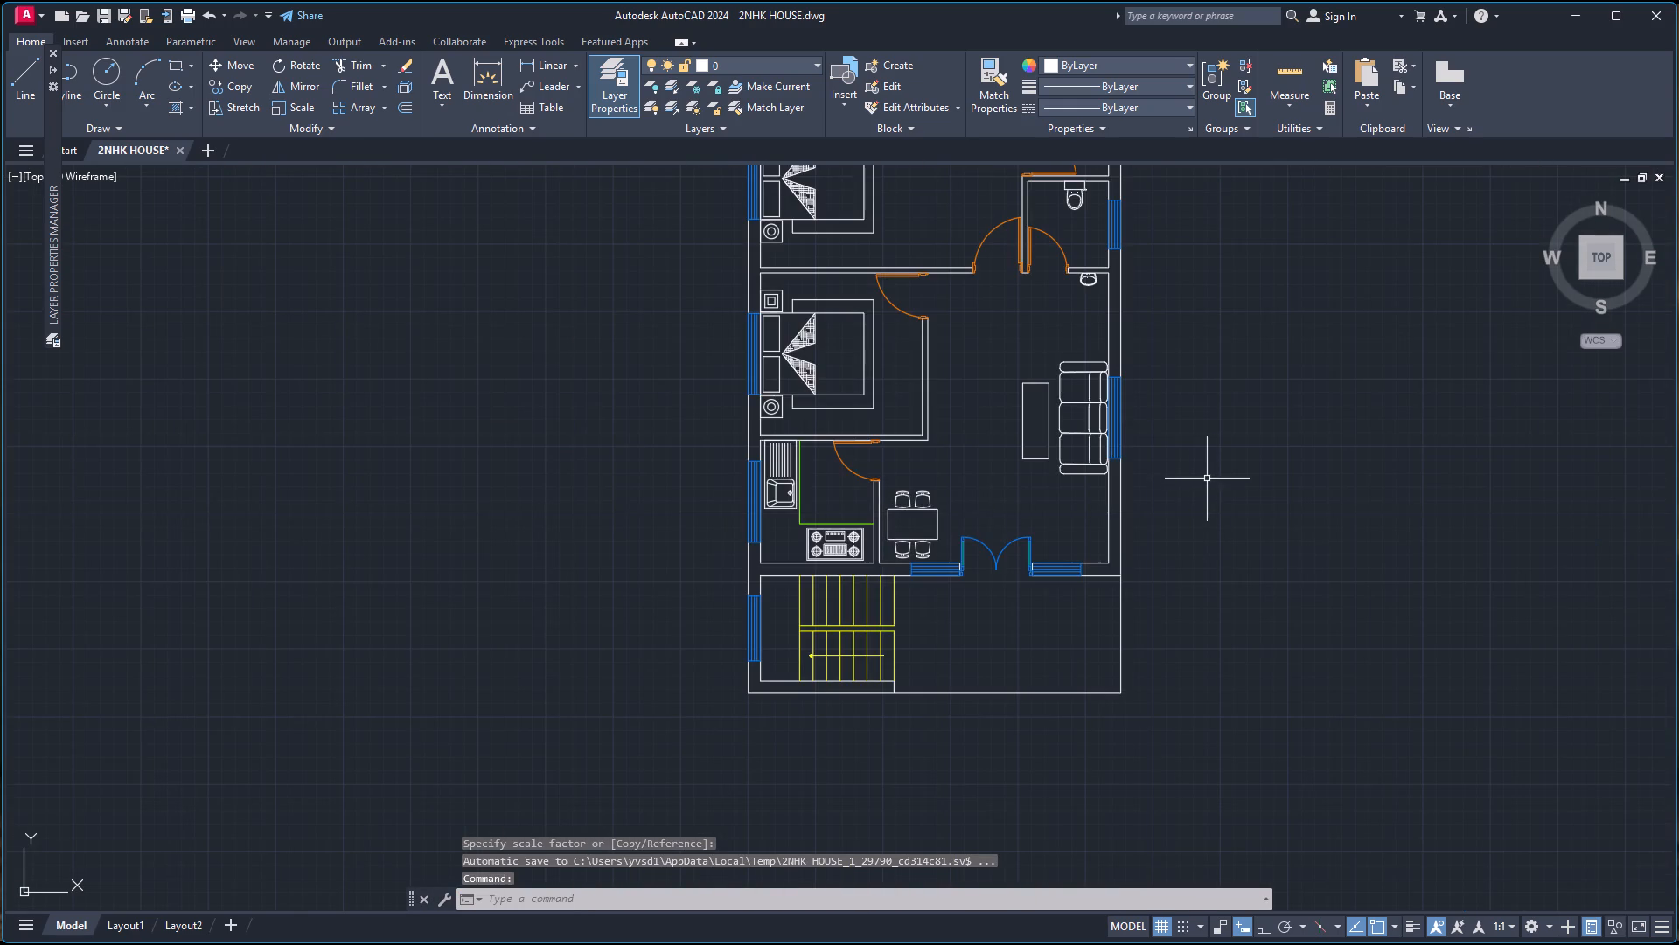
scroll(1223, 487, down, 1)
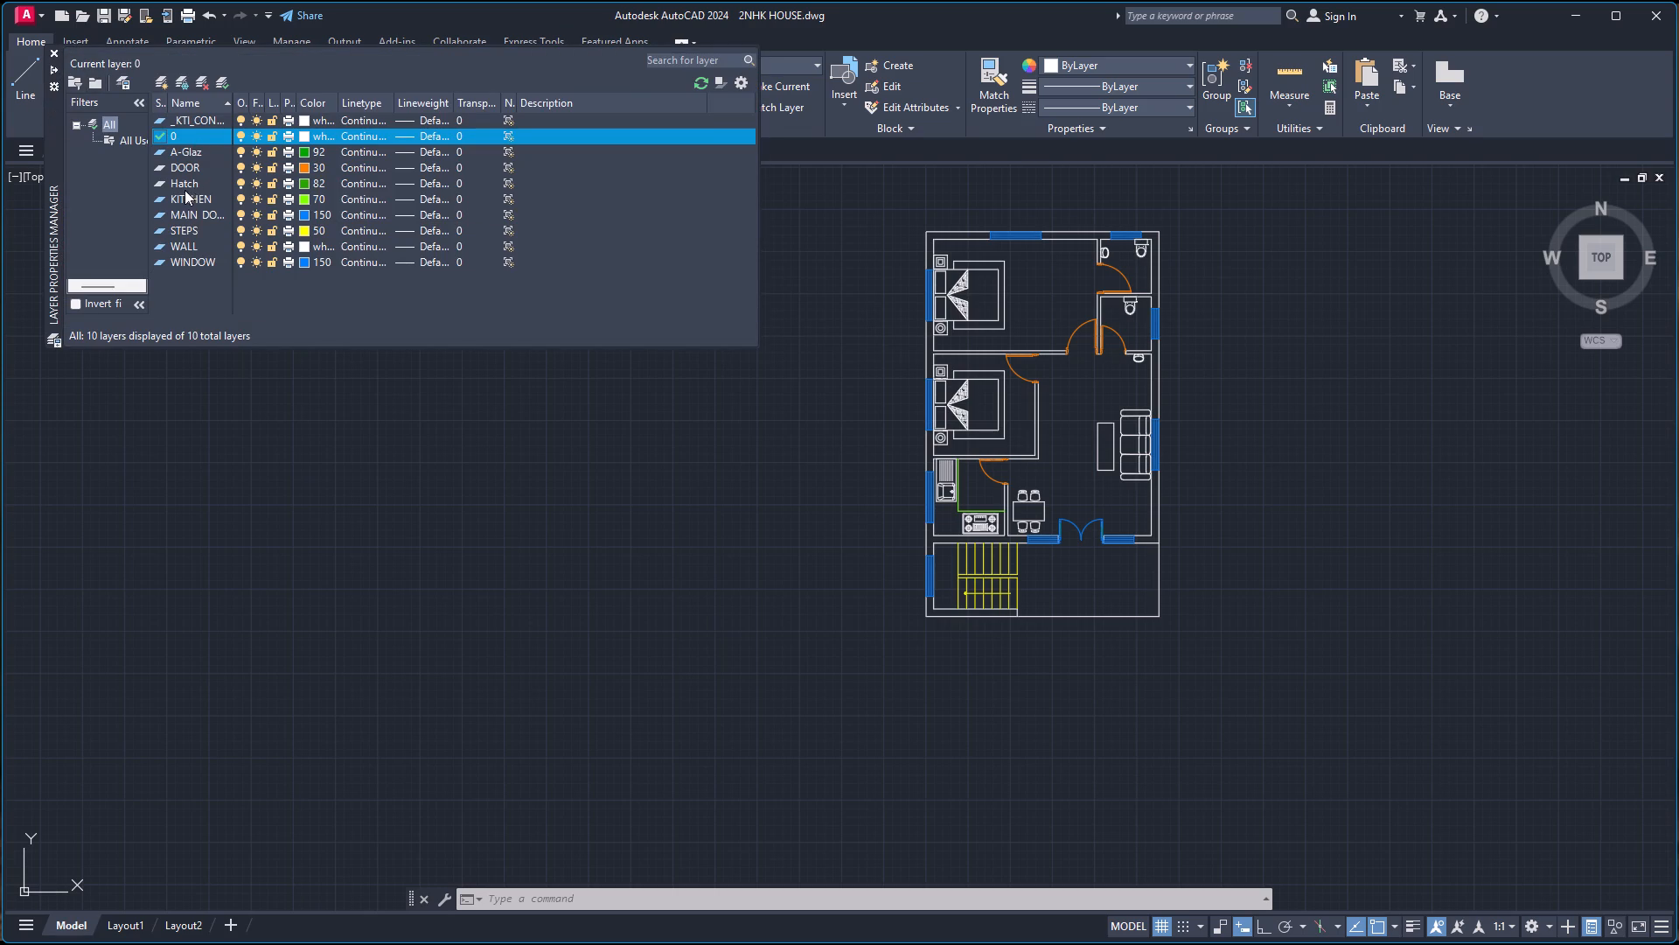
Make the Hatch layer current.
click(183, 190)
double_click(199, 185)
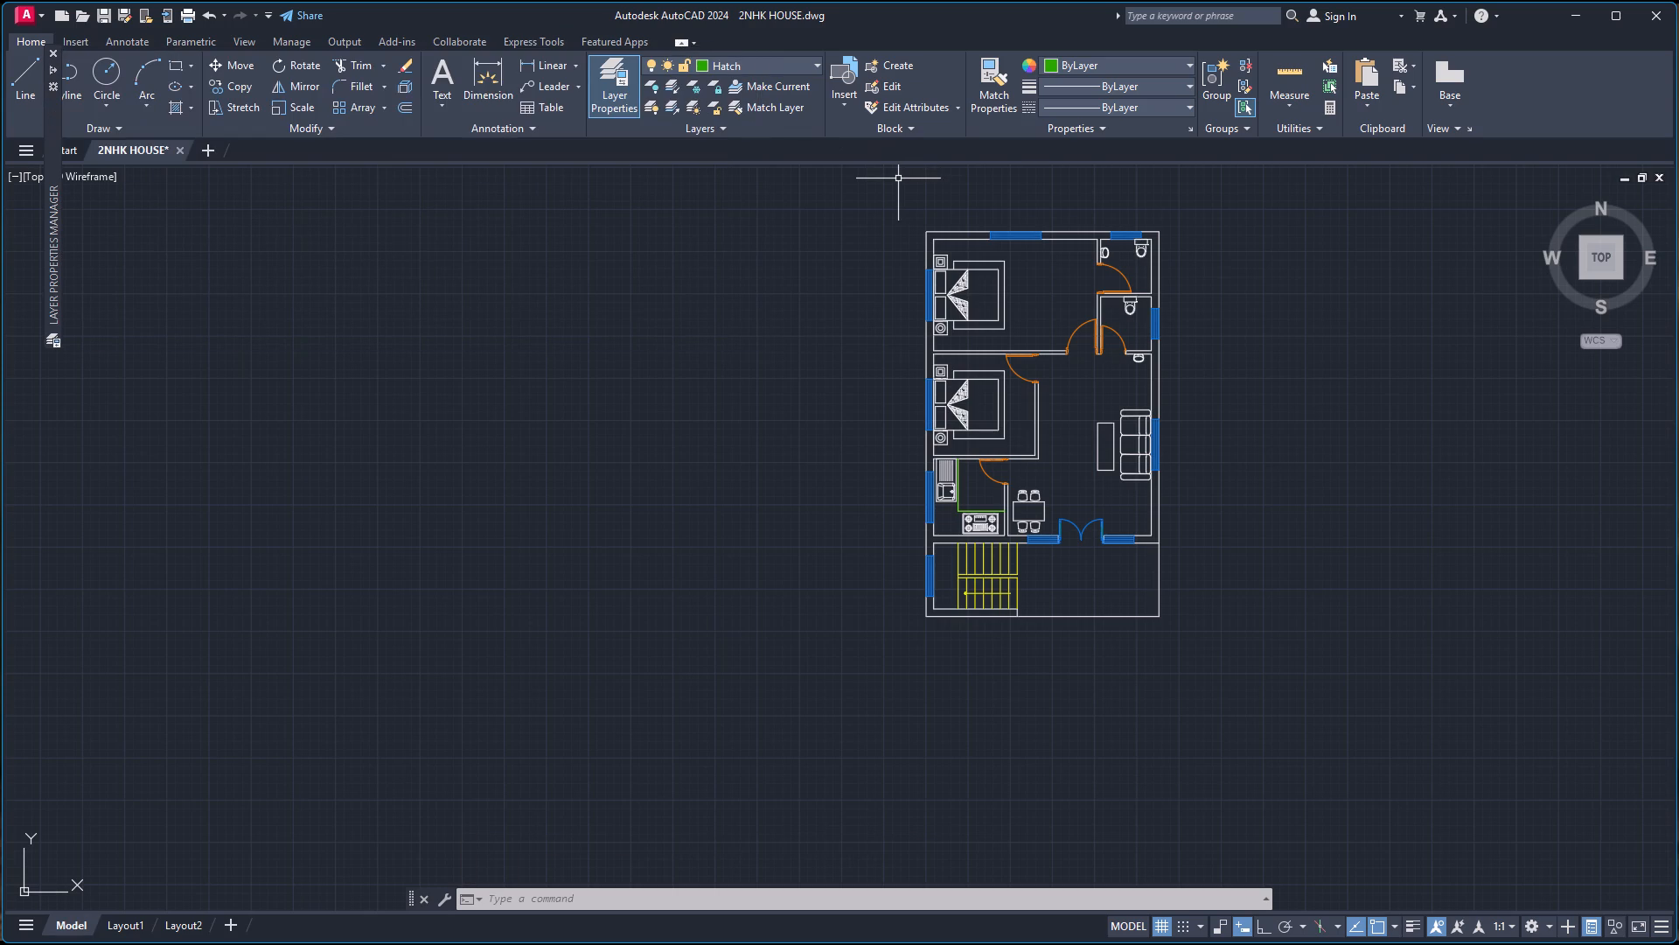
Fill the walls around the north bedroom and both bathrooms, plus the adjoining east wall, with a solid hatch at transparency 40.
key(h)
key(Return)
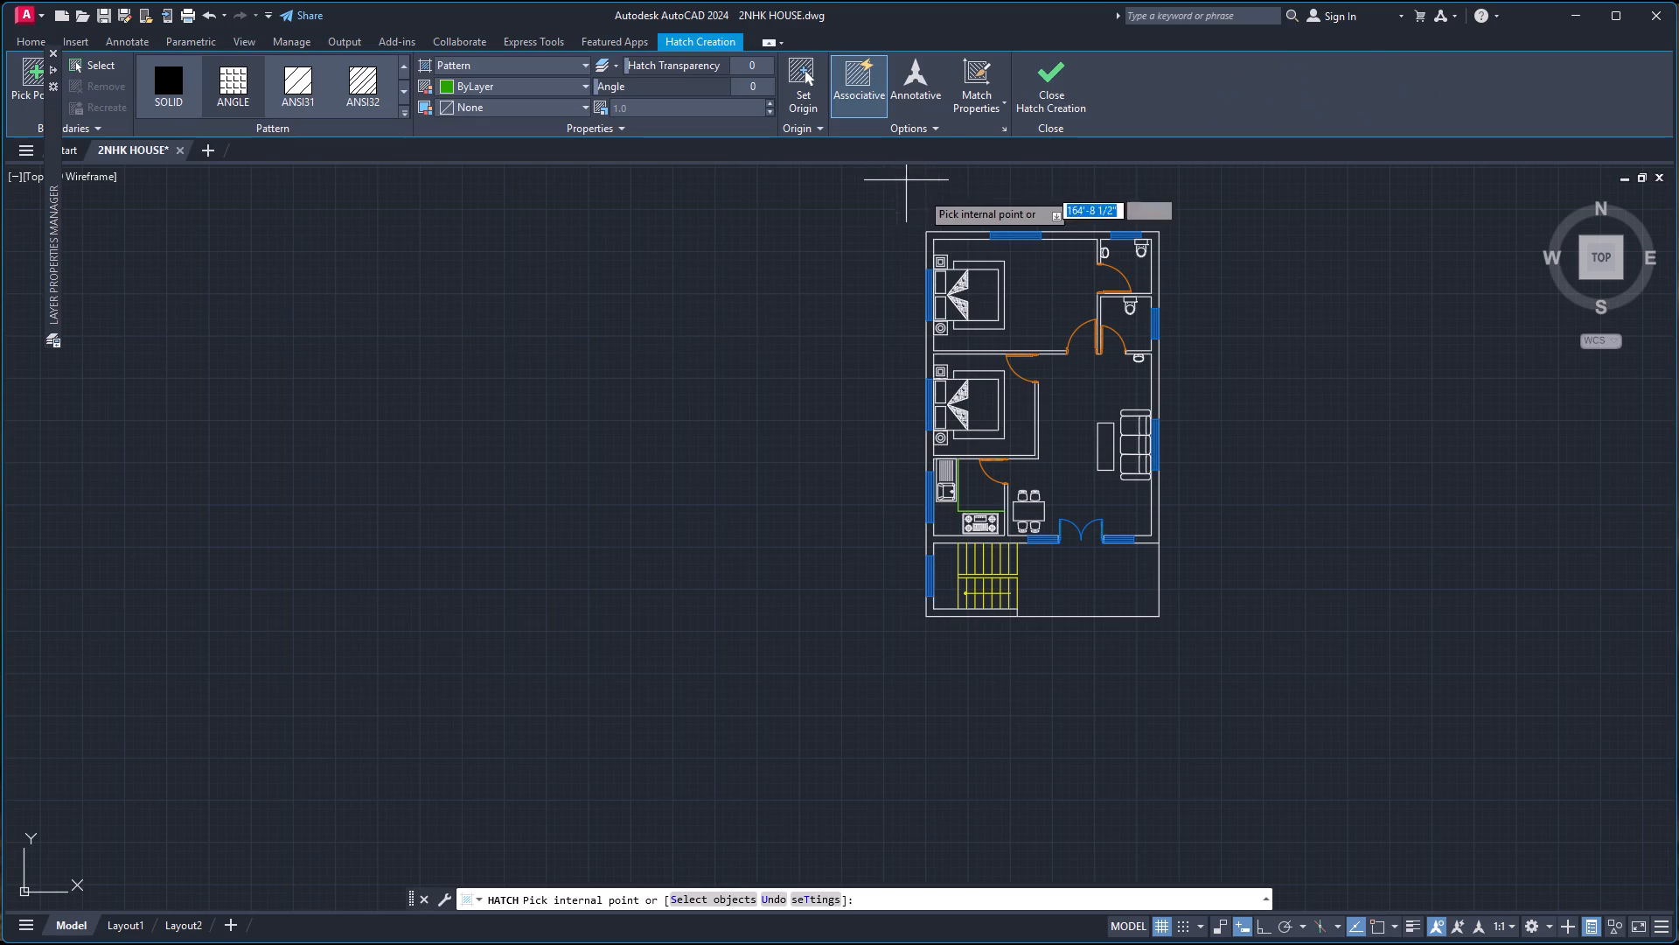
scroll(946, 237, up, 2)
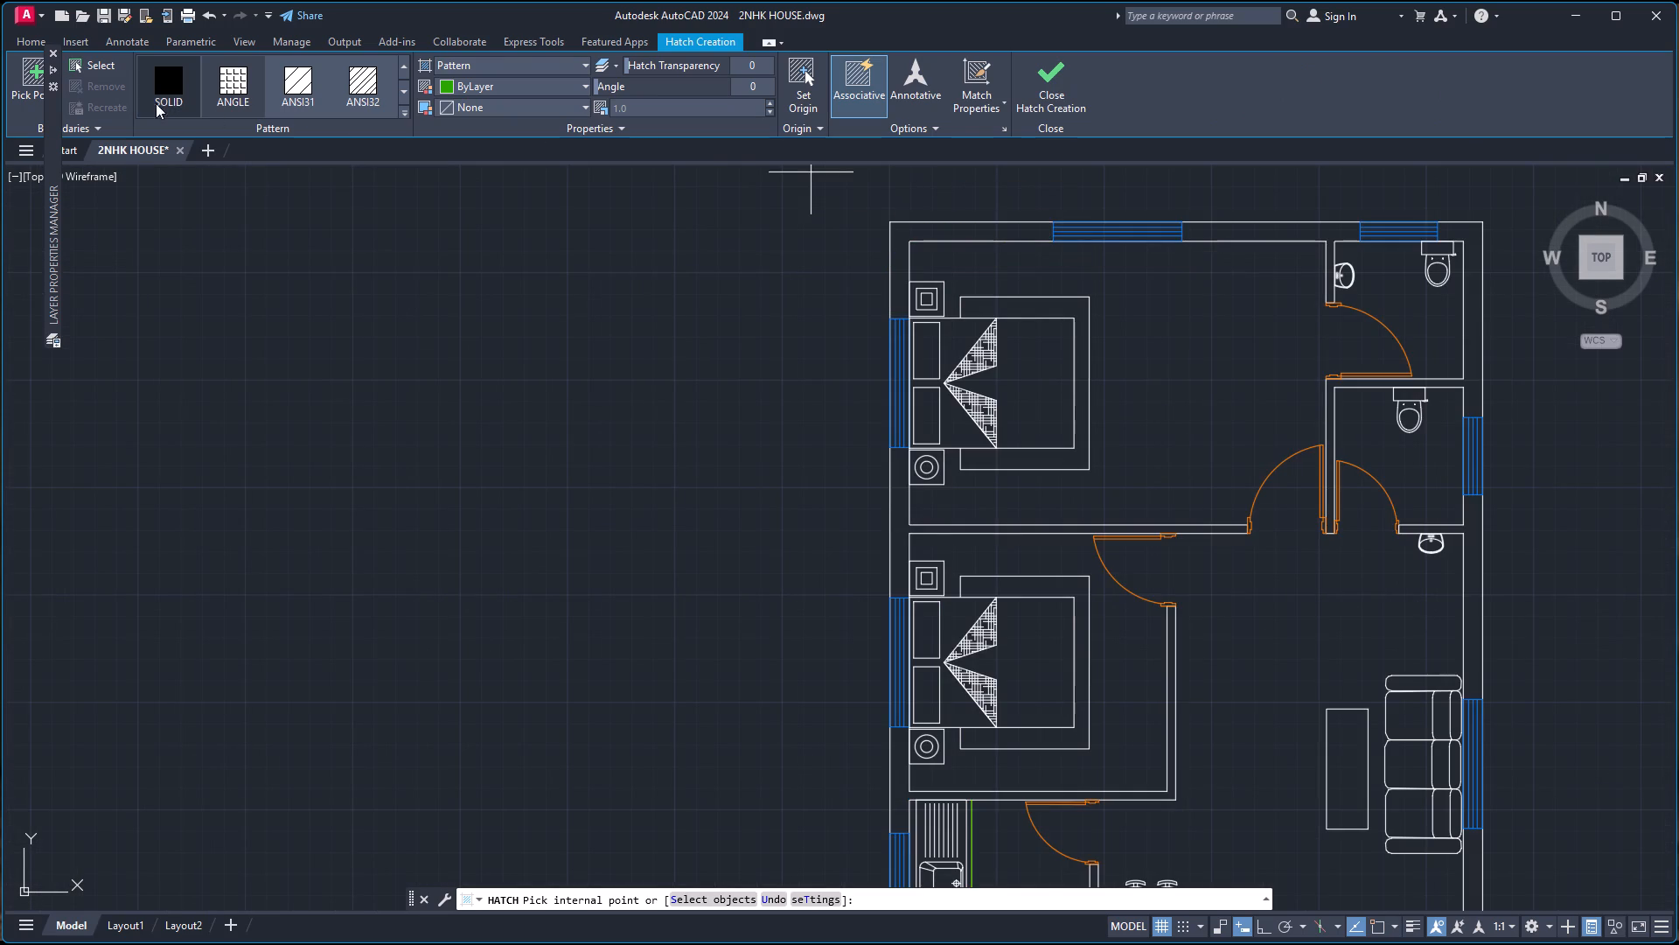
click(164, 88)
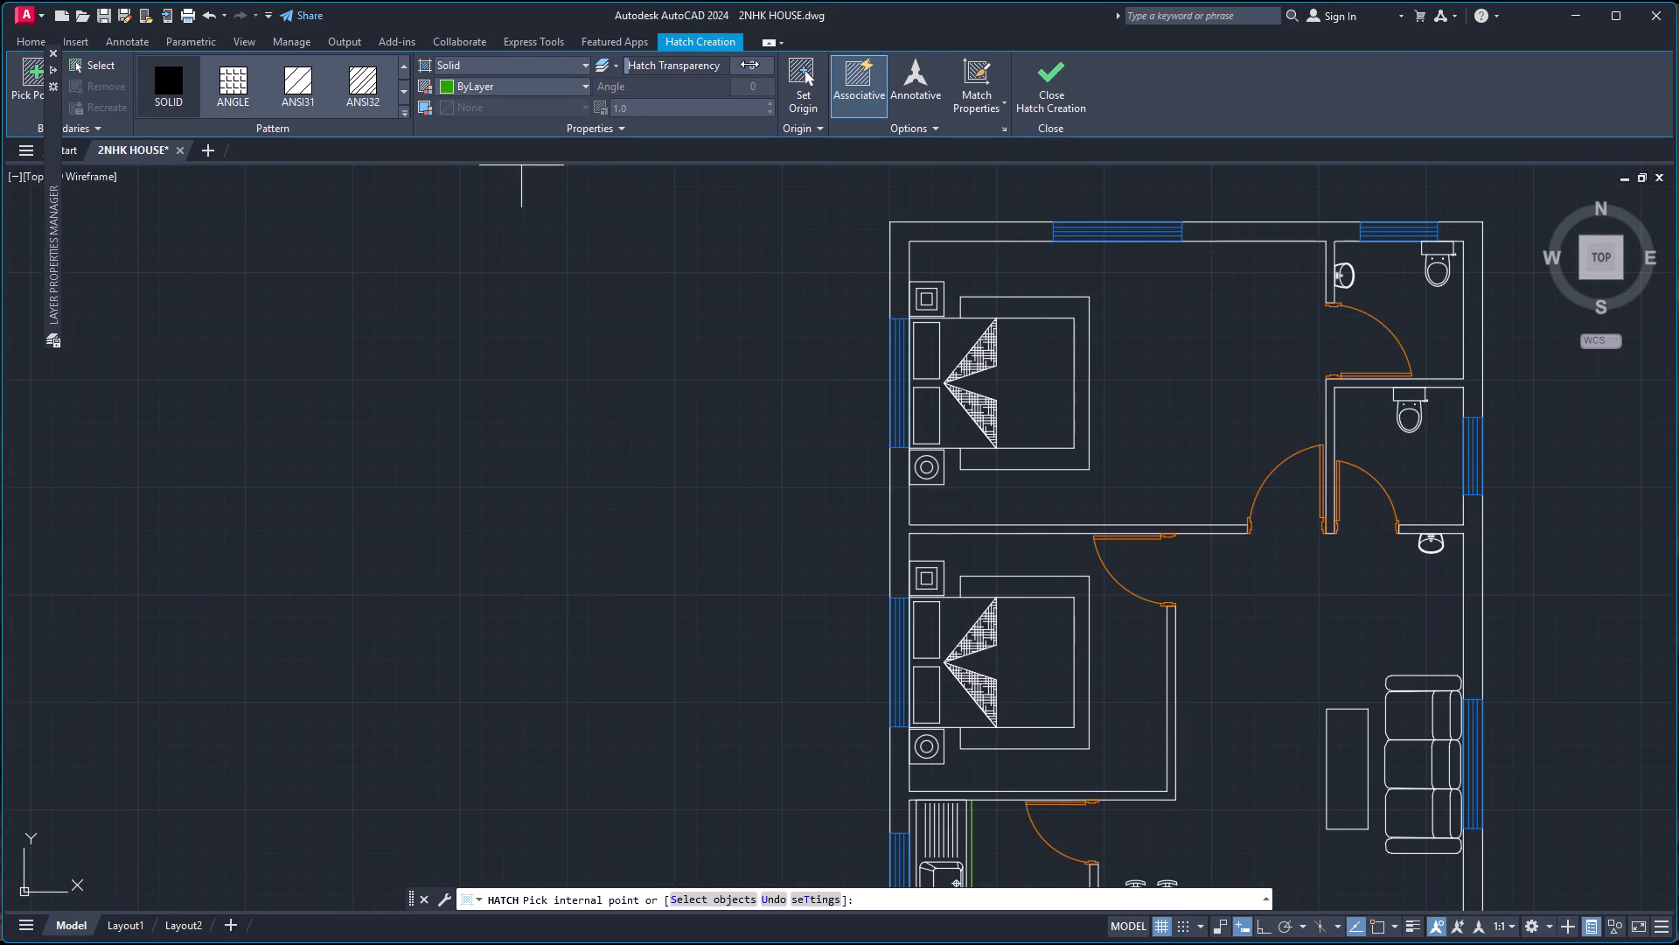
click(754, 67)
text(40)
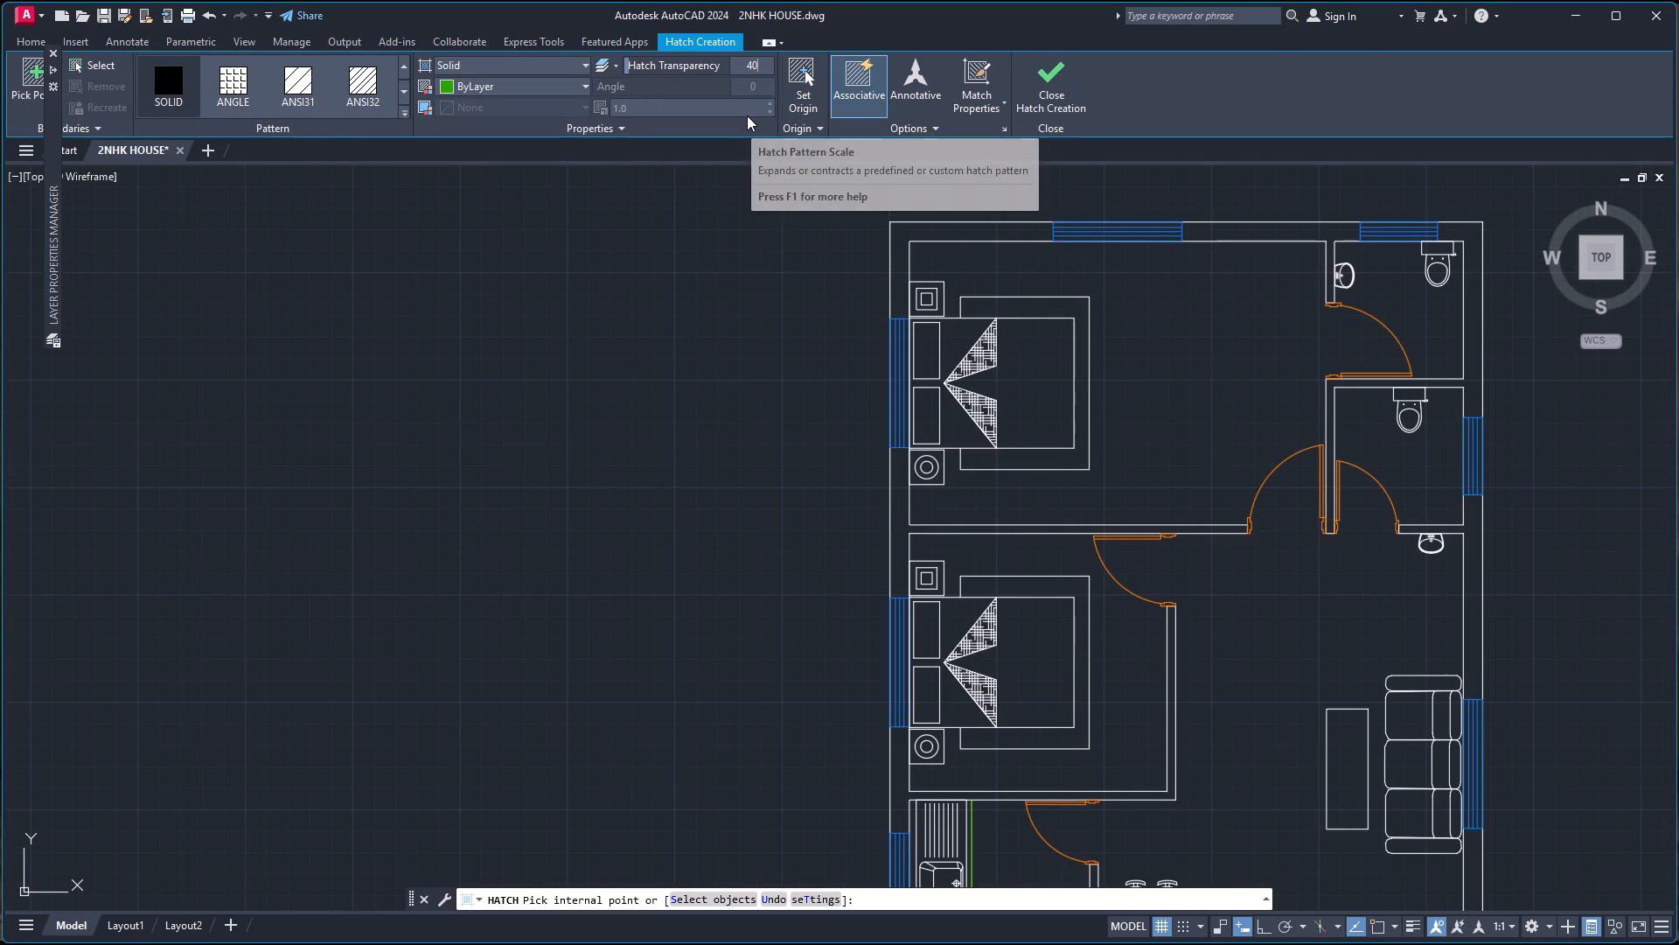
key(Return)
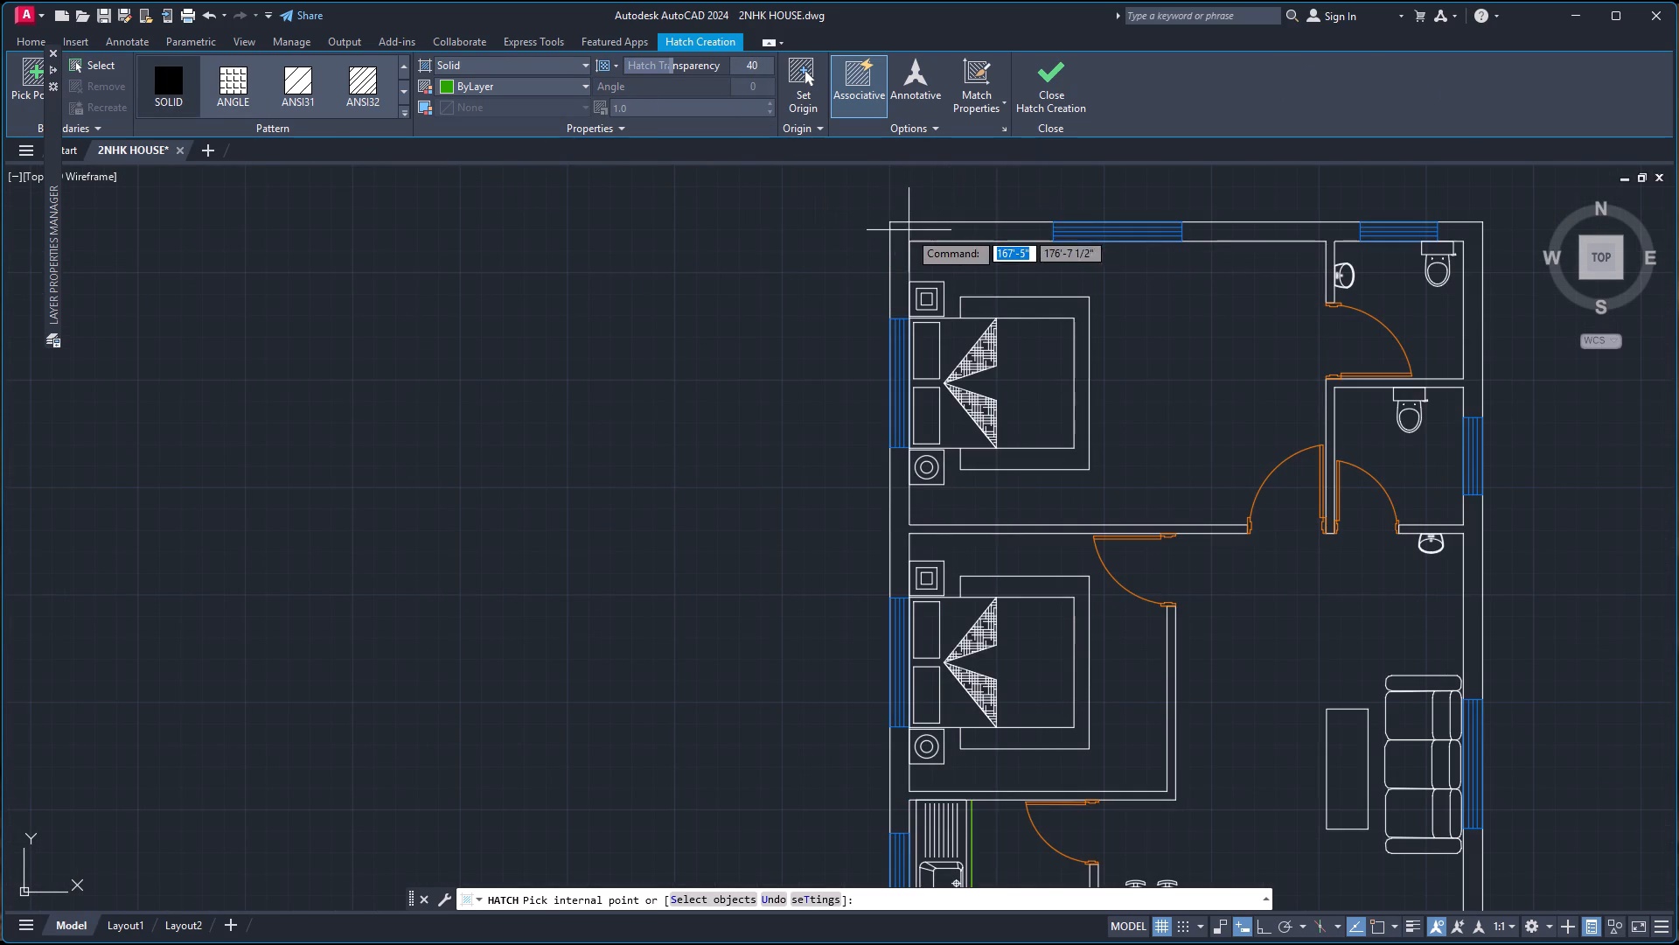
click(908, 232)
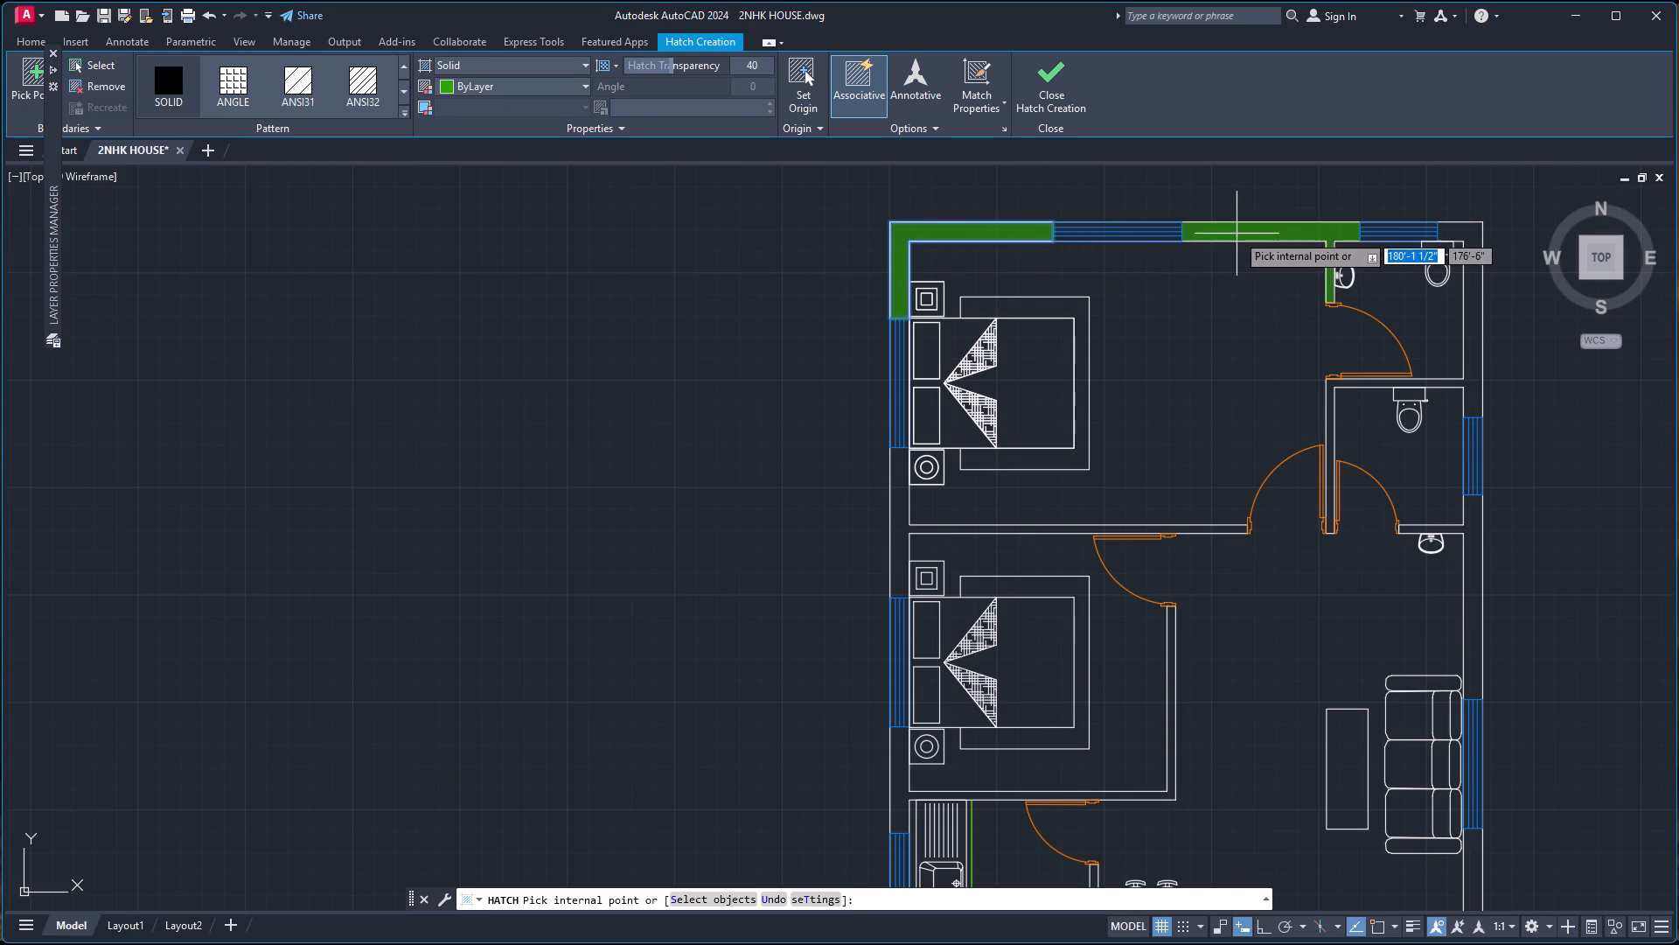
click(1236, 234)
click(1469, 233)
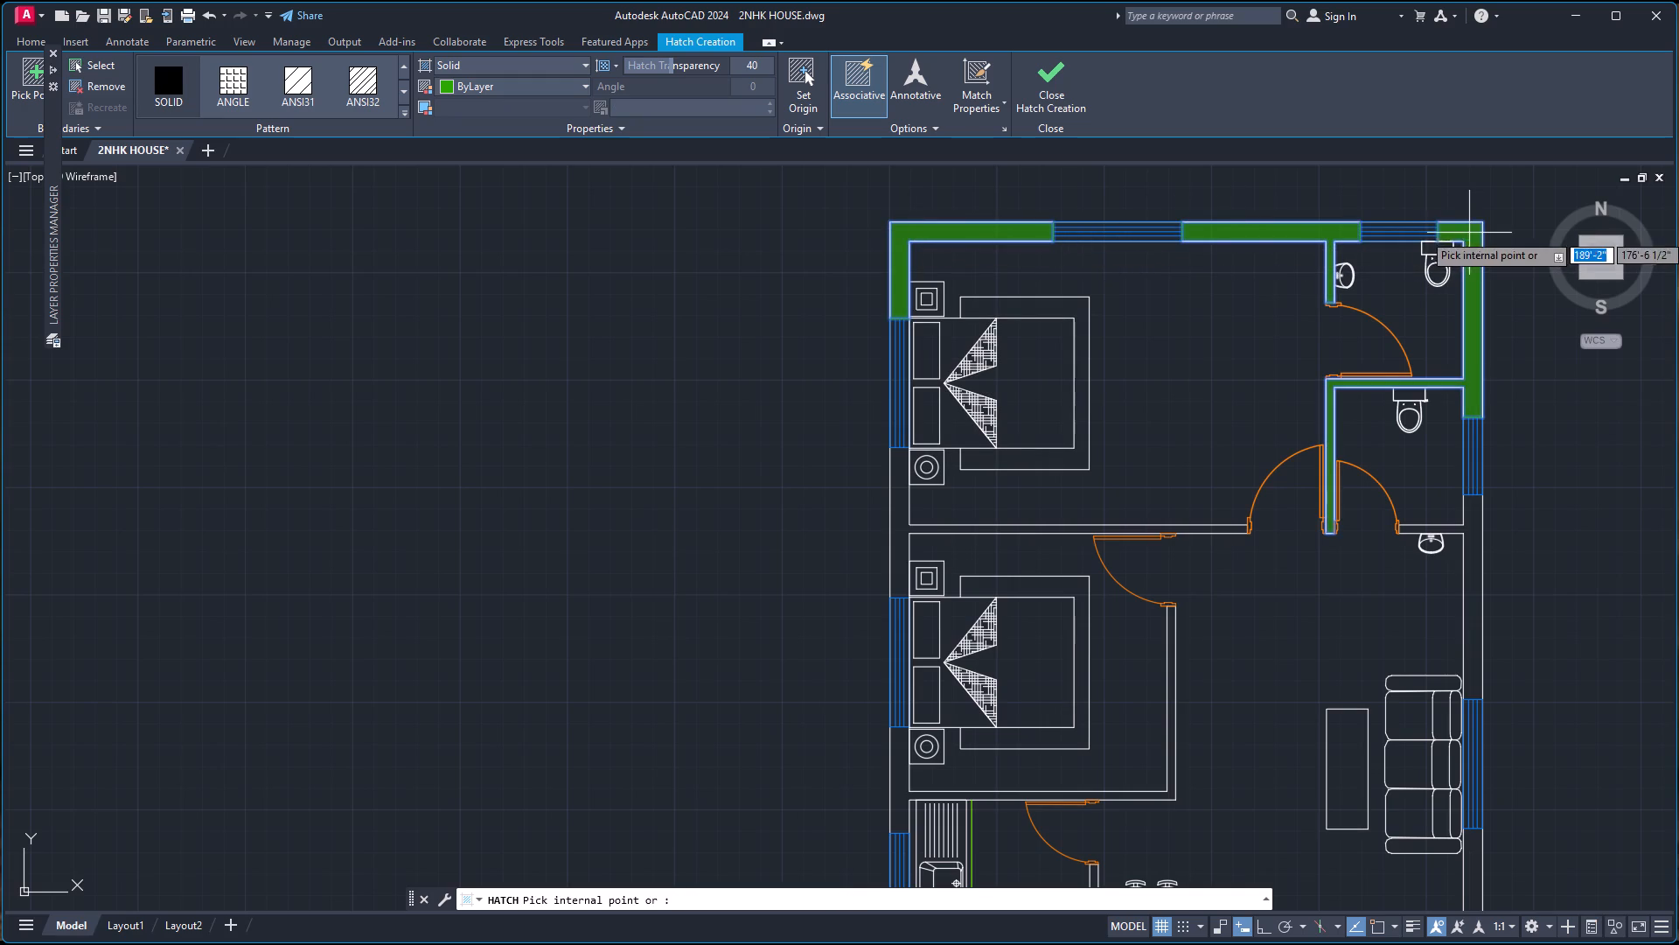
click(896, 521)
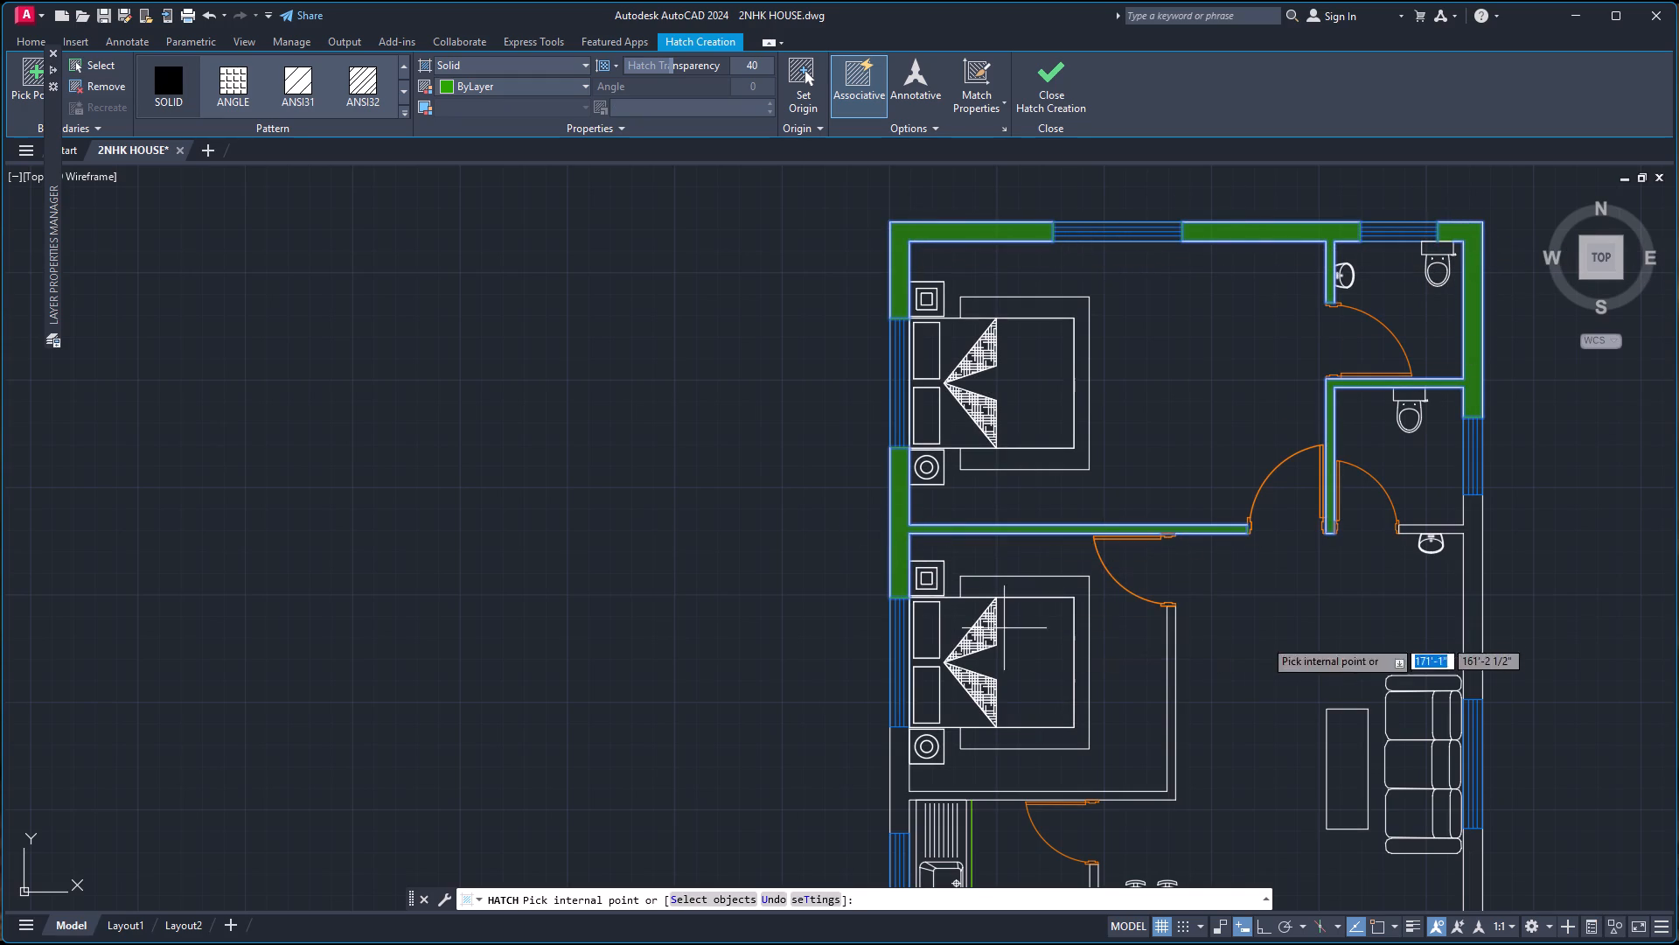
click(1473, 588)
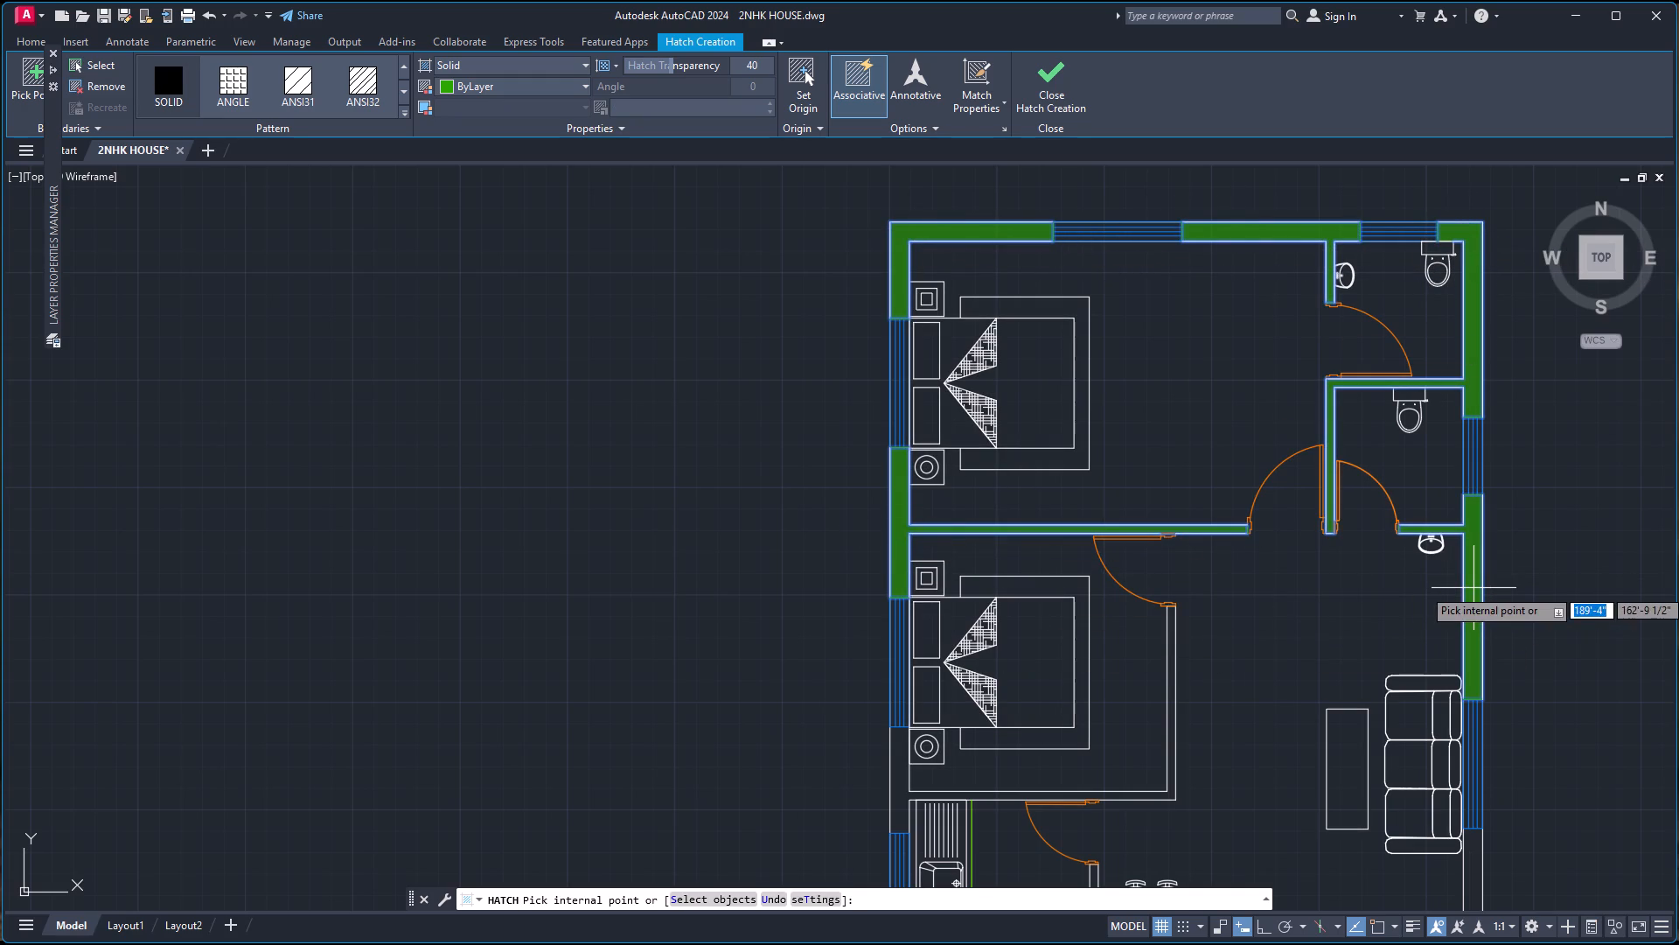
Extend the solid hatch to the remaining walls of the south bedroom, kitchen, staircase and southeast living-room corner, and finish the hatch.
scroll(1430, 650, down, 3)
scroll(1329, 782, up, 3)
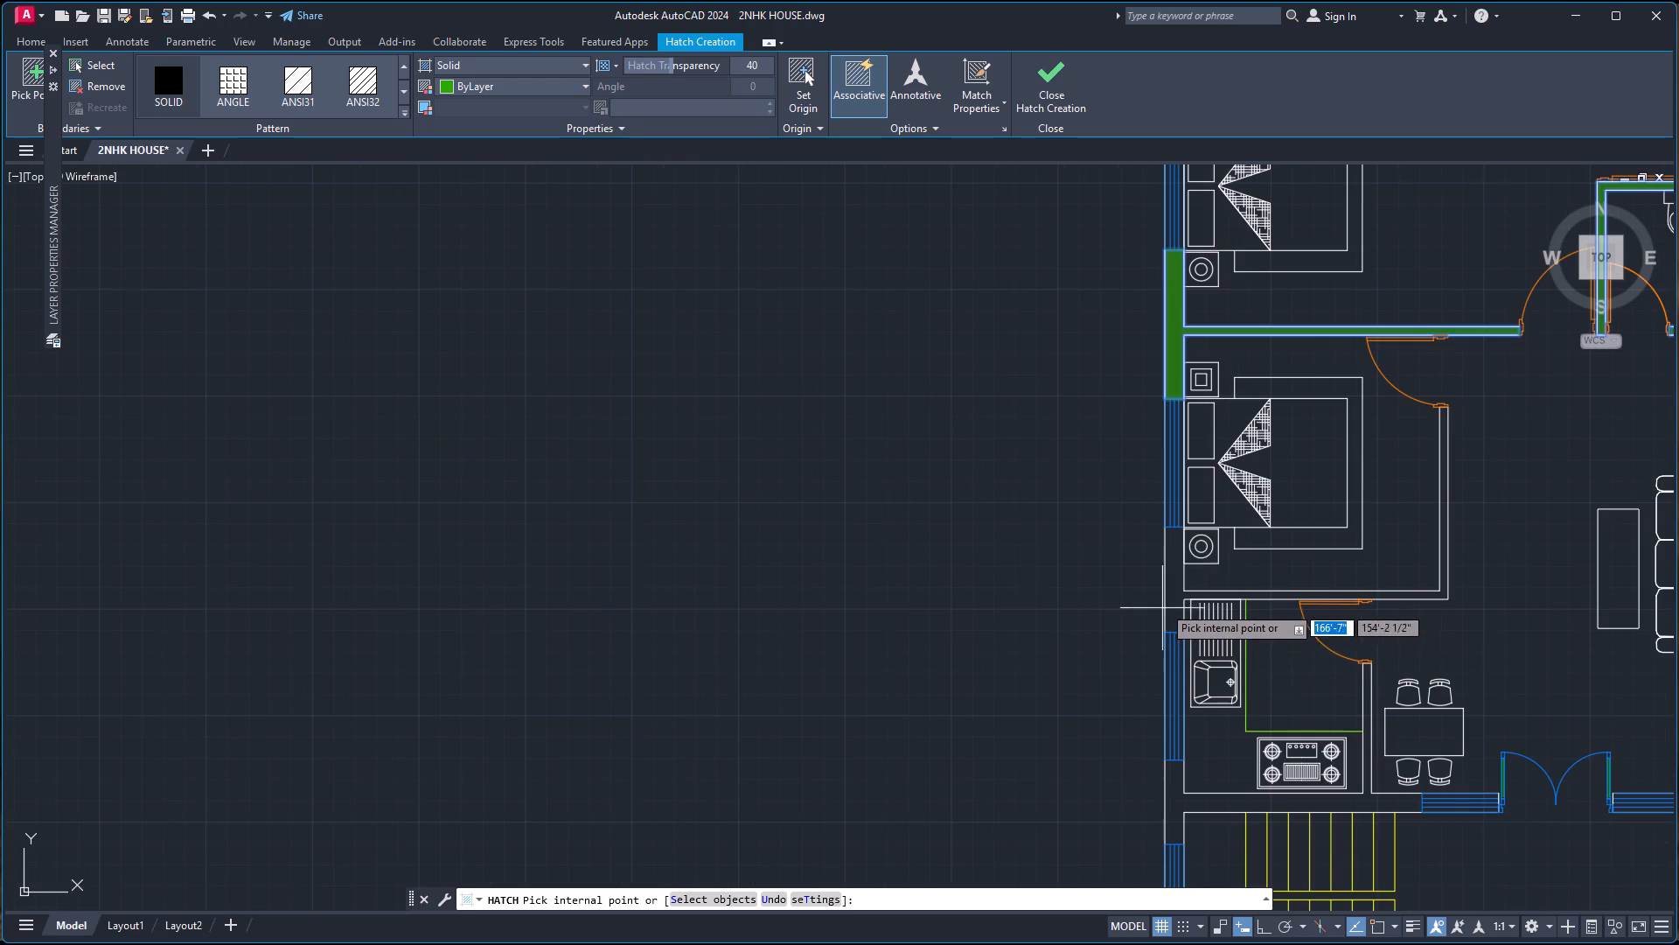
click(1174, 597)
click(1179, 803)
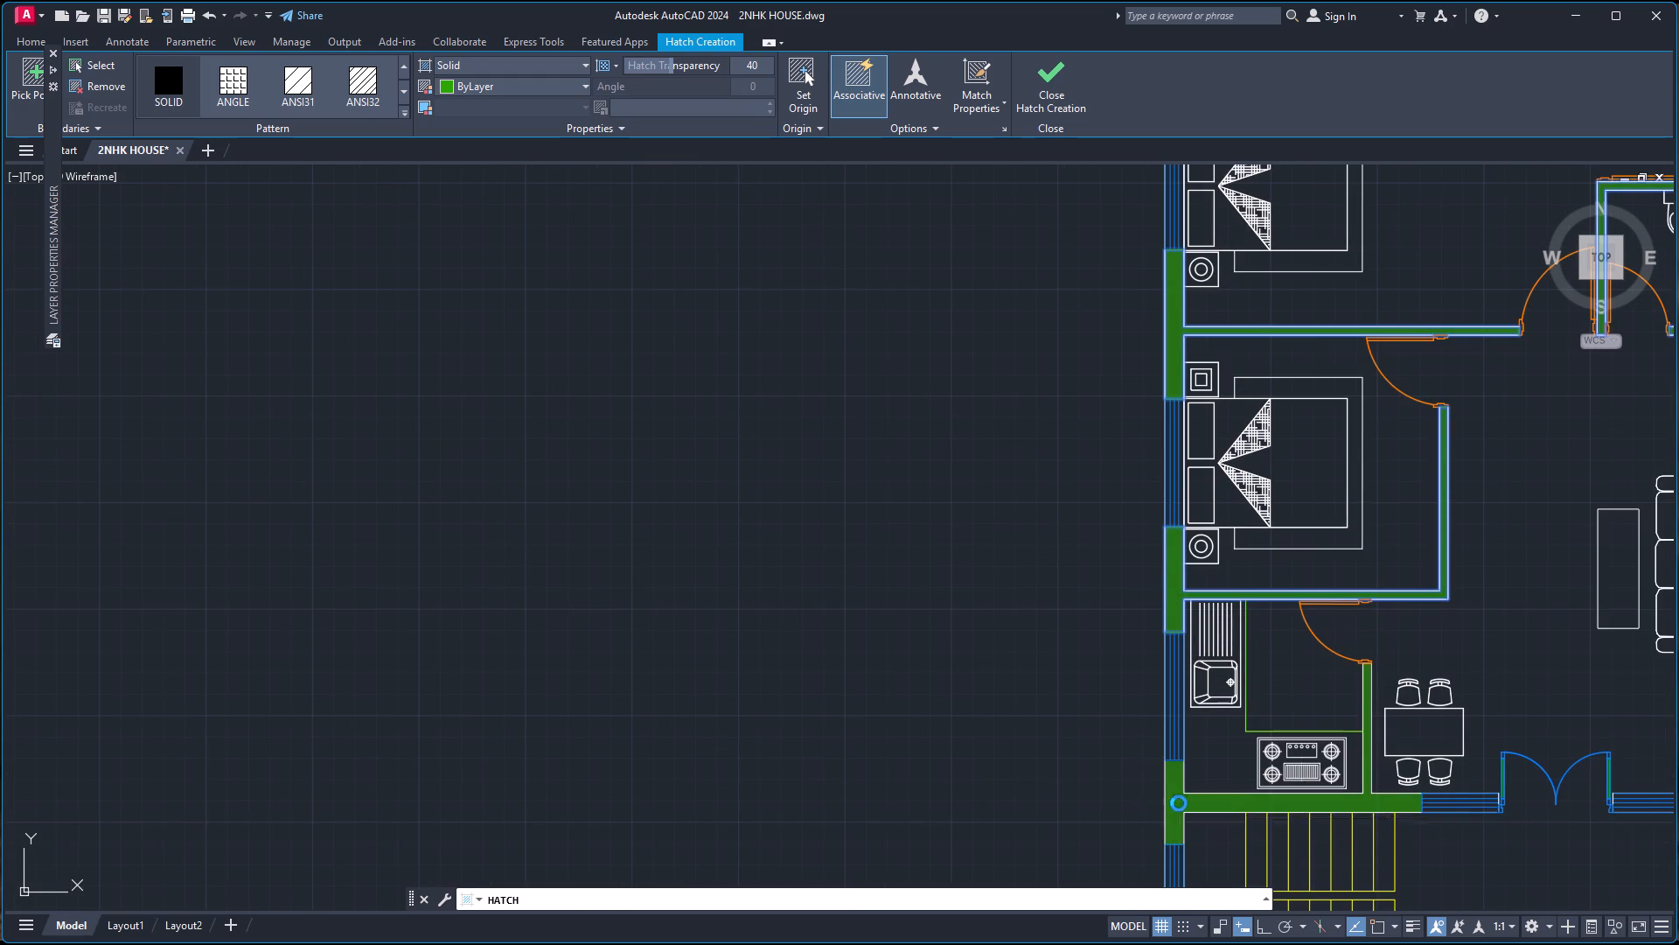
scroll(1183, 766, down, 5)
scroll(1195, 819, up, 5)
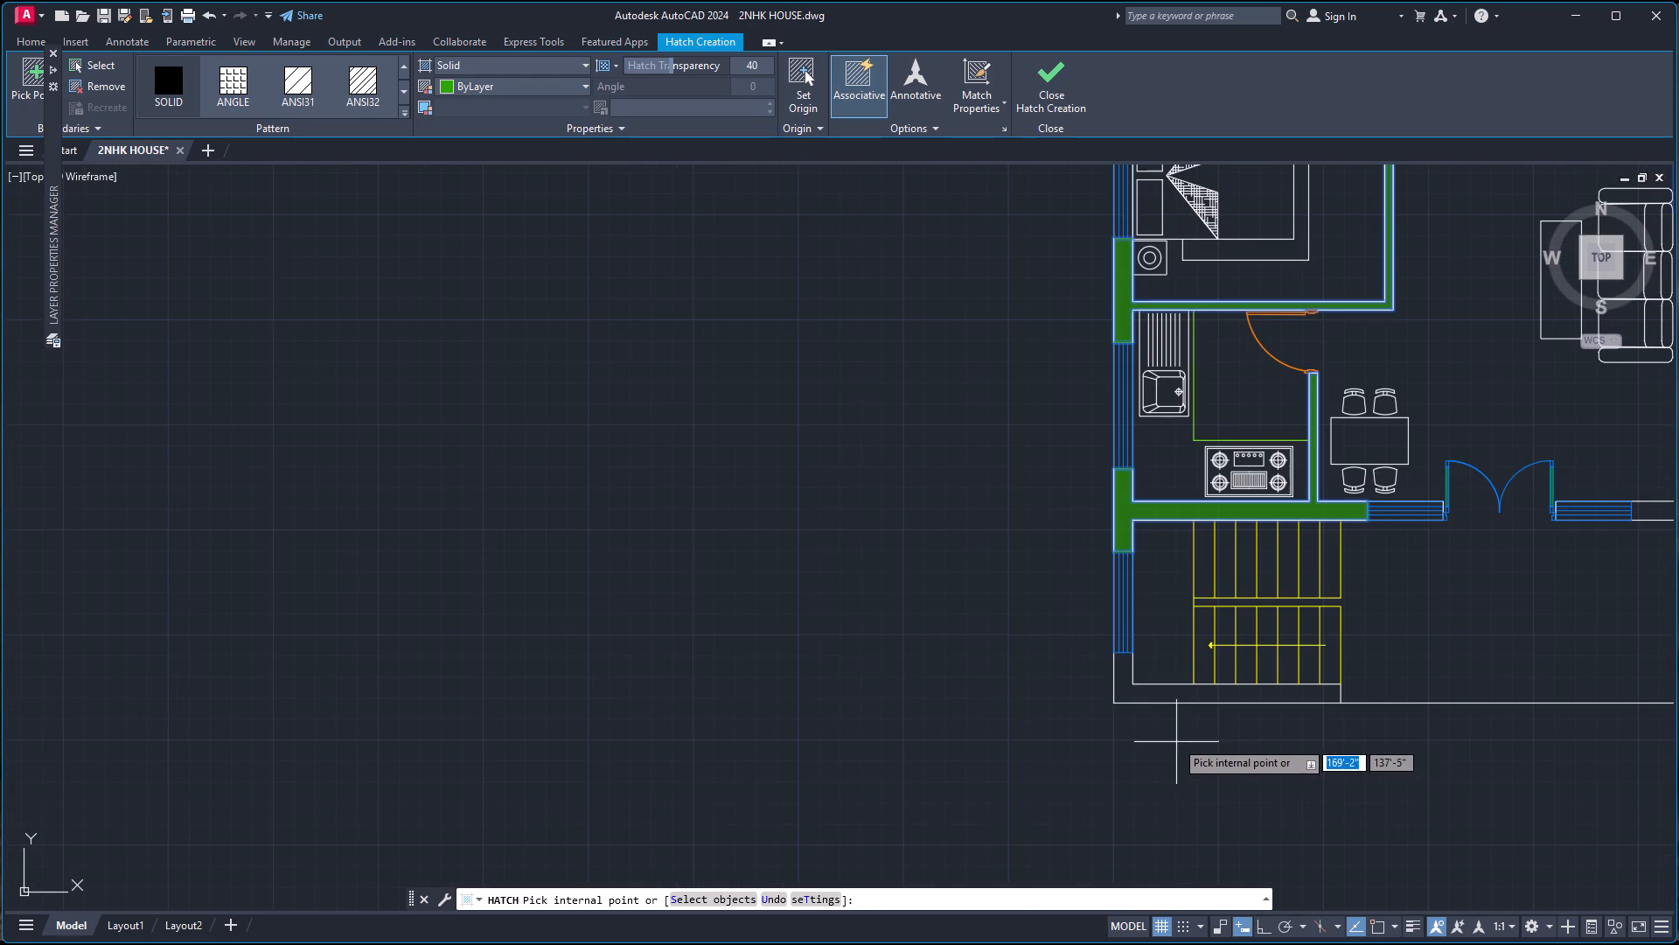
click(1132, 694)
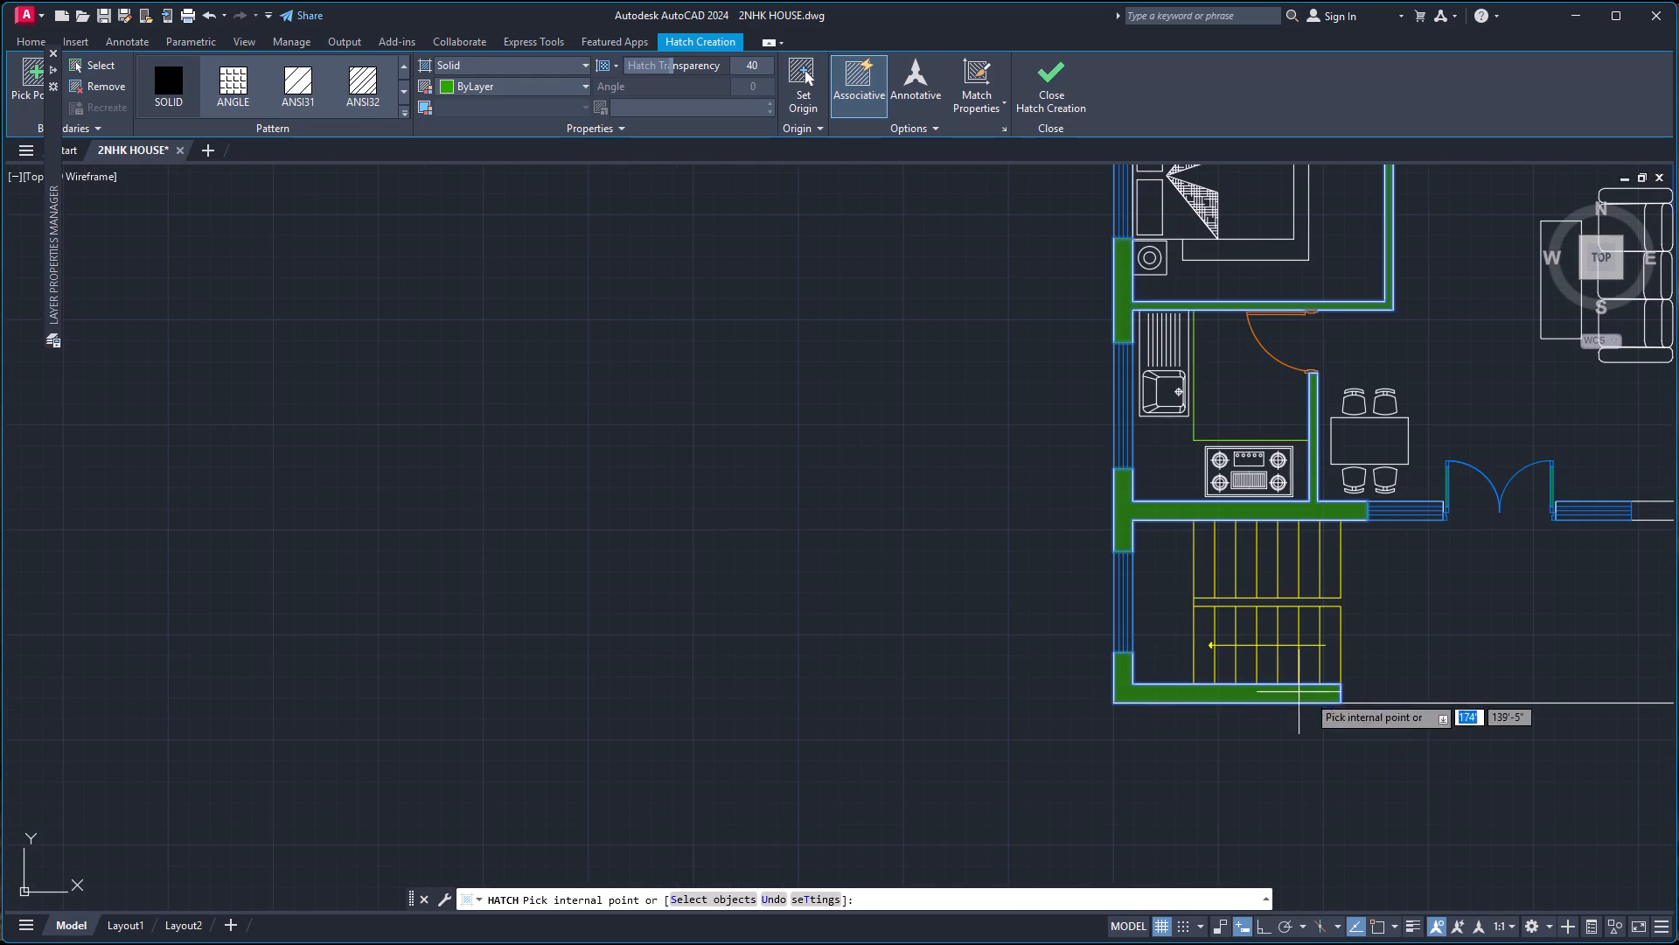
scroll(1407, 710, down, 4)
scroll(1499, 639, up, 3)
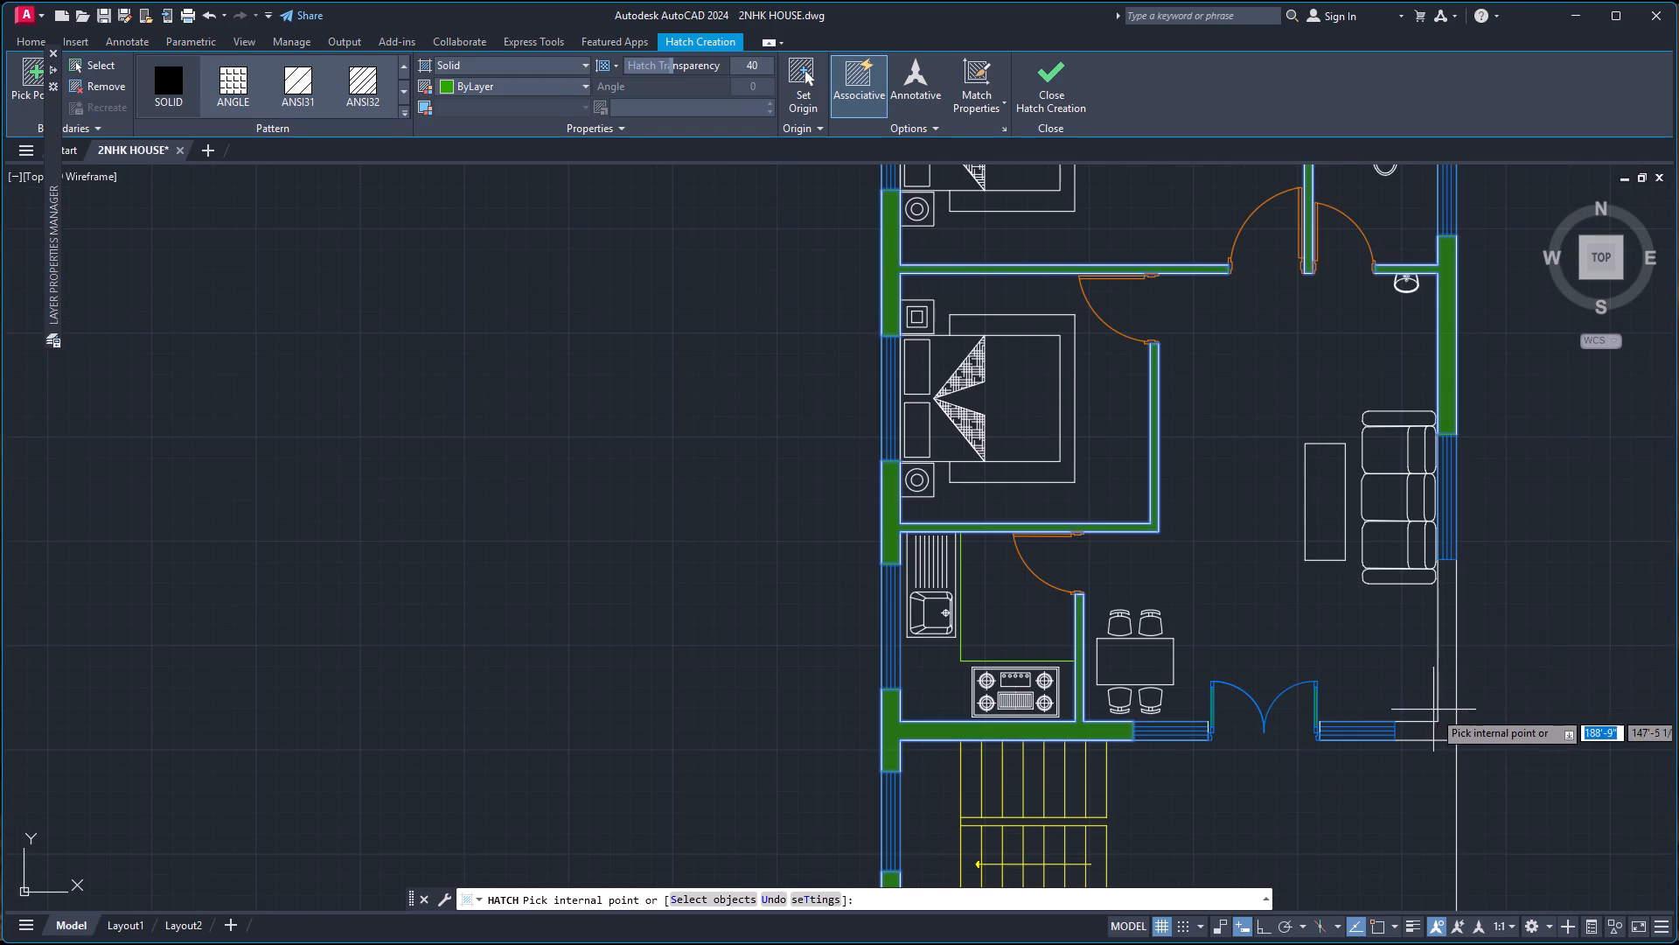
click(1445, 727)
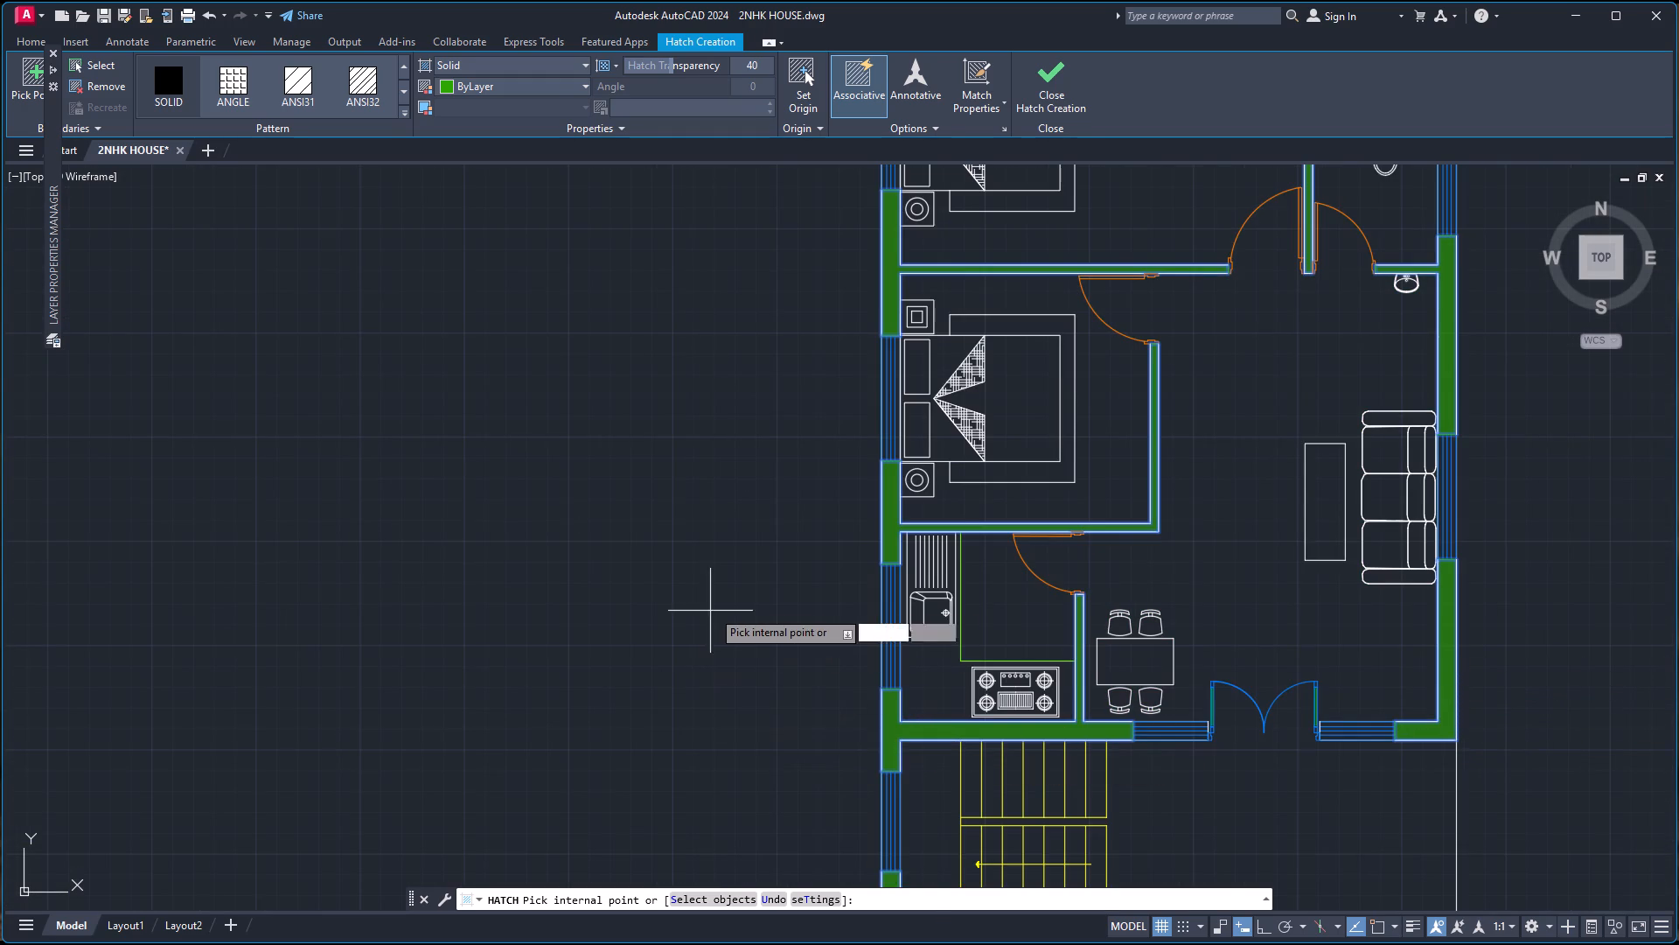
scroll(721, 604, down, 2)
key(Escape)
scroll(919, 507, up, 2)
scroll(917, 507, down, 2)
scroll(916, 507, up, 1)
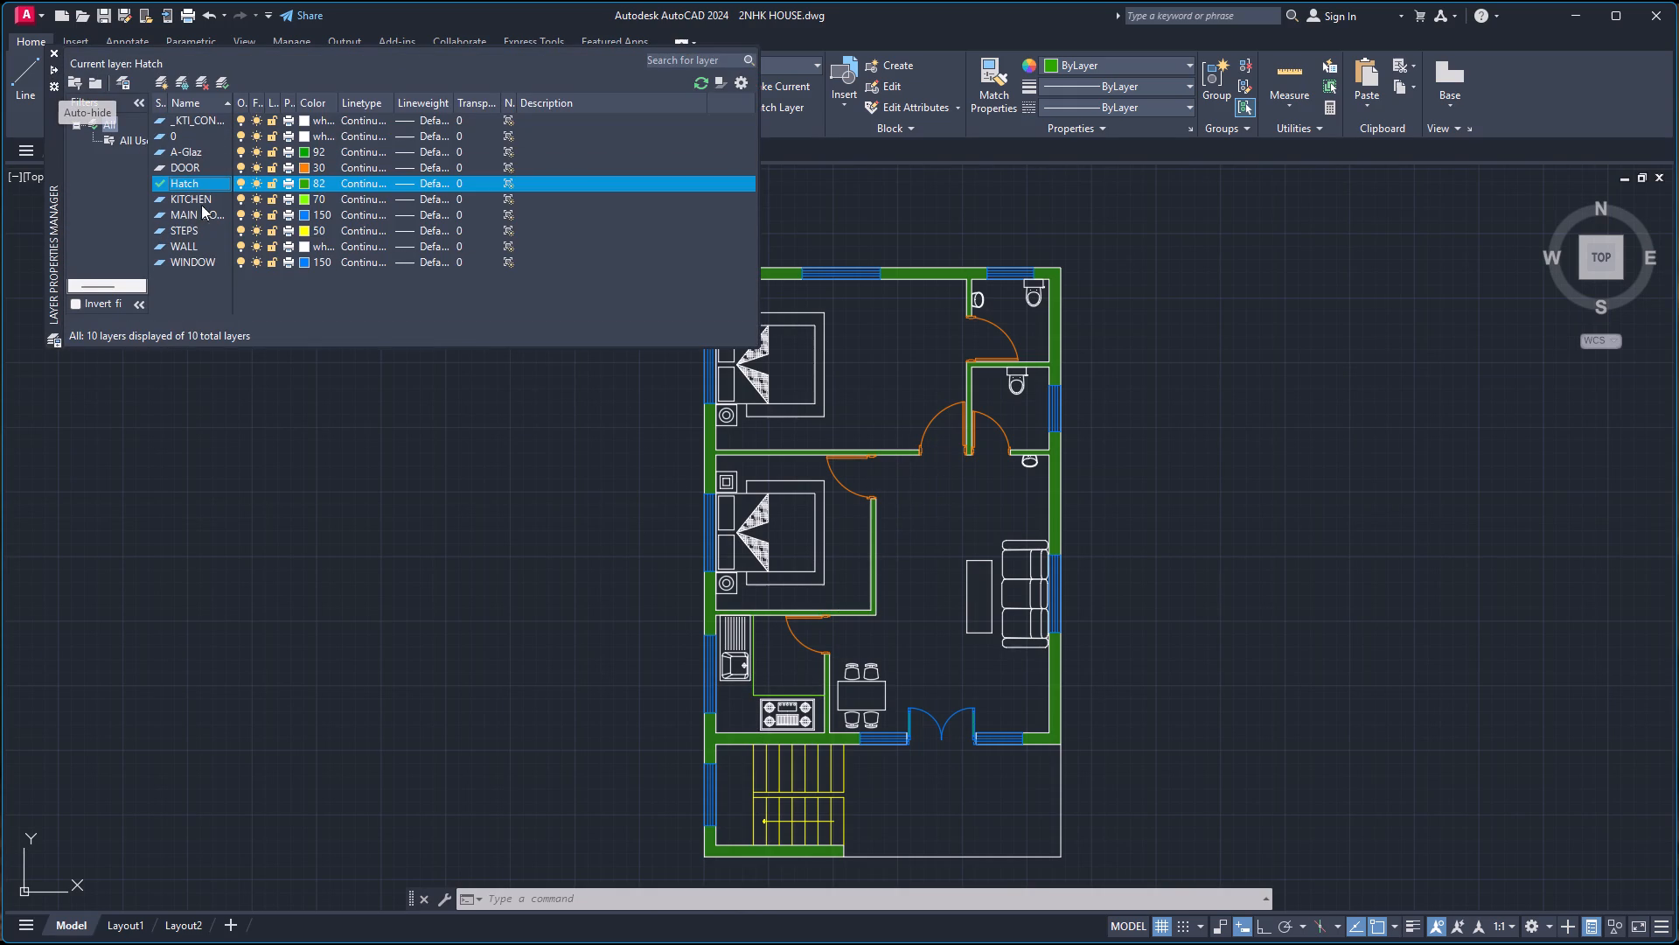
Set the KITCHEN layer's color to index color 40.
click(303, 200)
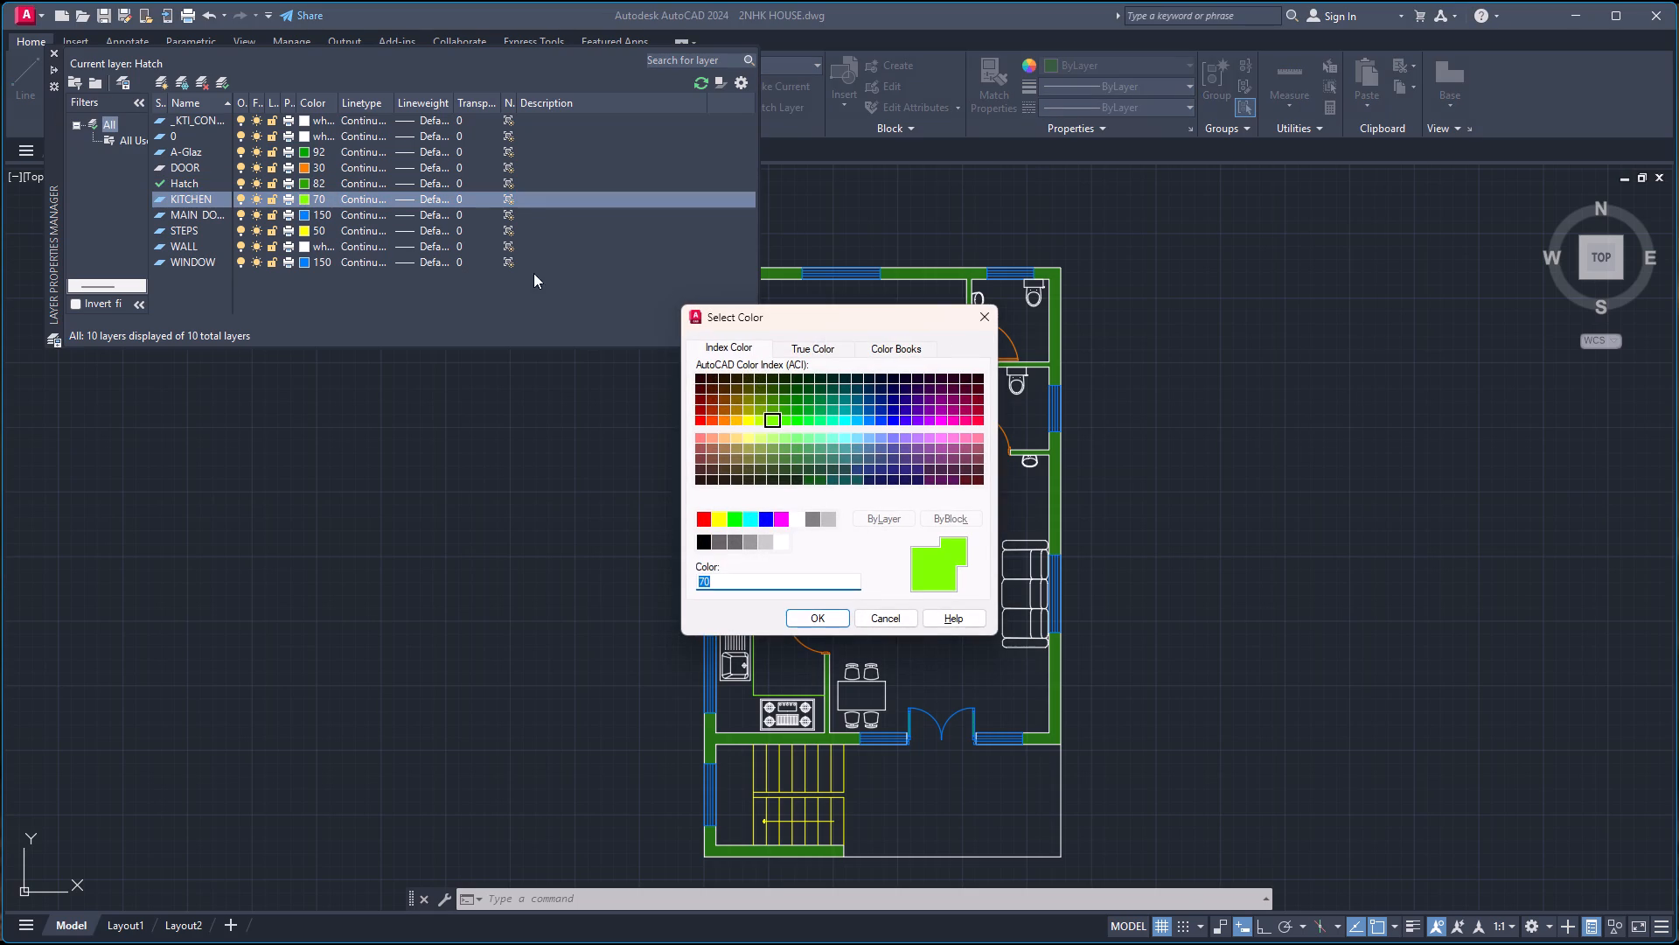
click(733, 421)
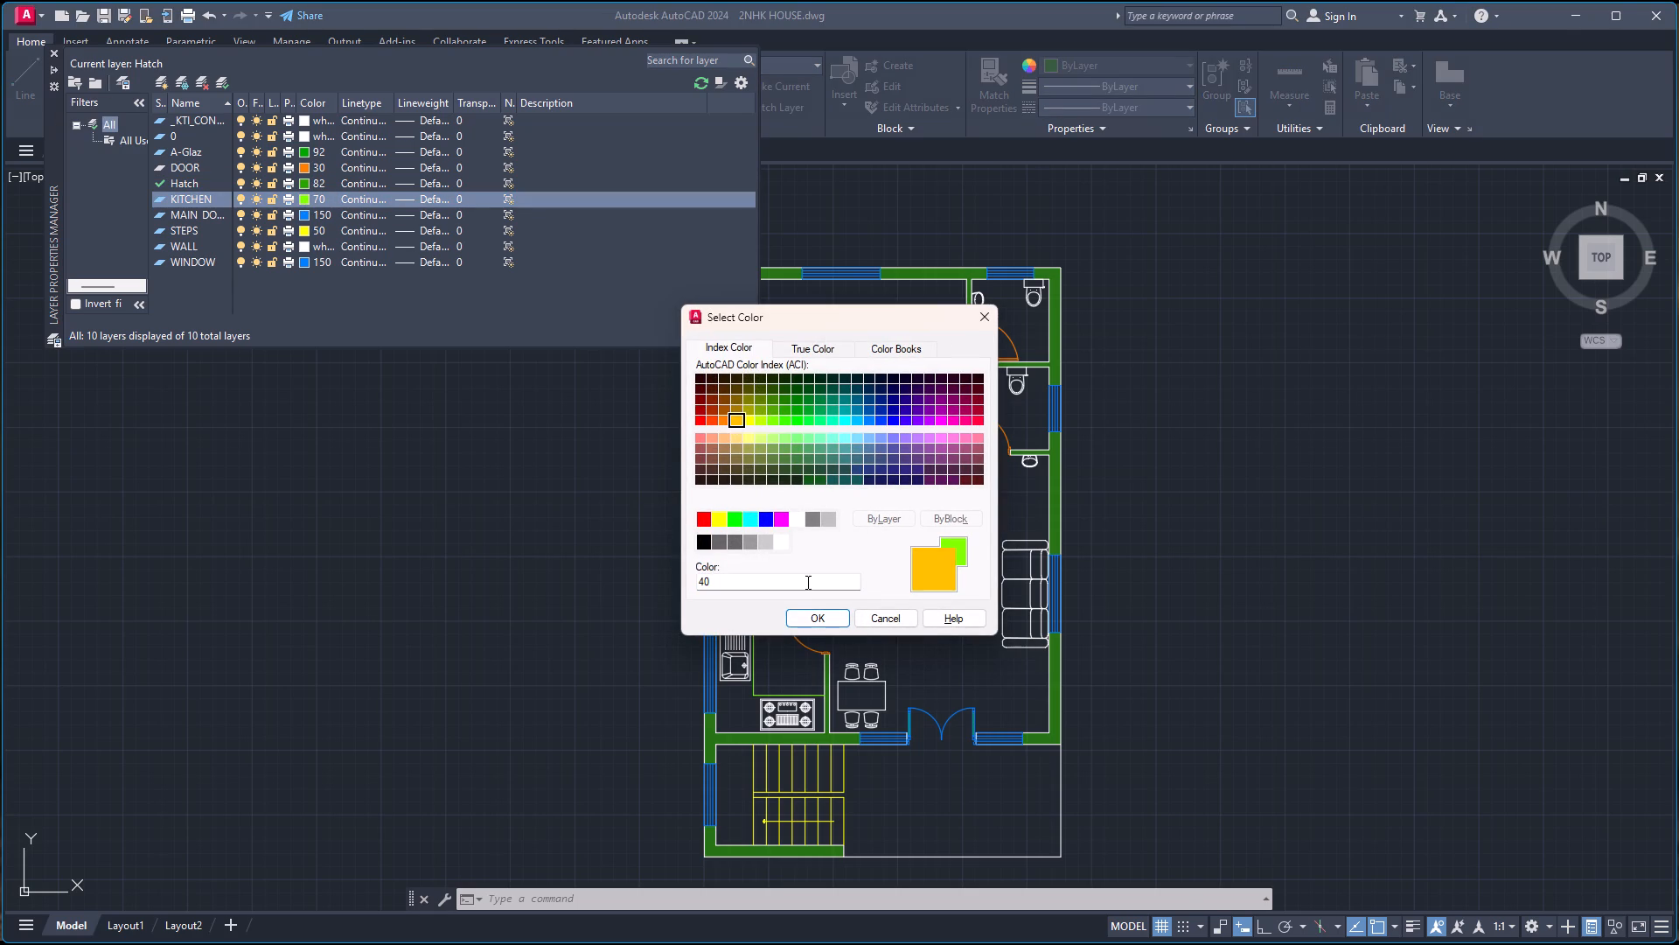
click(811, 614)
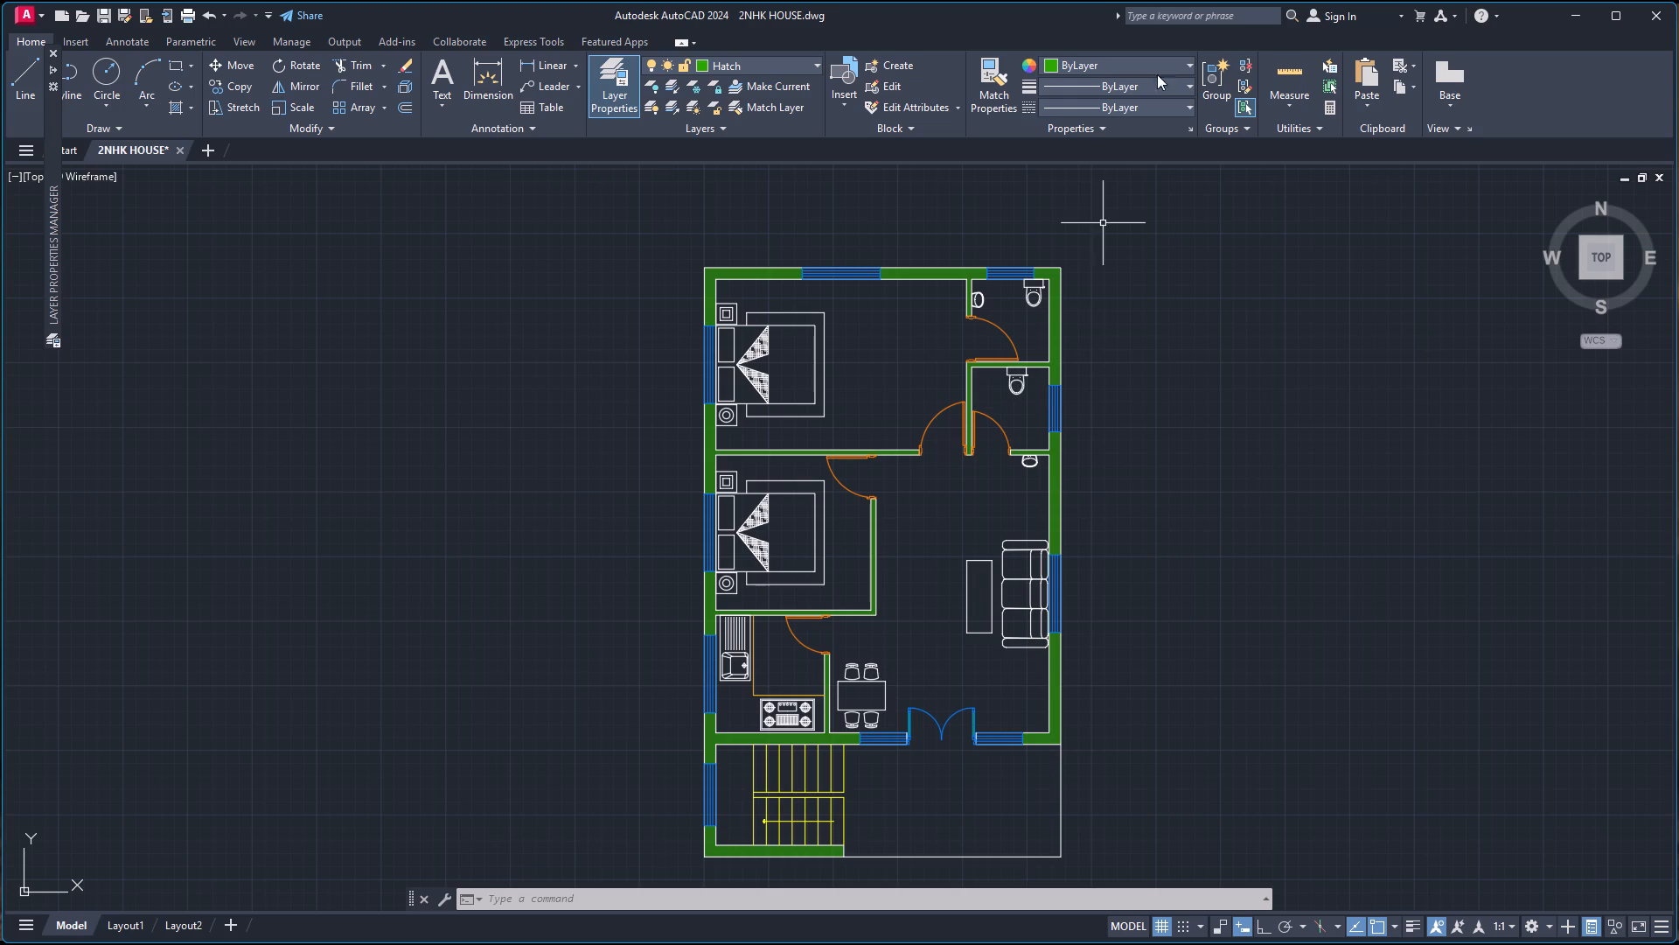
Make layer 0 current.
click(724, 69)
click(712, 102)
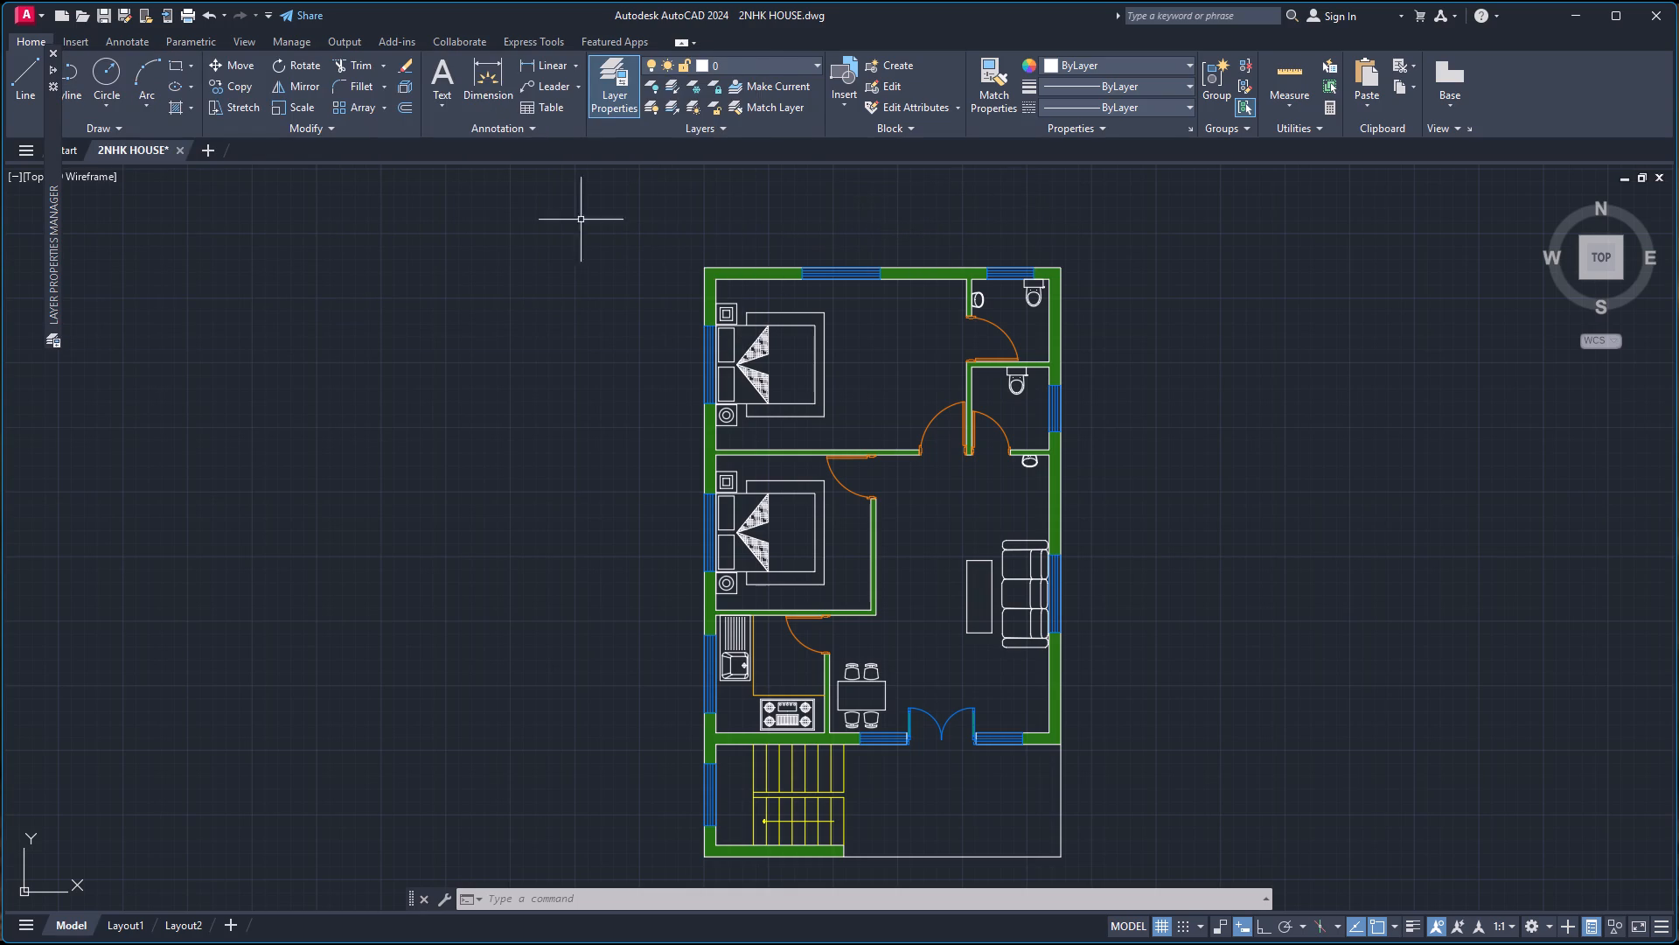
Place single-line text "W" with a height of 6" and rotation 0 just above the north bedroom's north window.
click(128, 35)
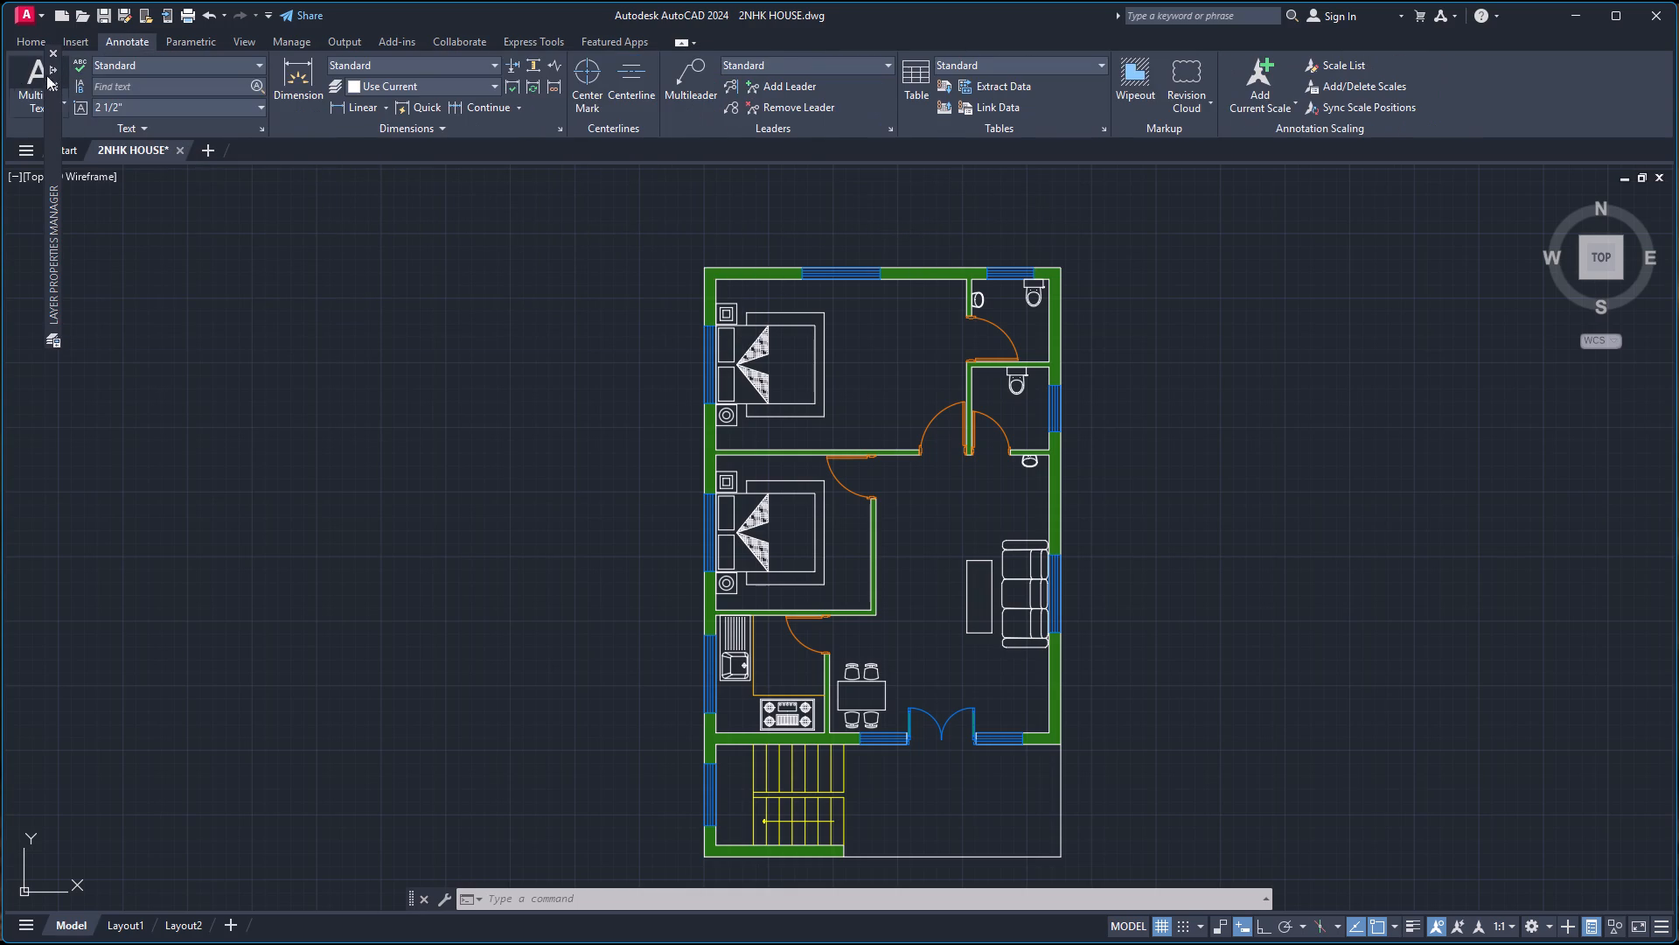
click(31, 114)
click(52, 172)
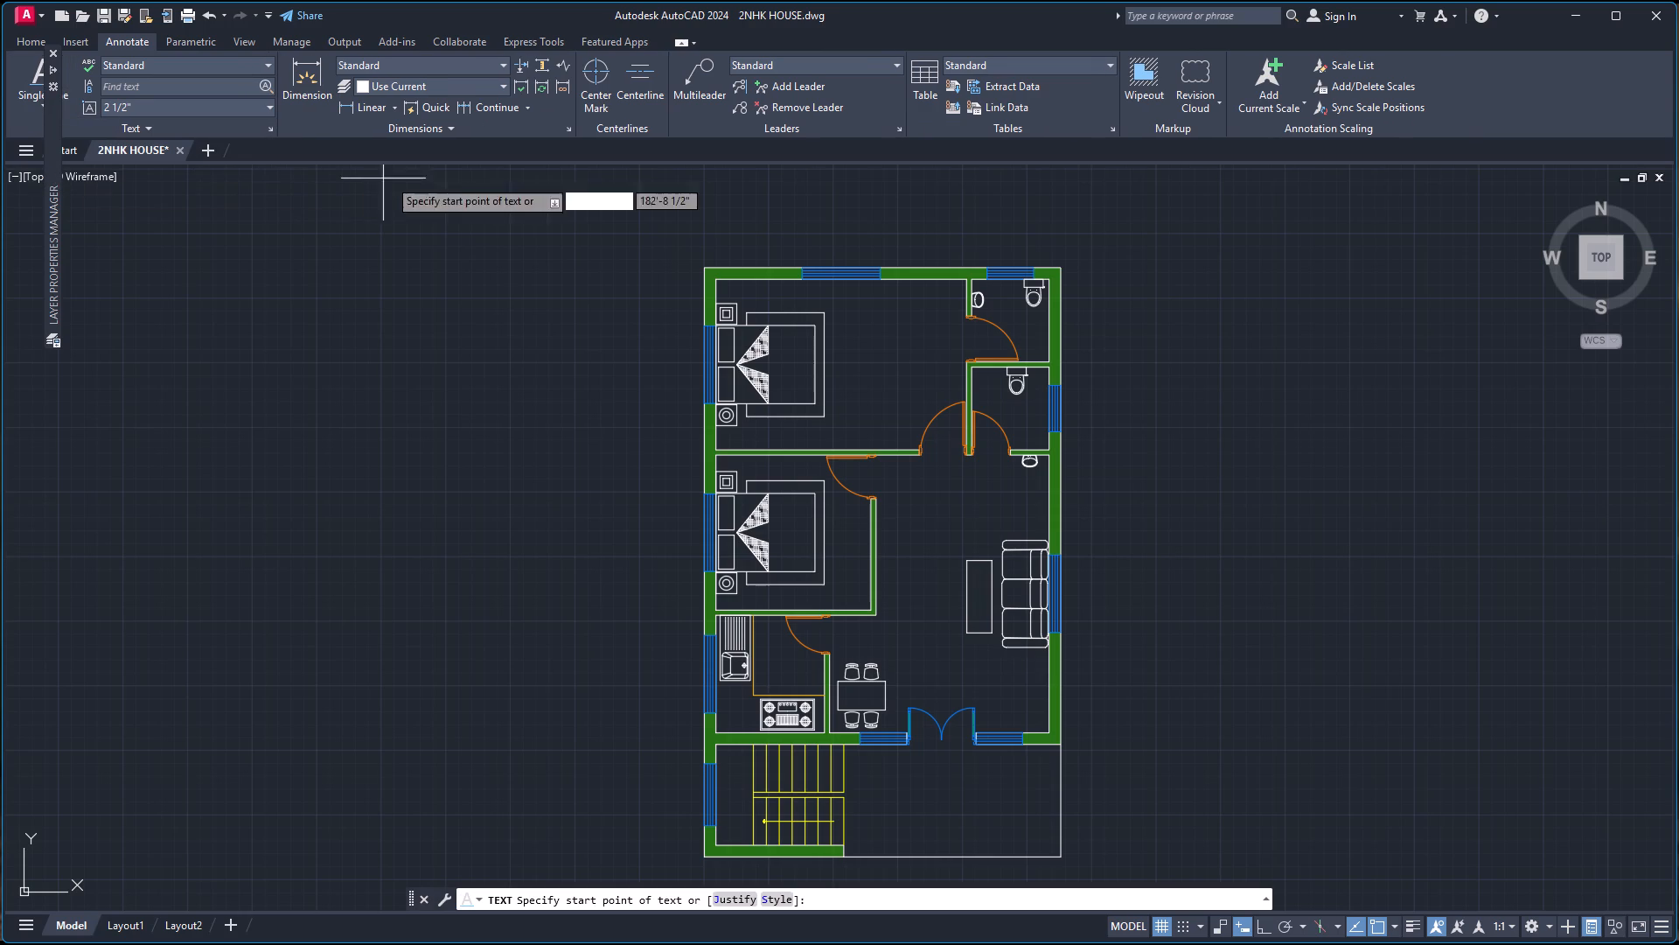
scroll(872, 241, up, 3)
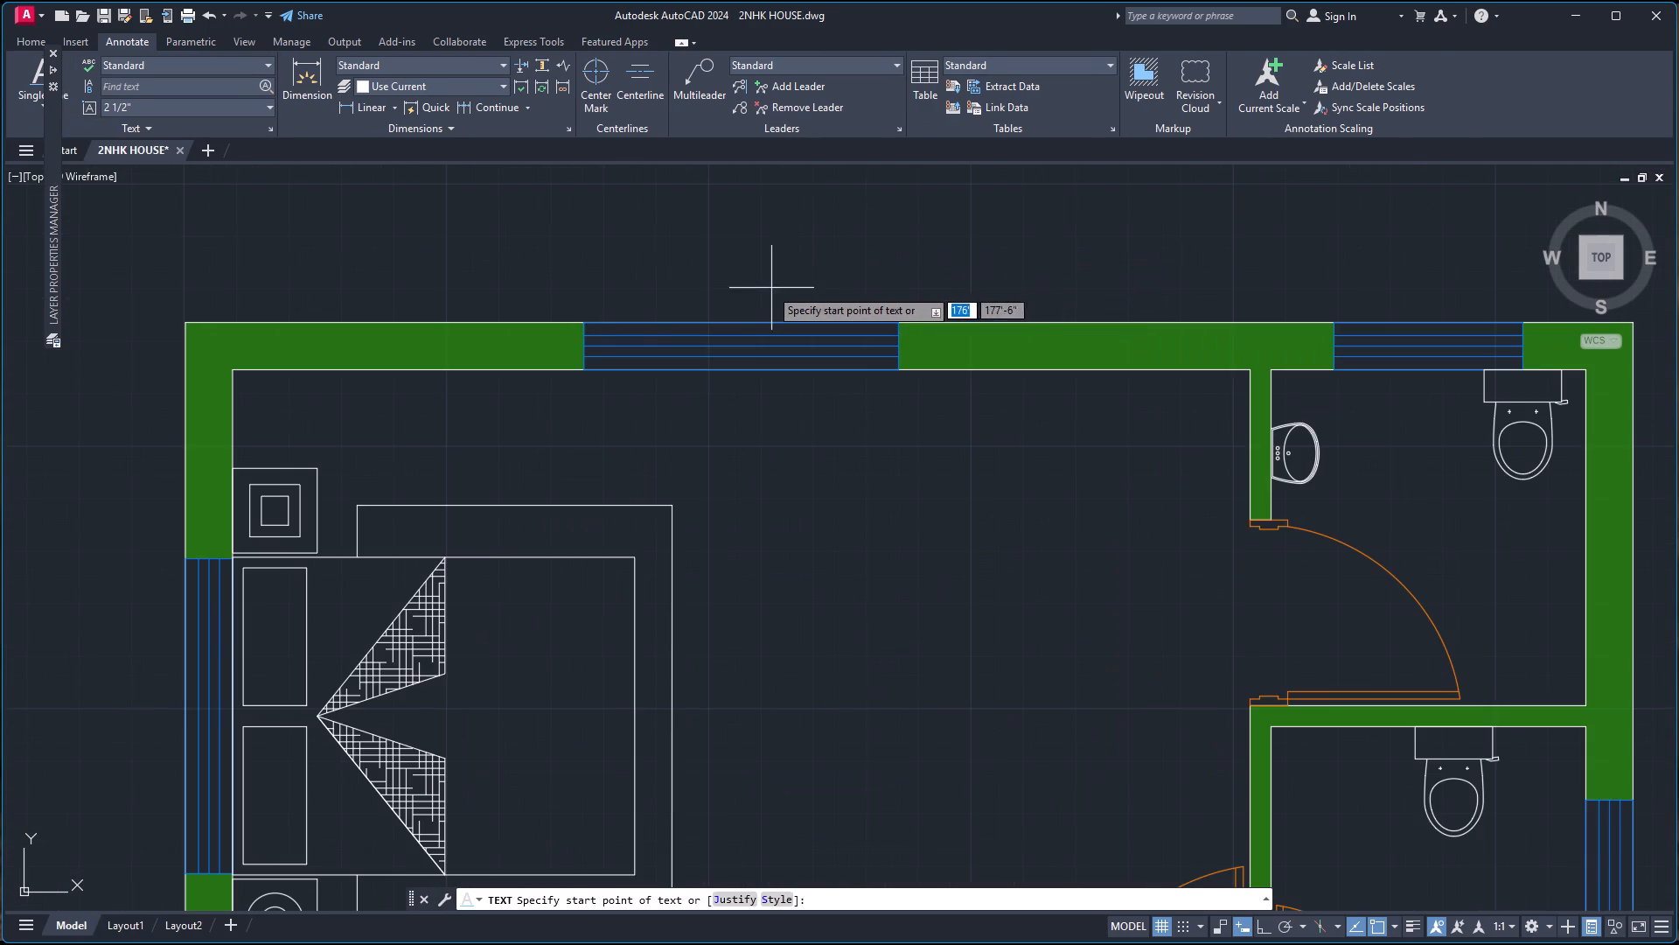
click(712, 297)
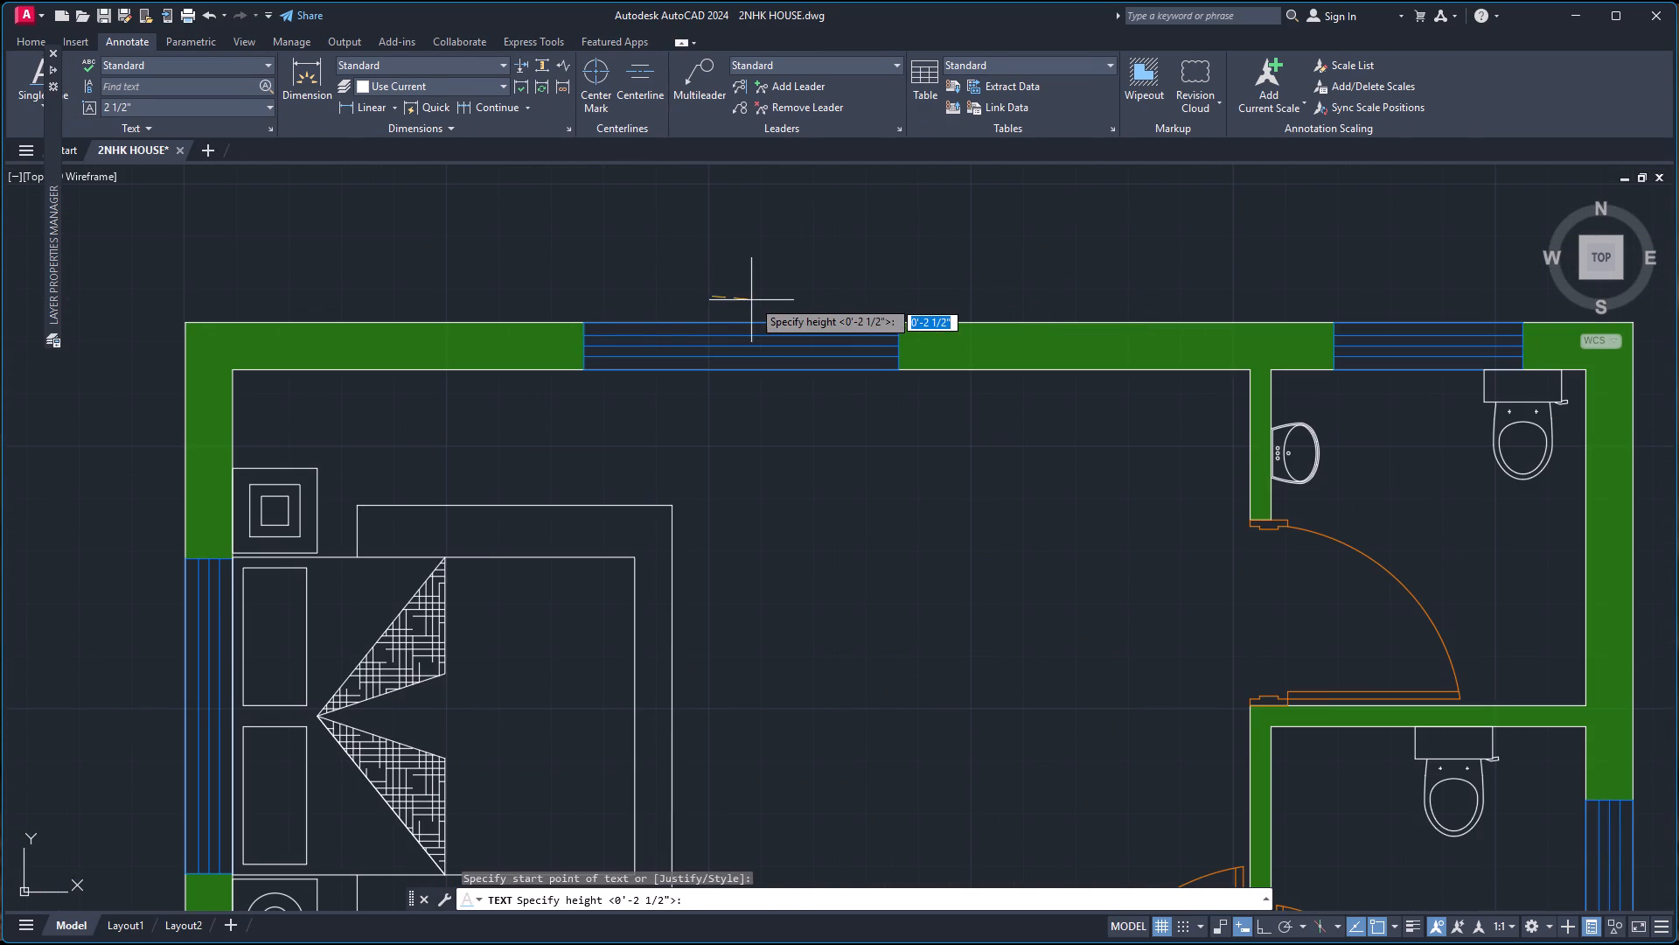
key(F8)
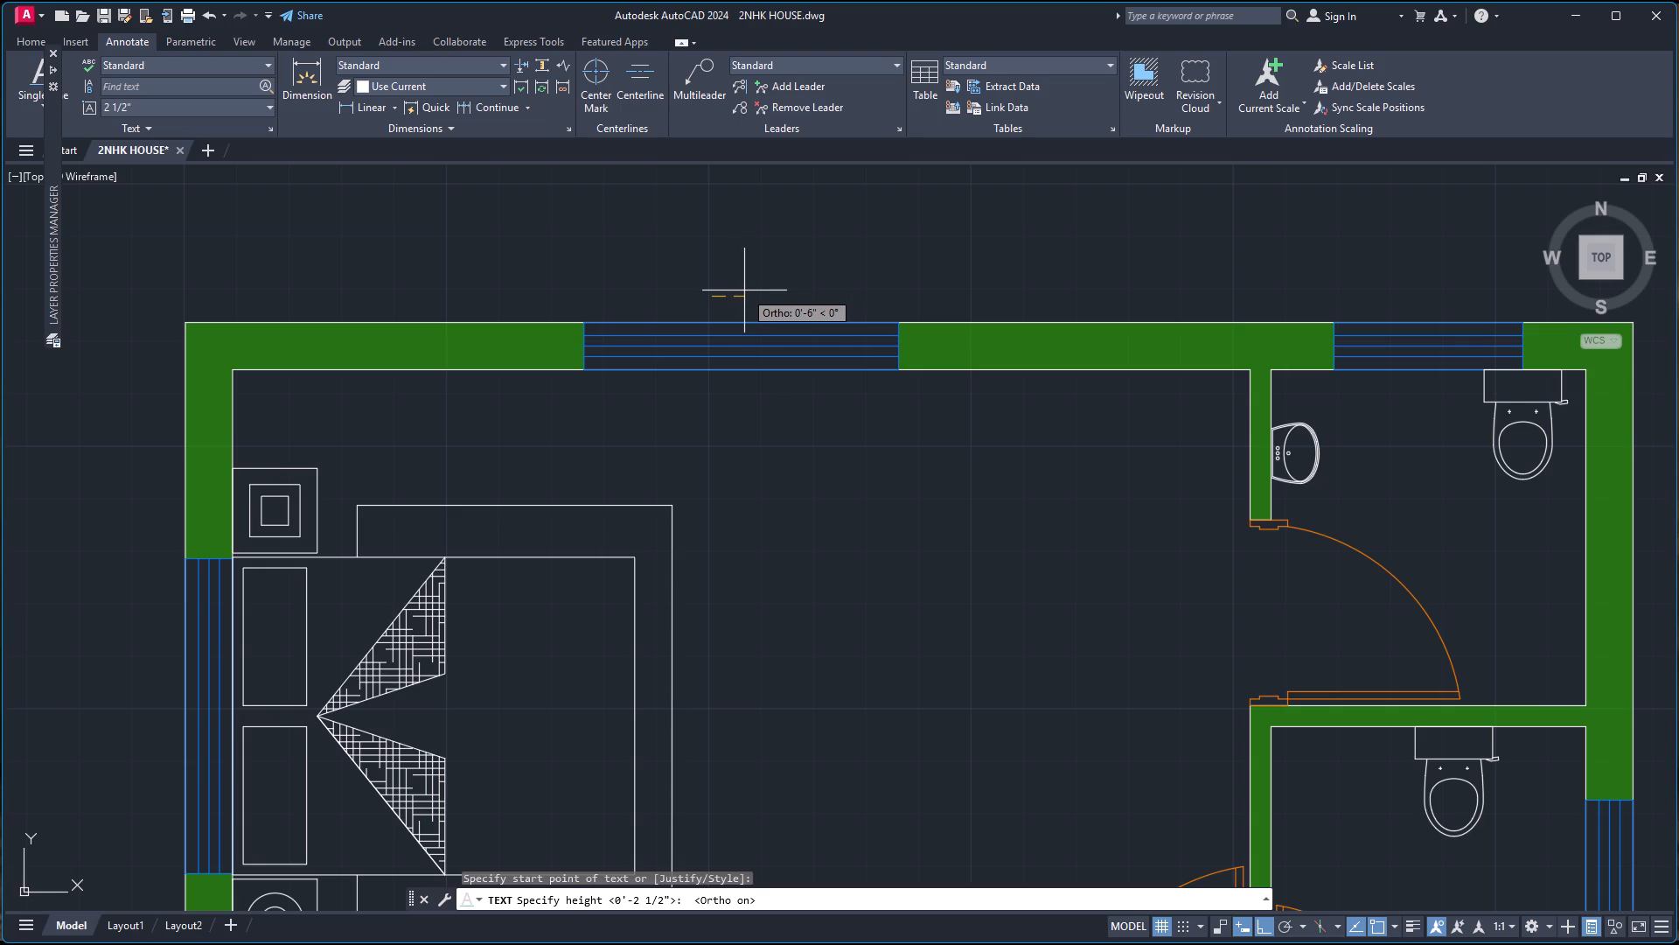
click(744, 290)
key(Return)
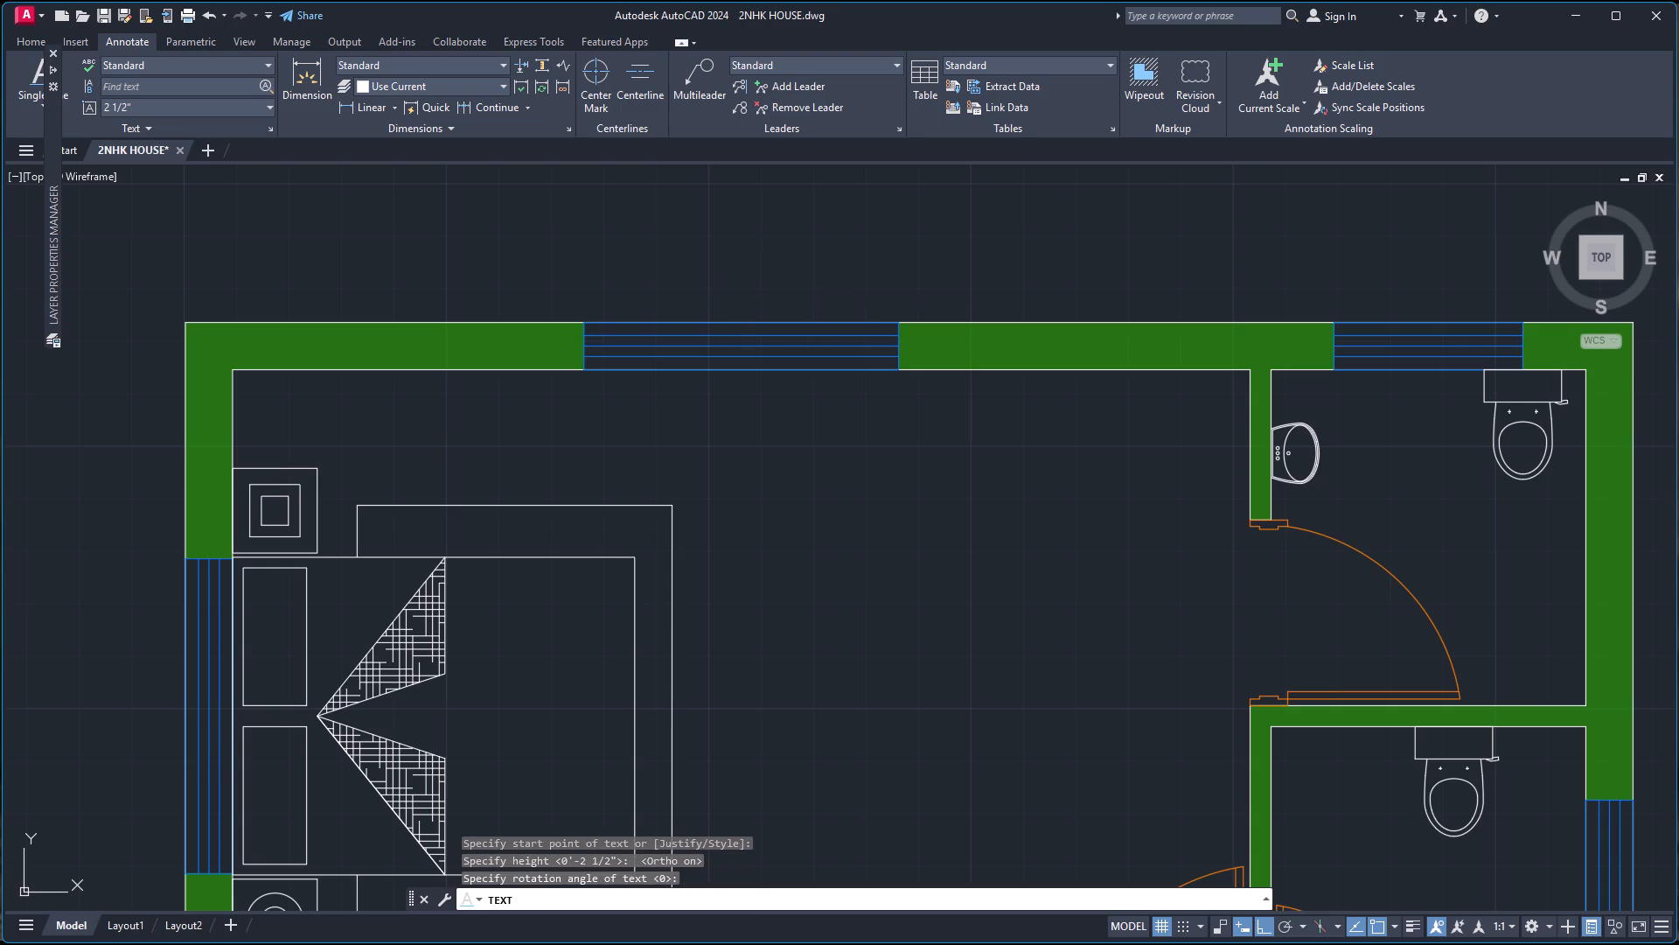
key(w)
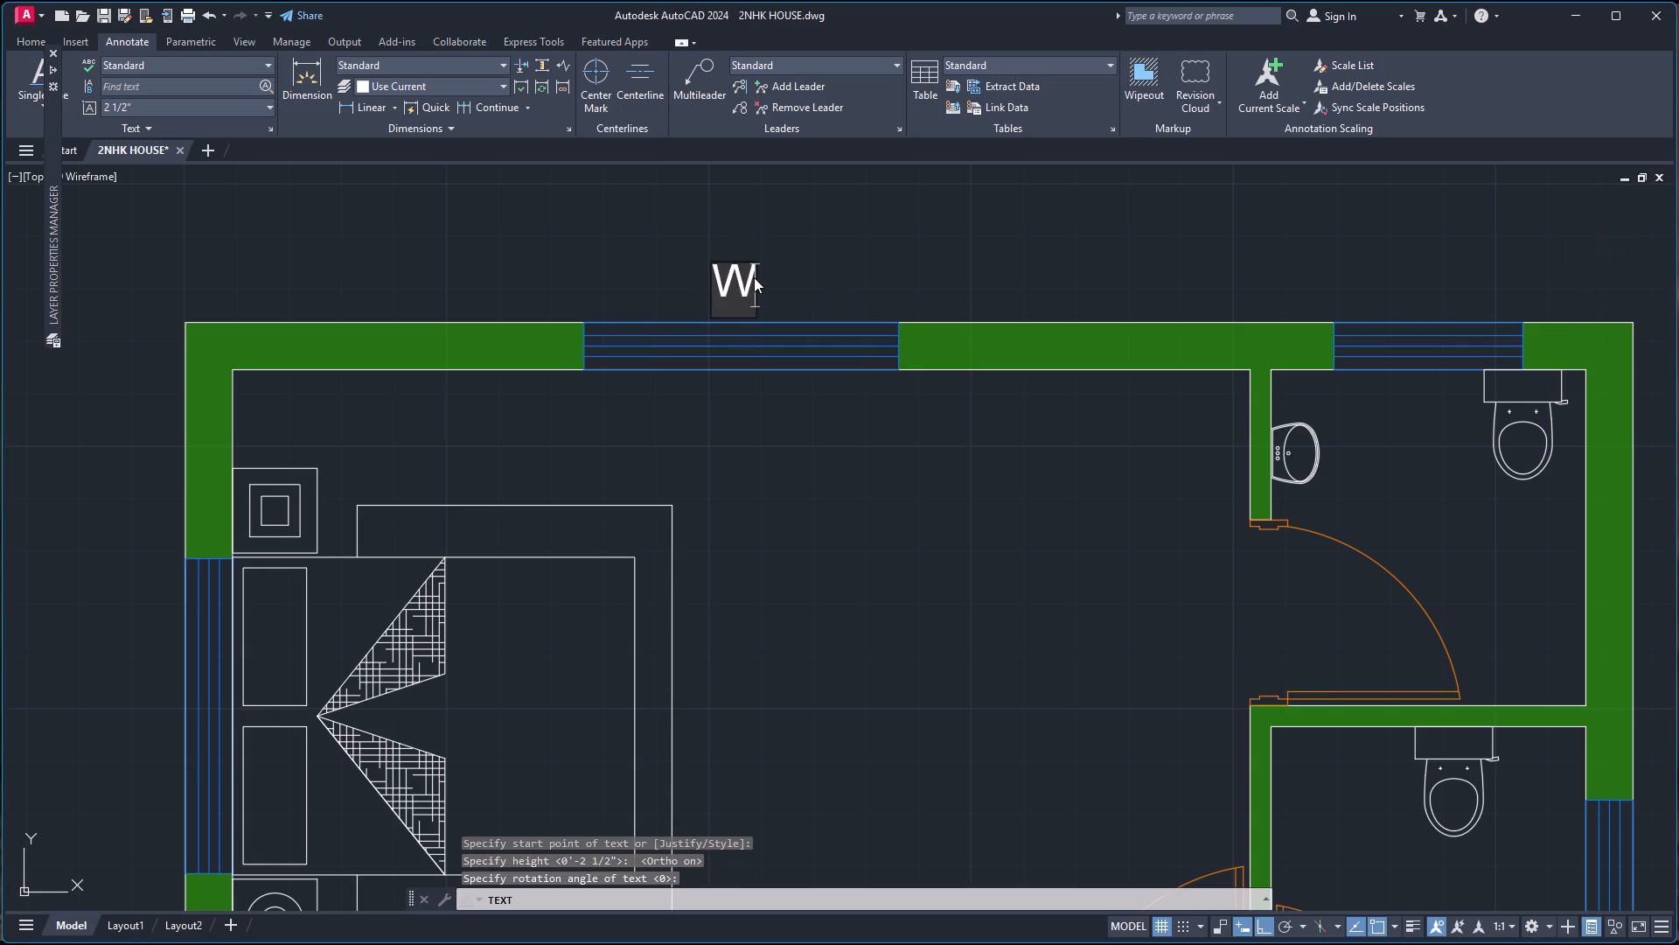
click(827, 241)
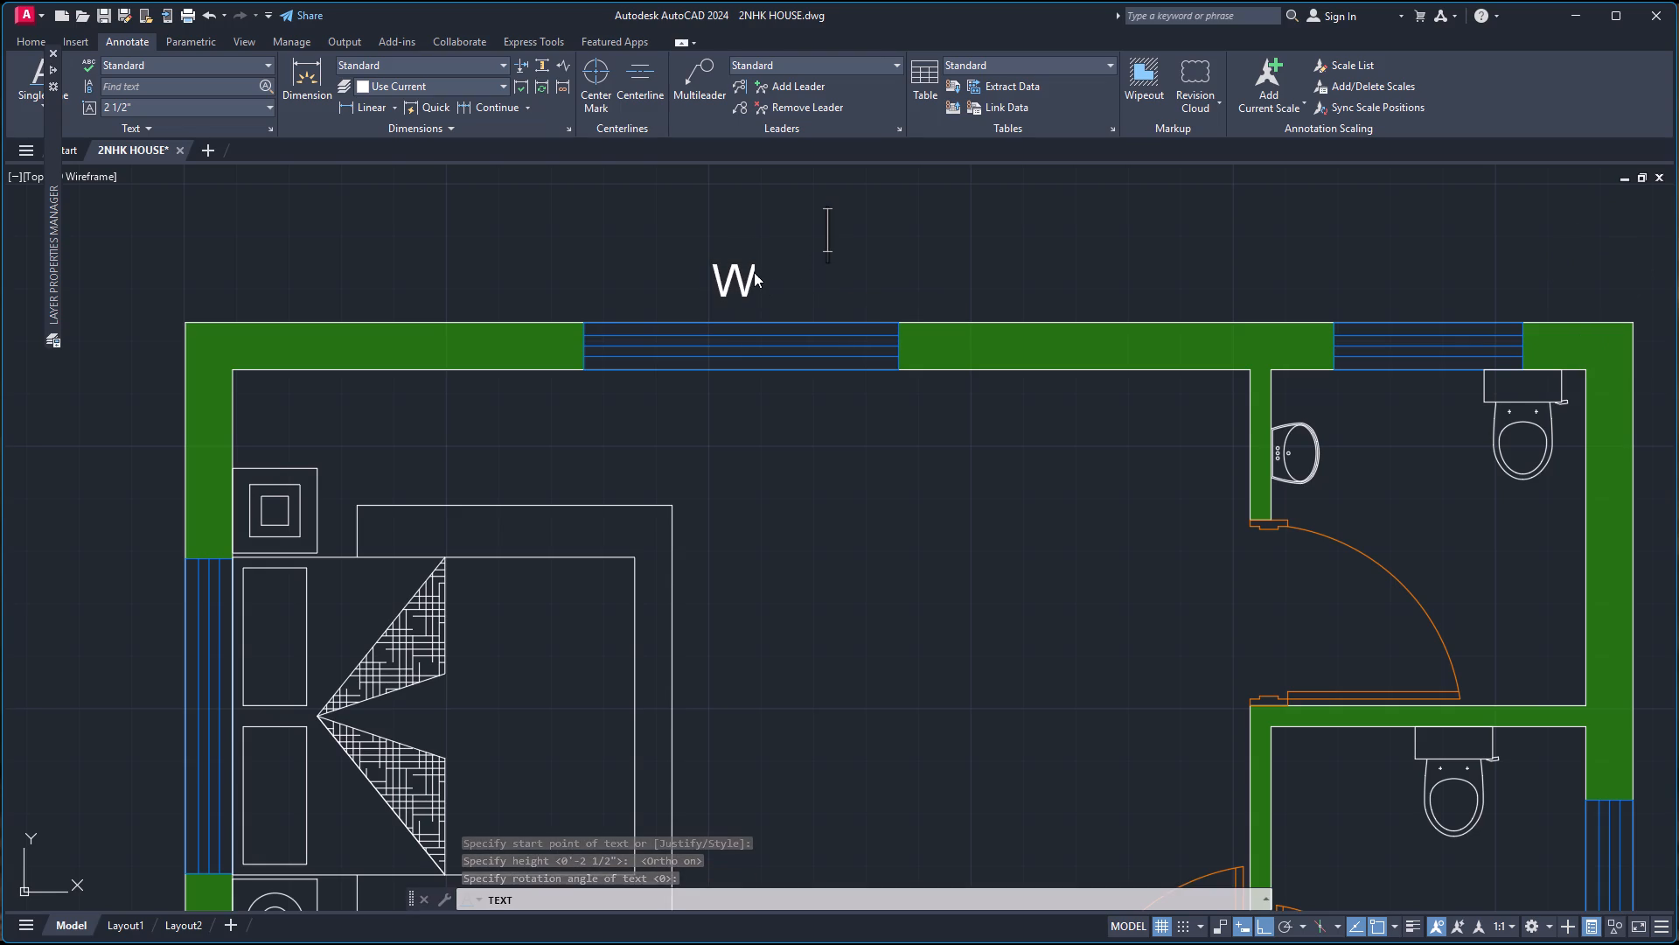
key(Escape)
Copy the "W" label and paste it above the bathroom window in the north wall.
click(745, 284)
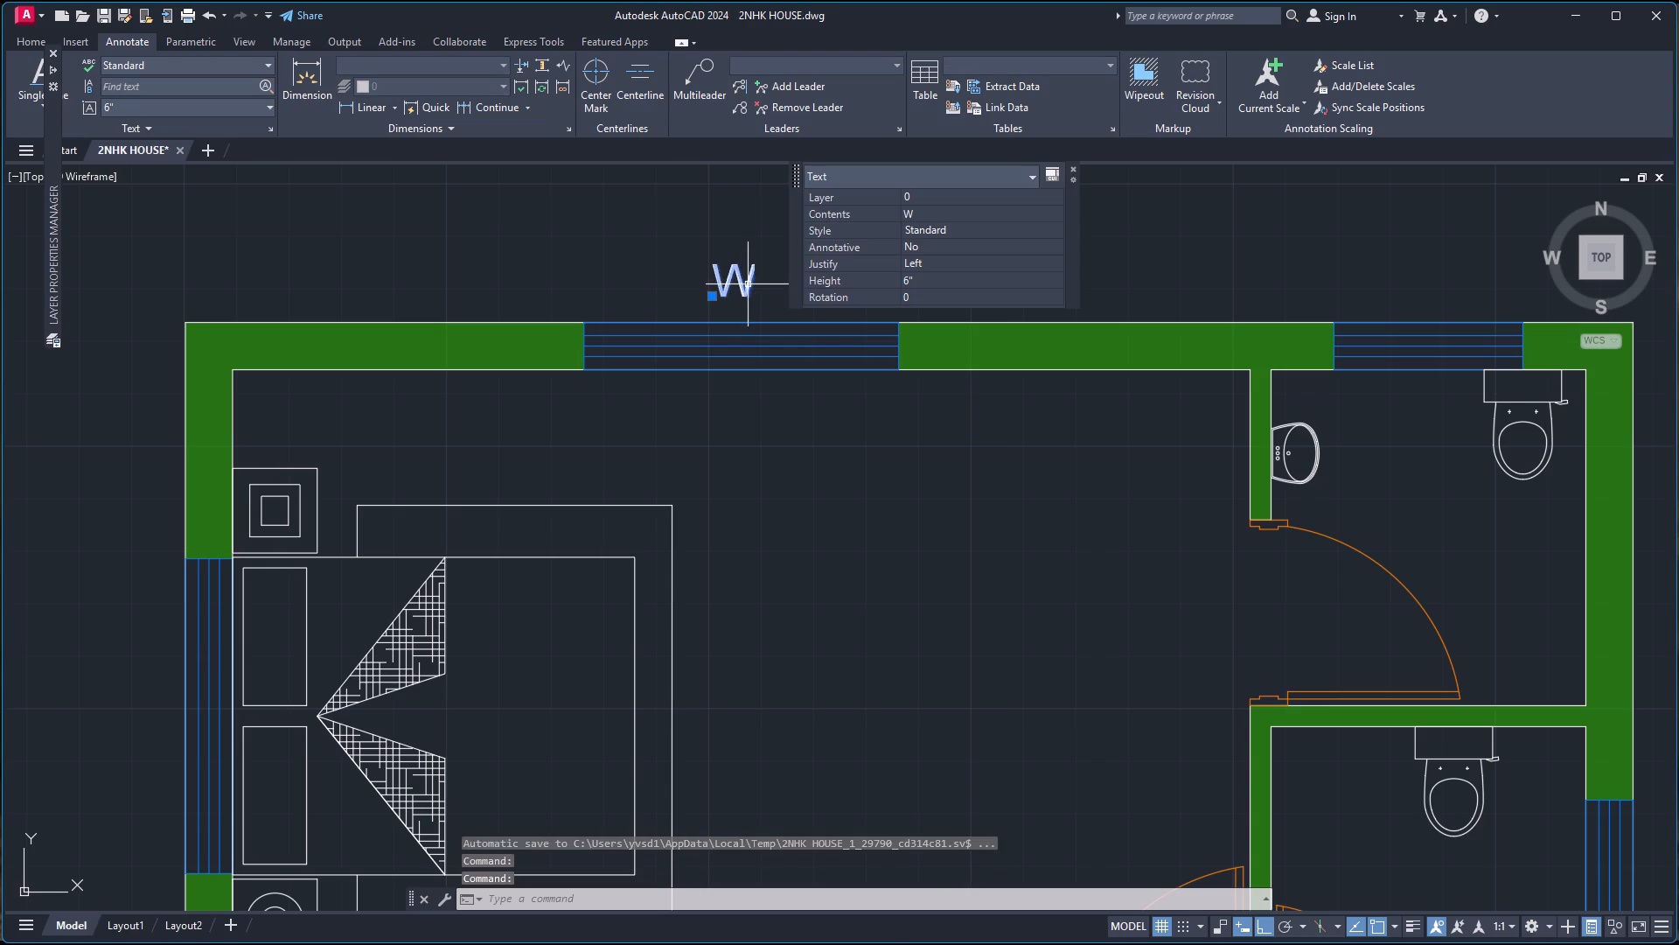
key(ctrl+c)
key(ctrl+v)
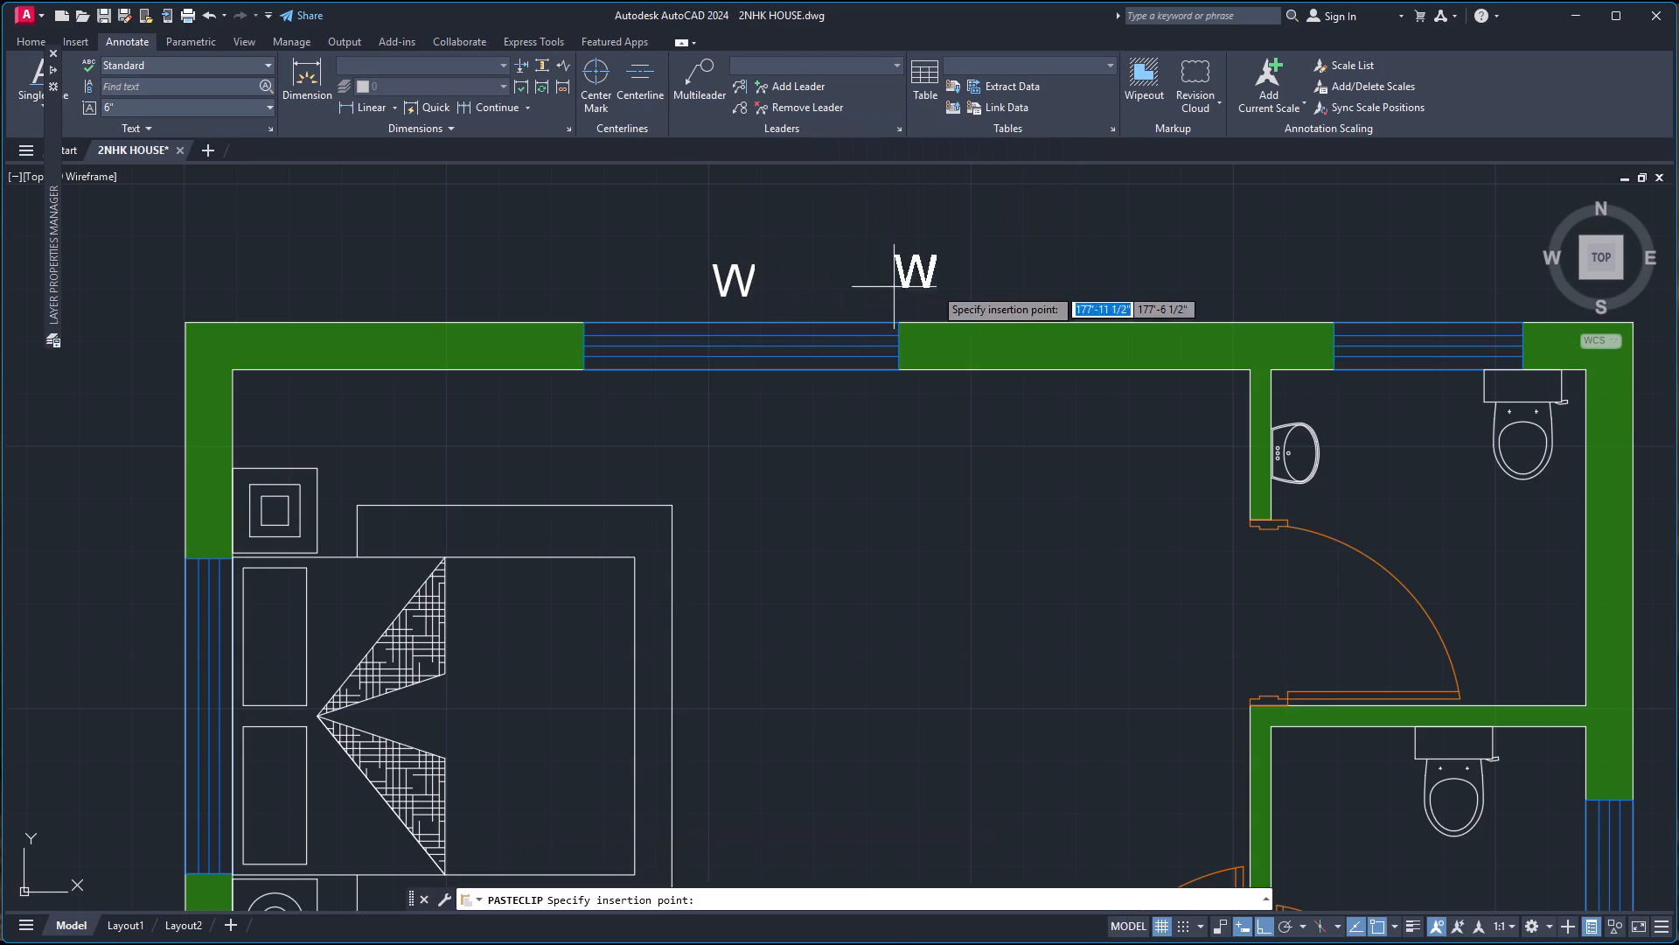
scroll(1398, 303, down, 2)
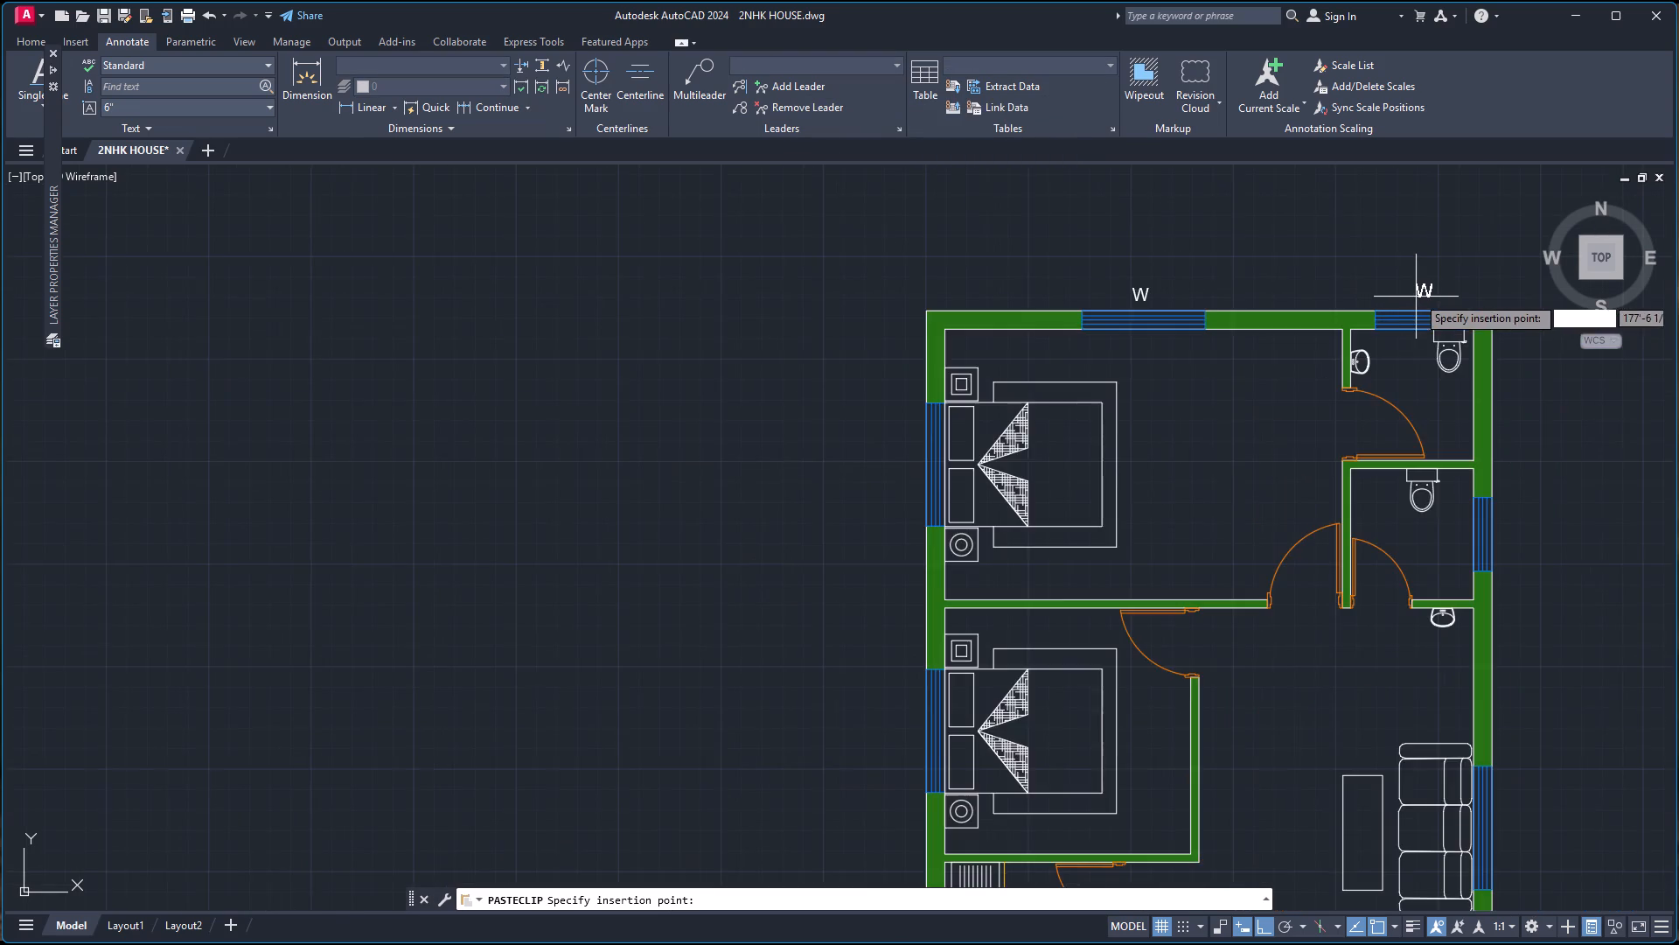
scroll(1416, 295, up, 2)
click(1371, 321)
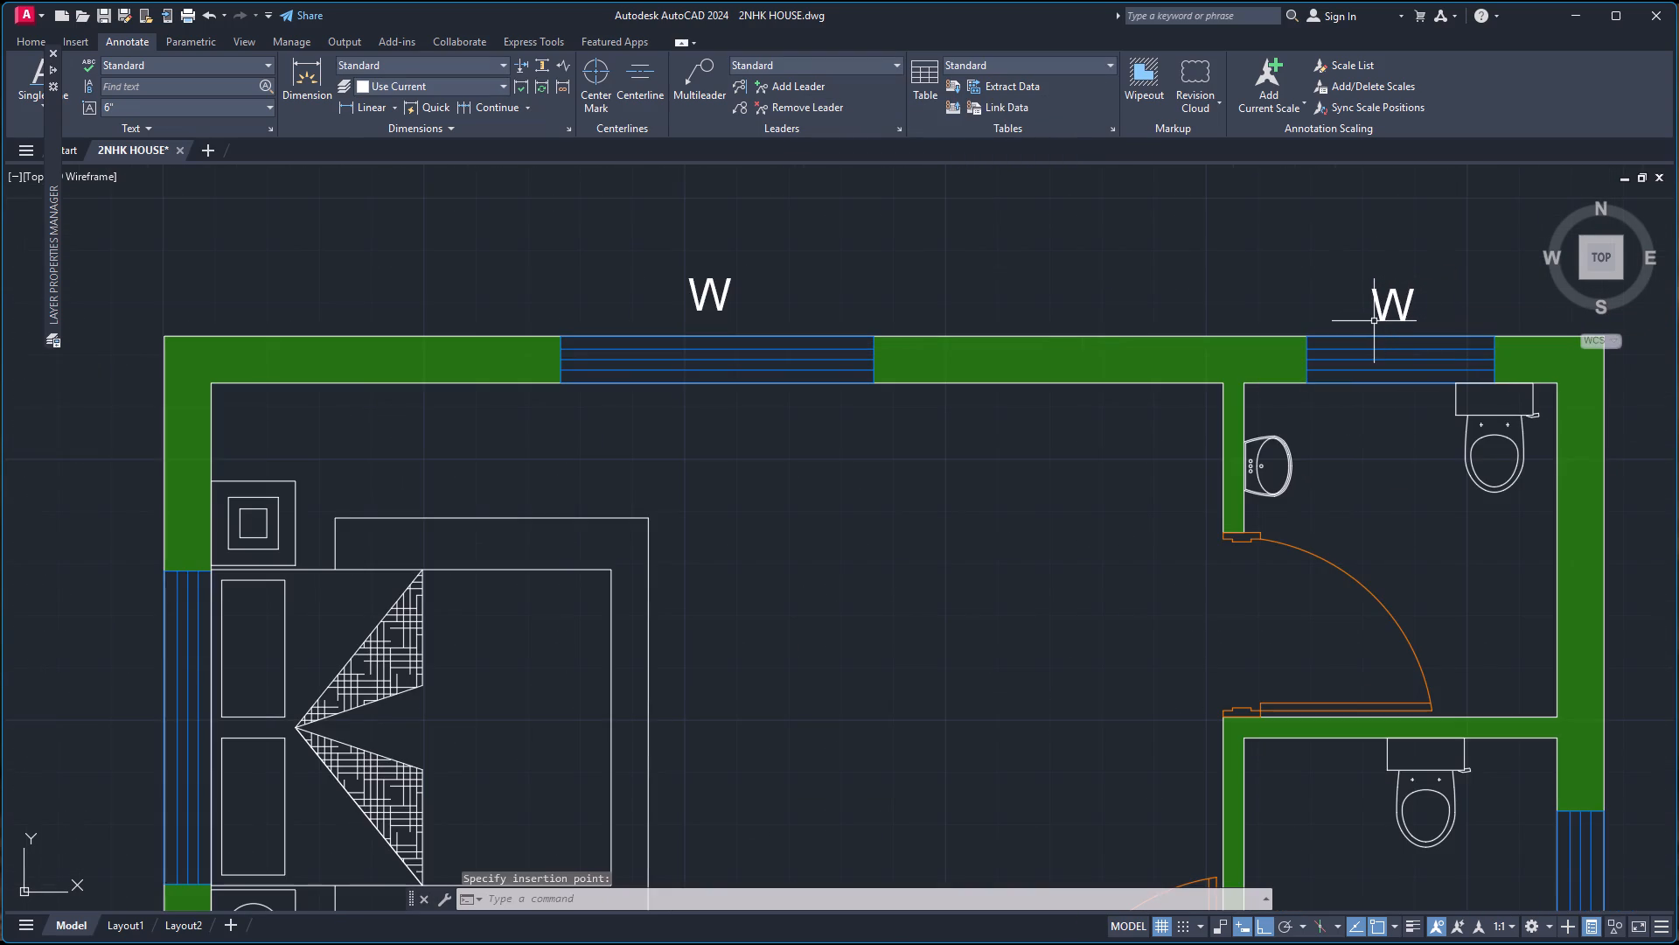
Paste "W" labels outside the two east-wall windows, at the lower bathroom and the living room.
key(ctrl+v)
scroll(1390, 343, down, 5)
scroll(1460, 476, up, 4)
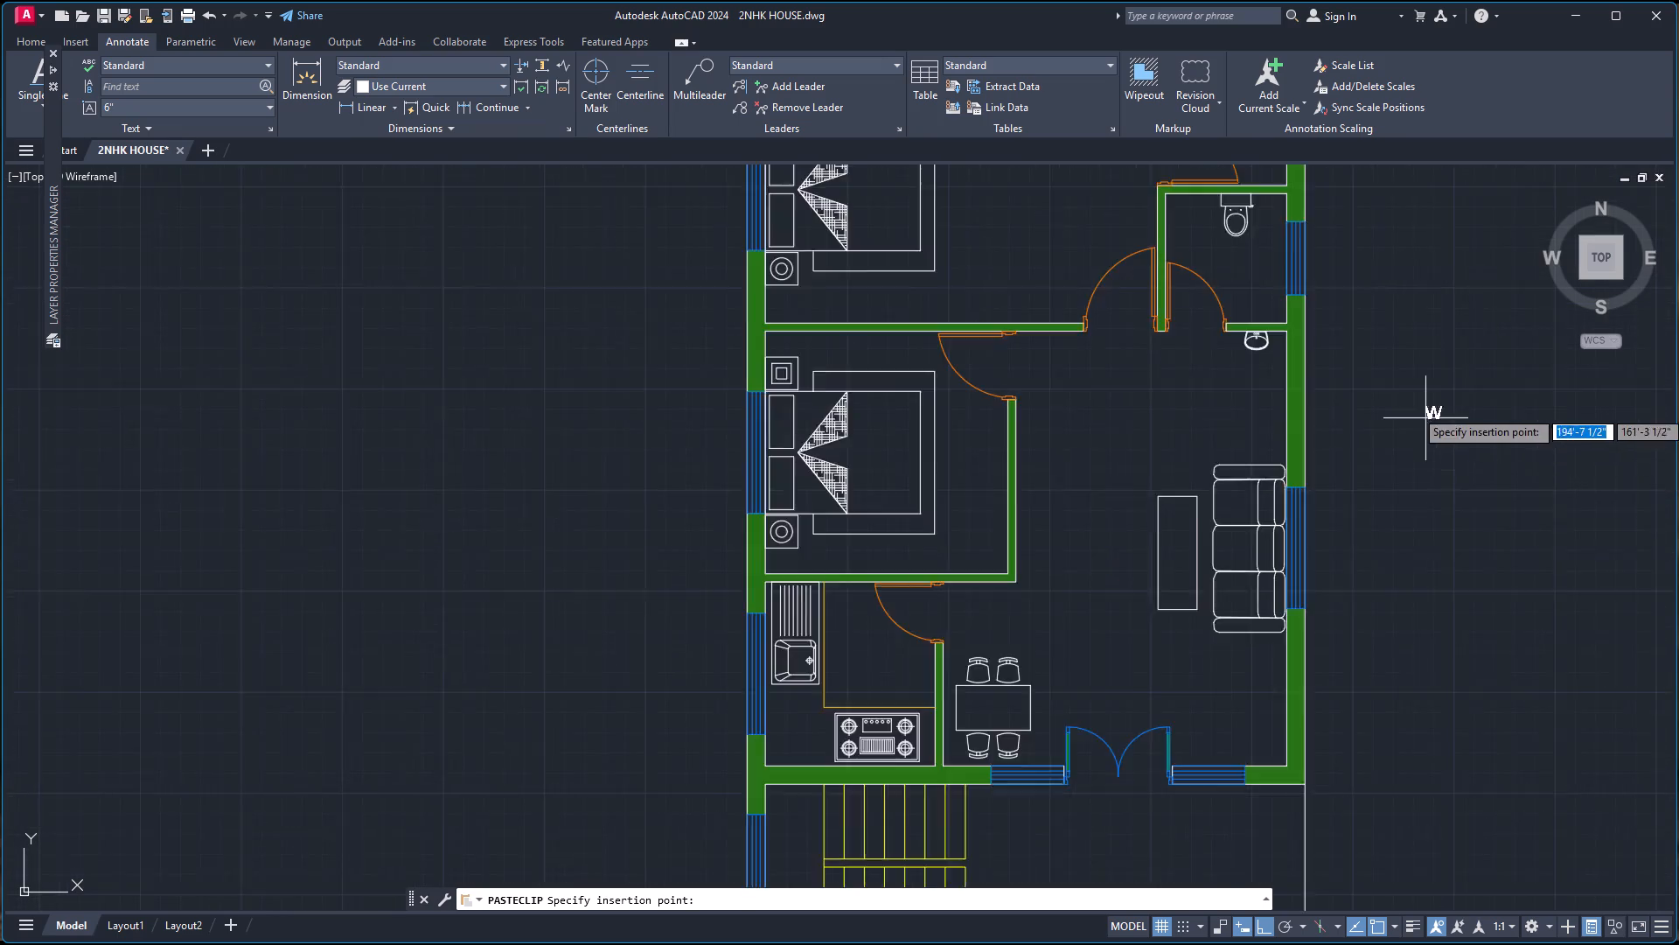
scroll(1283, 277, down, 2)
scroll(1294, 254, up, 1)
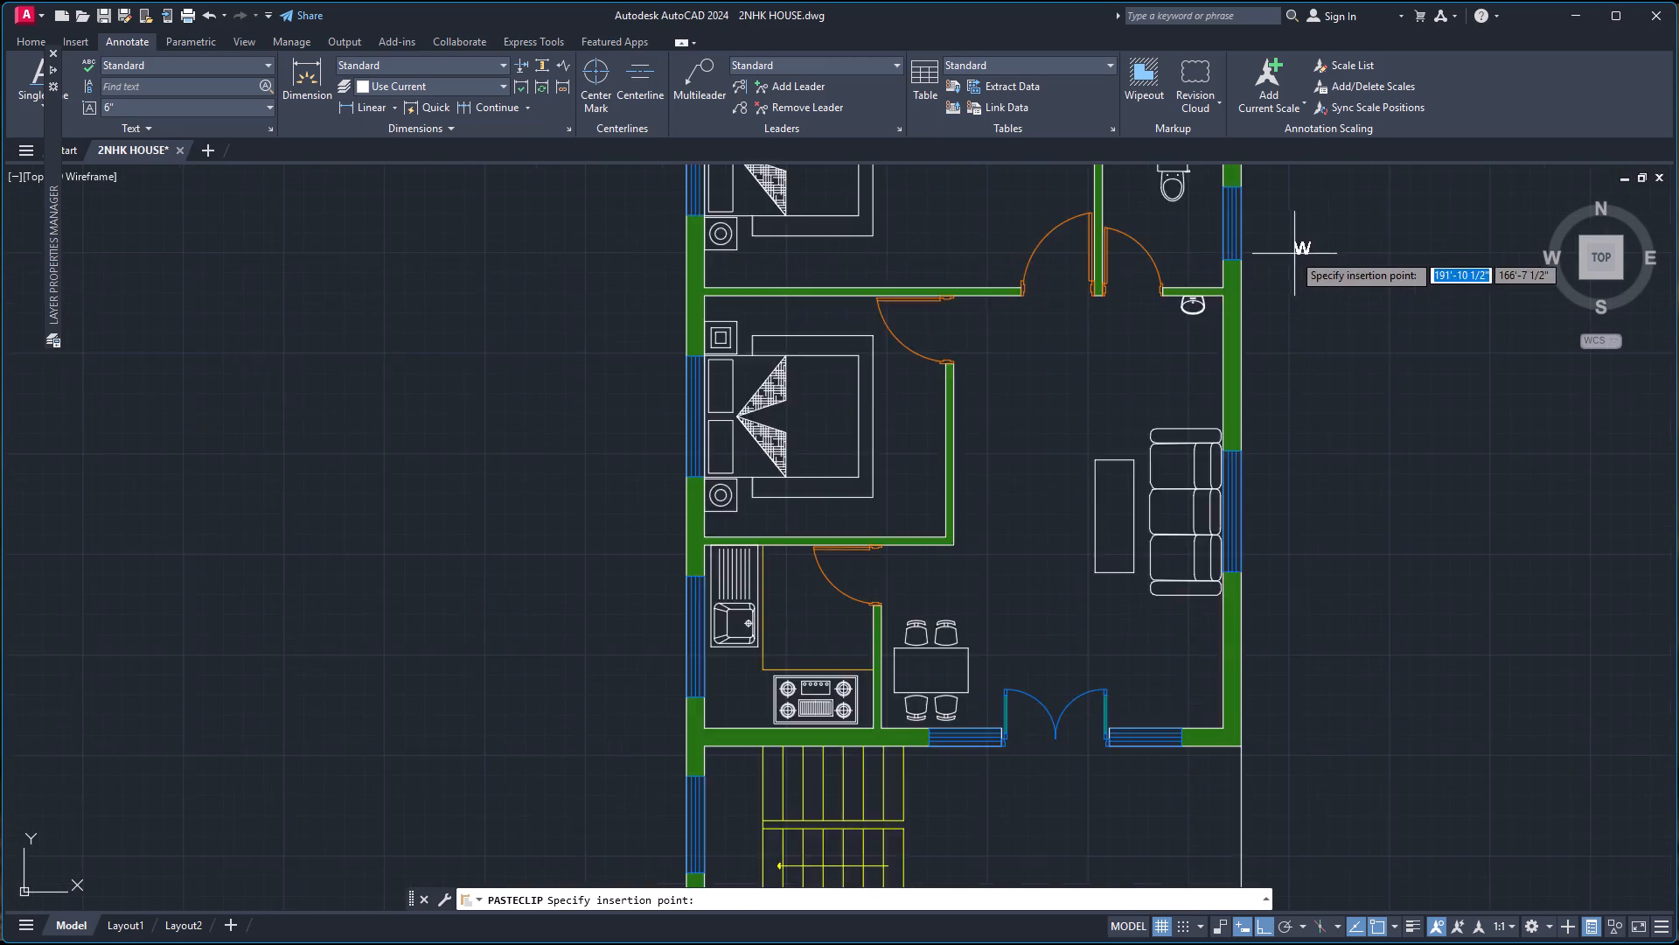
scroll(1292, 251, up, 1)
click(1222, 210)
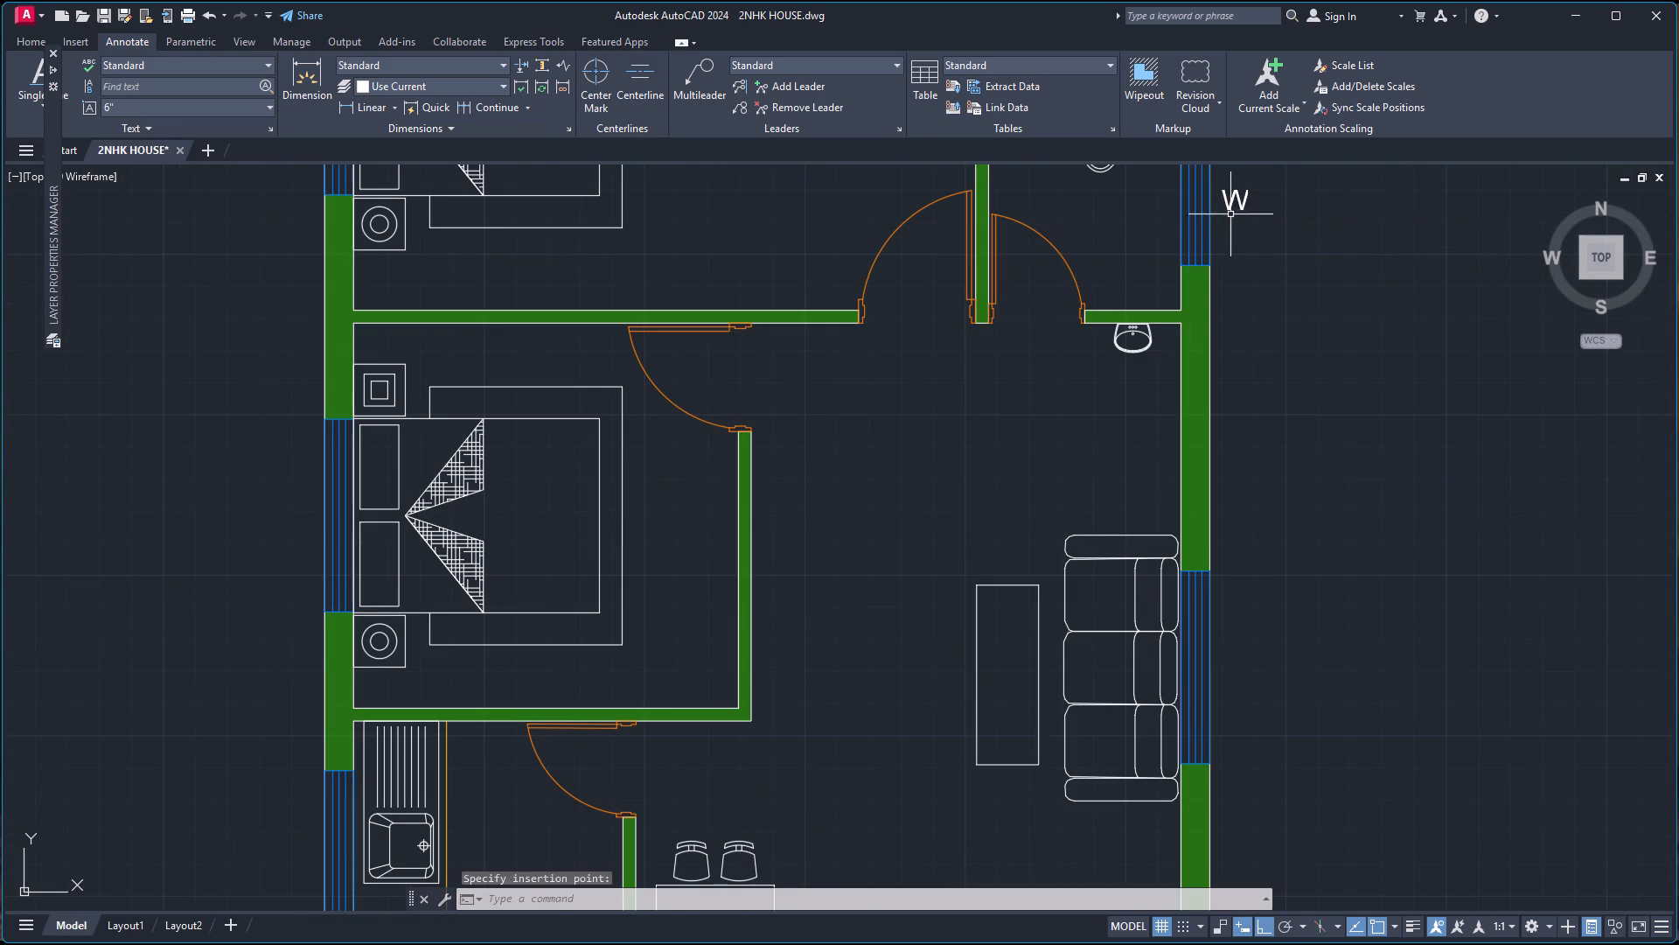
key(ctrl+v)
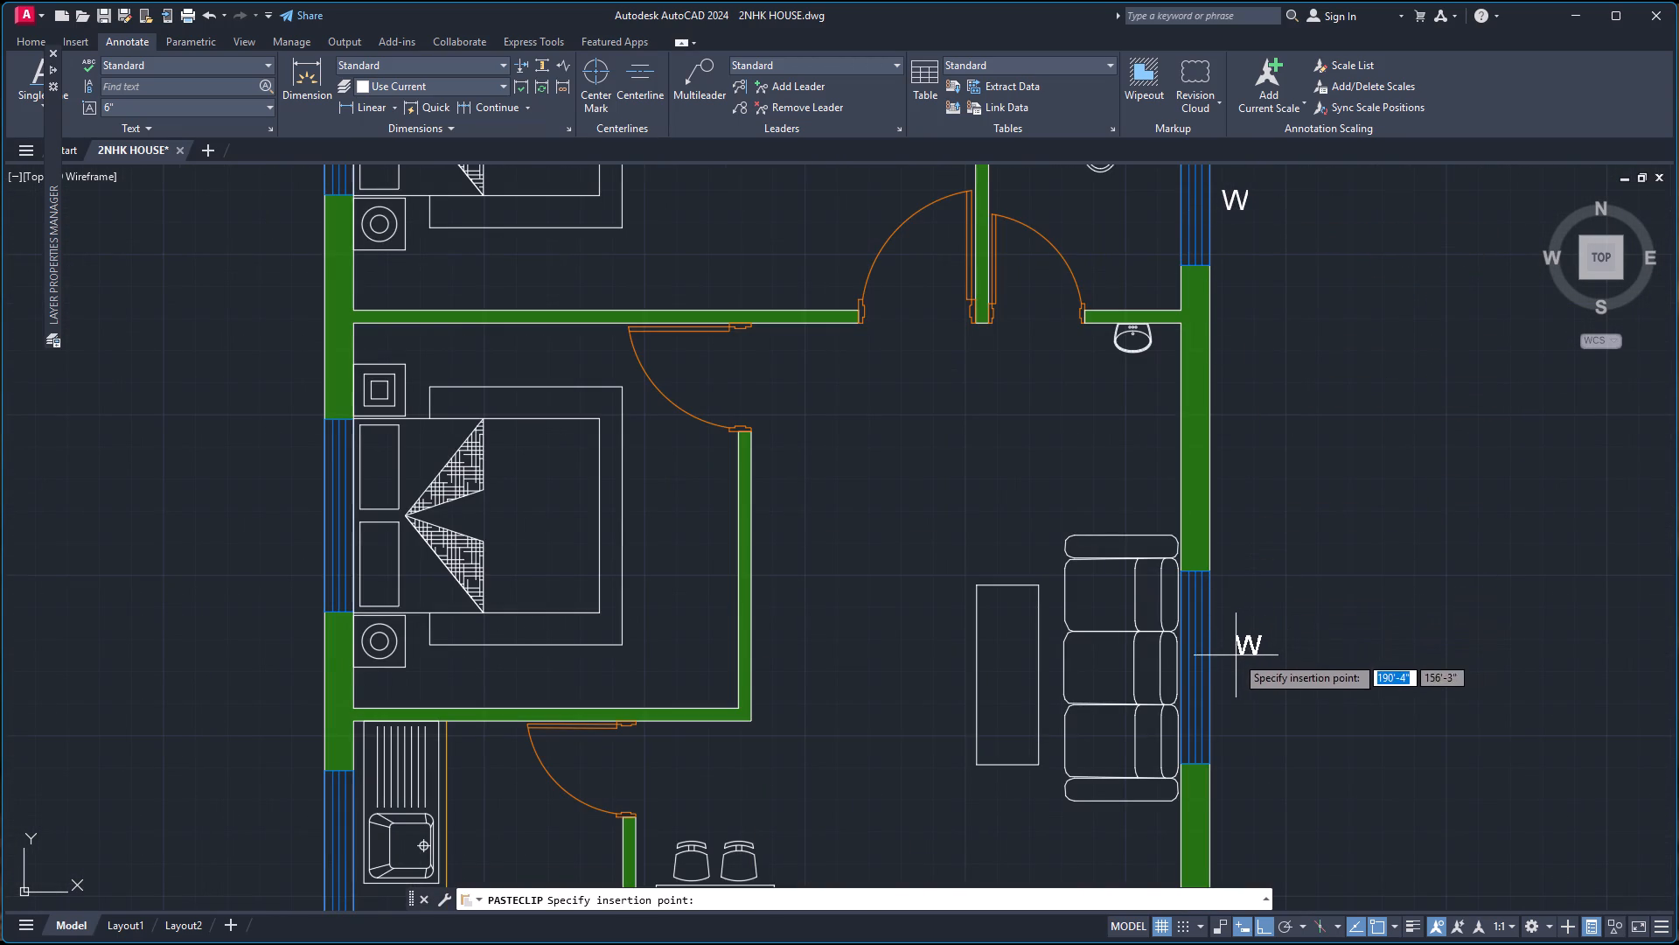
click(1225, 679)
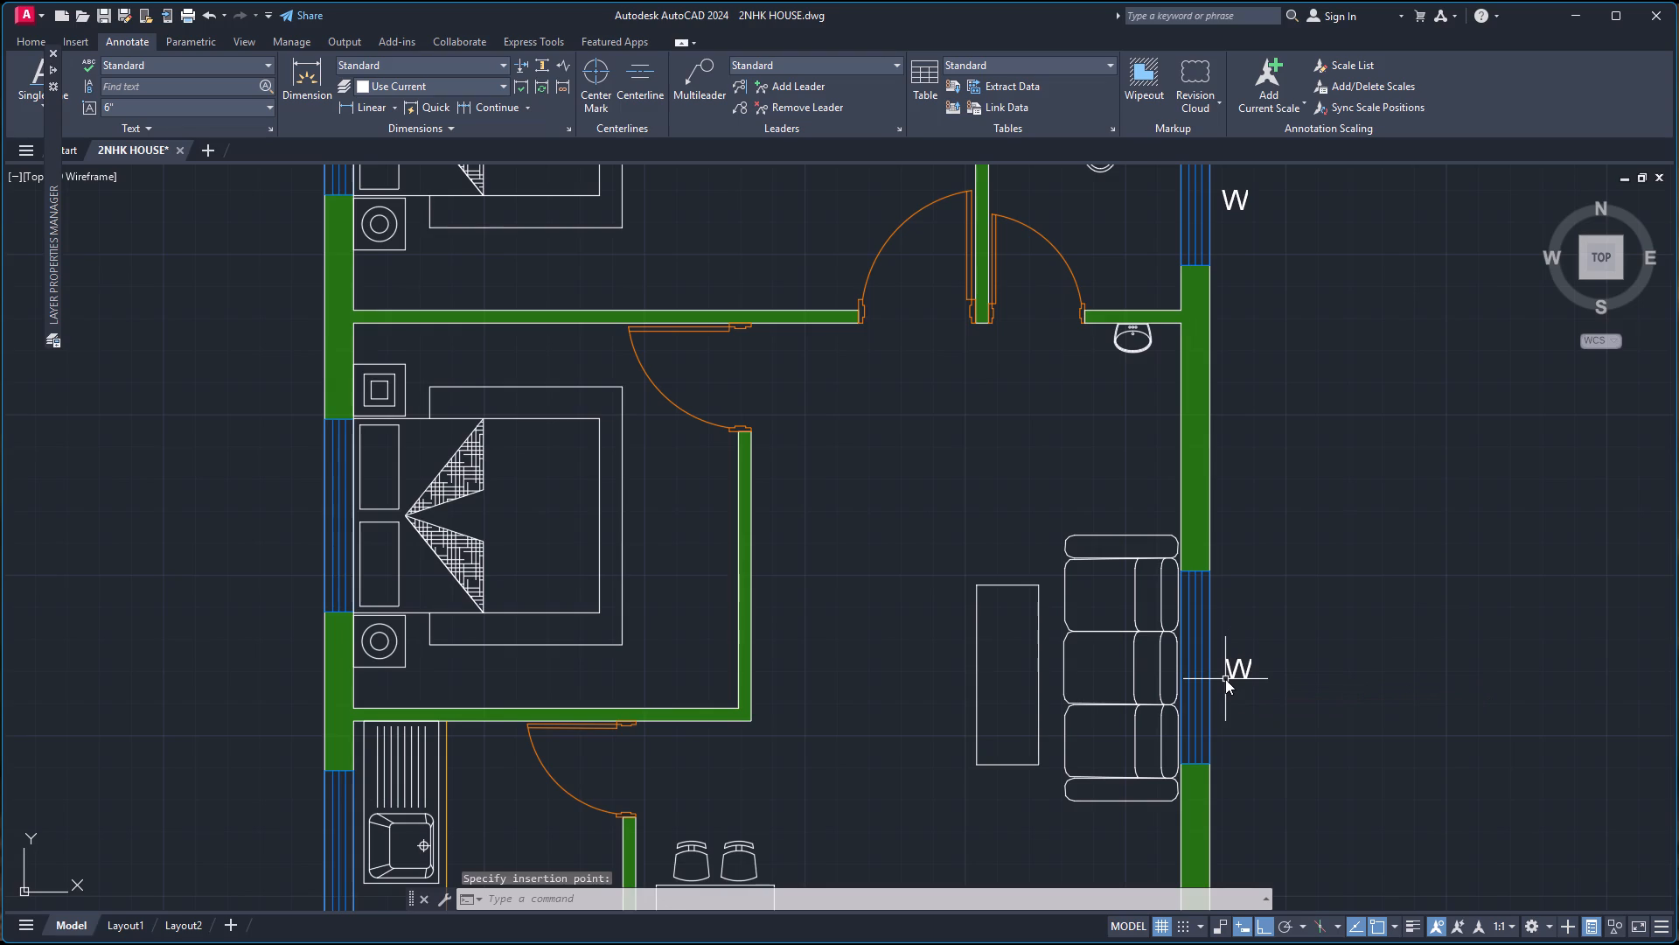
Paste a "W" label just below the double entrance door in the living room's south wall.
key(ctrl+v)
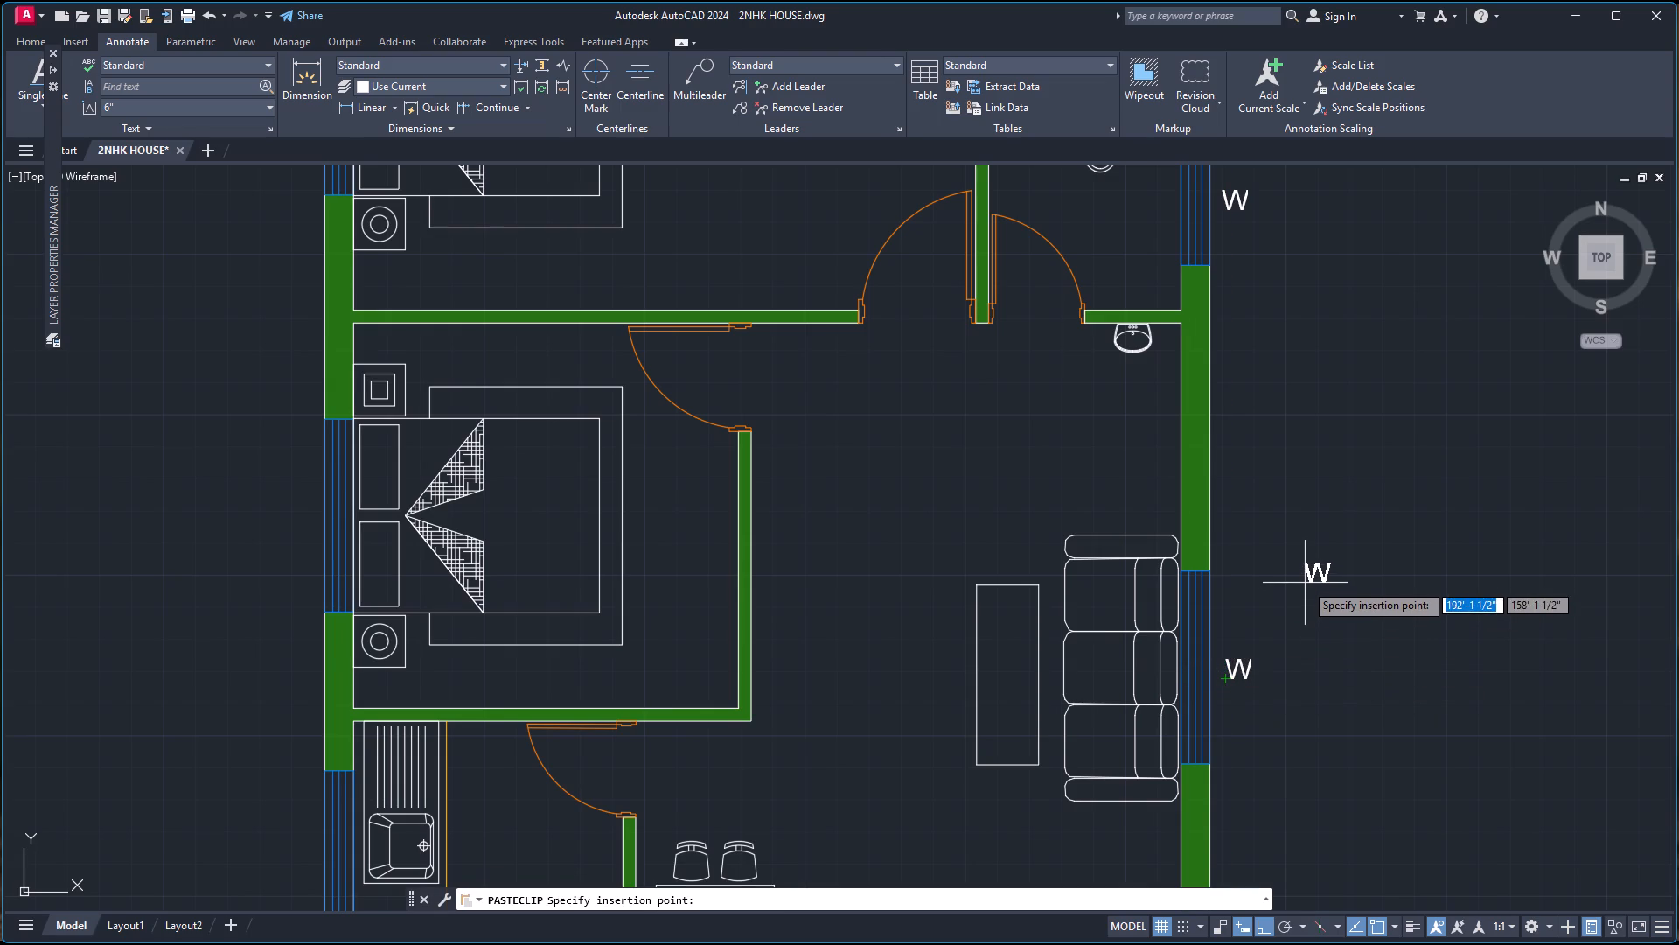
scroll(1281, 613, down, 1)
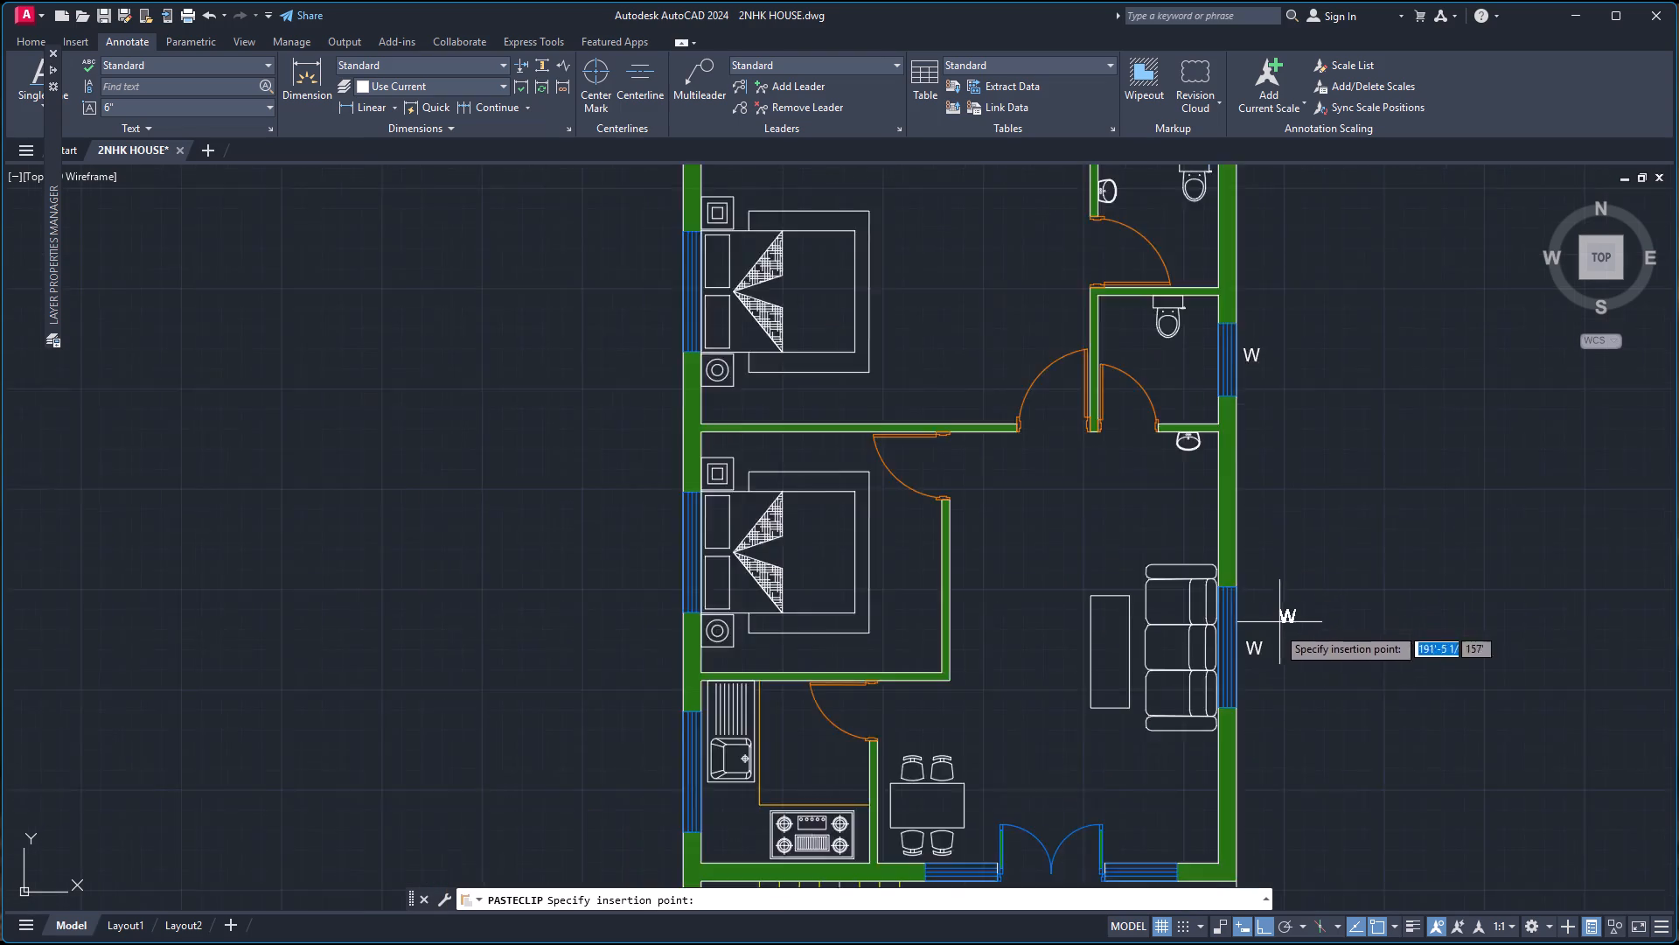
scroll(1277, 626, down, 2)
scroll(1181, 782, up, 3)
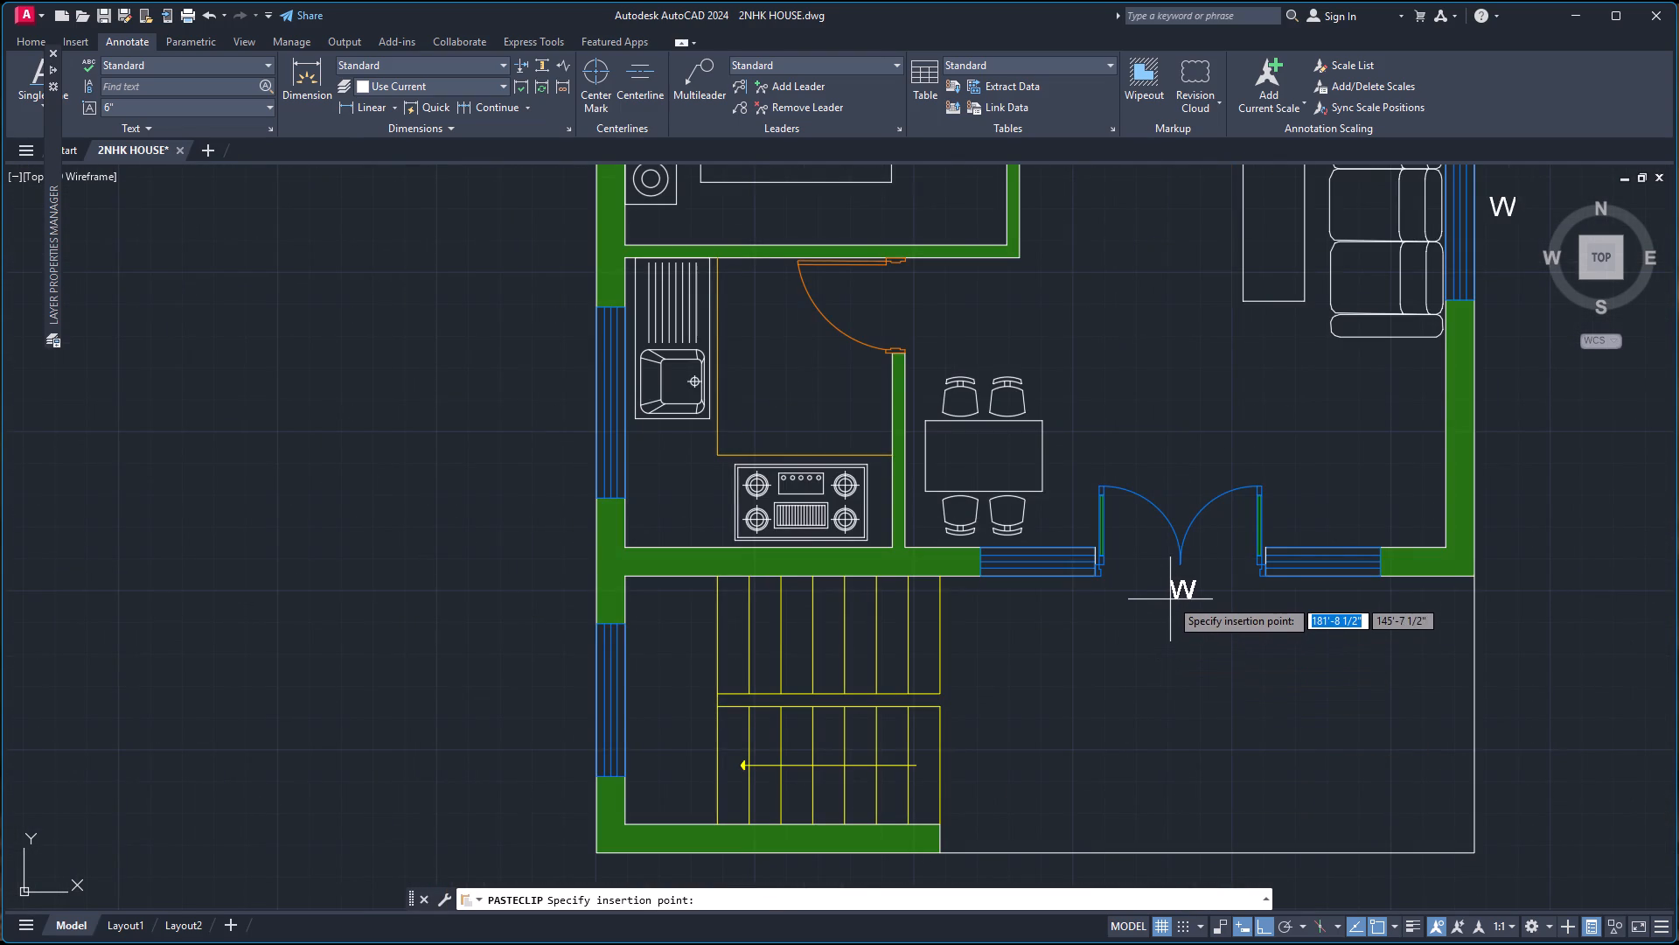
click(1167, 596)
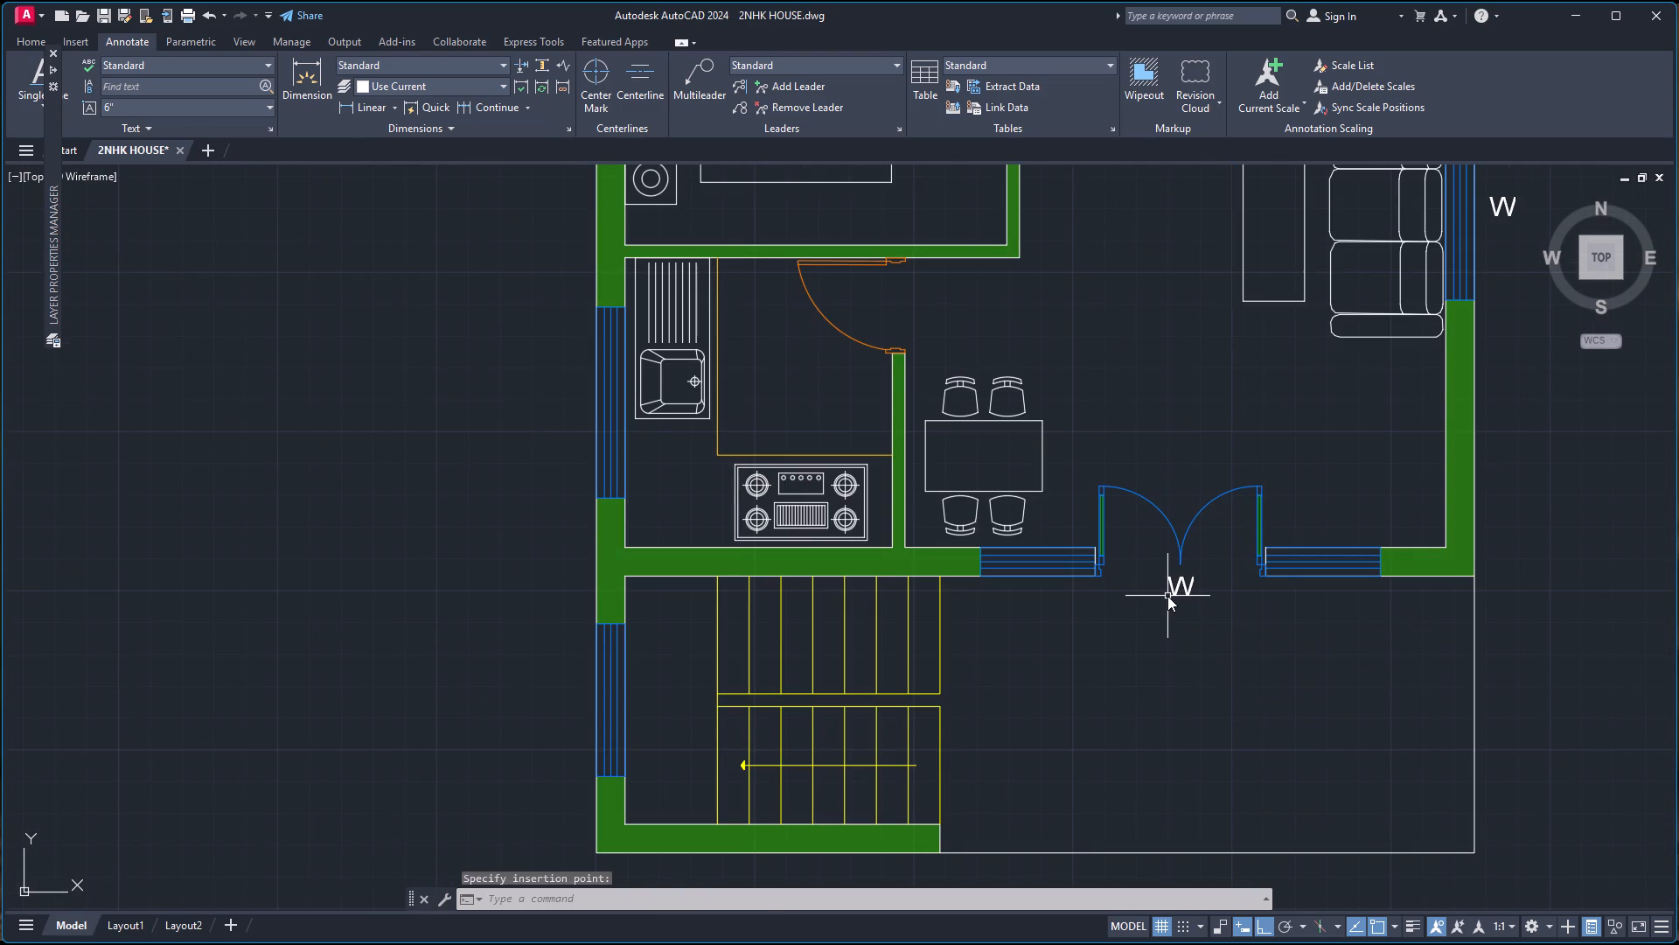
Paste "W" labels outside the west-wall windows of the staircase and the kitchen.
key(ctrl+v)
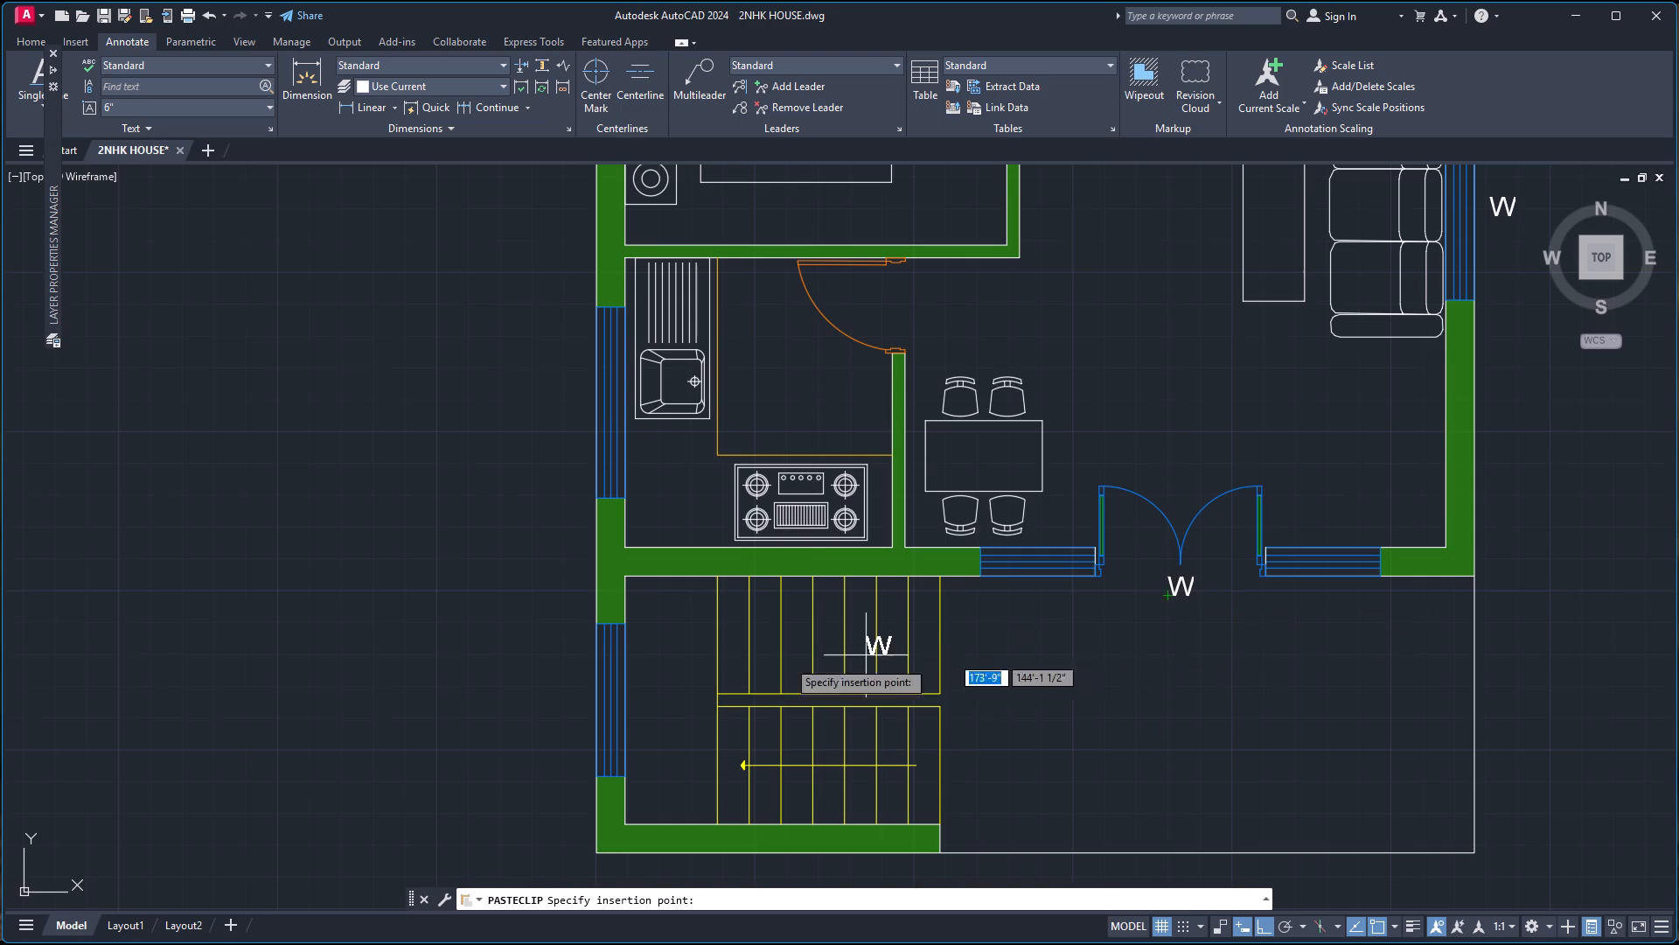
click(546, 714)
key(ctrl+v)
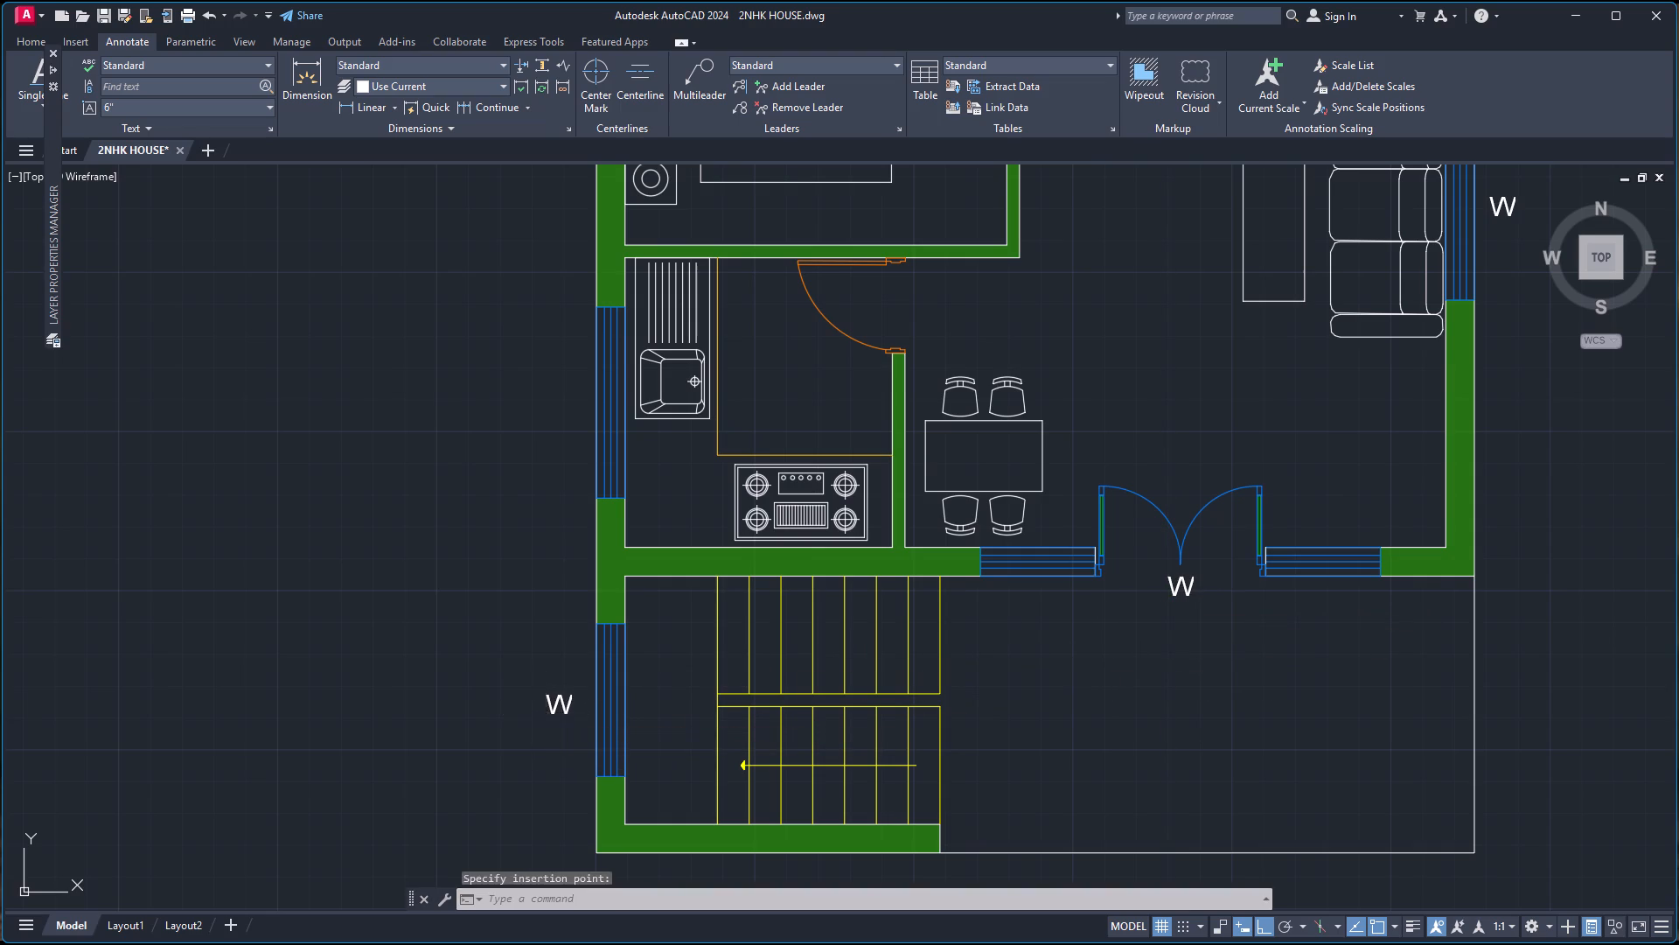
click(547, 417)
Paste "W" labels outside the west-wall windows of the south bedroom and the north bedroom.
key(ctrl+v)
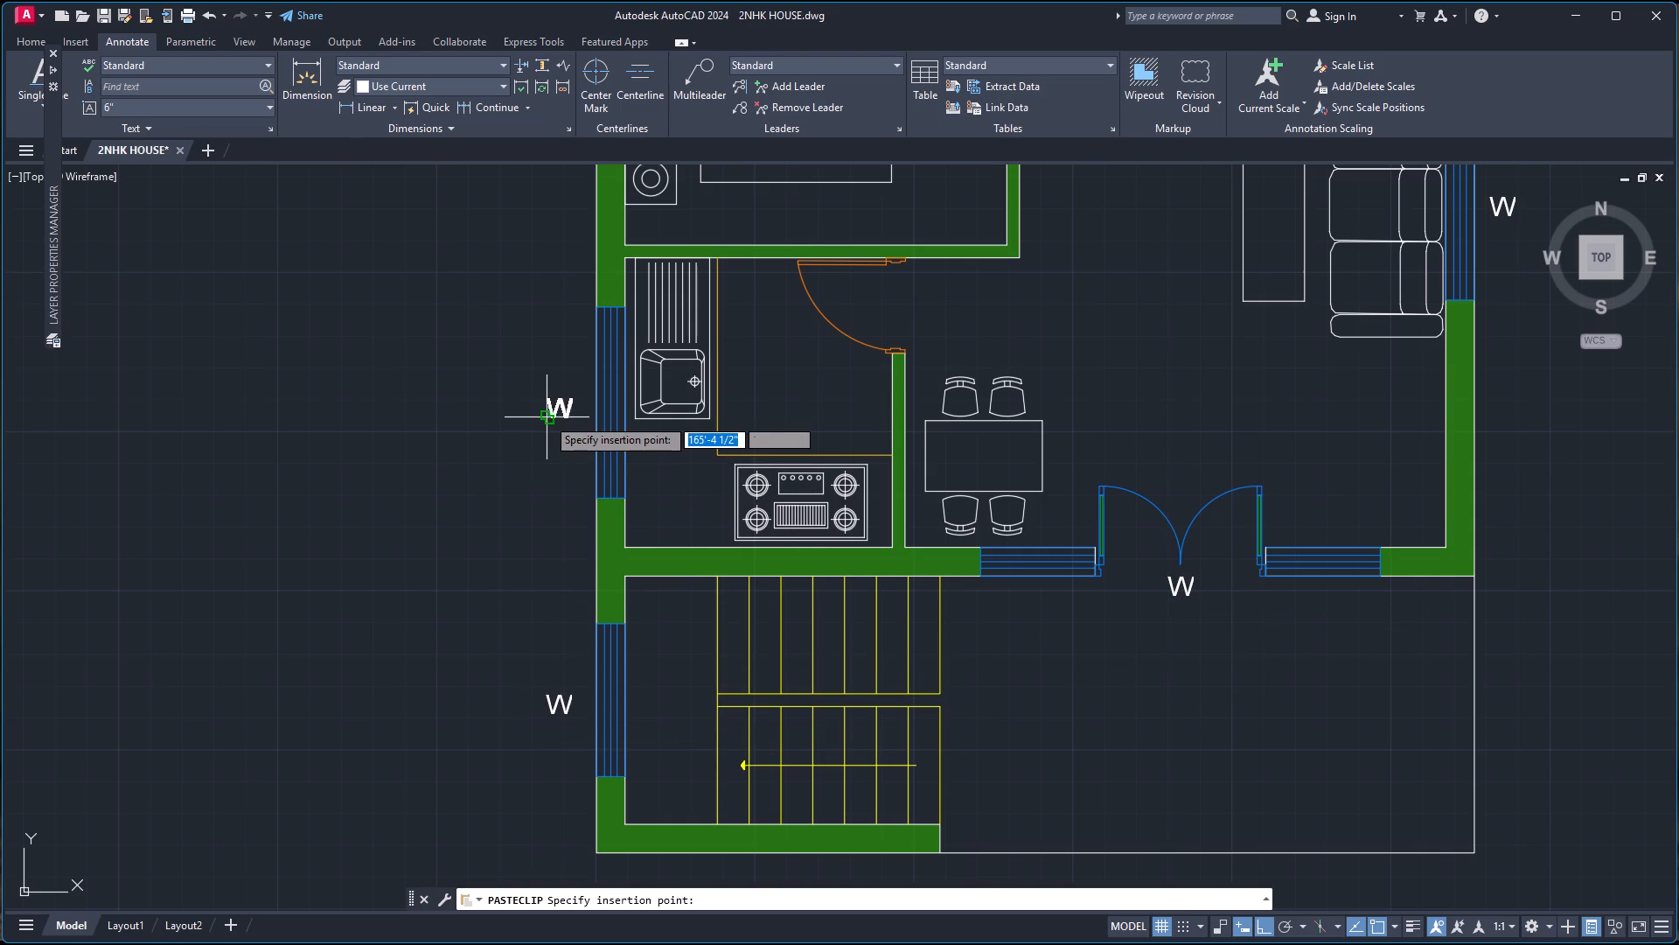
scroll(546, 412, down, 4)
scroll(564, 330, up, 2)
scroll(508, 403, up, 1)
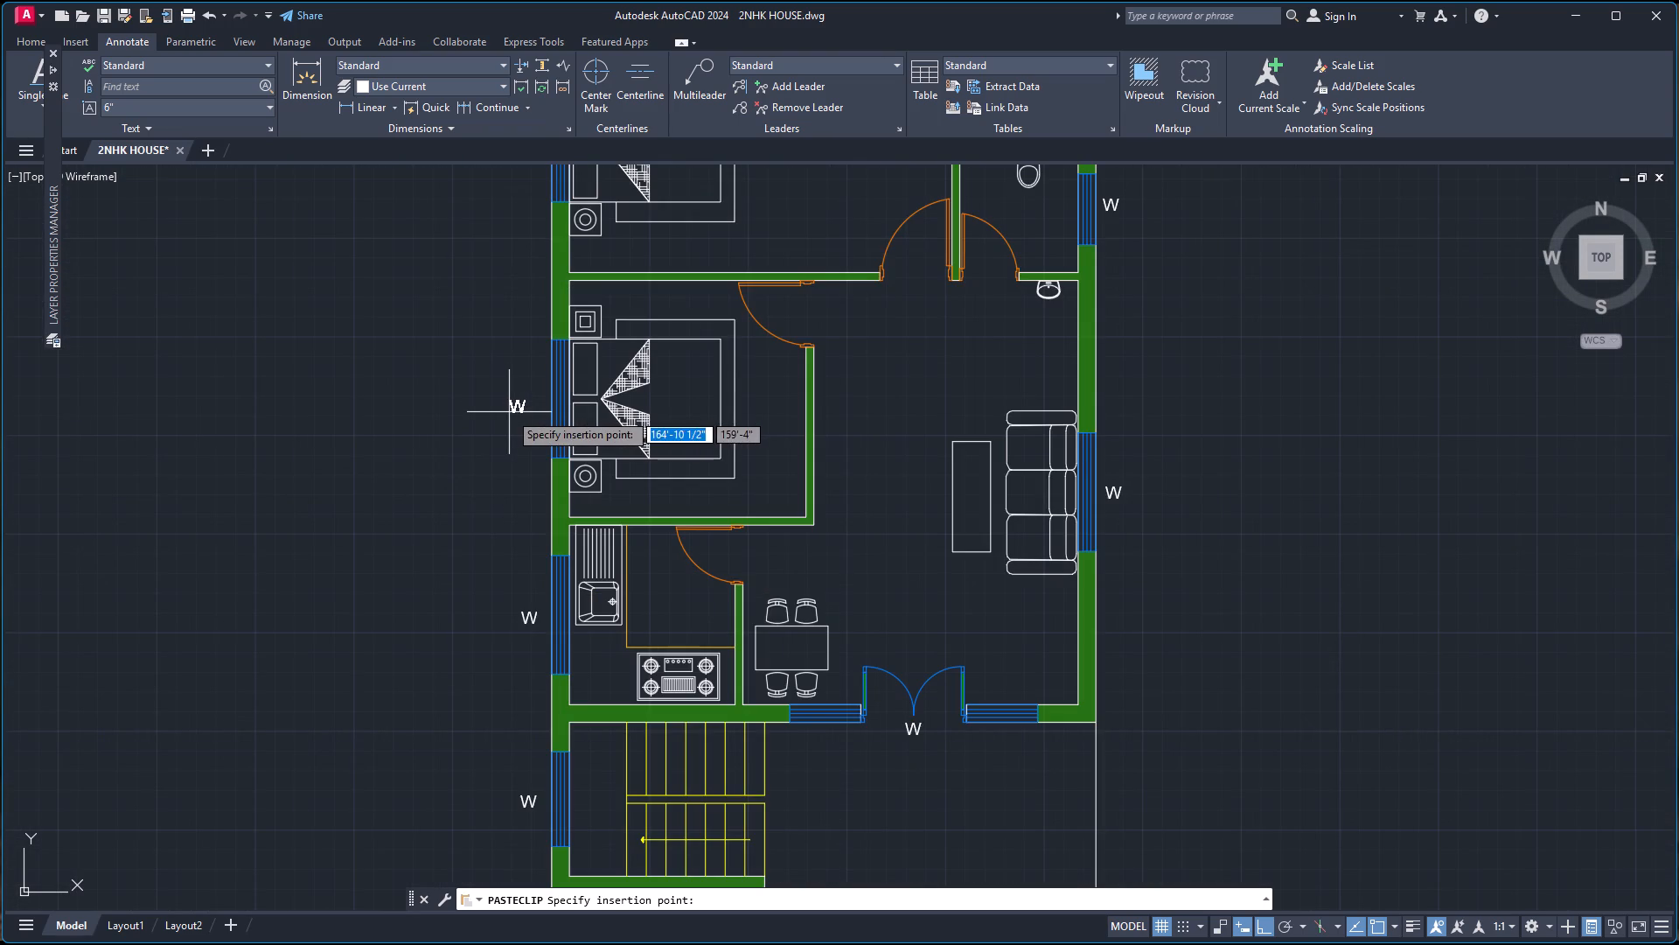
click(518, 407)
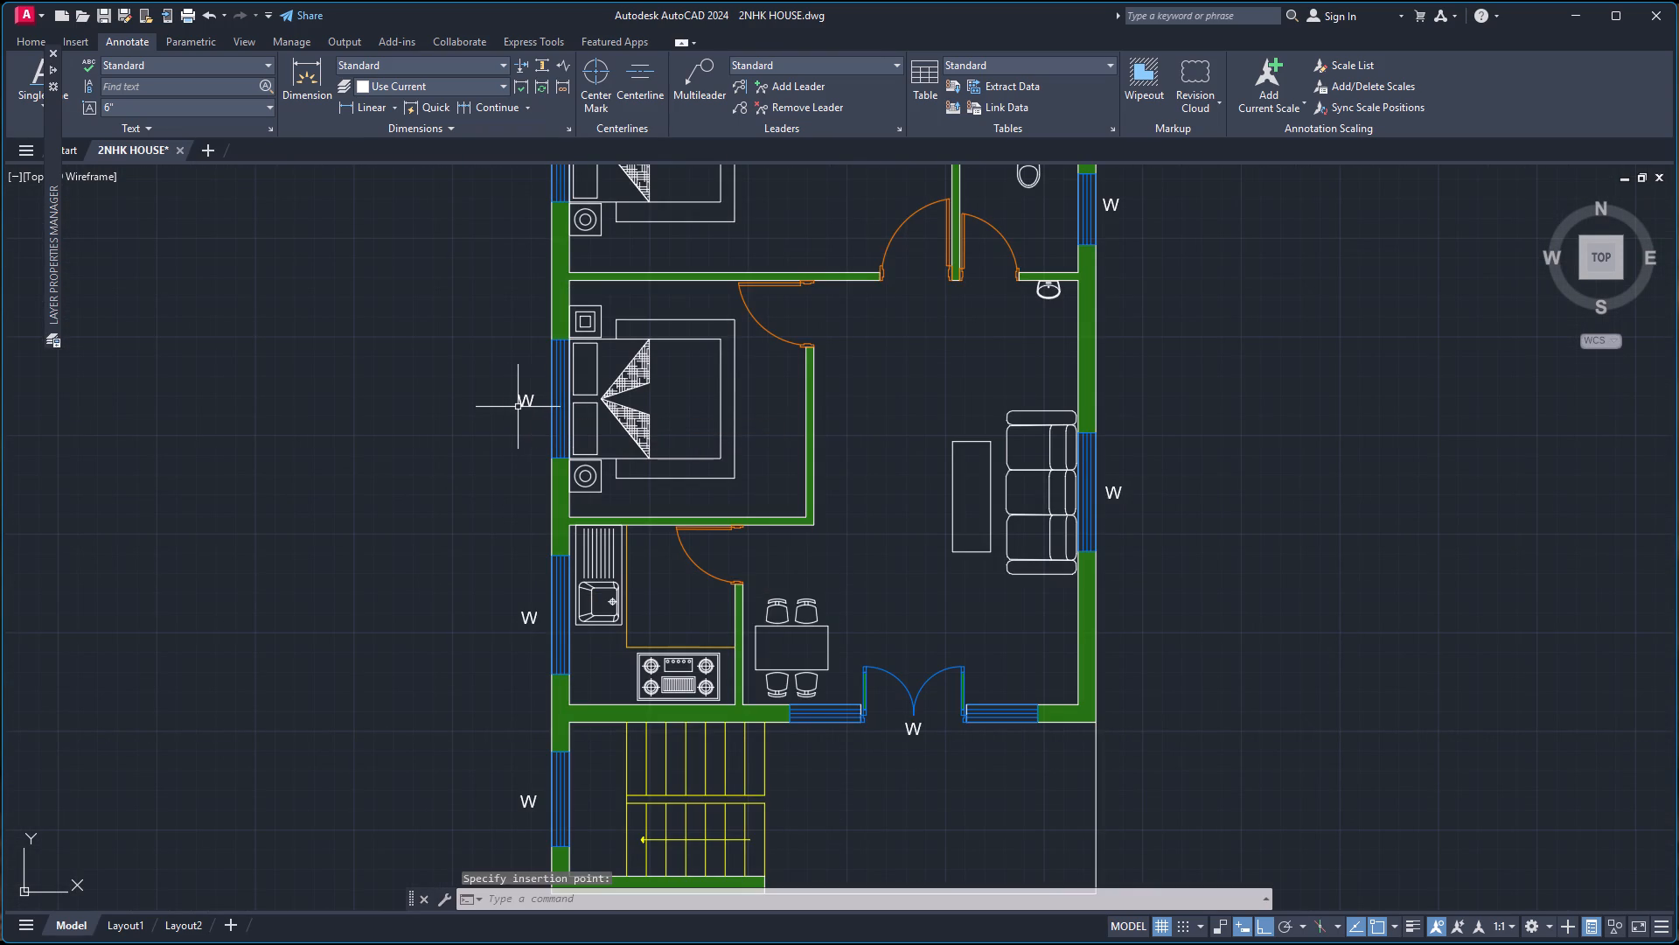
key(ctrl+v)
scroll(527, 351, down, 3)
scroll(521, 304, up, 3)
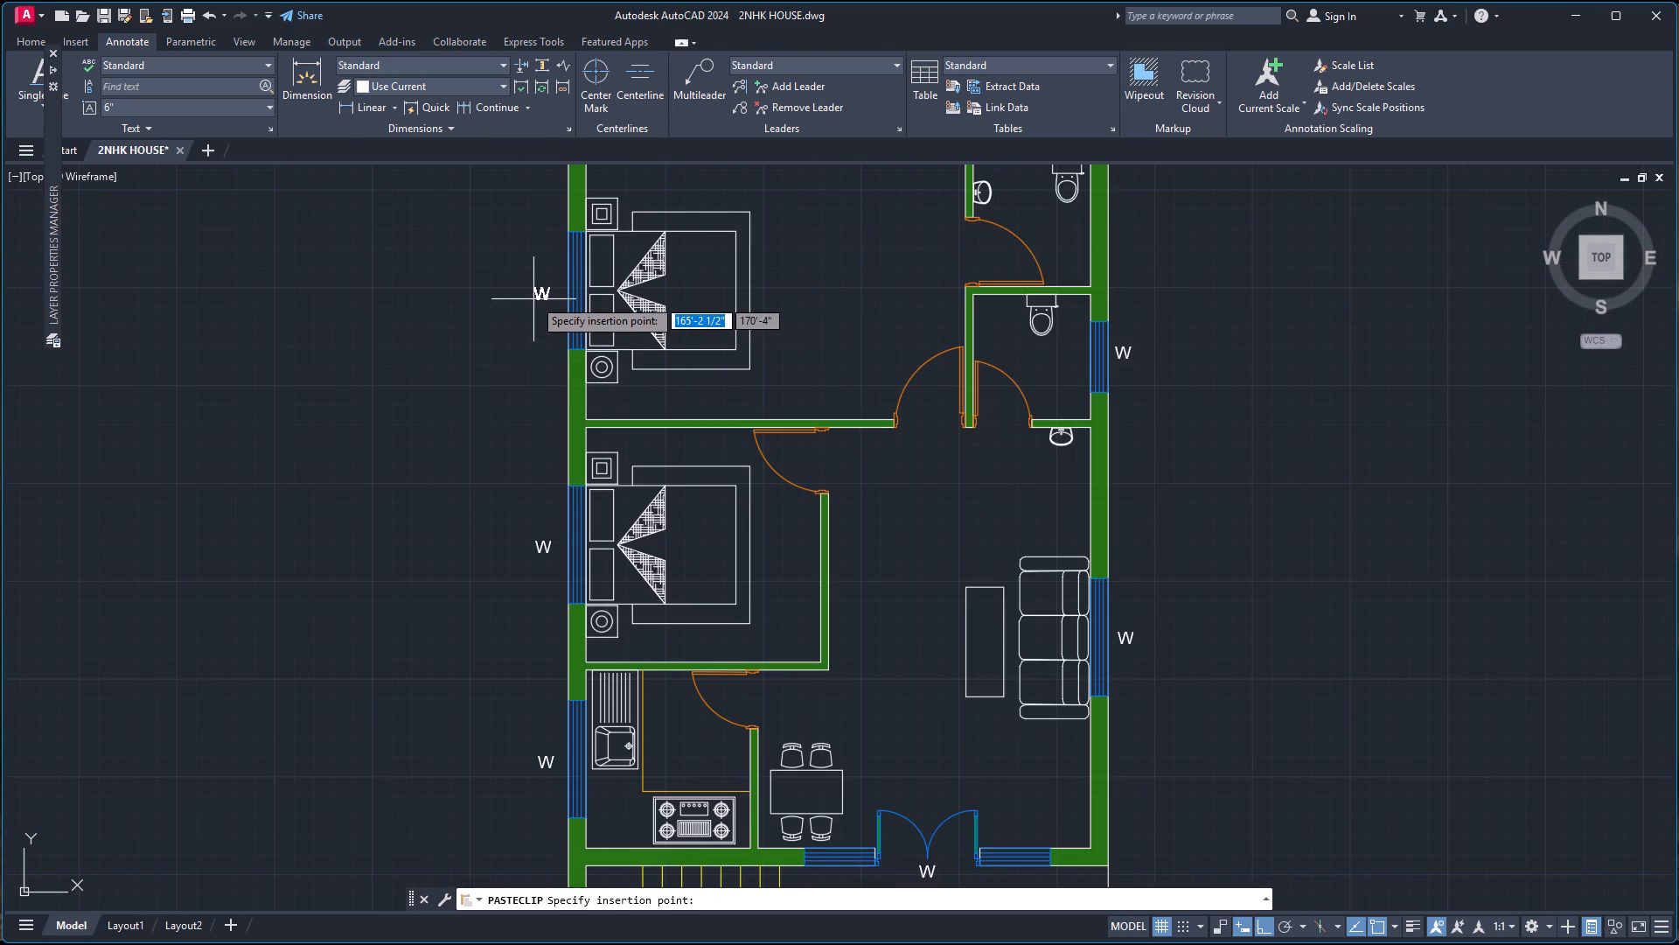
click(534, 295)
scroll(645, 486, down, 3)
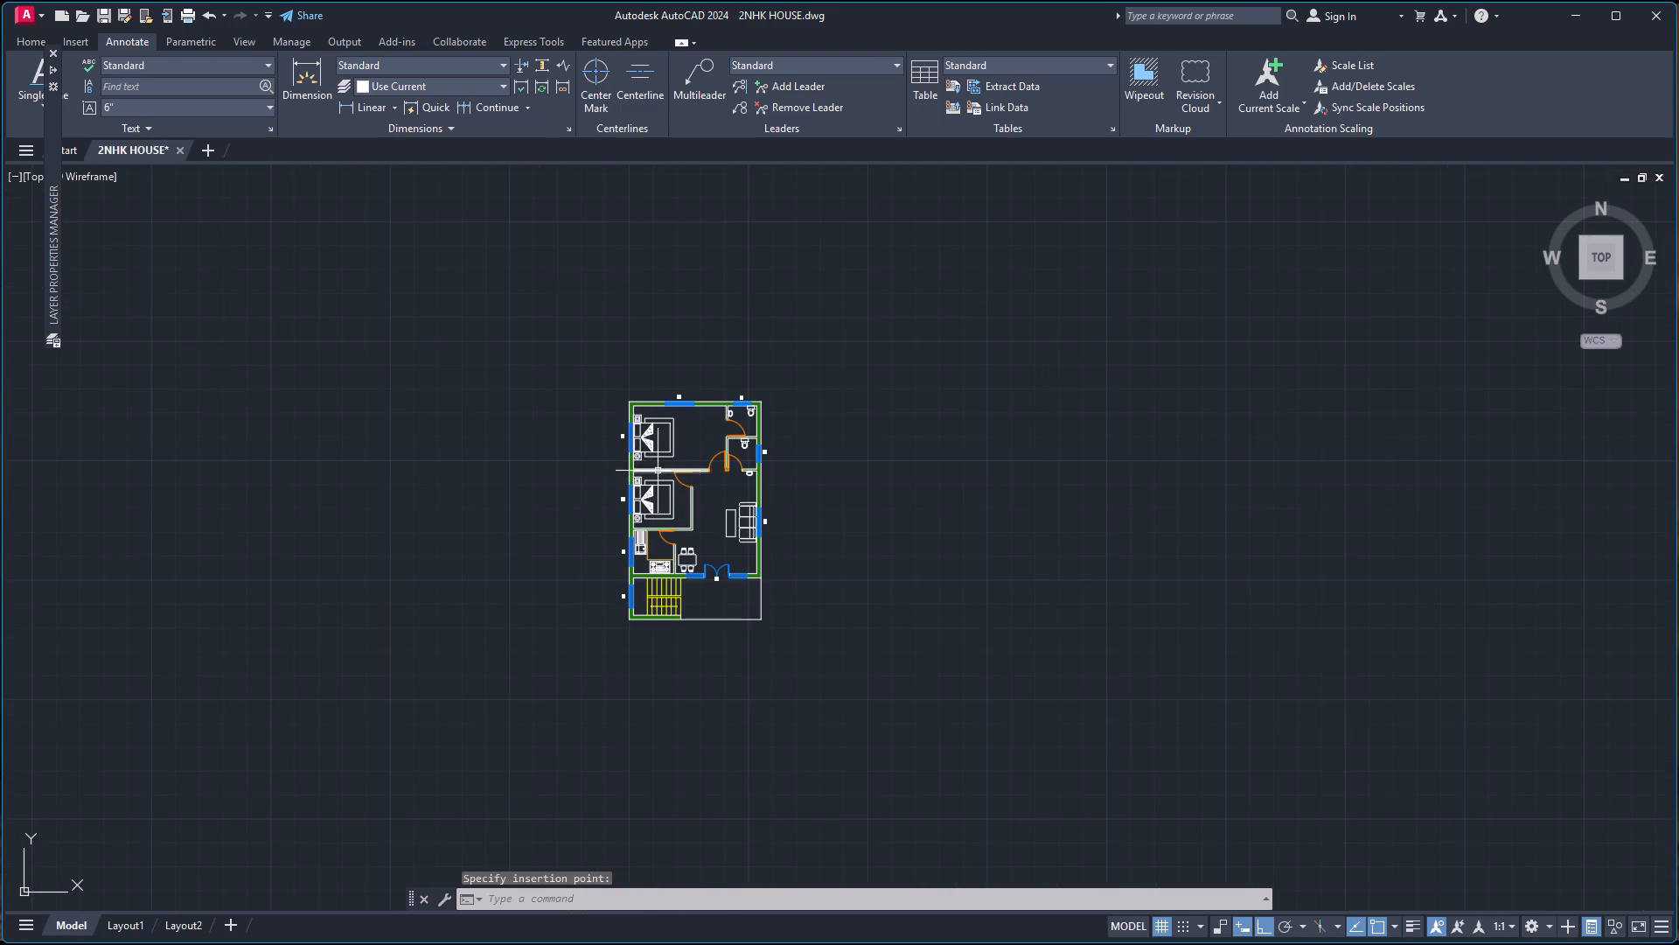
scroll(658, 471, up, 2)
key(Escape)
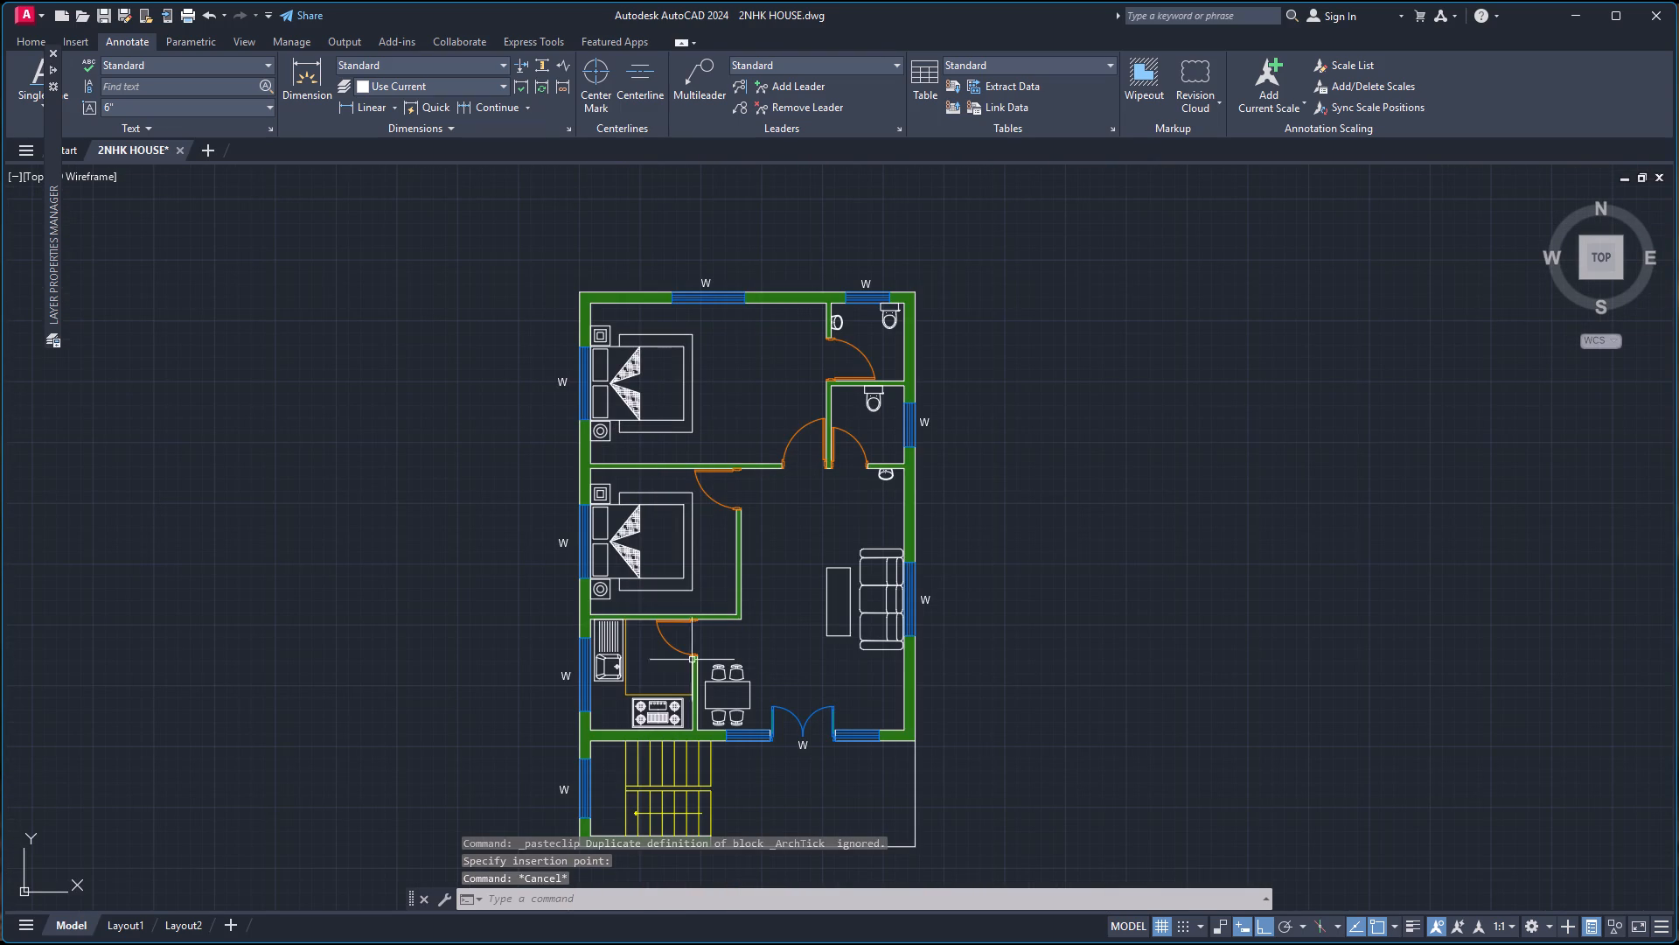
Paste a "W" label just east of the staircase's lower flight.
scroll(694, 755, up, 1)
key(ctrl+v)
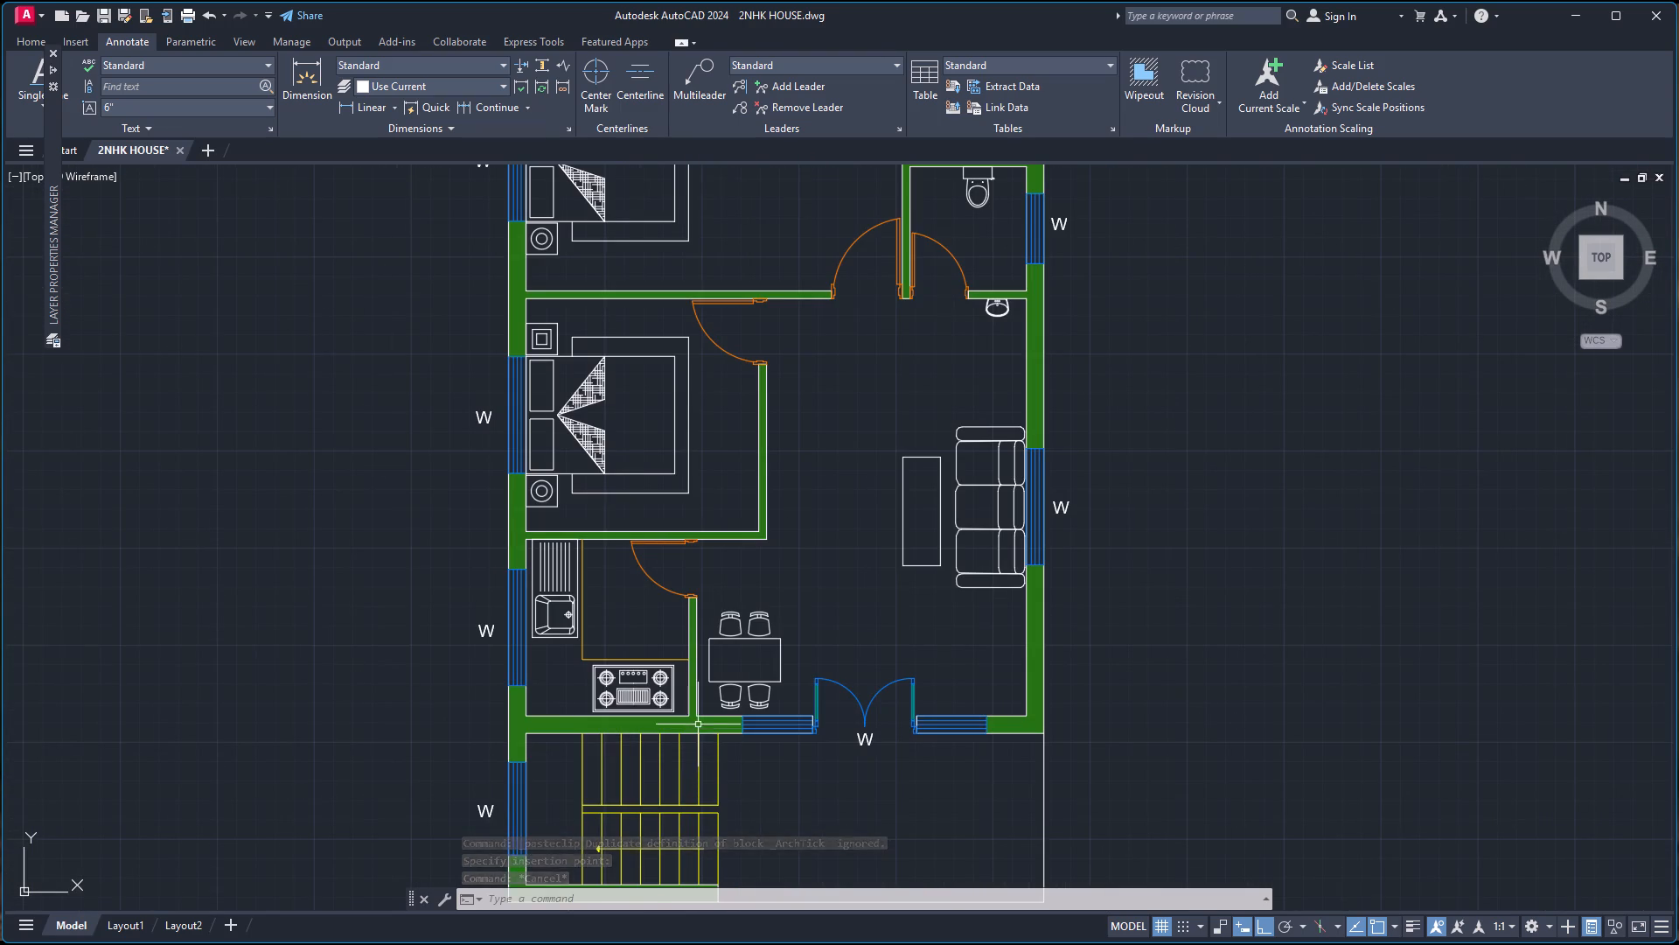
click(735, 851)
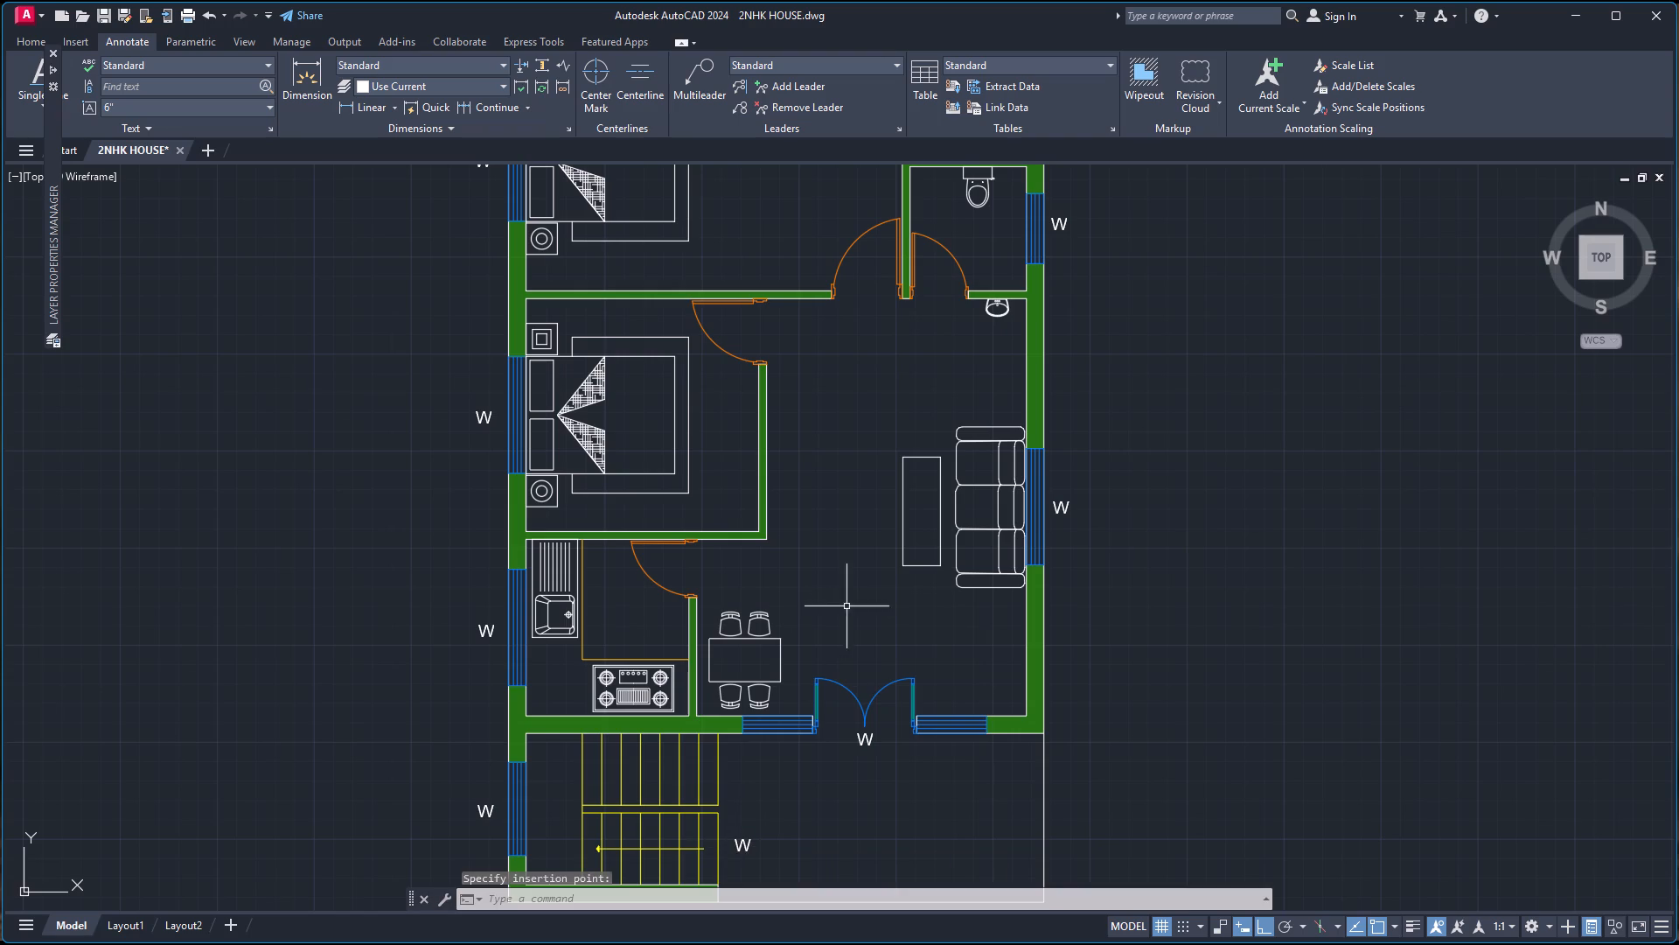
Paste a "W" label in the kitchen door opening.
scroll(855, 595, down, 2)
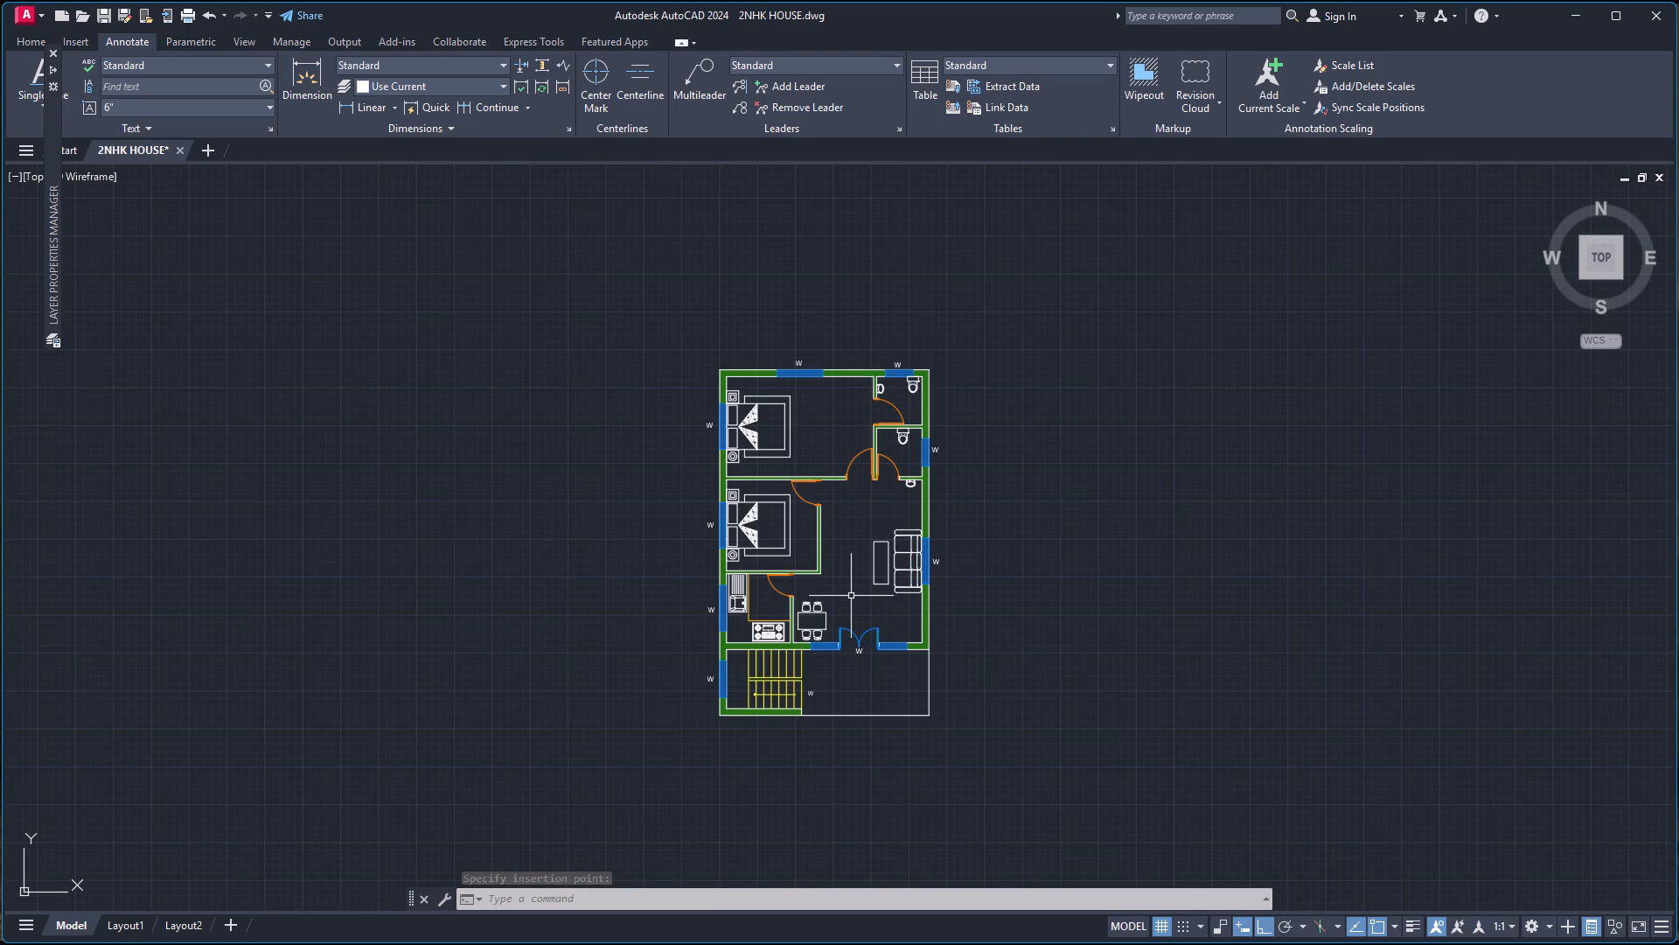
scroll(839, 642, up, 2)
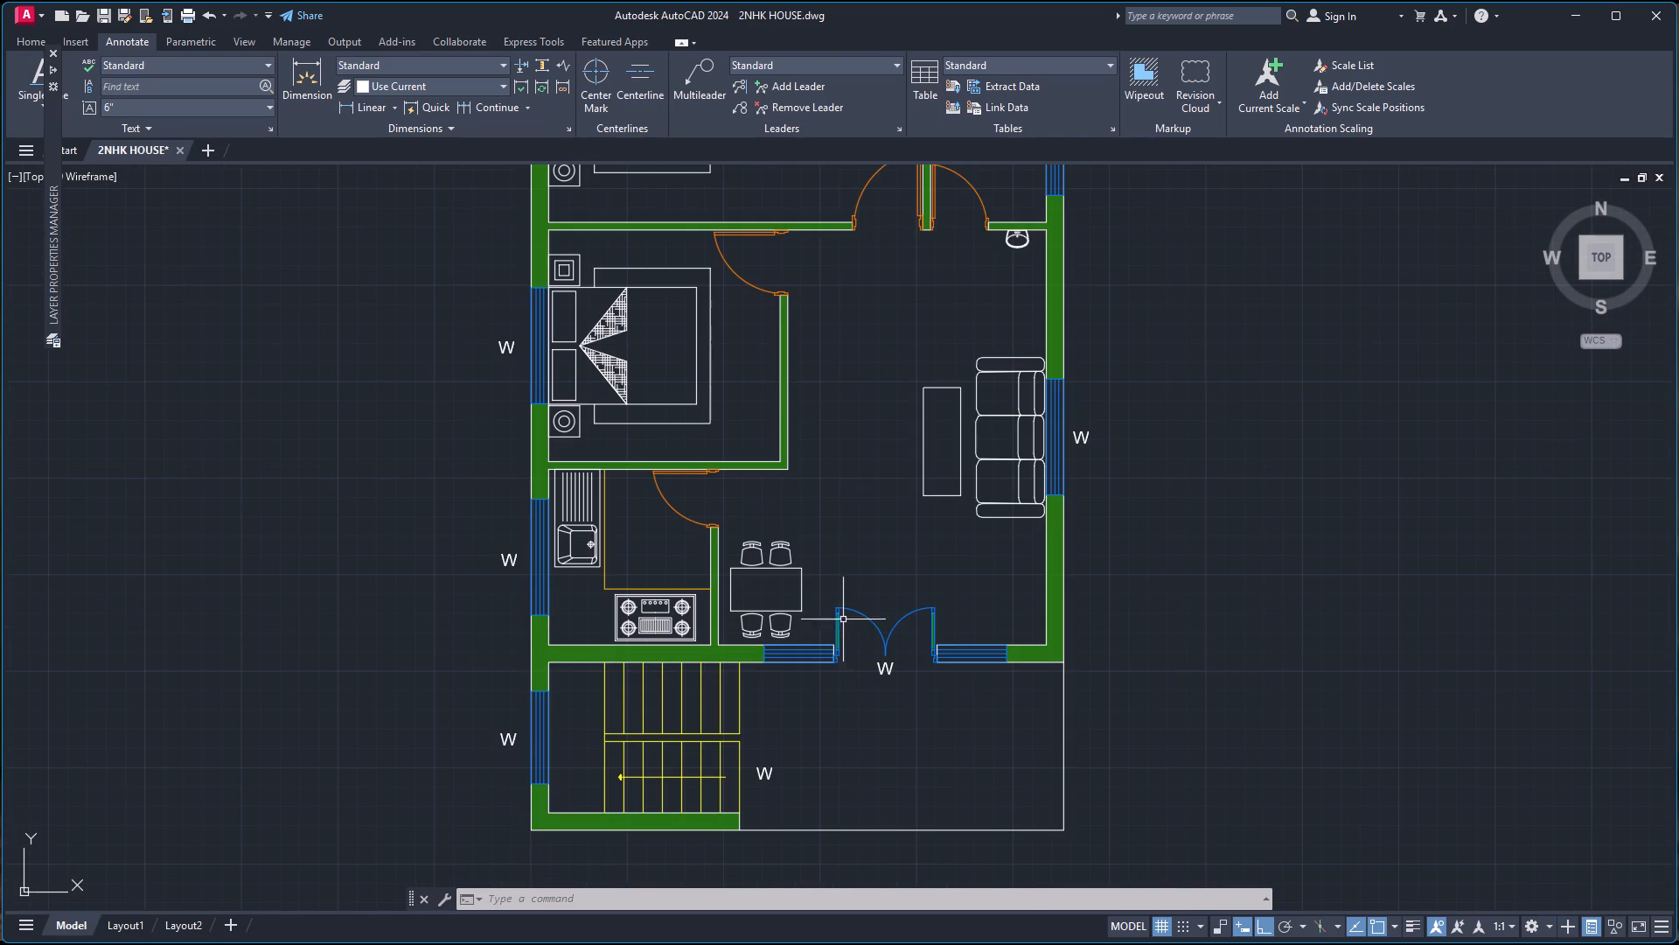
key(ctrl+v)
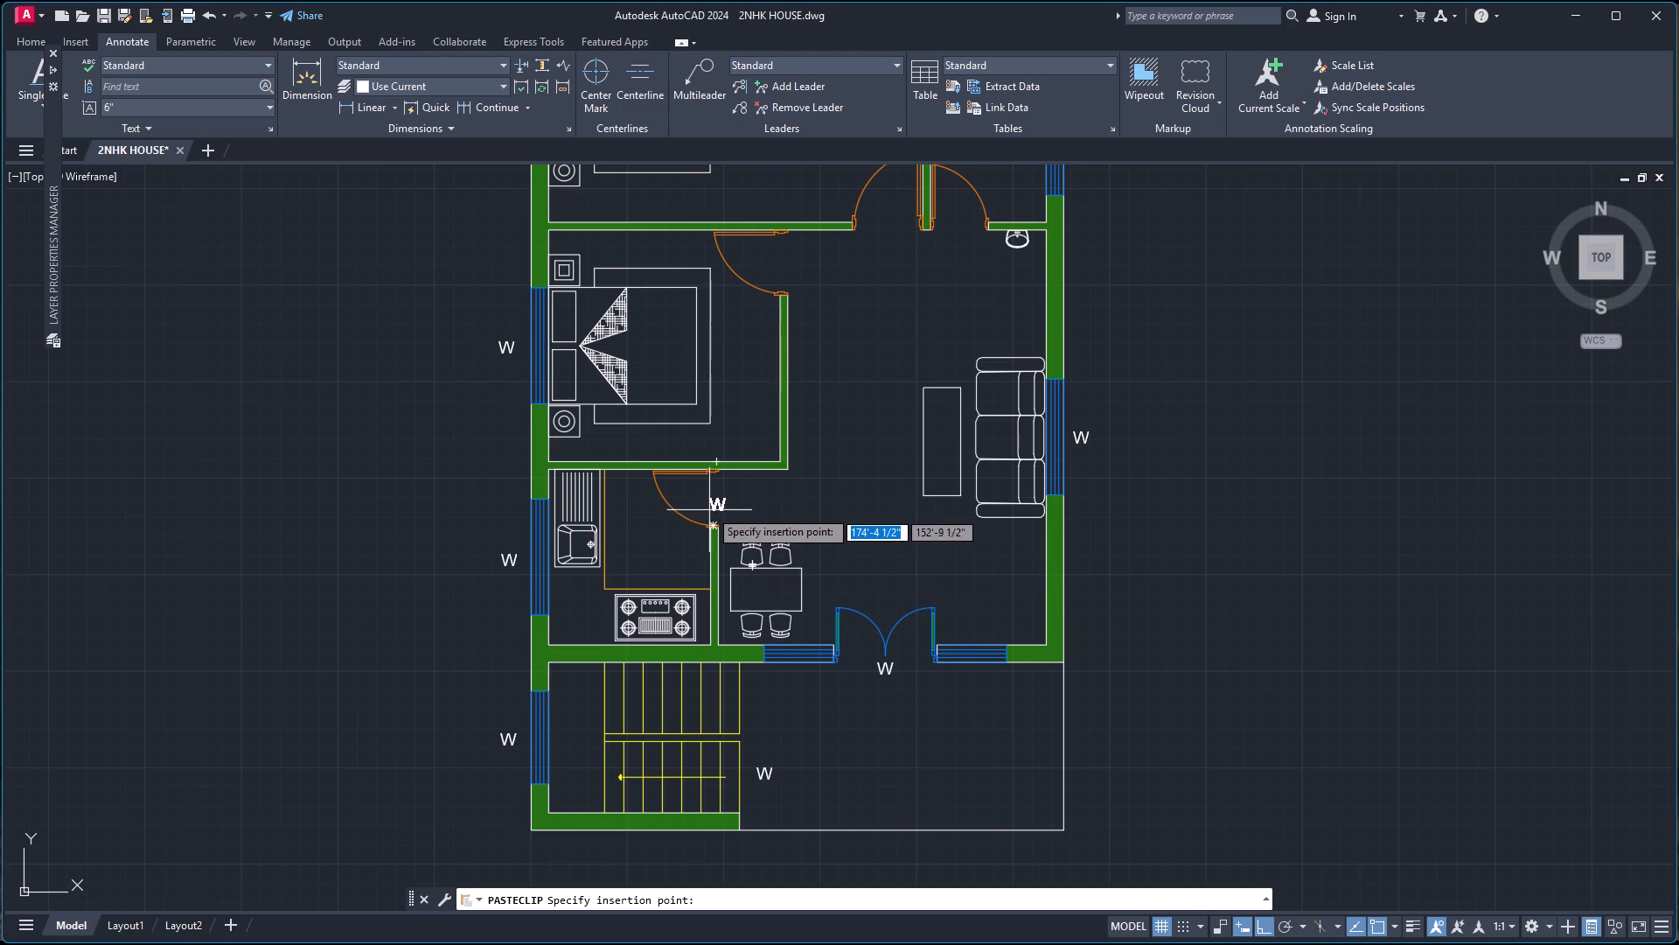
scroll(707, 501, up, 3)
click(693, 525)
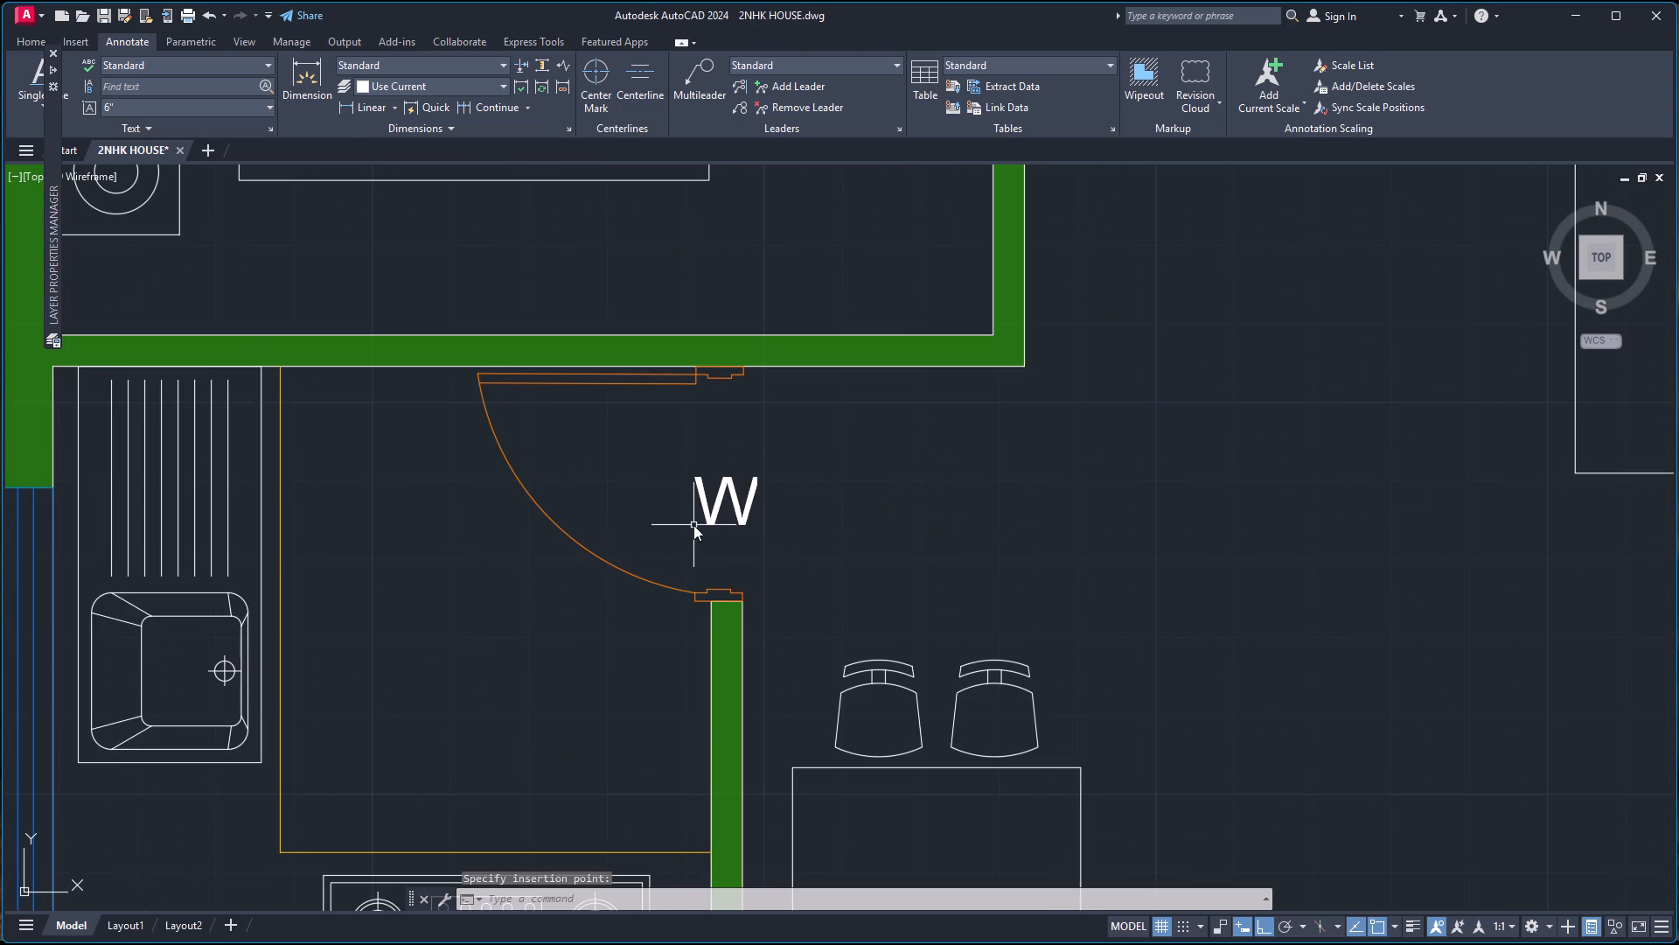
Paste "W" labels in the door openings of the south bedroom, the north bedroom and the southern bathroom.
key(ctrl+v)
scroll(700, 521, down, 4)
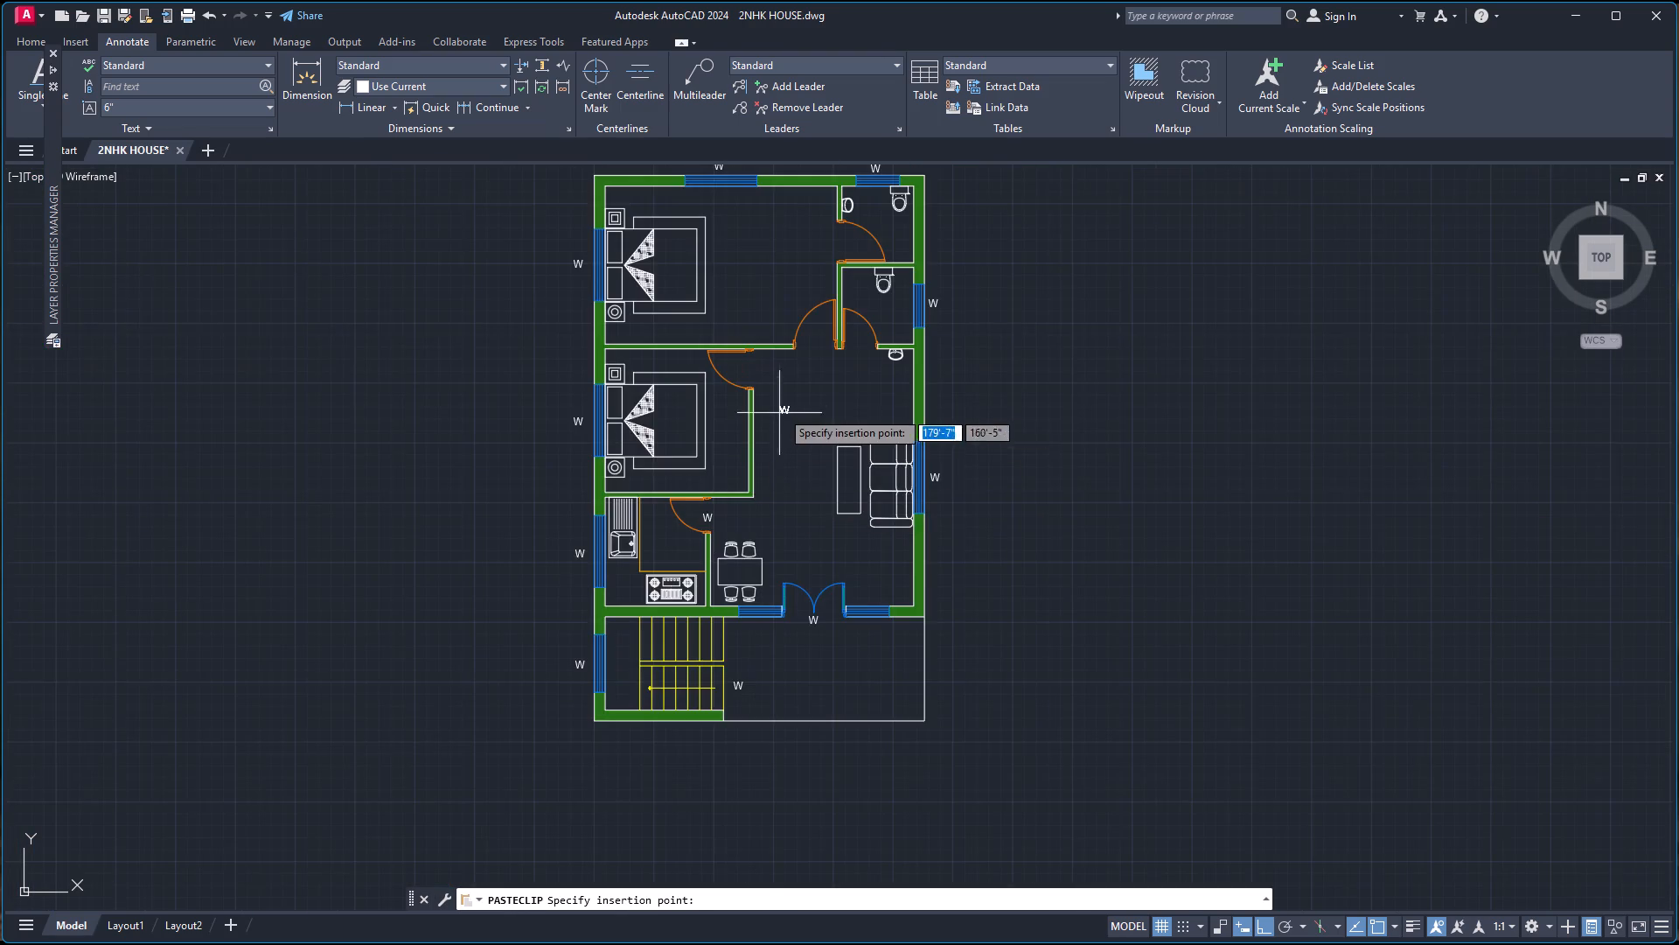
scroll(765, 381, up, 3)
click(683, 353)
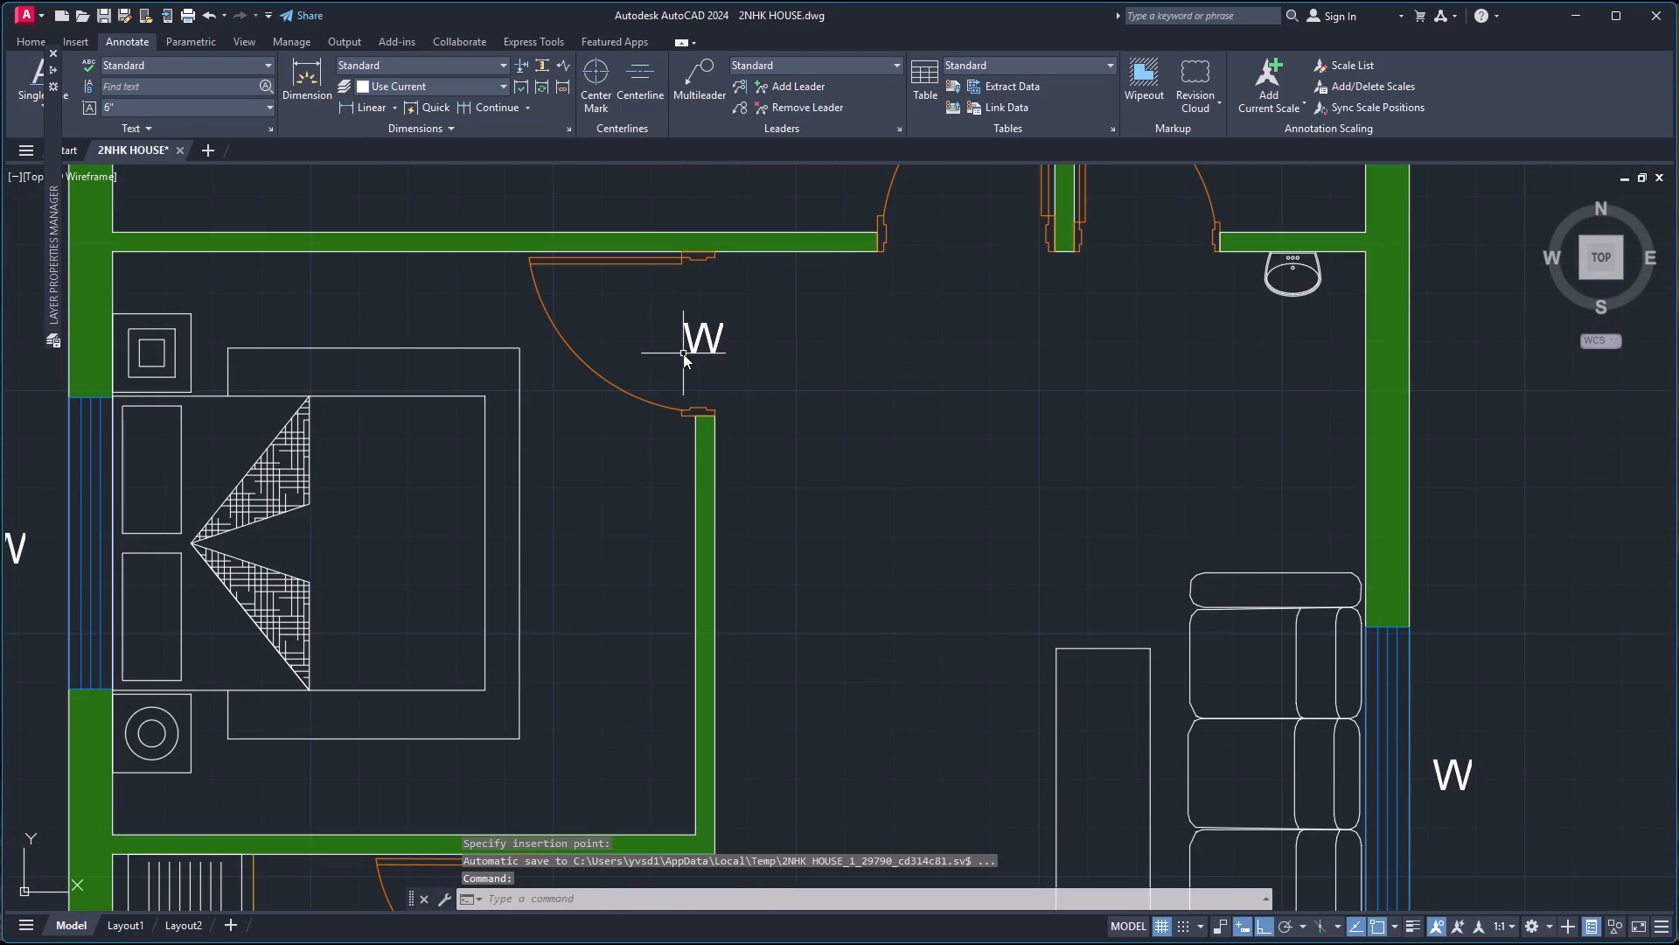
key(ctrl+v)
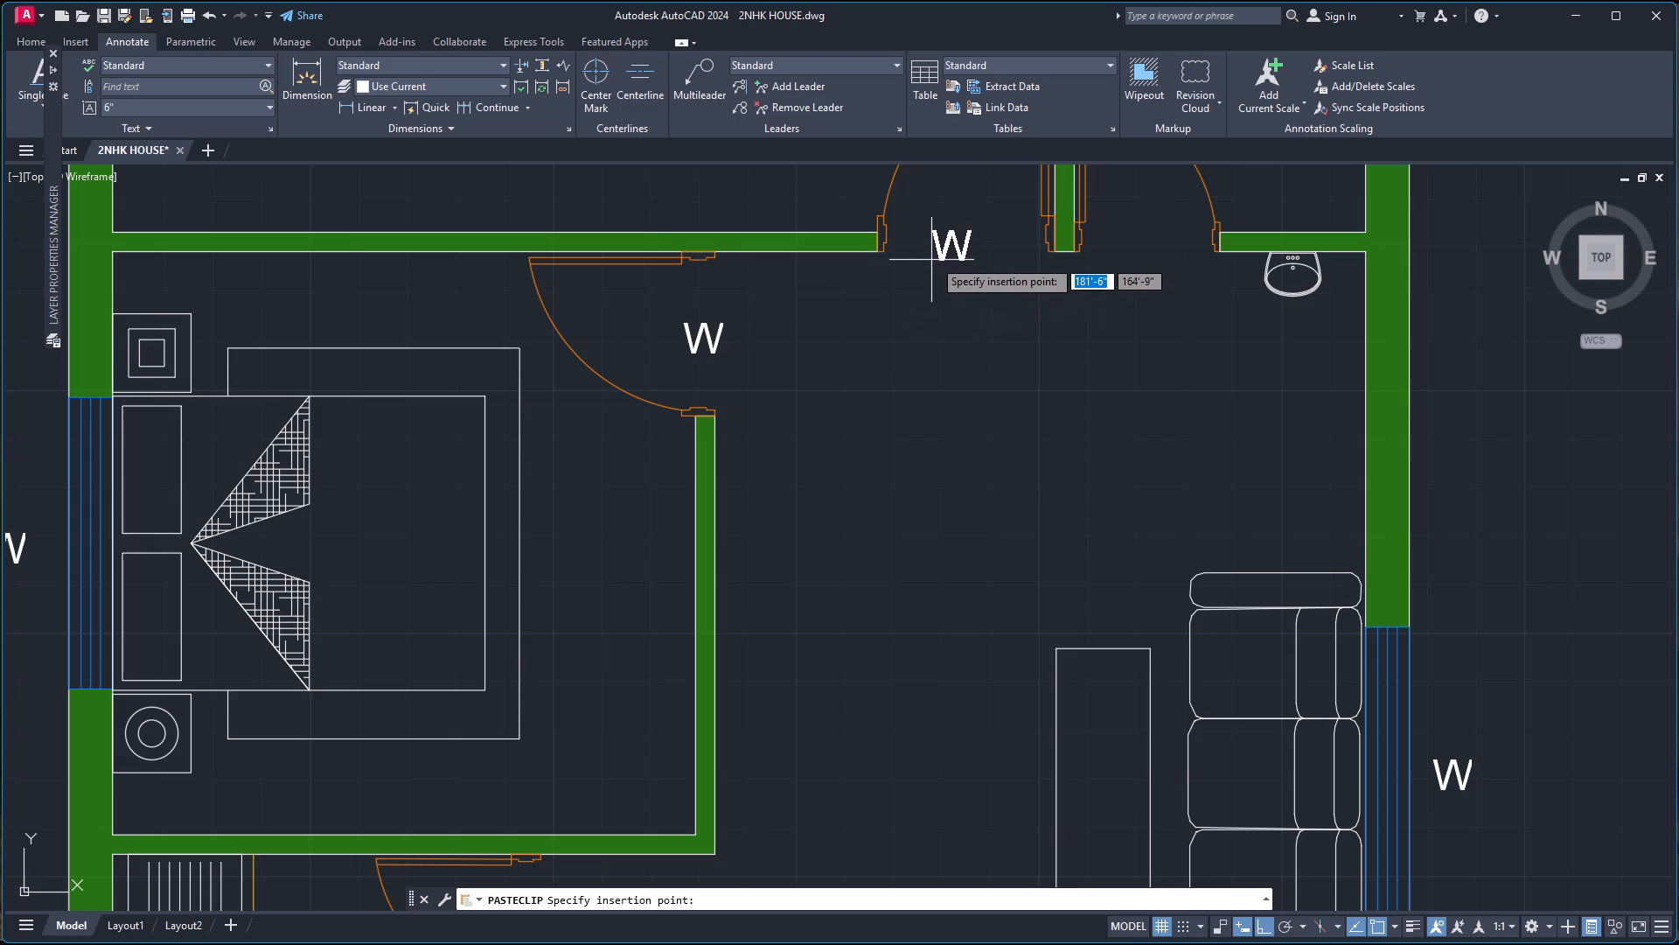
click(936, 255)
key(ctrl+v)
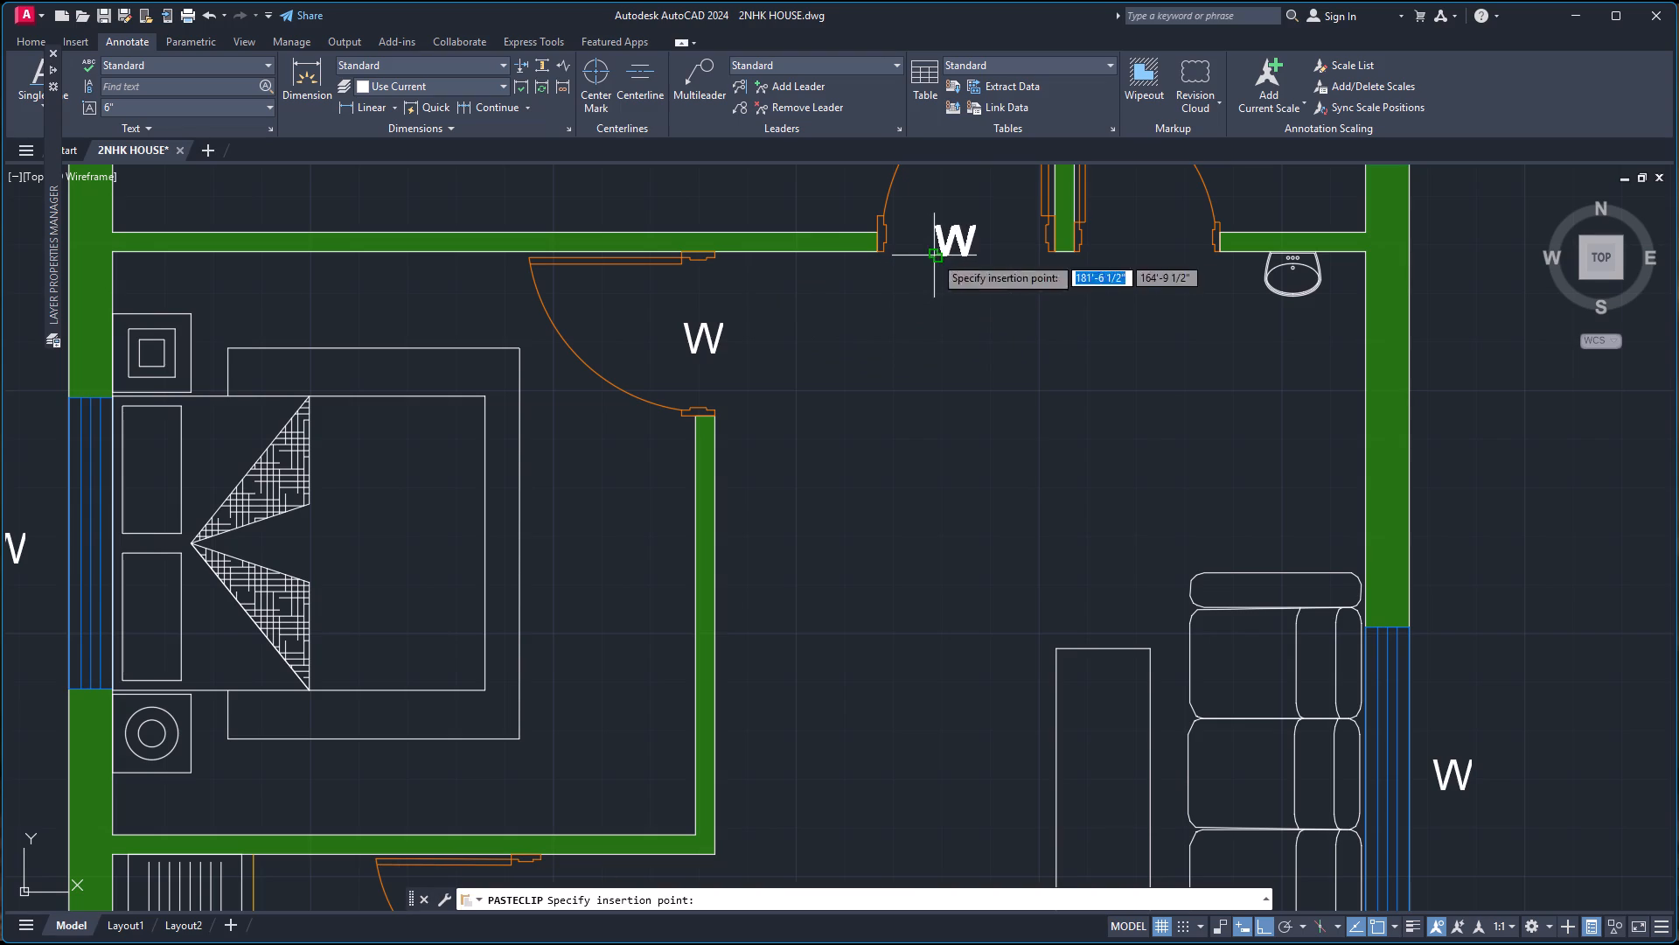
click(1128, 257)
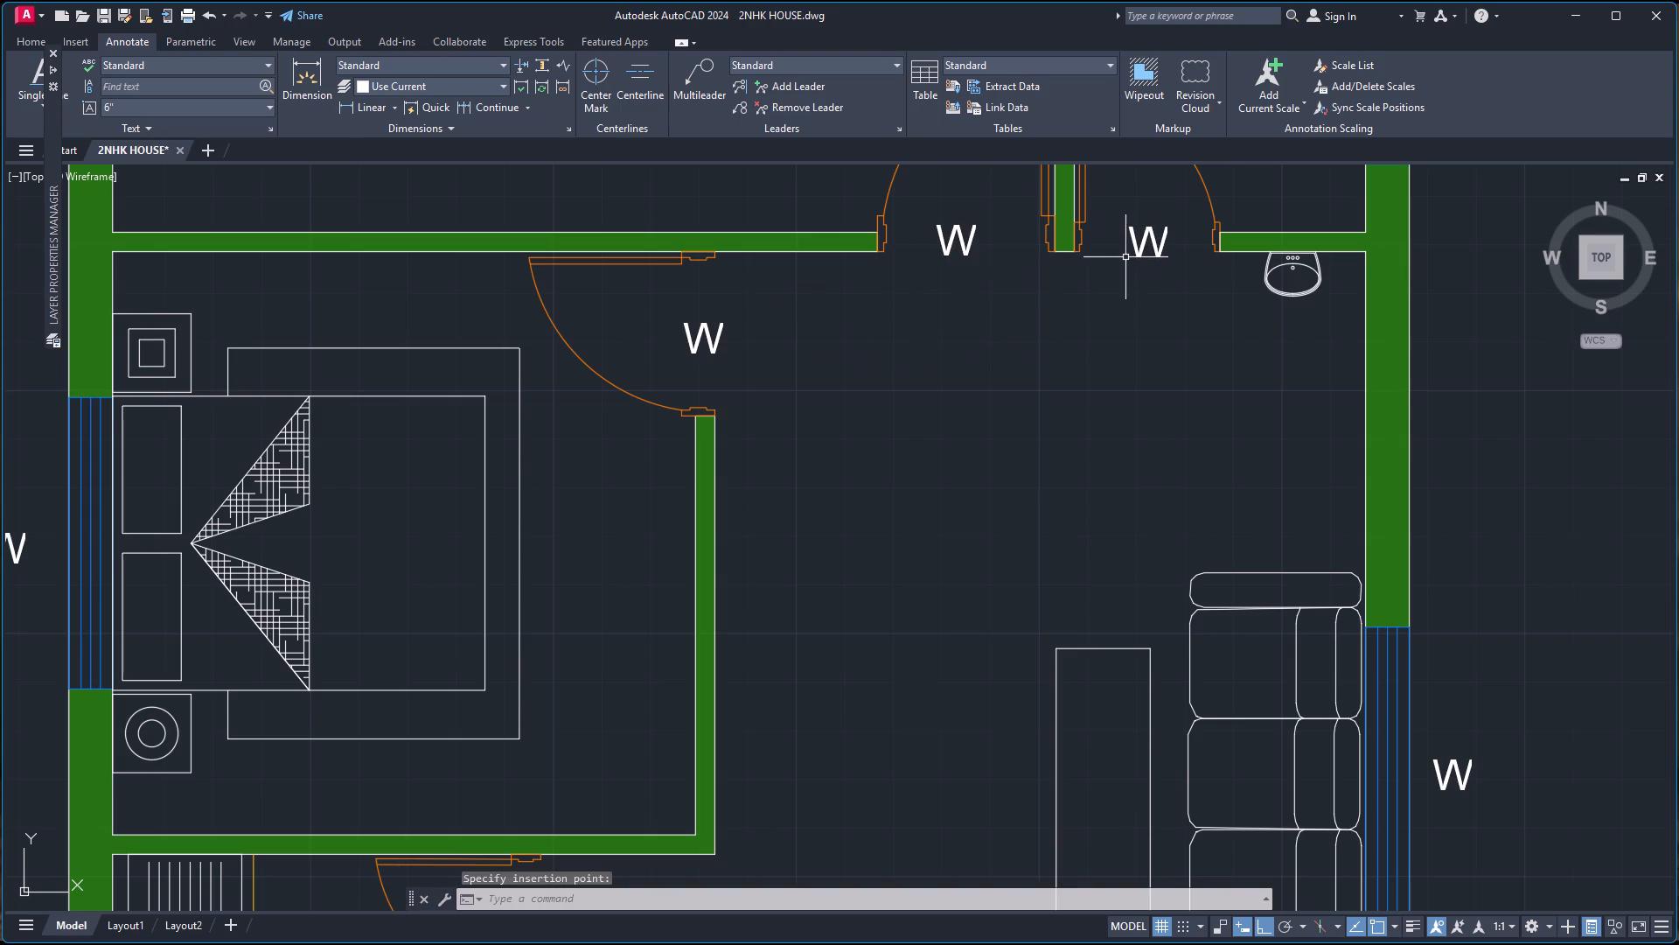
Paste a "W" label in the door opening of the northeast corner bathroom.
key(ctrl+v)
scroll(1117, 260, down, 4)
scroll(1097, 206, up, 2)
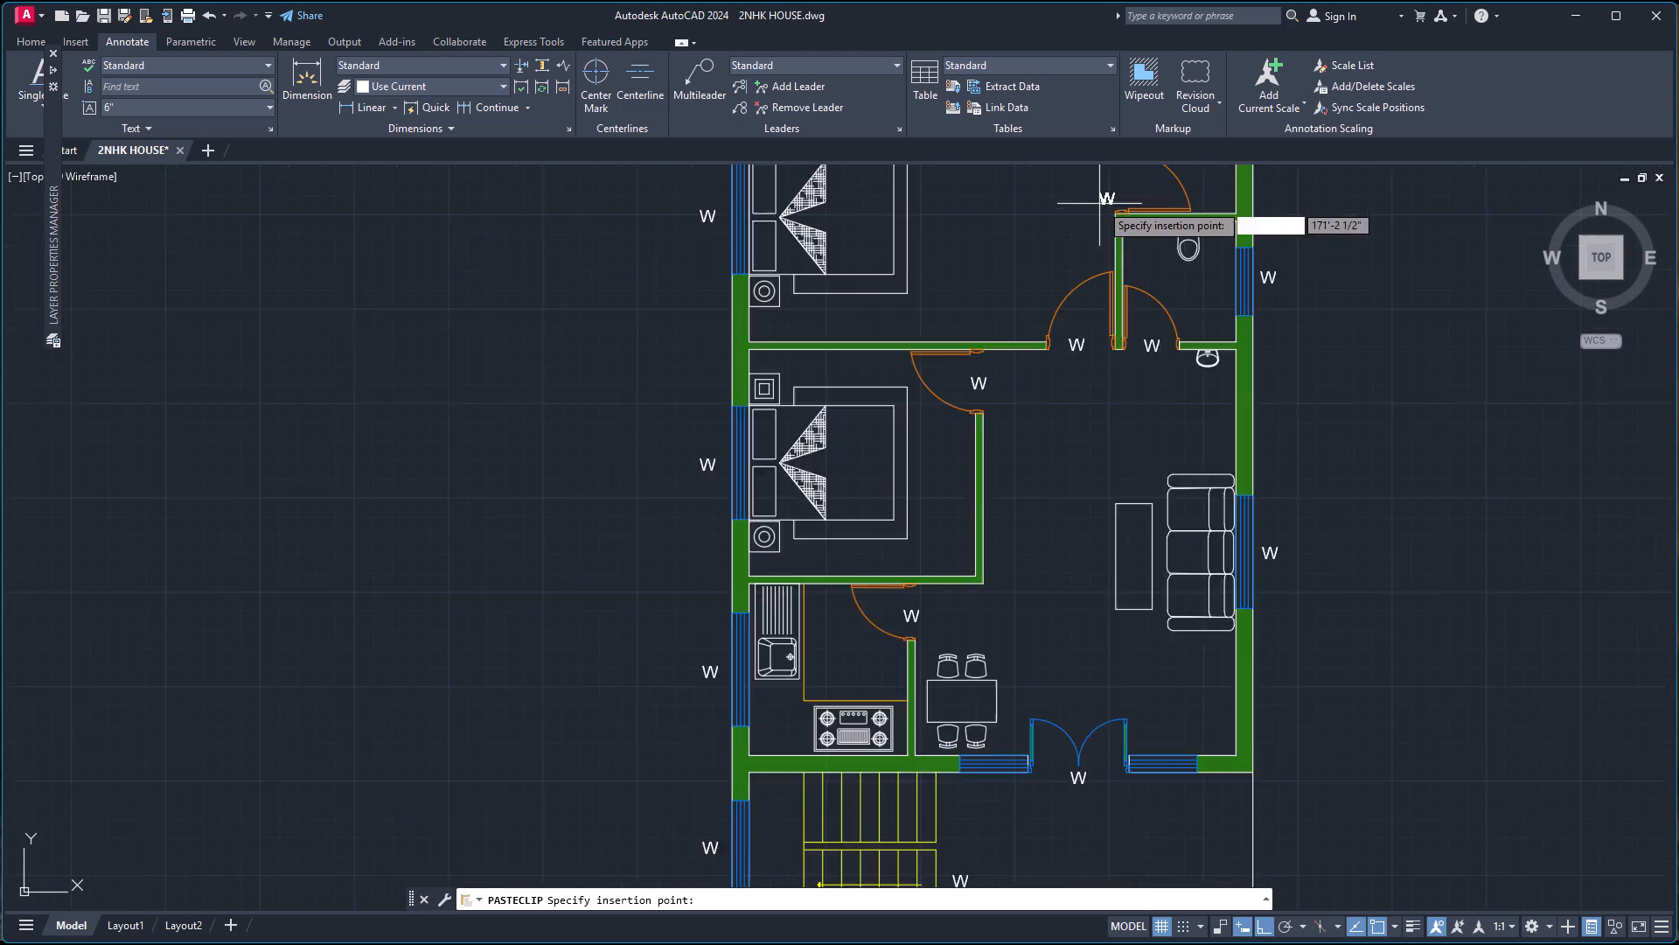
scroll(1100, 202, up, 1)
scroll(1125, 193, down, 4)
scroll(1124, 185, up, 3)
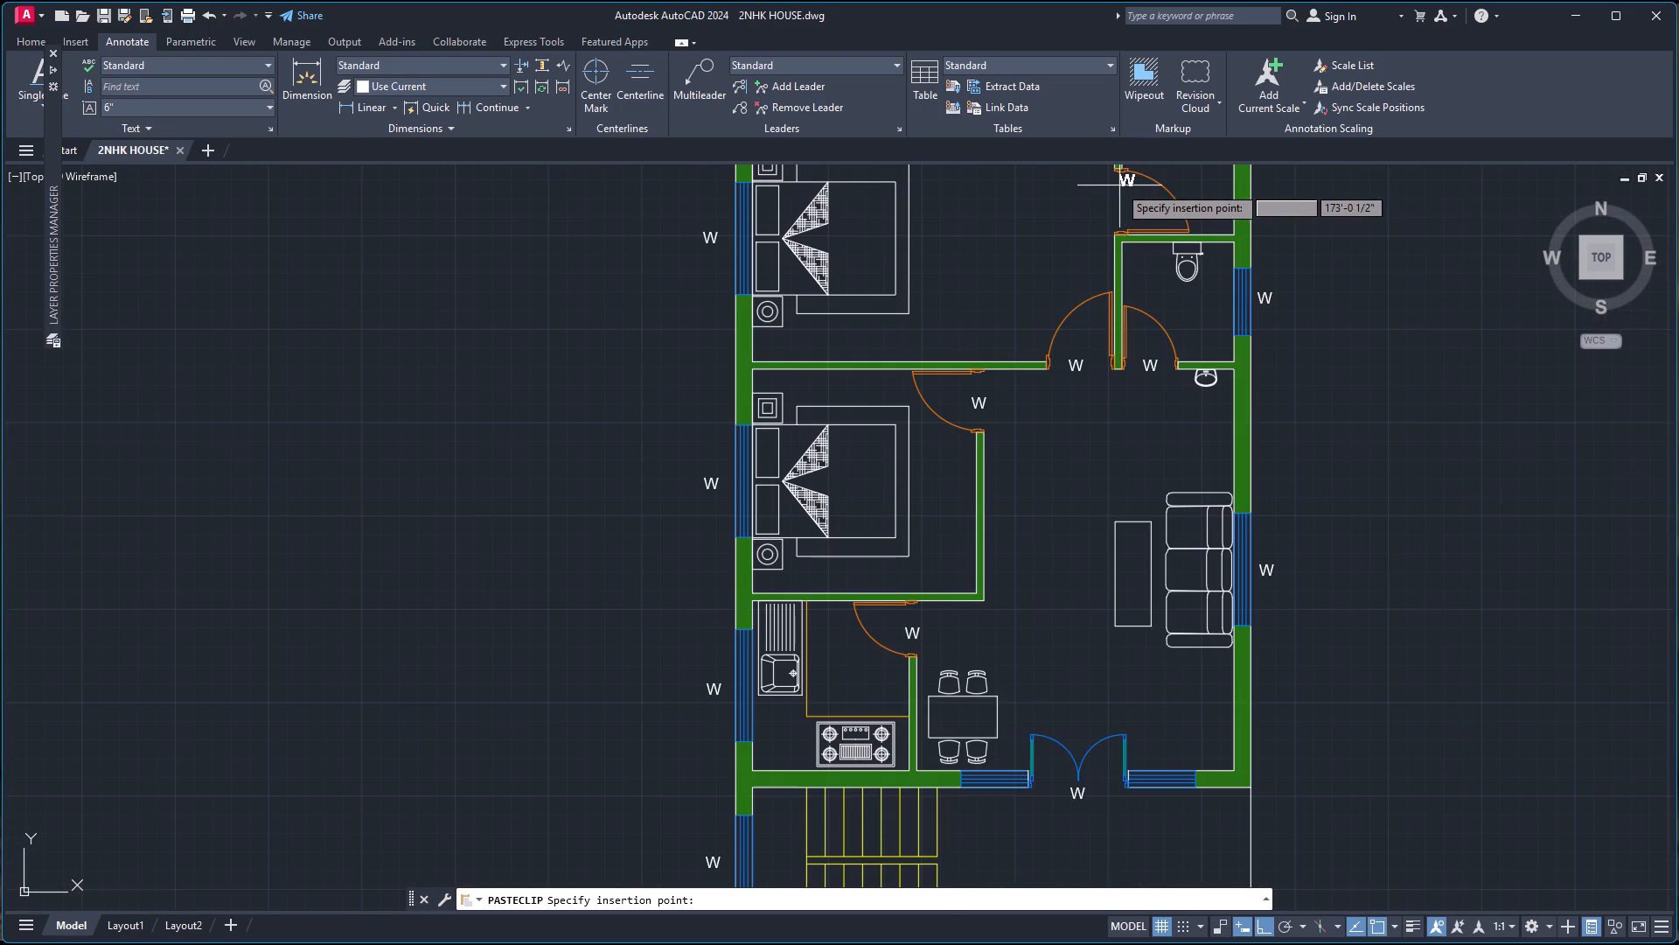
click(1111, 207)
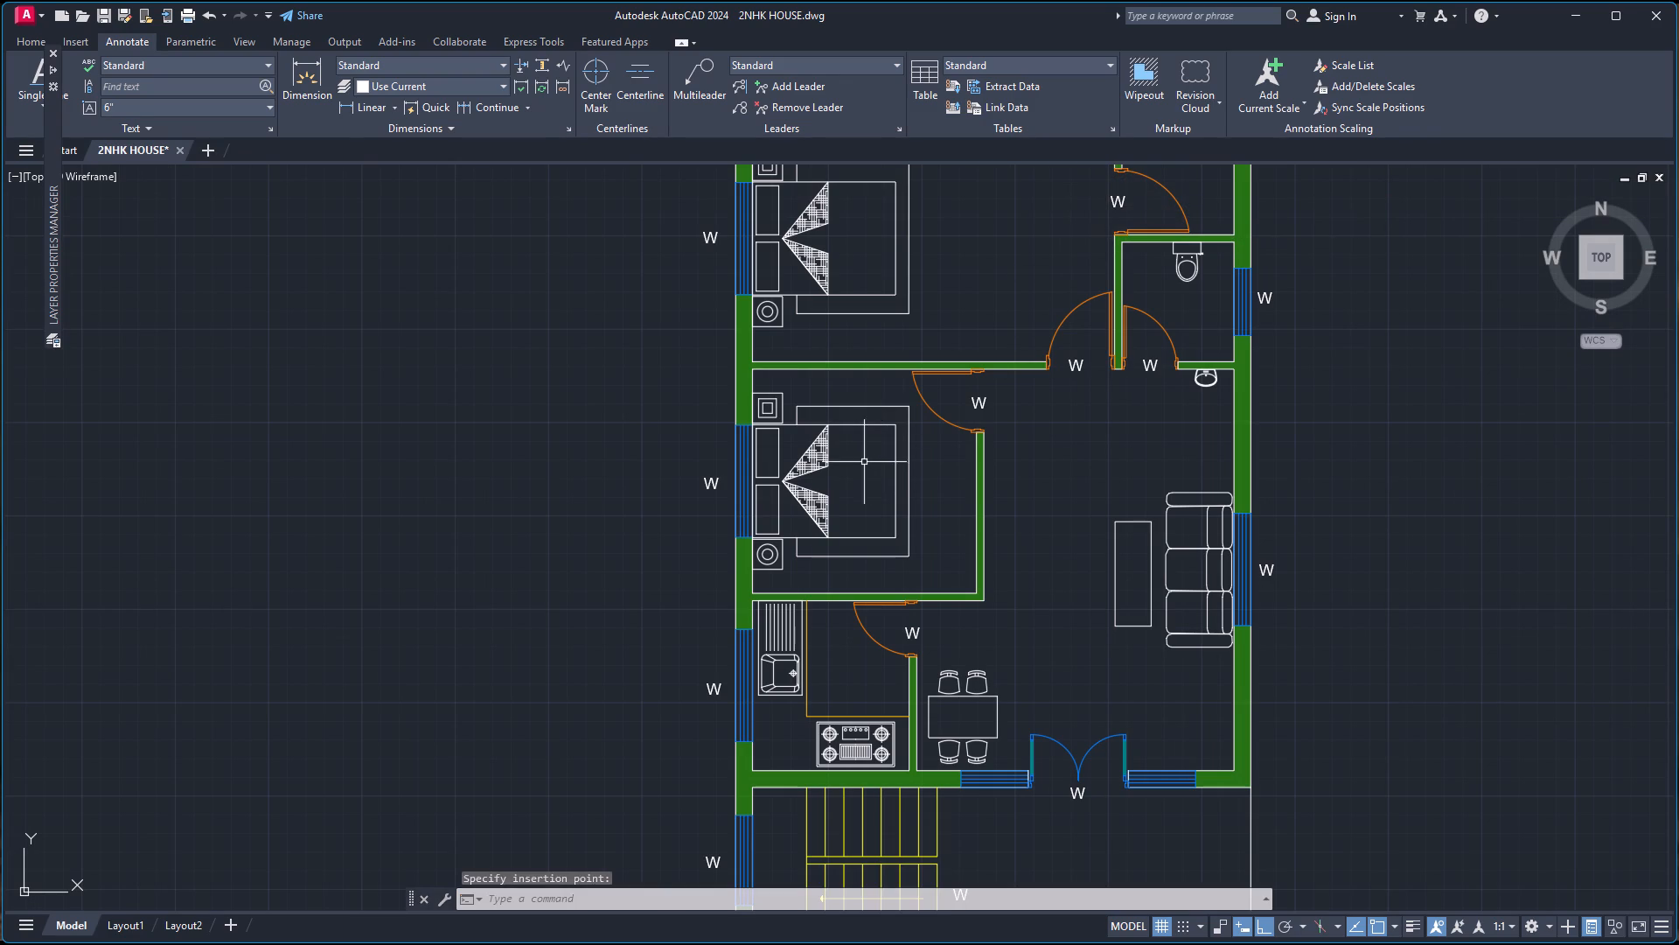
key(grave)
key(Escape)
Change the labels outside the two bathroom windows, on the north and east walls, to "V".
scroll(881, 415, down, 2)
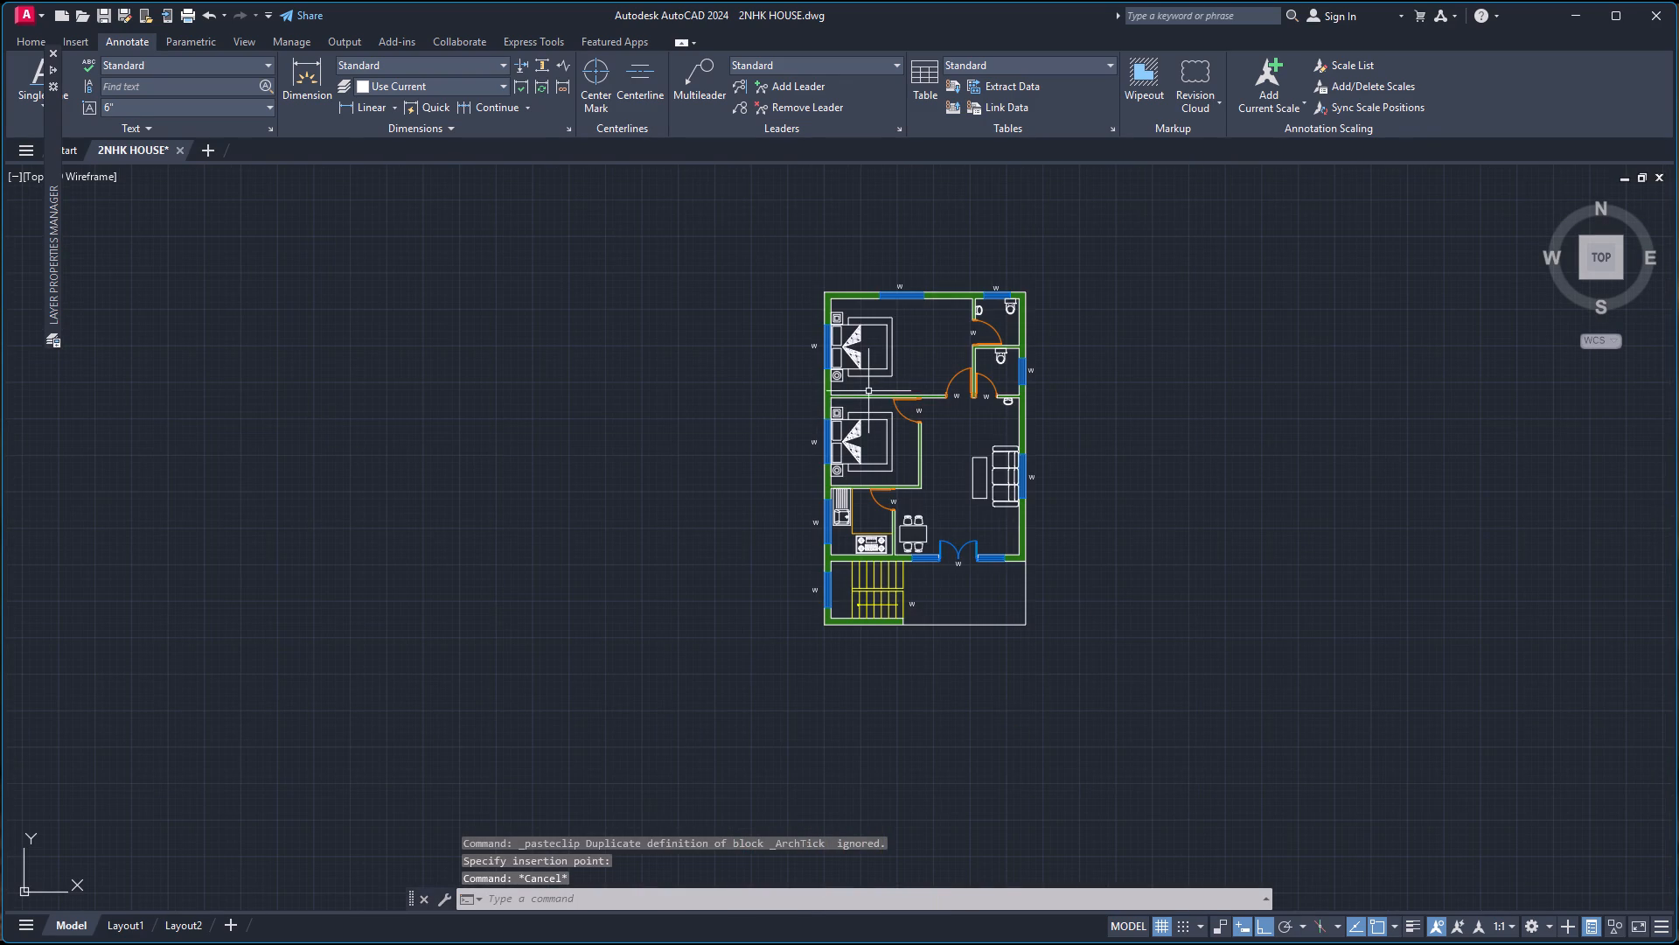
scroll(1002, 290, up, 2)
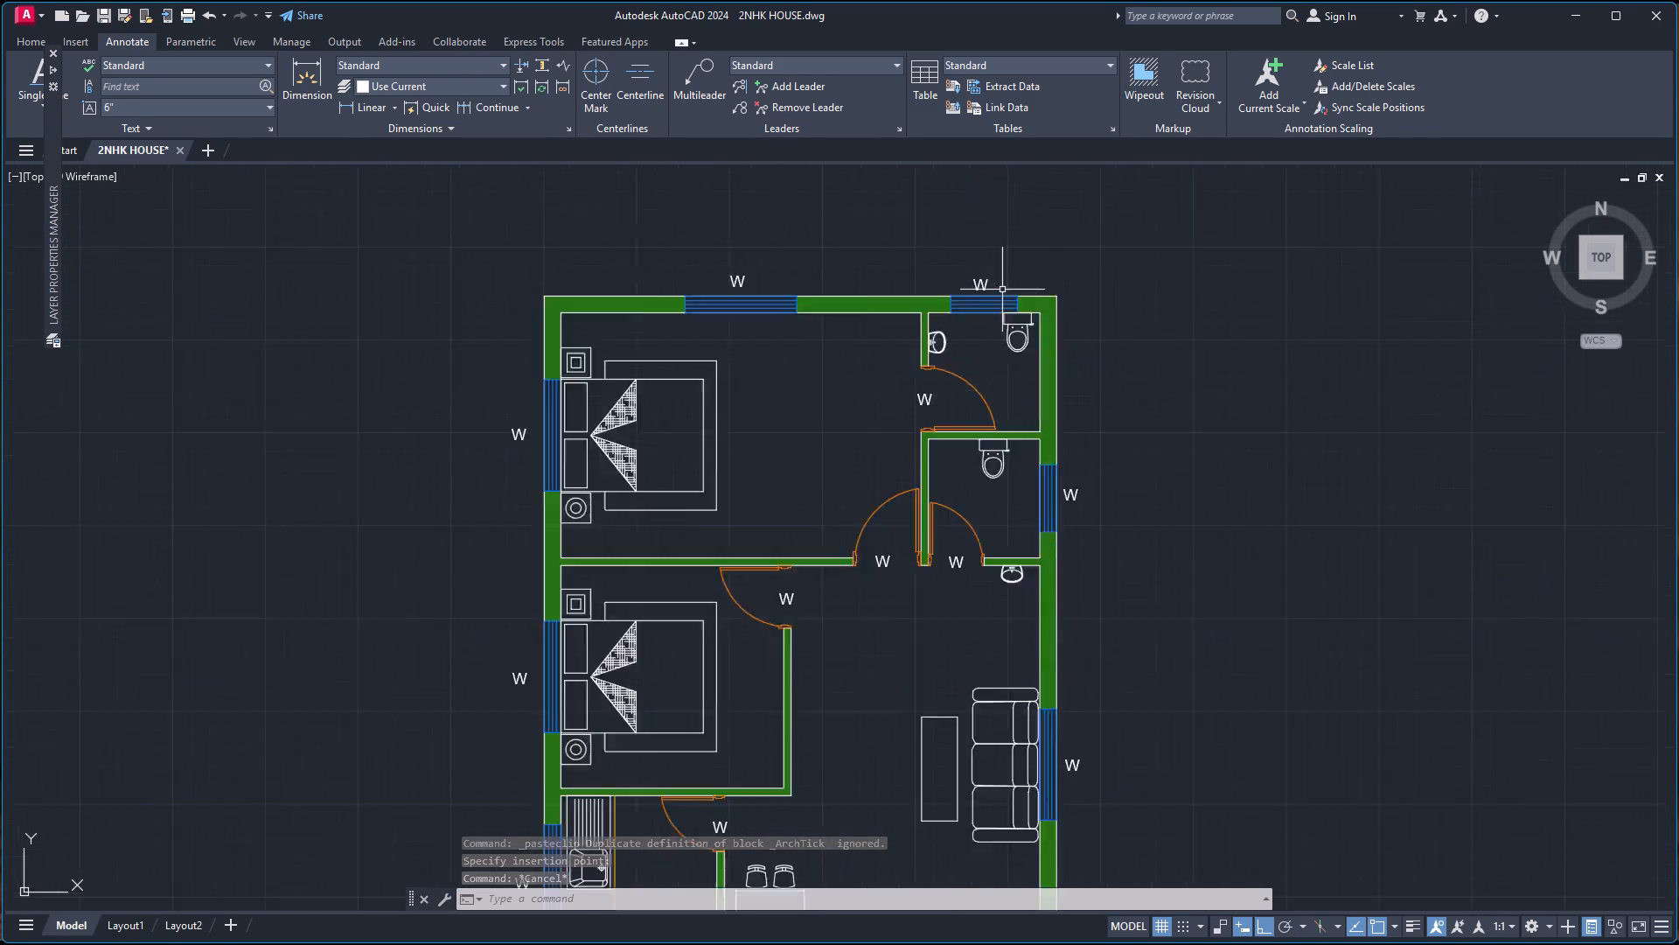
scroll(1002, 290, up, 2)
double_click(952, 271)
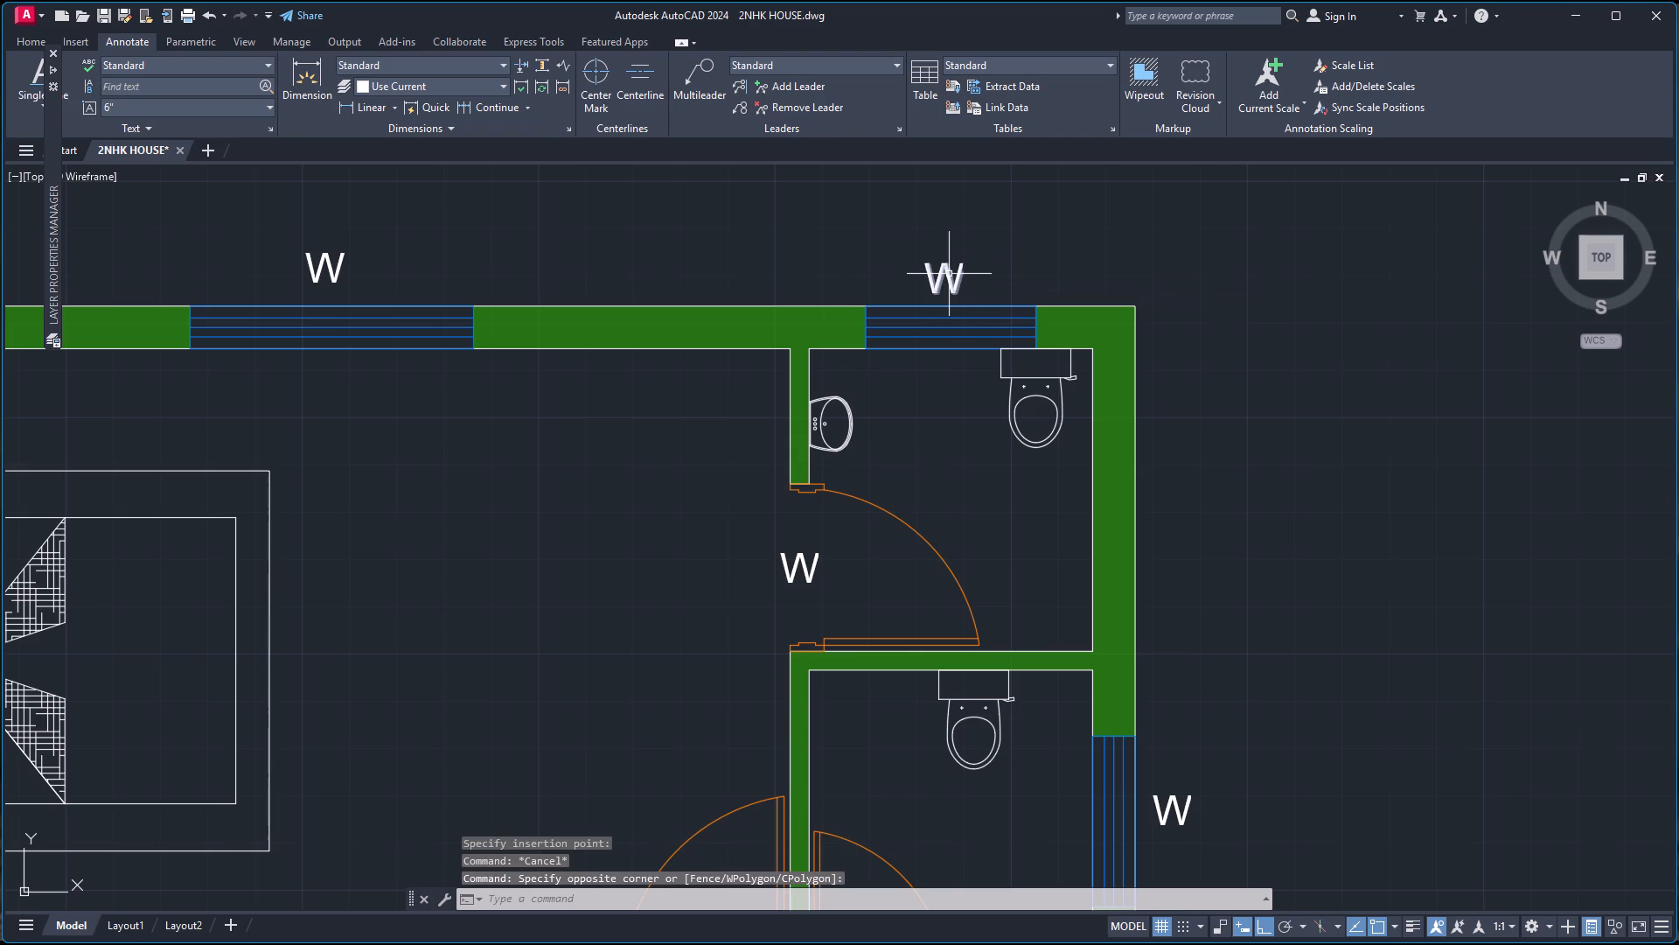
double_click(950, 274)
key(v)
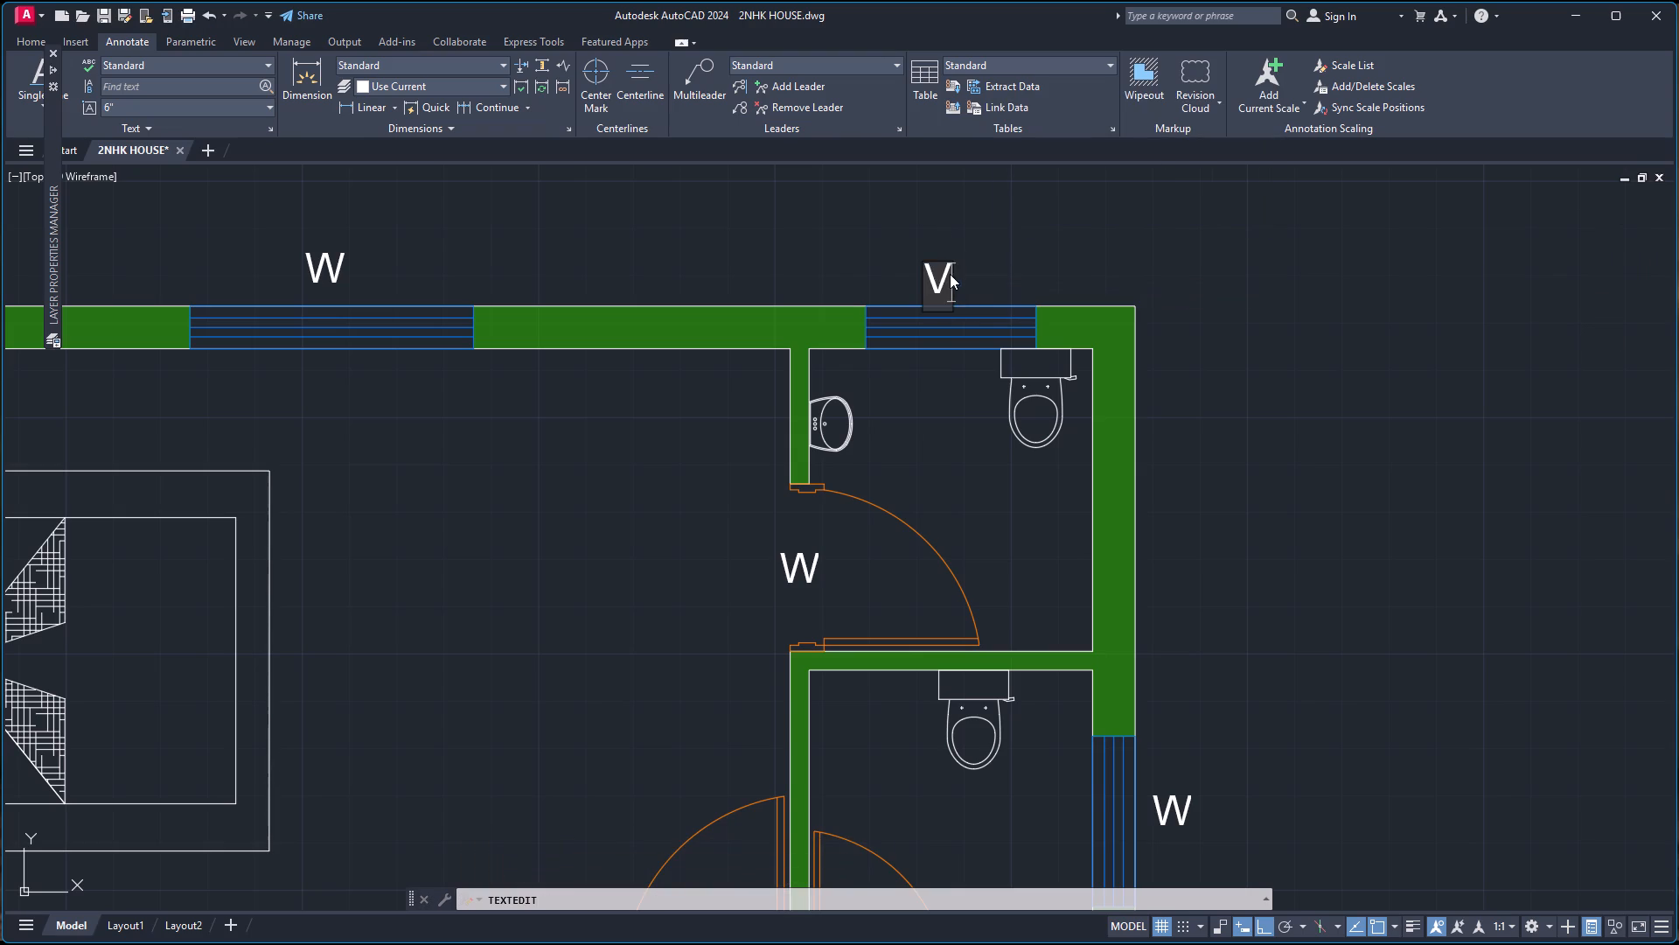
click(1276, 289)
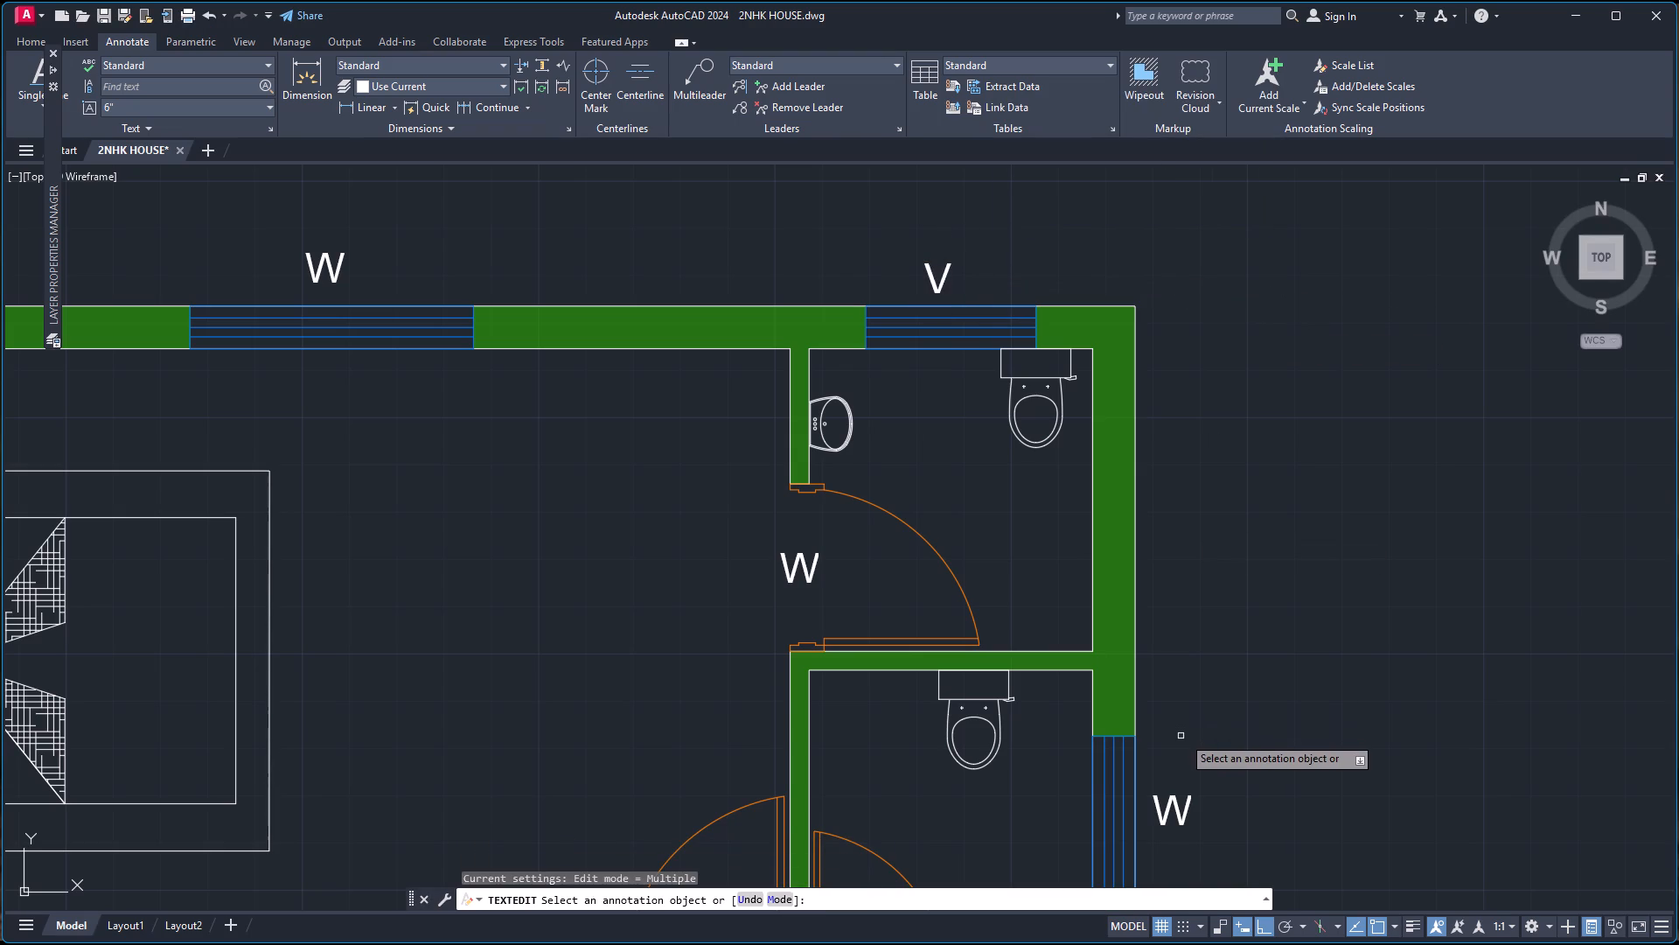
double_click(1166, 806)
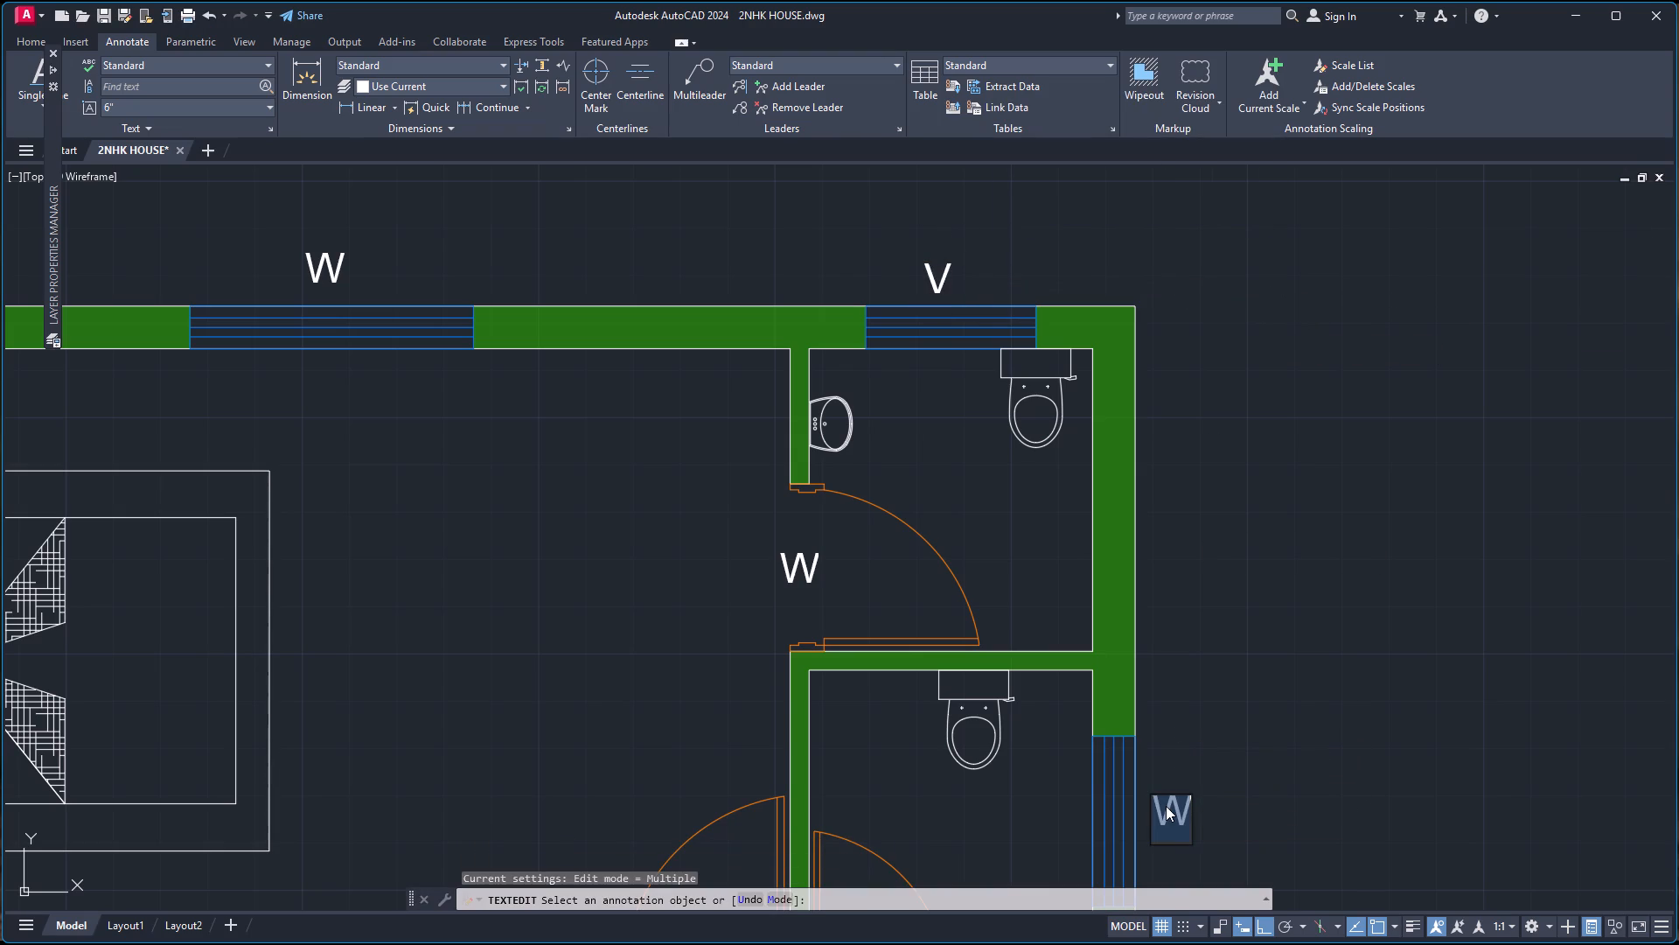
key(v)
click(1285, 723)
Change the label below the double entrance door to "MD".
scroll(1279, 738, down, 4)
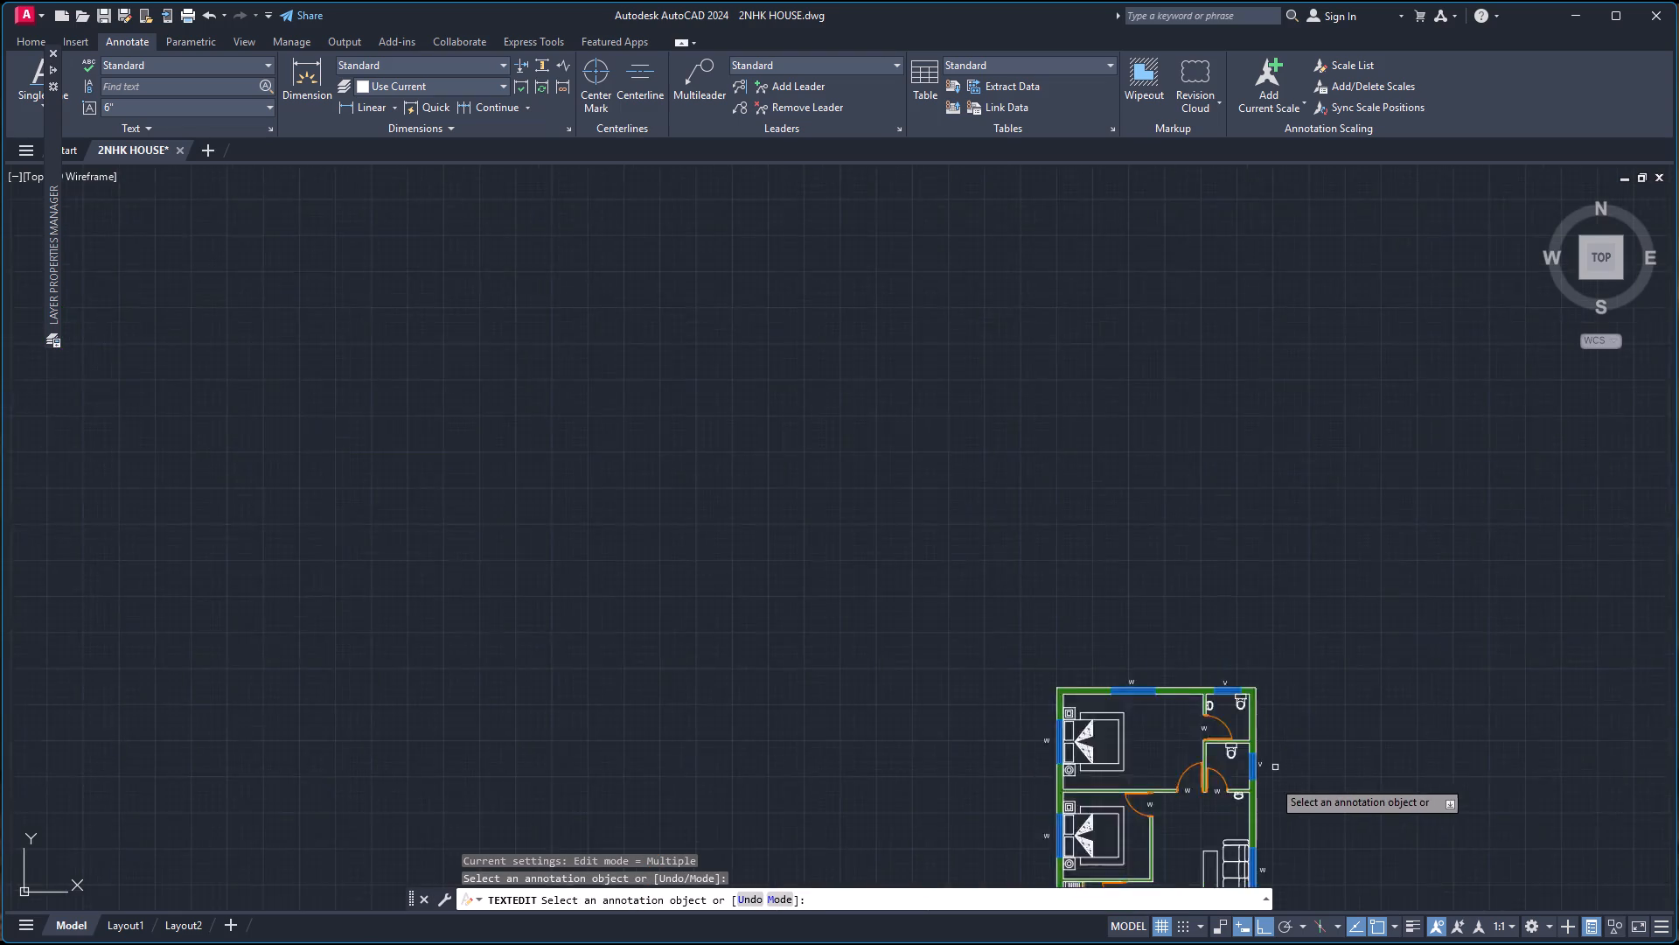
scroll(1271, 780, down, 1)
scroll(1324, 613, down, 3)
scroll(1324, 737, up, 5)
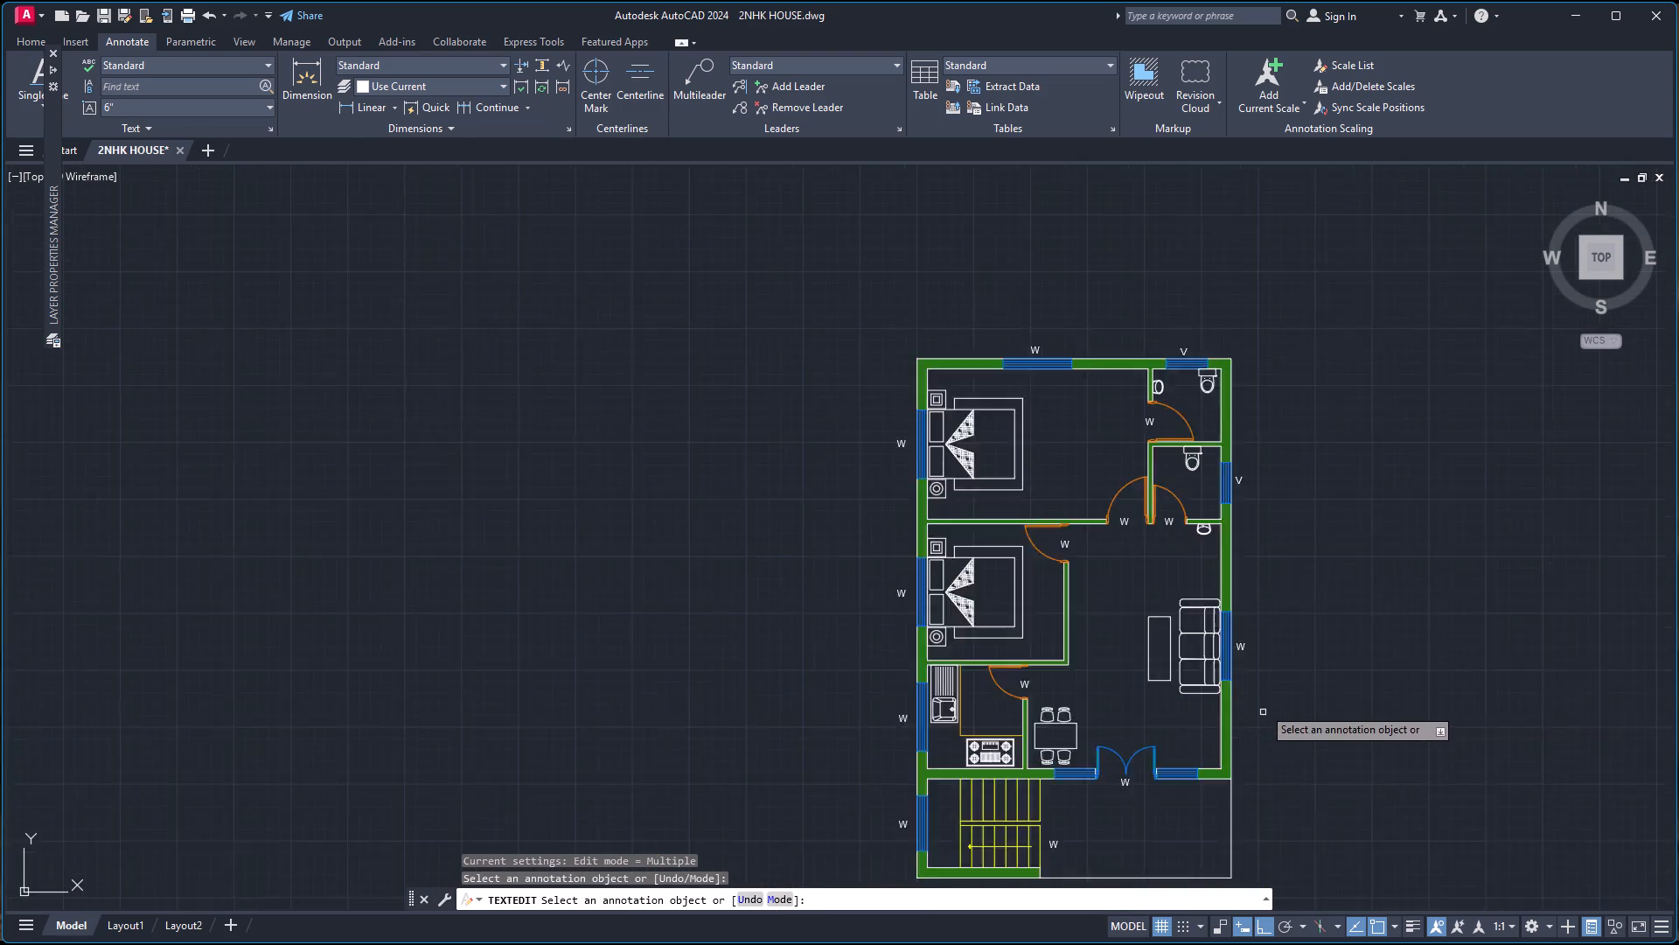
scroll(1263, 705, up, 3)
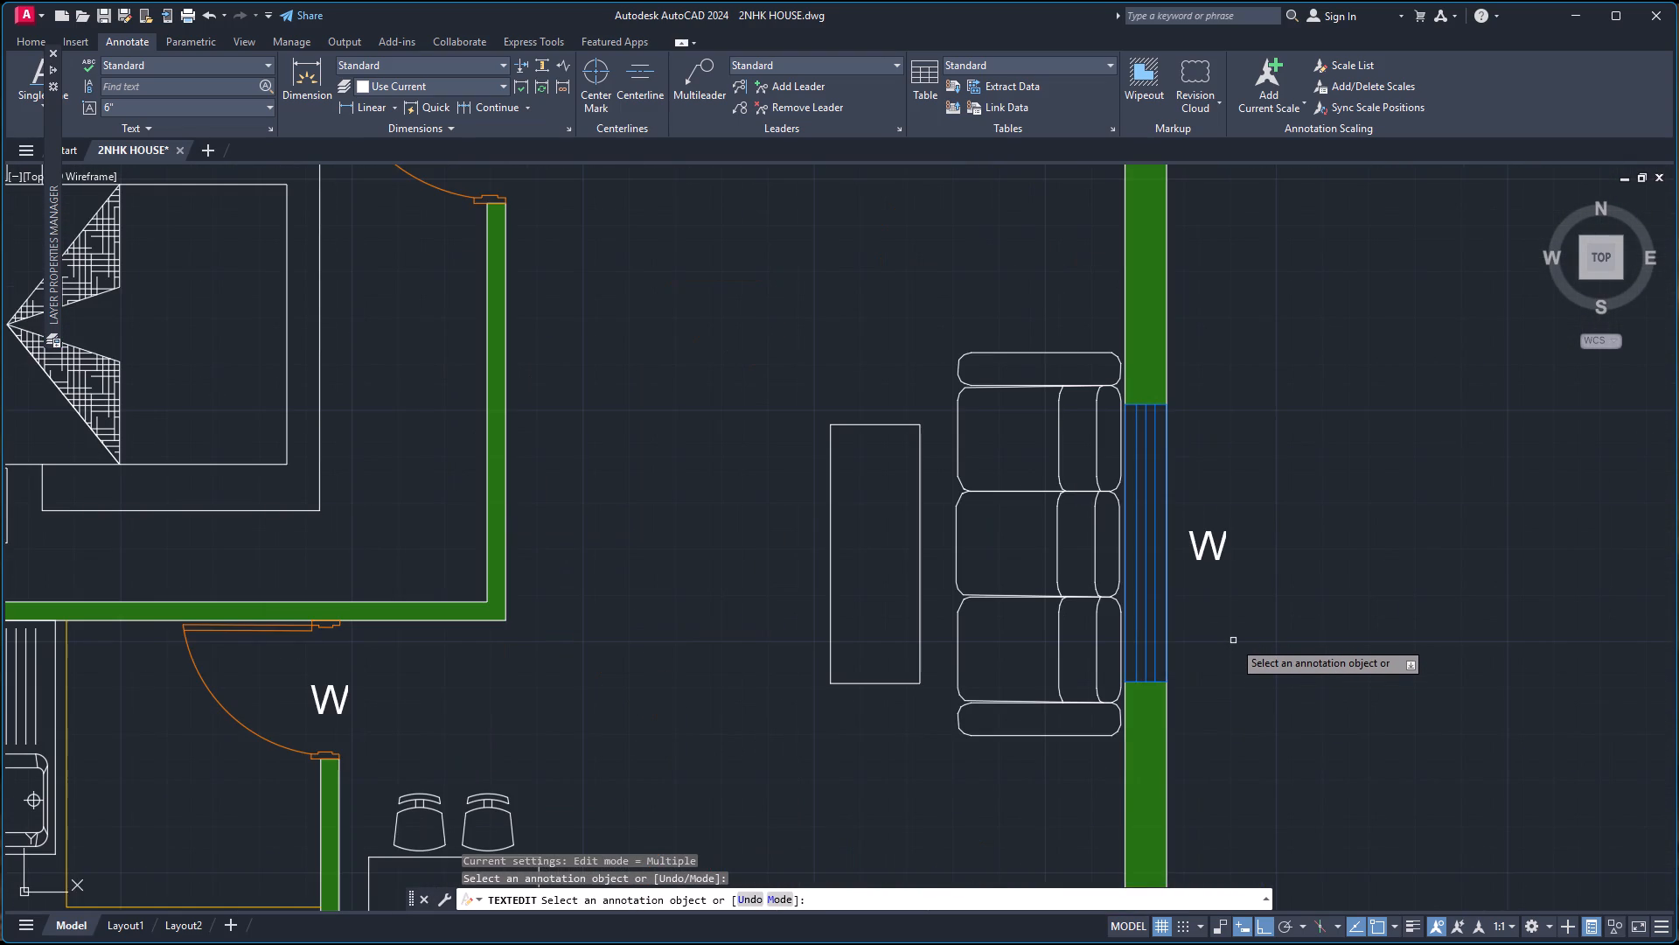
scroll(989, 762, down, 5)
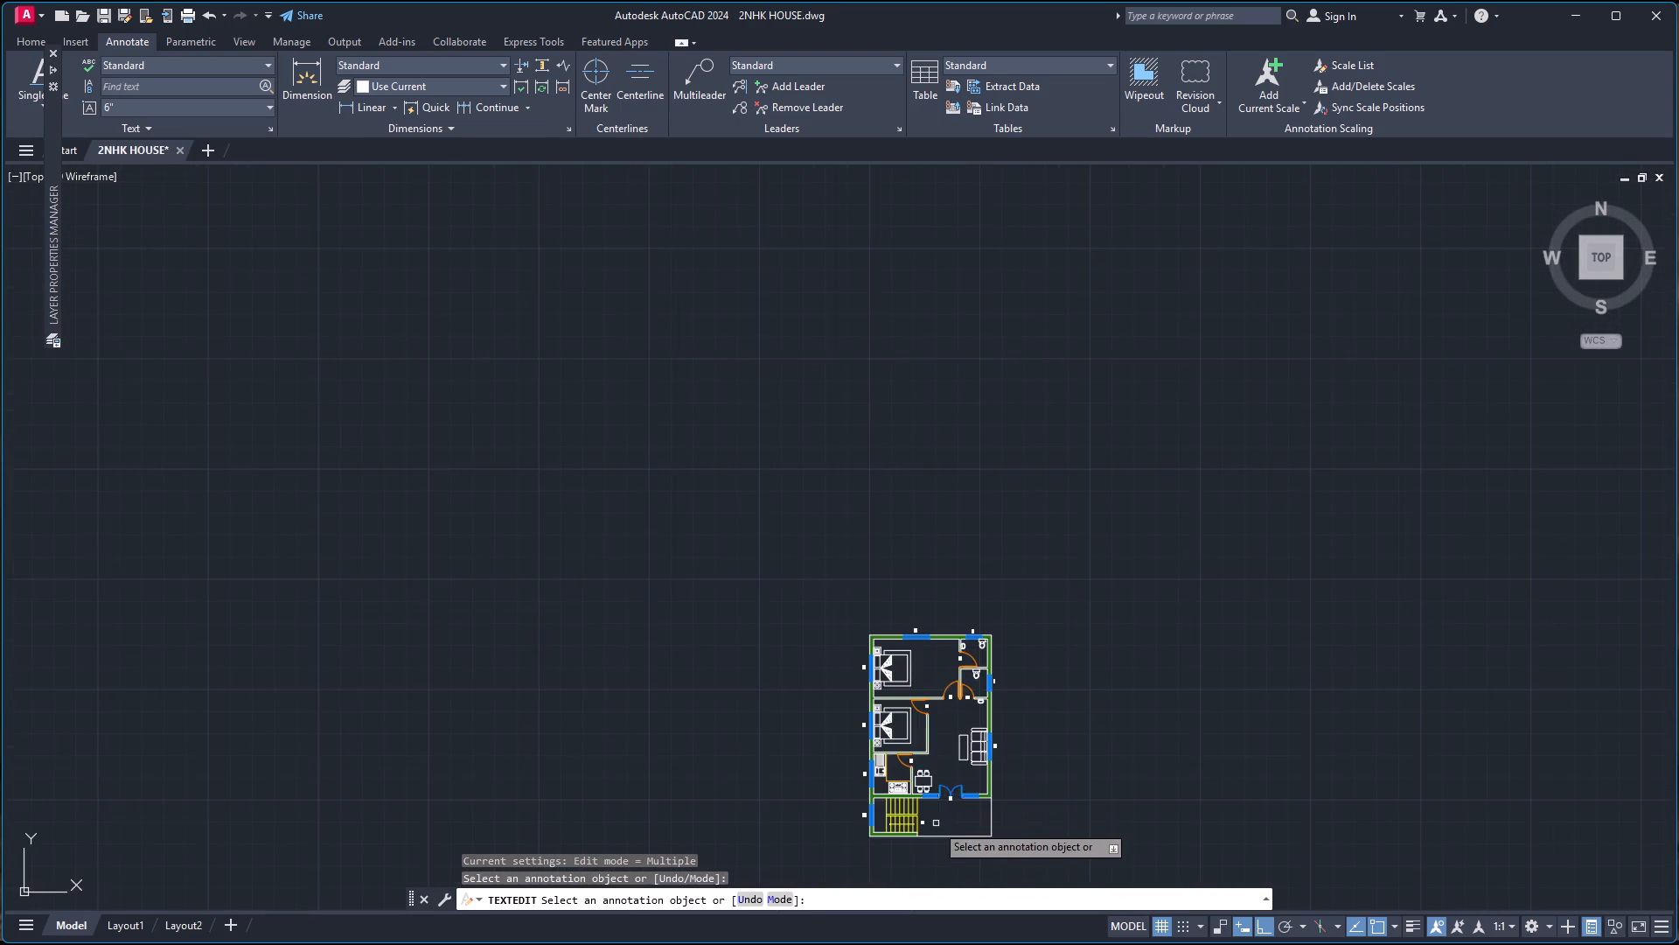
scroll(935, 811, up, 3)
double_click(979, 775)
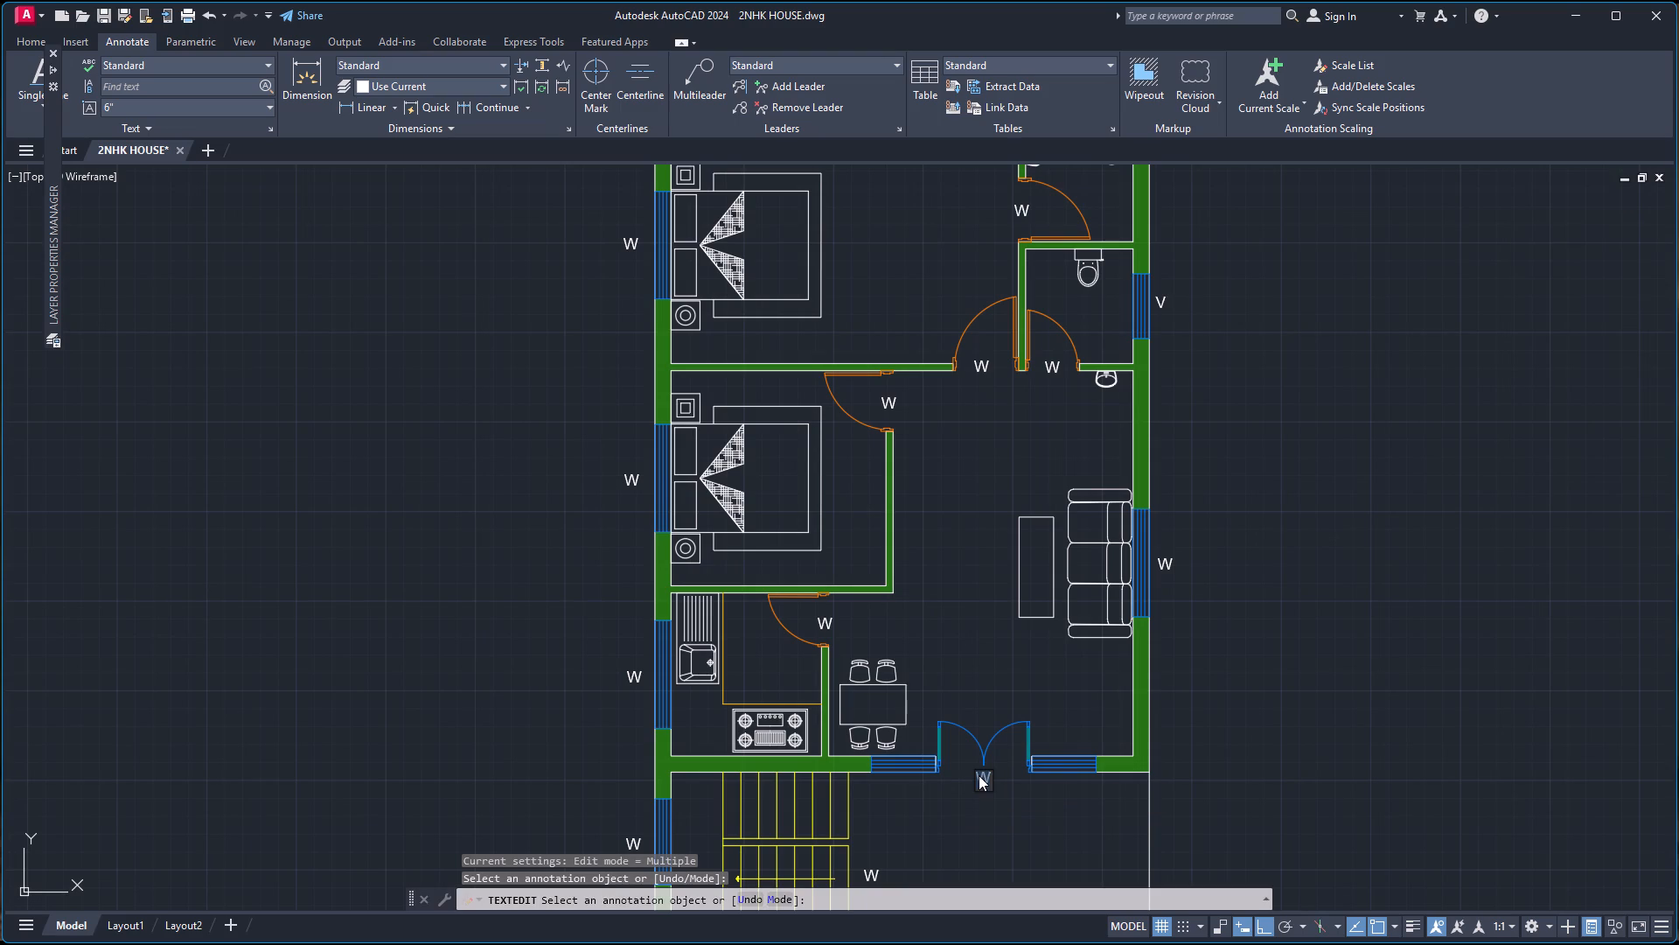
text(MD)
click(1368, 688)
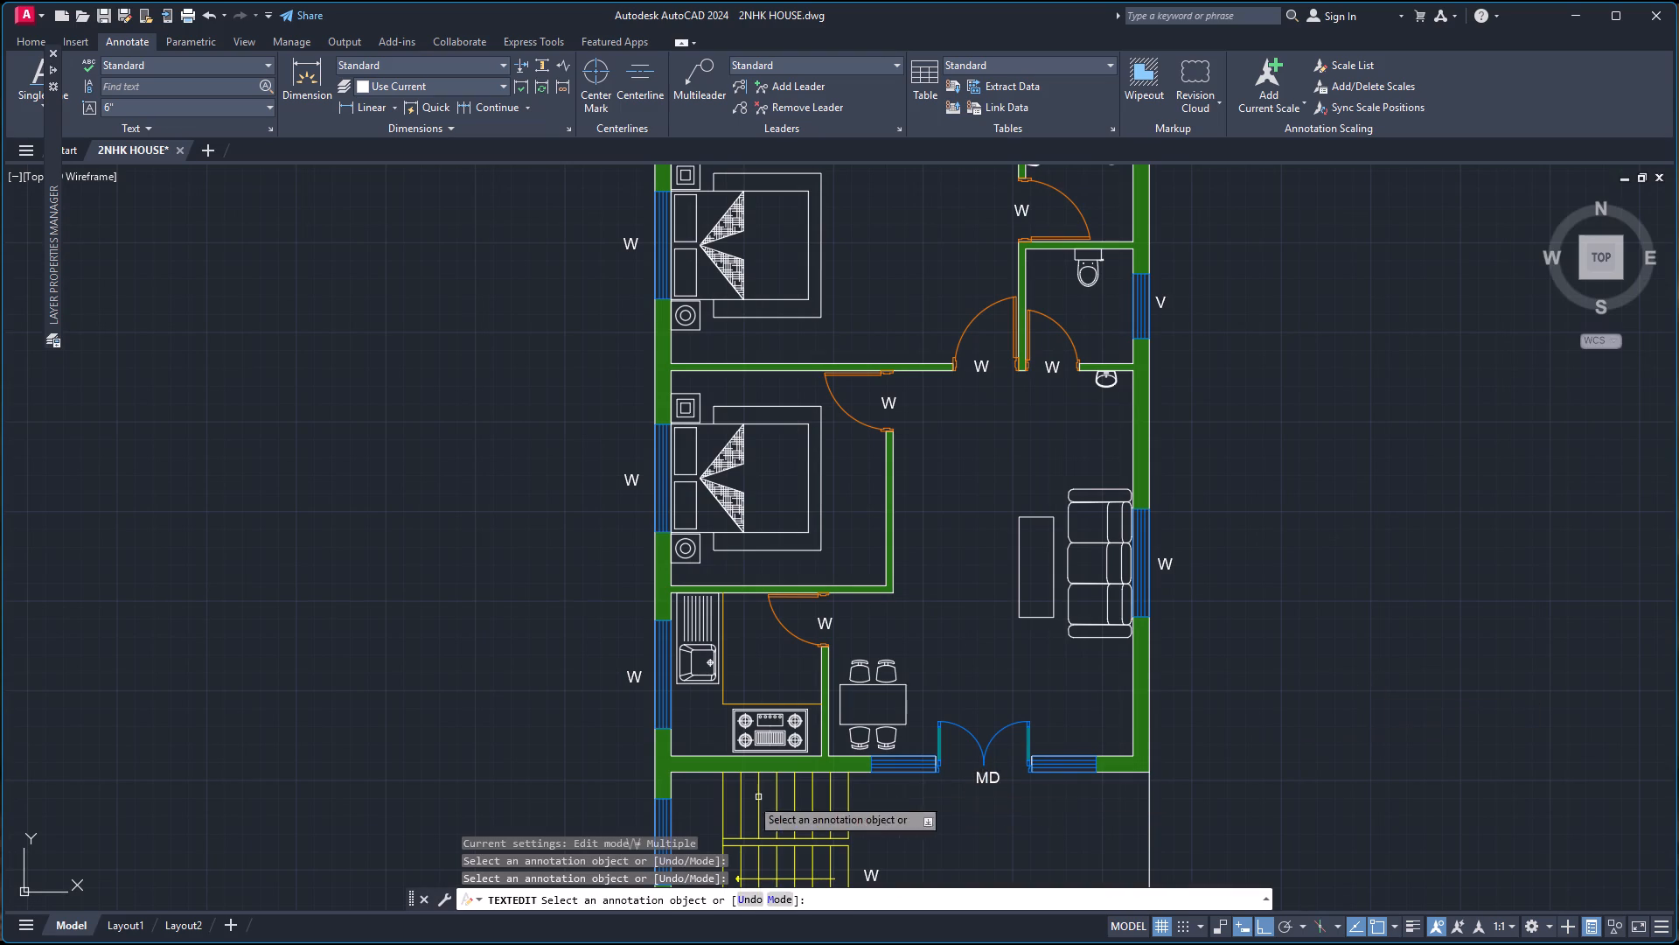
Change the label outside the staircase's west-wall window to "W1".
scroll(696, 791, down, 3)
scroll(680, 826, up, 4)
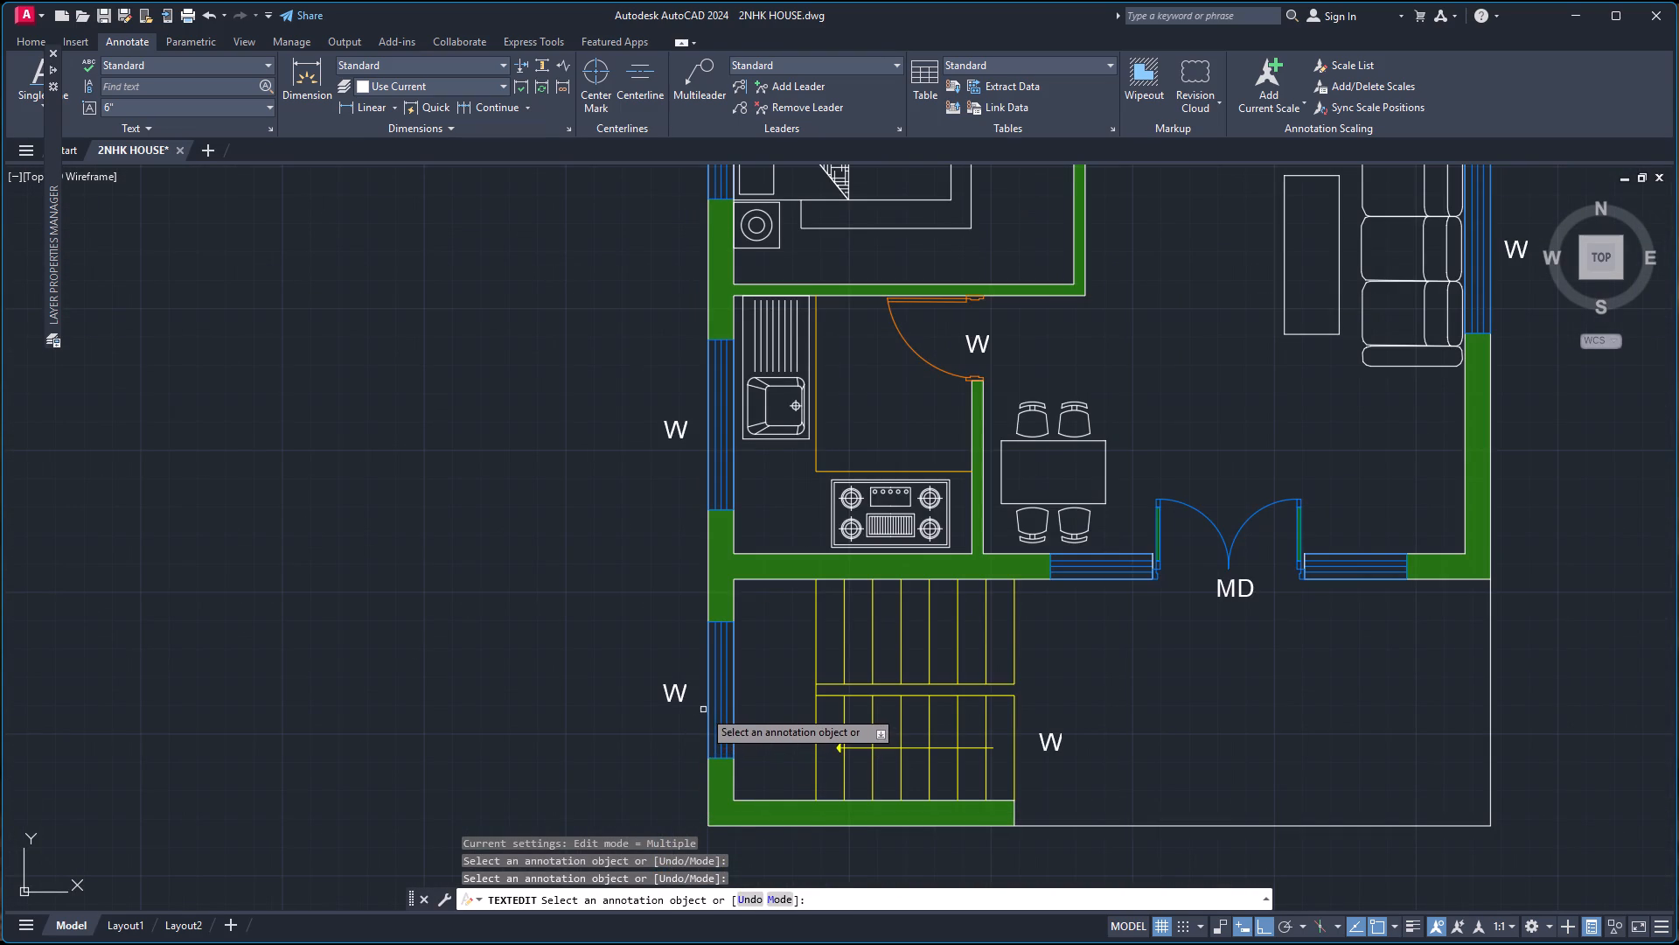
double_click(679, 695)
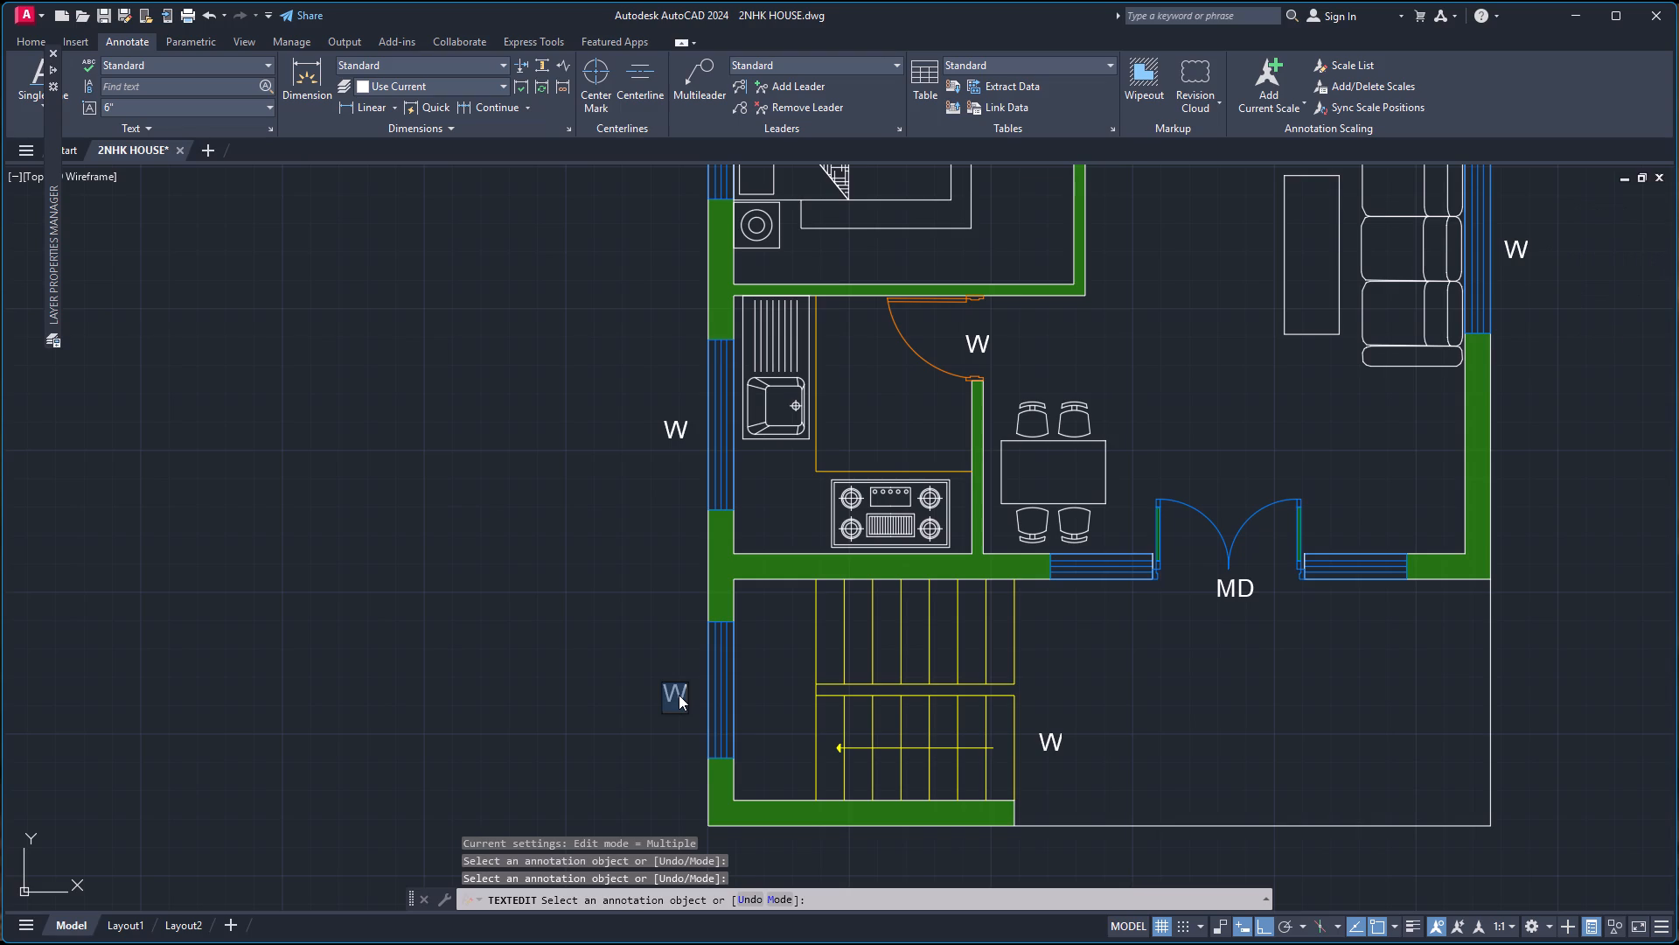
text(W1)
click(693, 554)
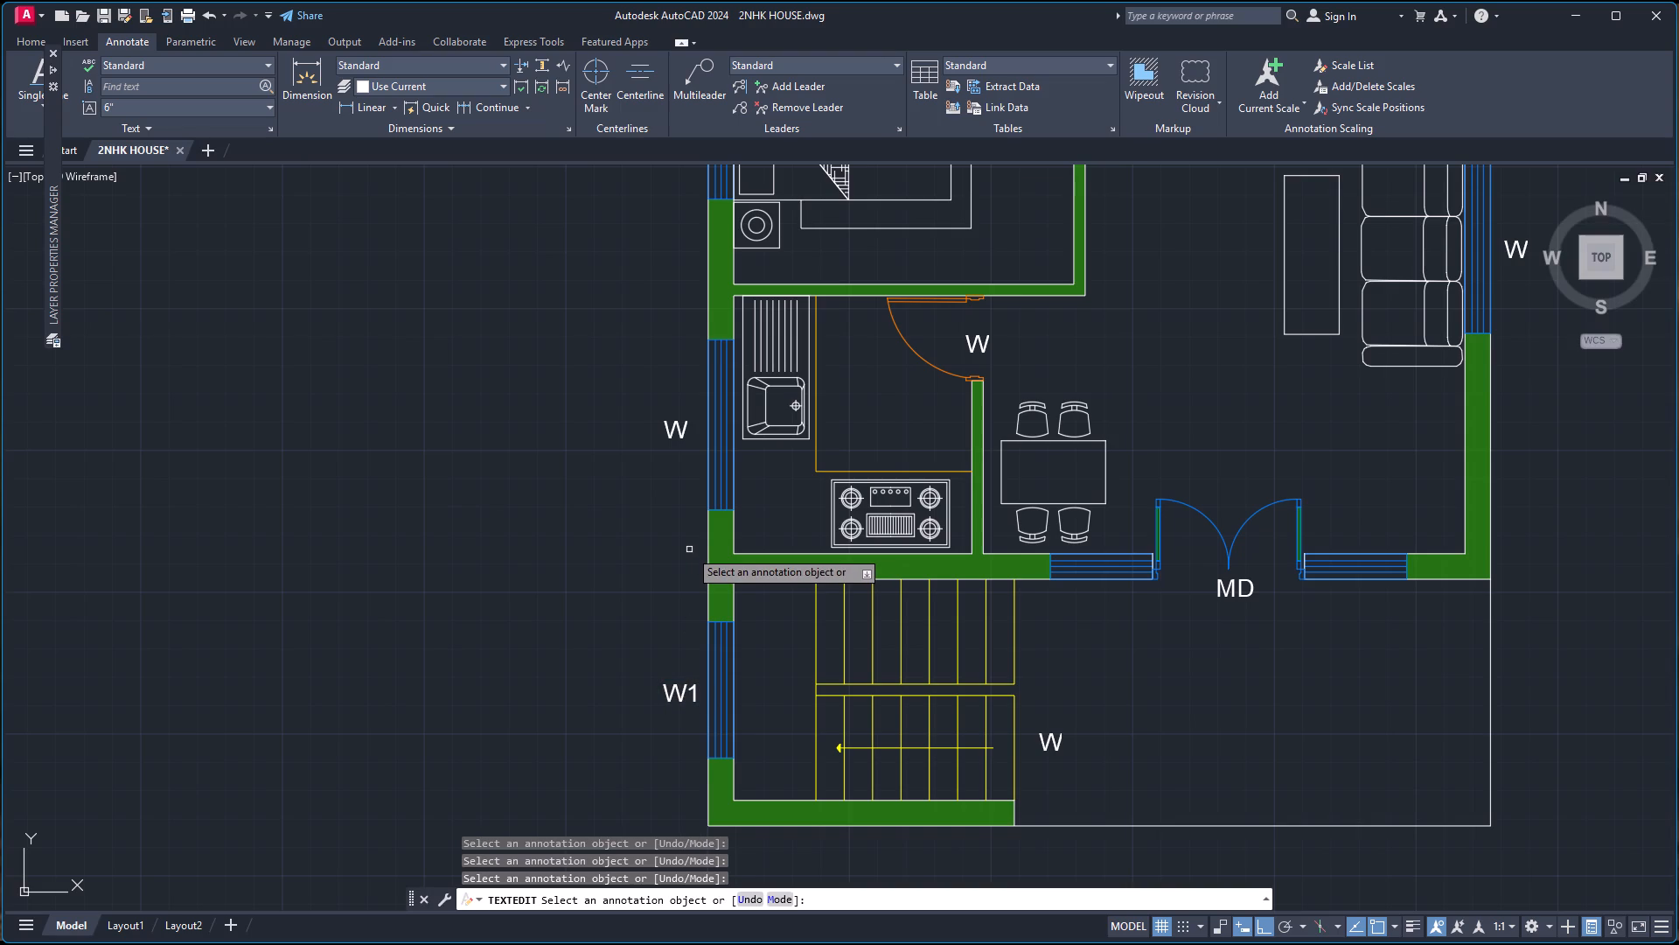
Change the labels in the kitchen and south bedroom door openings to "D".
scroll(709, 484, down, 4)
scroll(743, 400, up, 2)
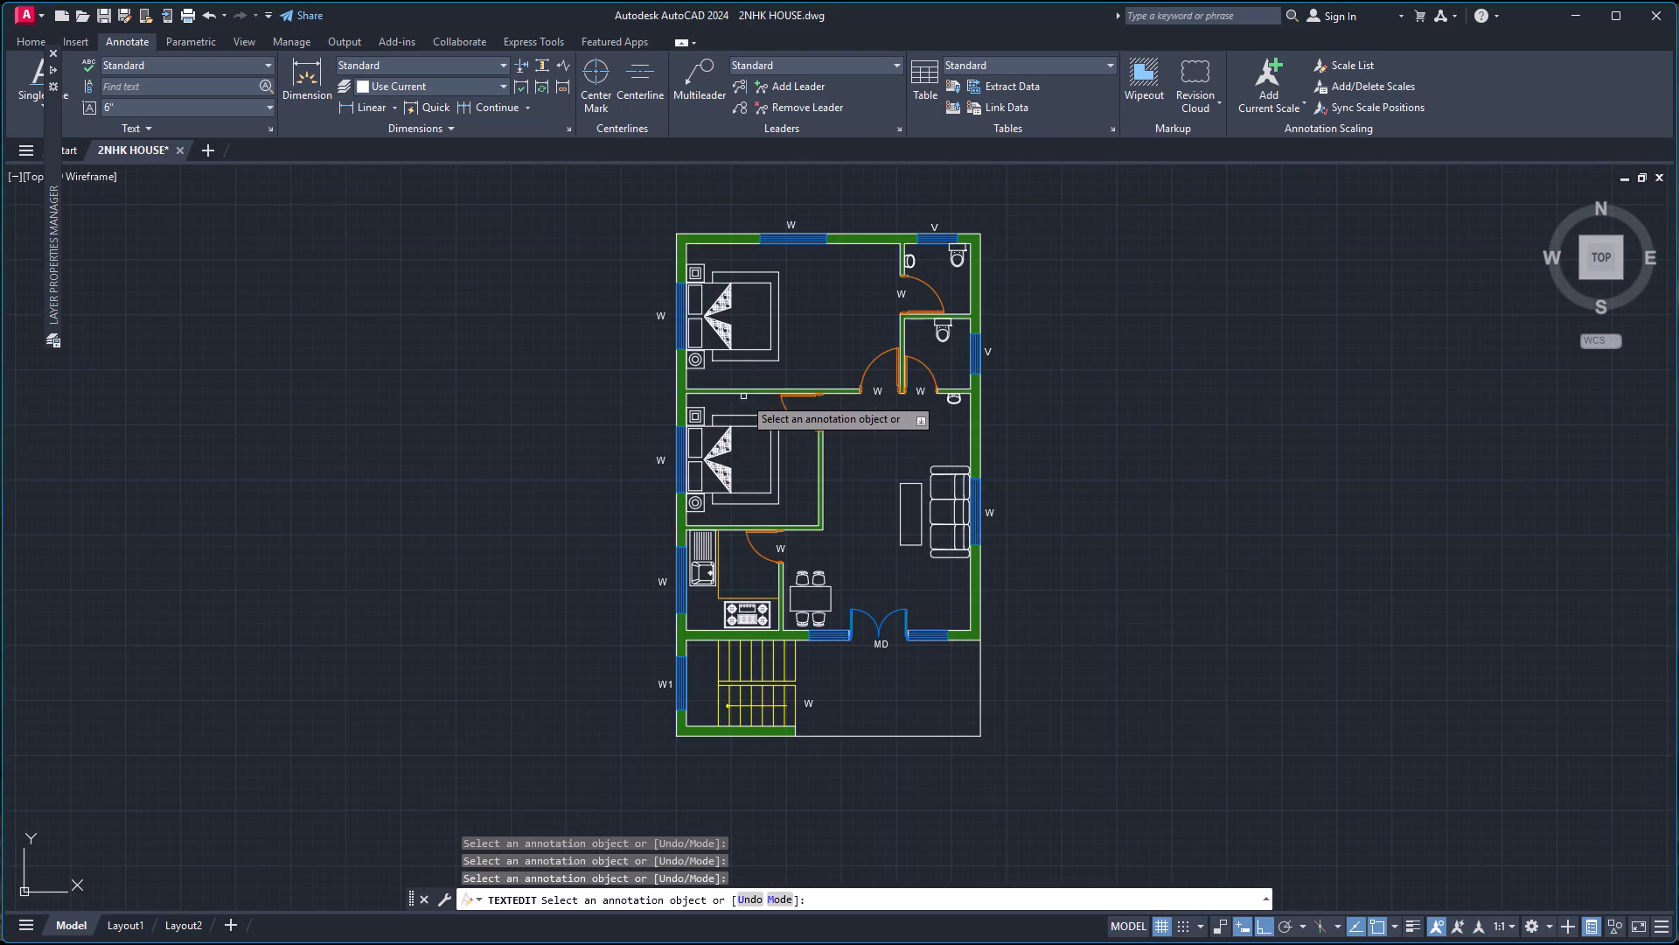
scroll(794, 566, up, 2)
double_click(757, 529)
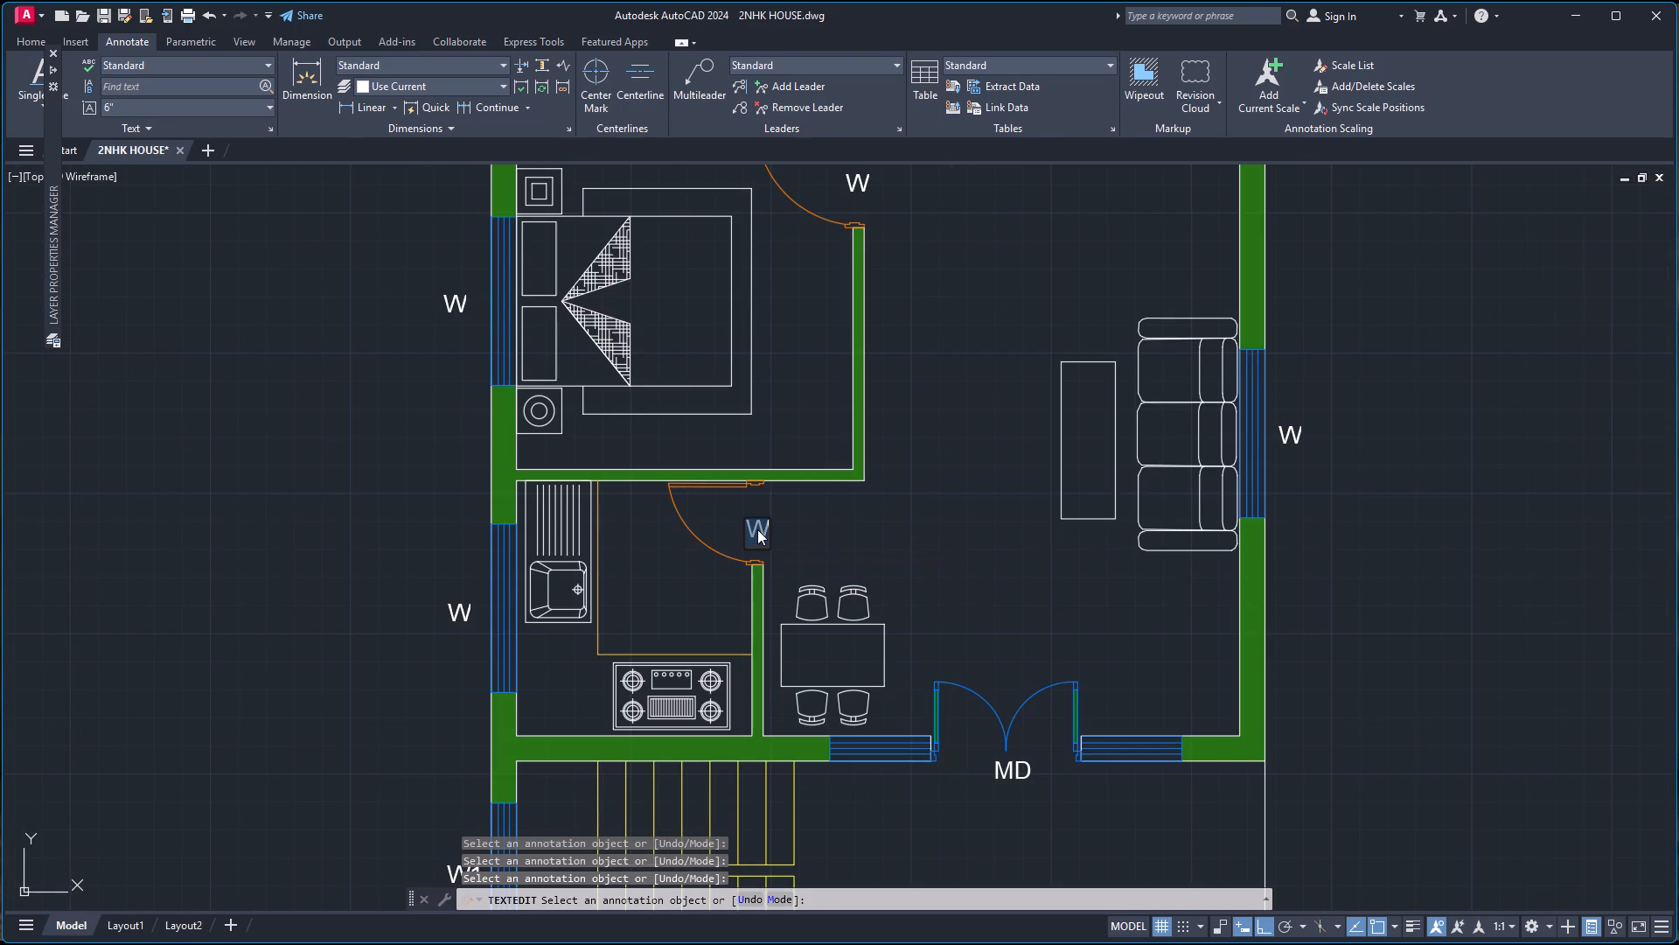
key(d)
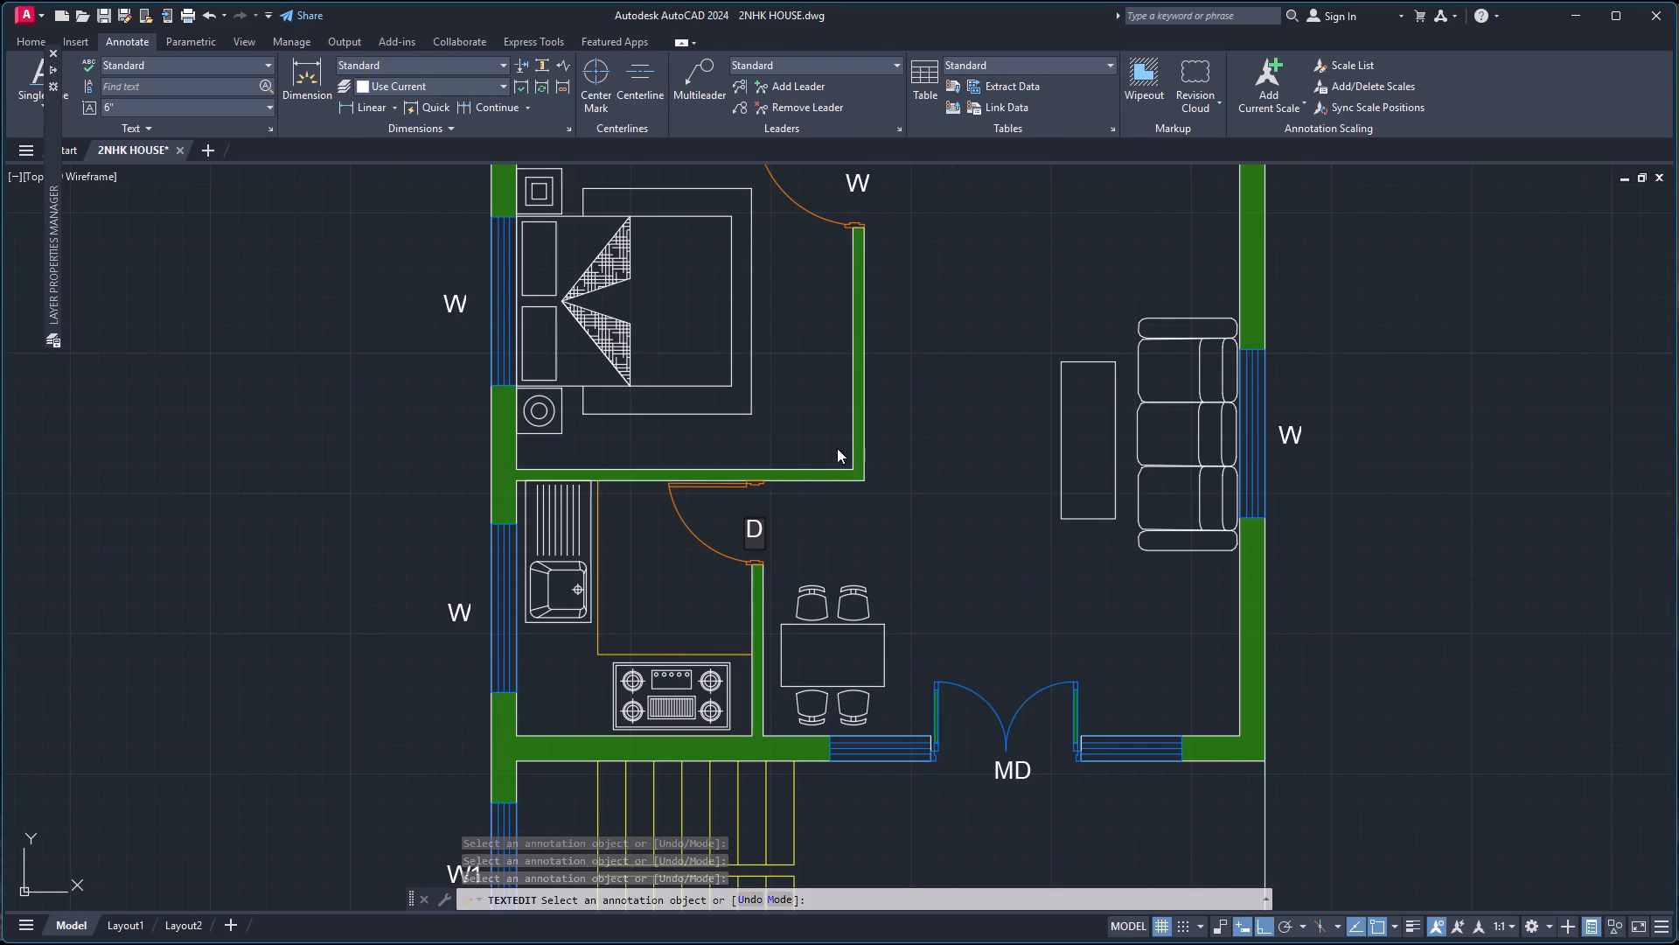
double_click(858, 187)
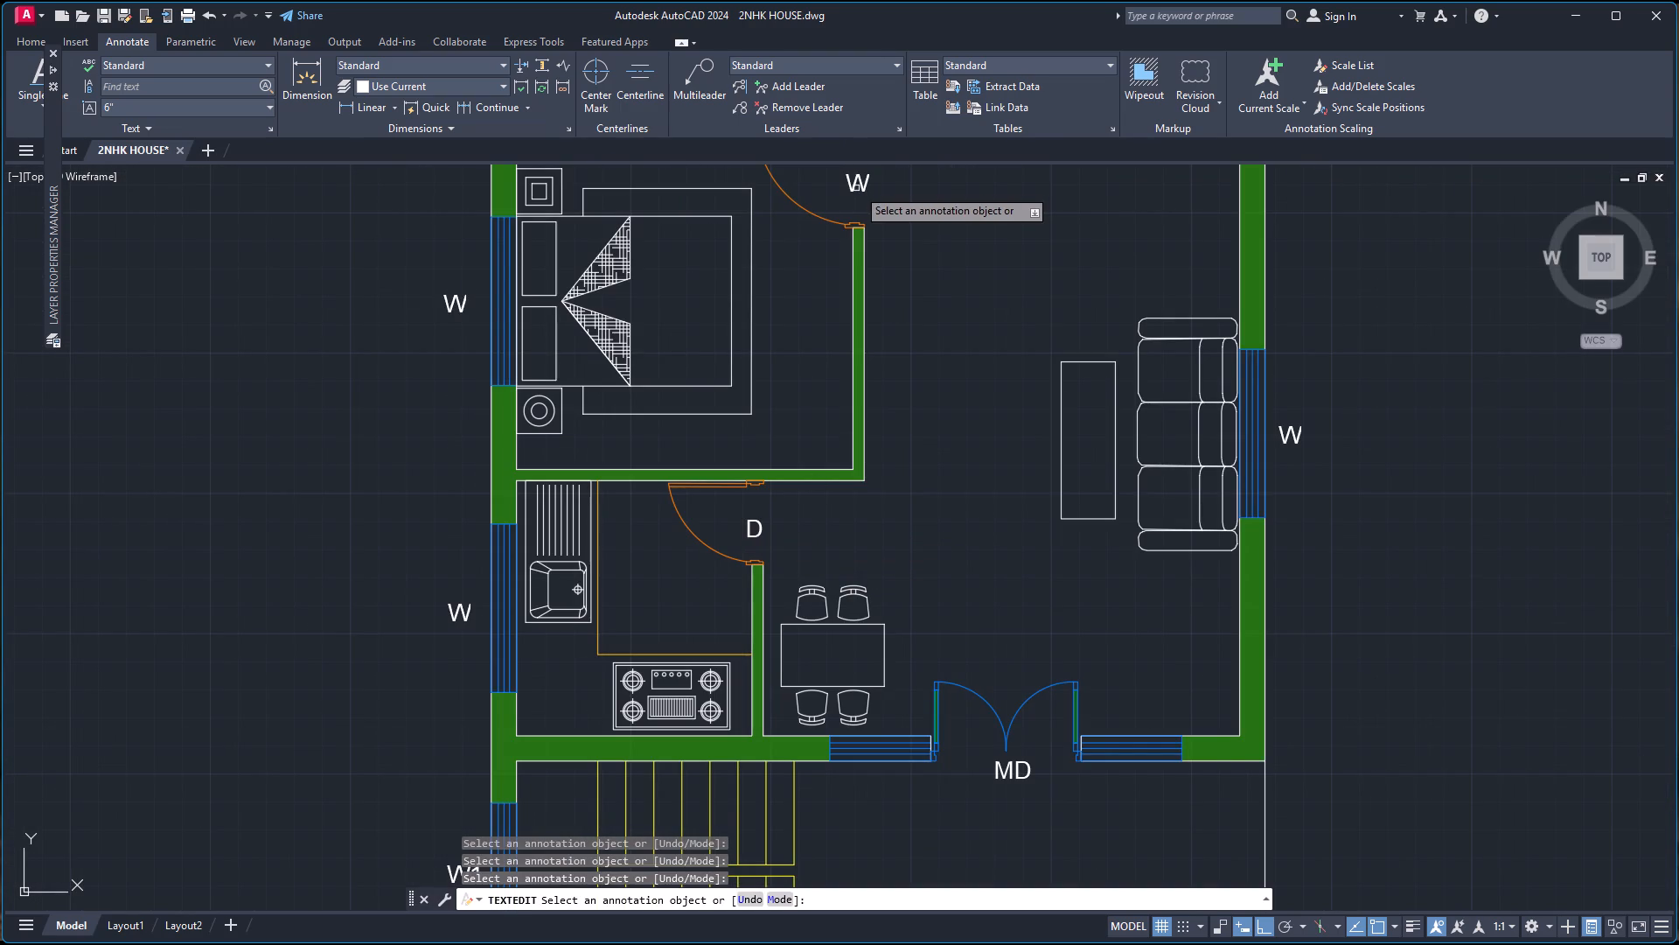
double_click(858, 178)
key(d)
Change the labels in the north bedroom and southern bathroom door openings to "D".
scroll(909, 207, down, 4)
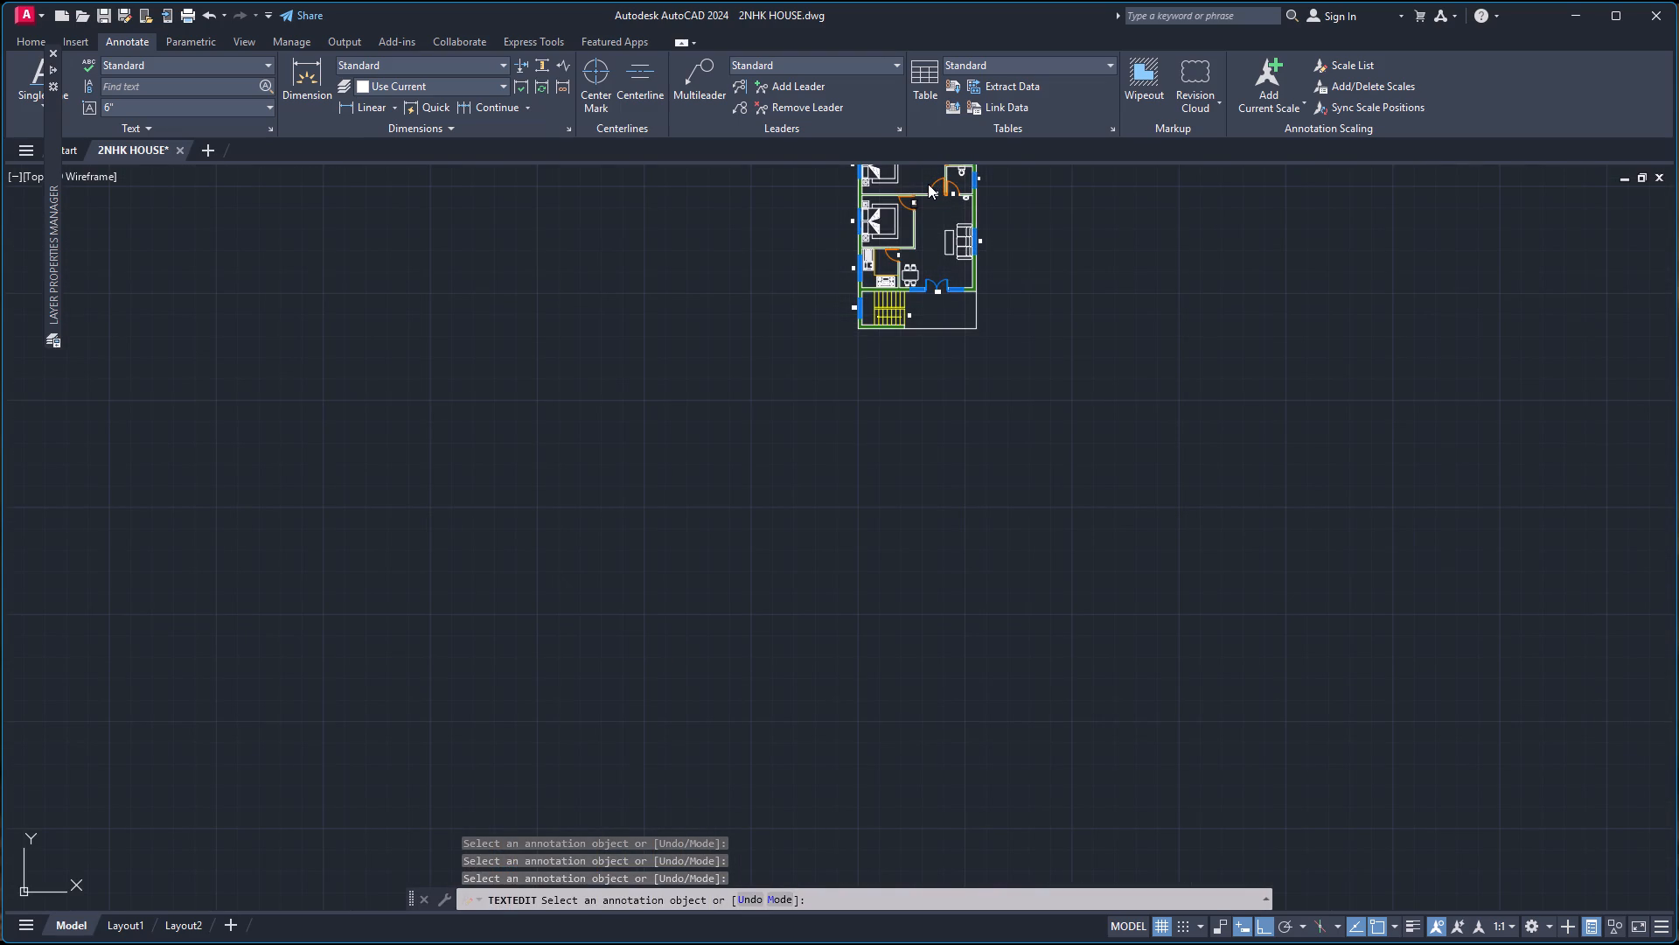
scroll(929, 184, down, 1)
scroll(943, 162, up, 7)
double_click(918, 367)
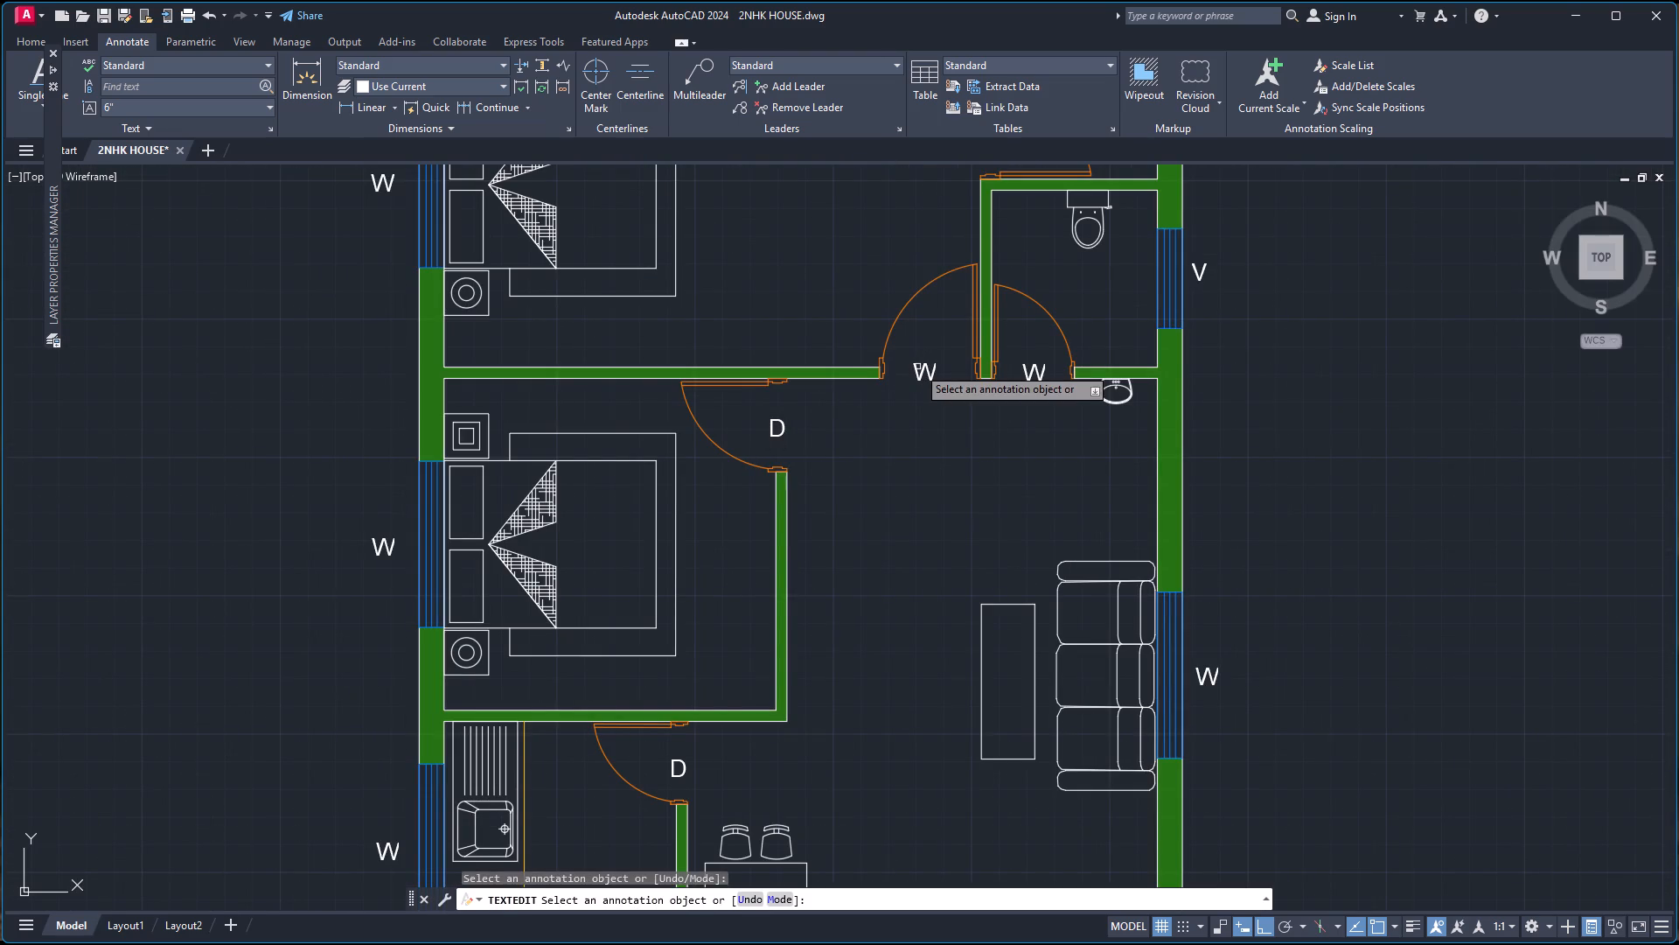
double_click(919, 366)
key(d)
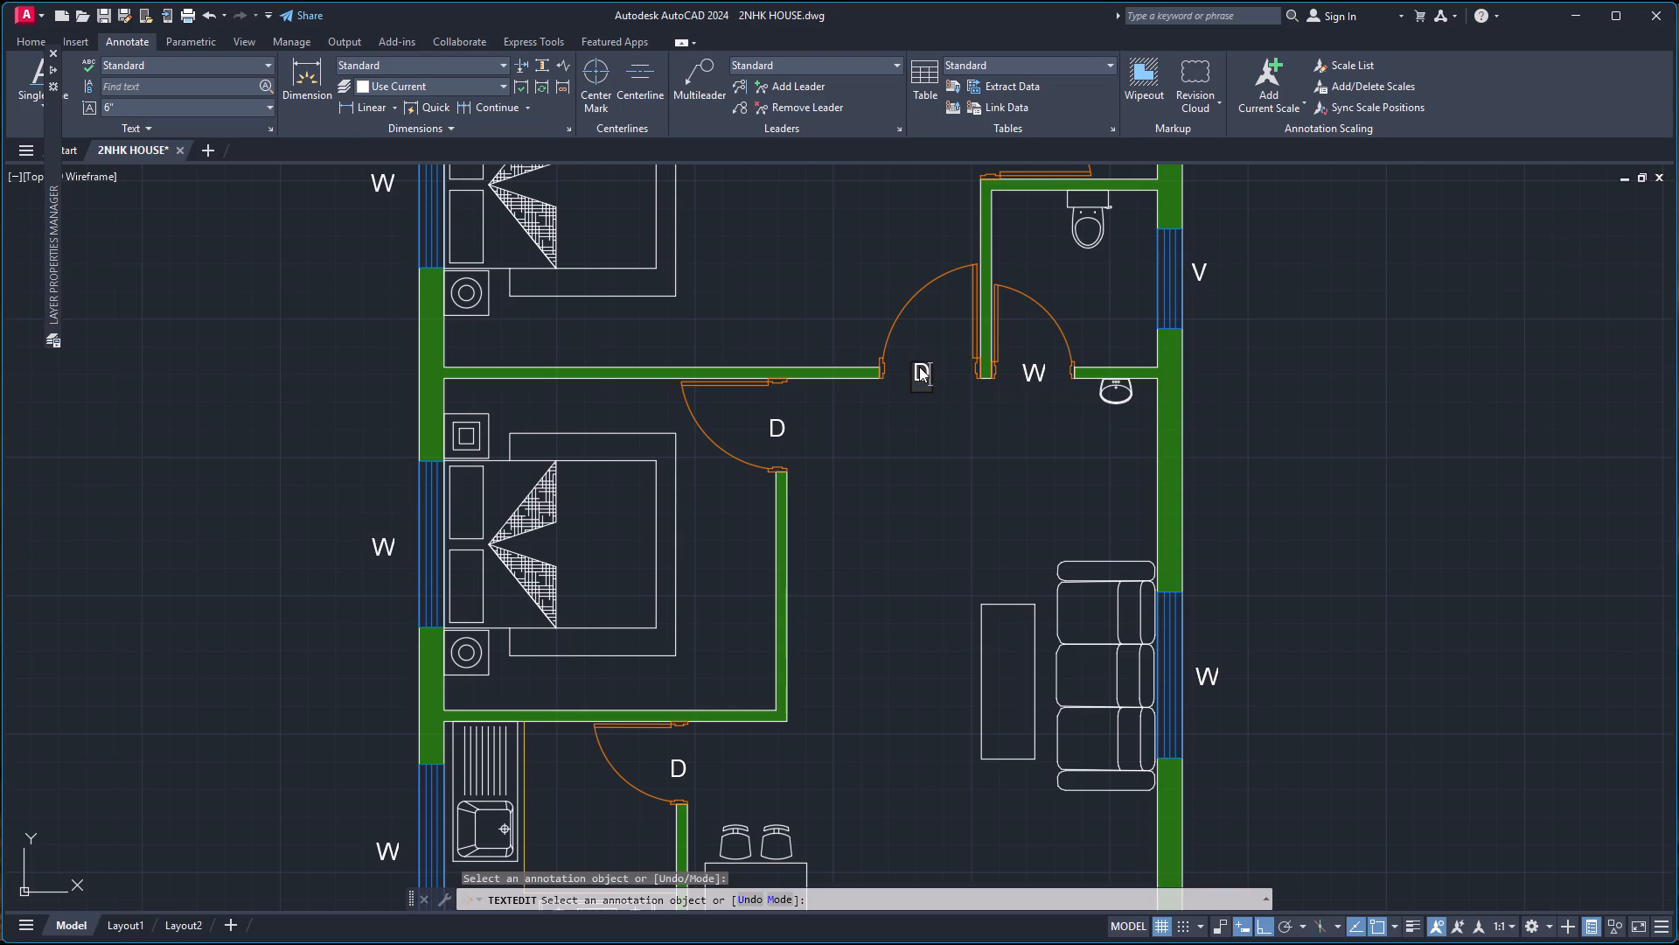
triple_click(1031, 368)
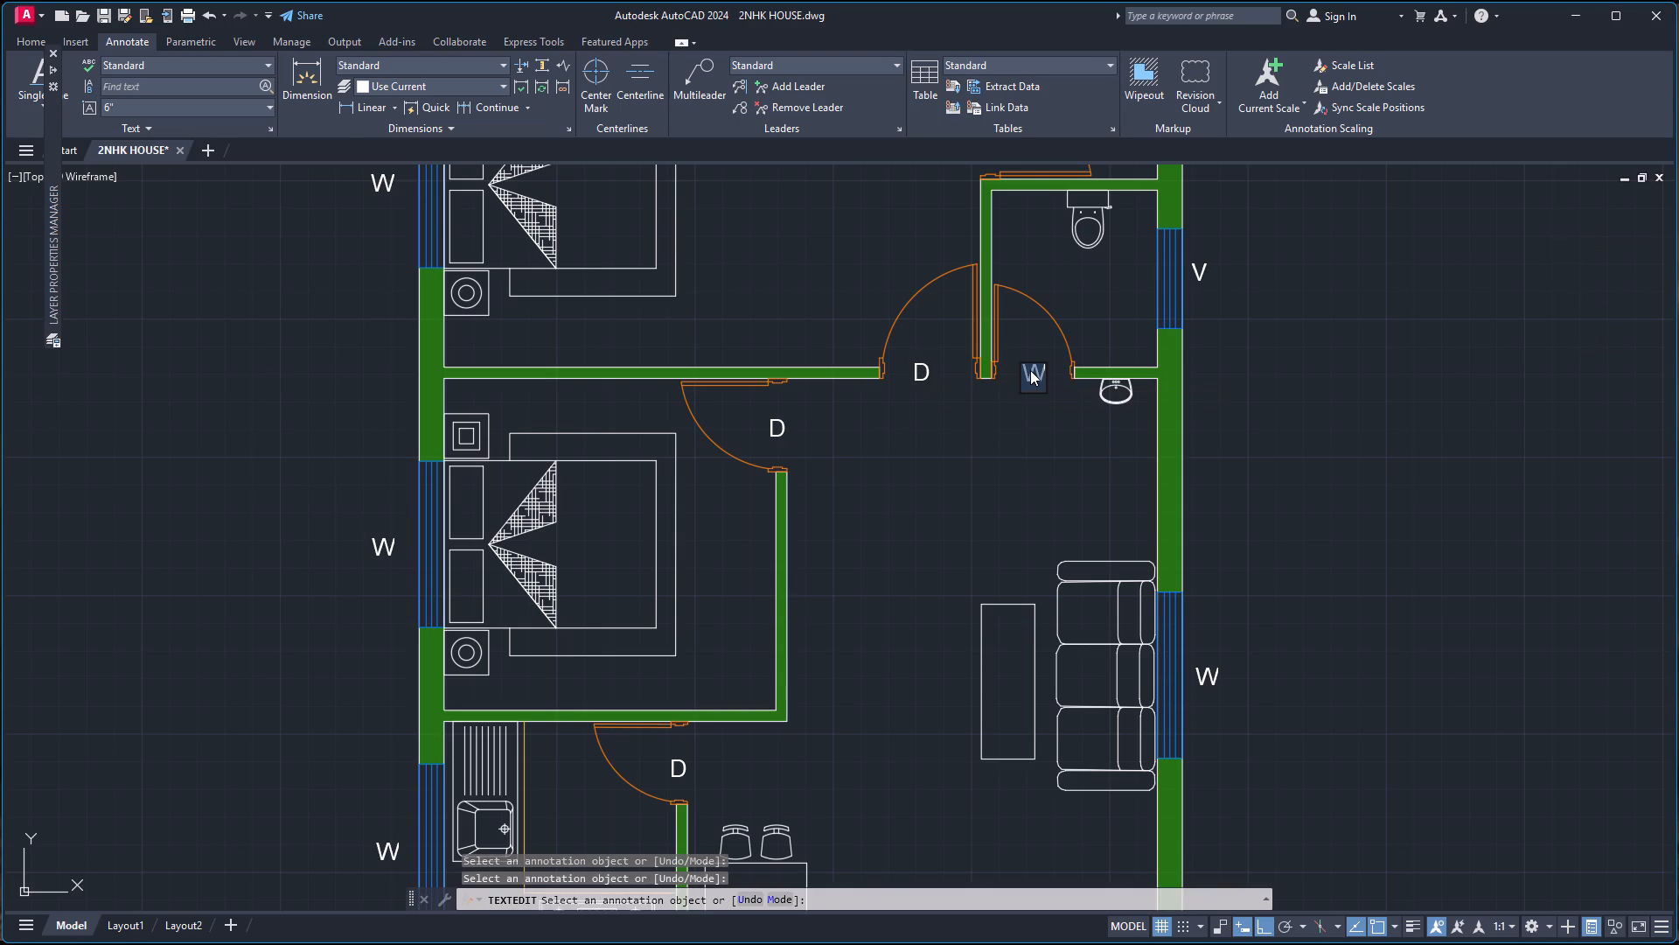
key(d)
Change the label in the northeast bathroom's door opening to "D" and end text editing.
scroll(1050, 223, down, 2)
scroll(1042, 192, up, 3)
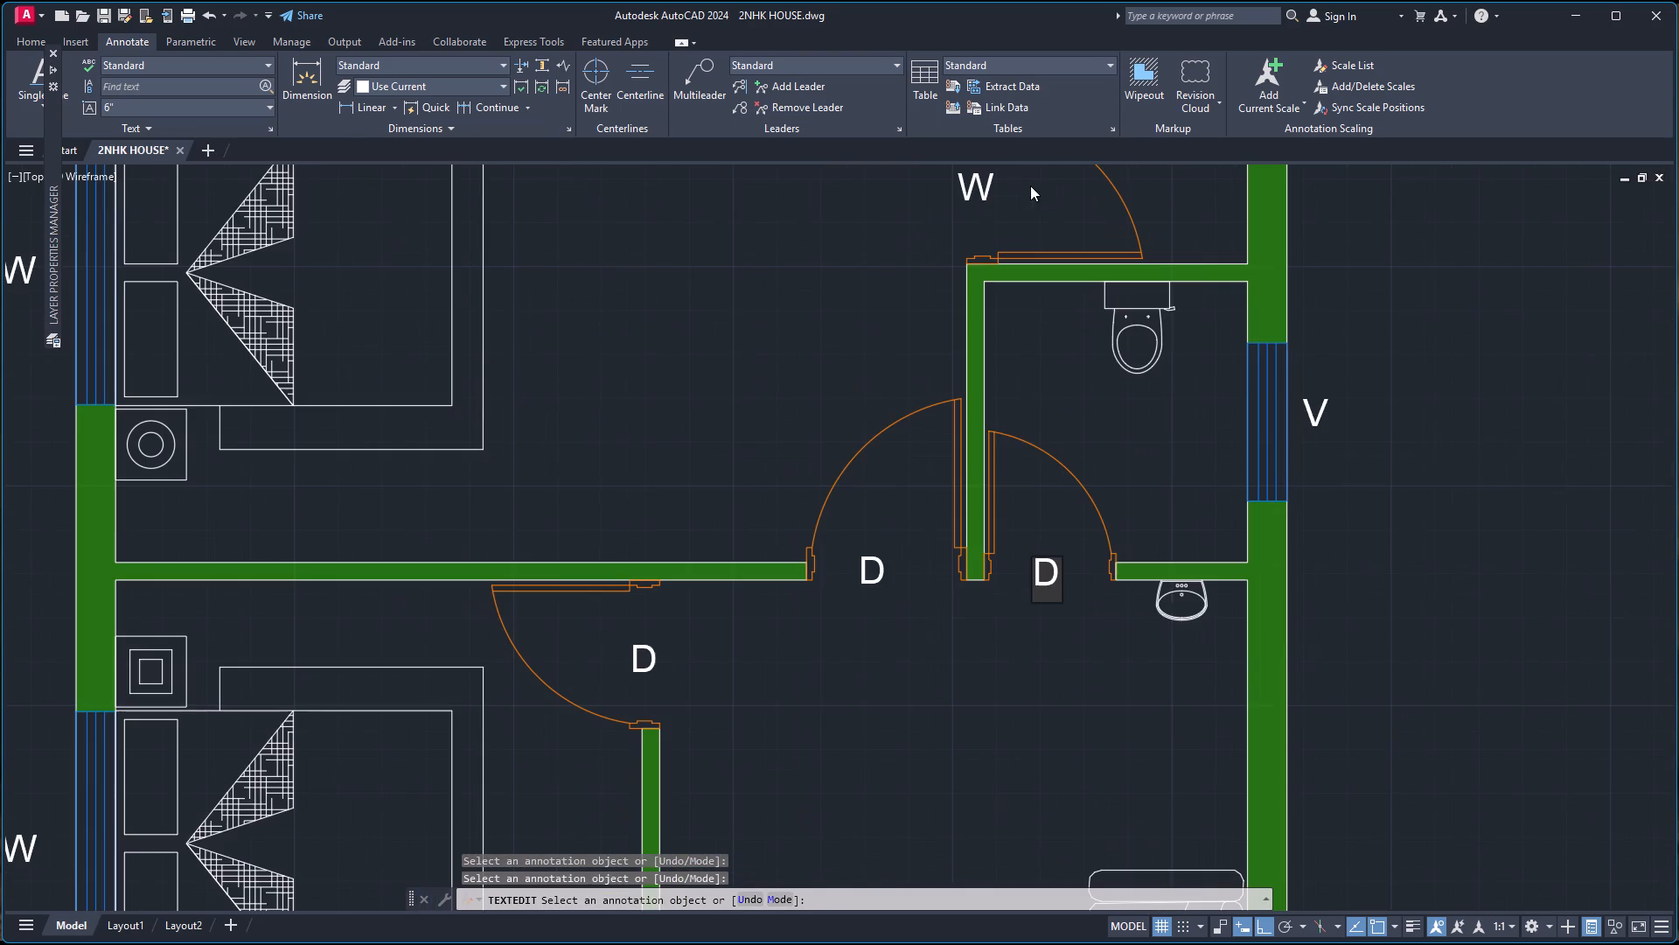
triple_click(976, 183)
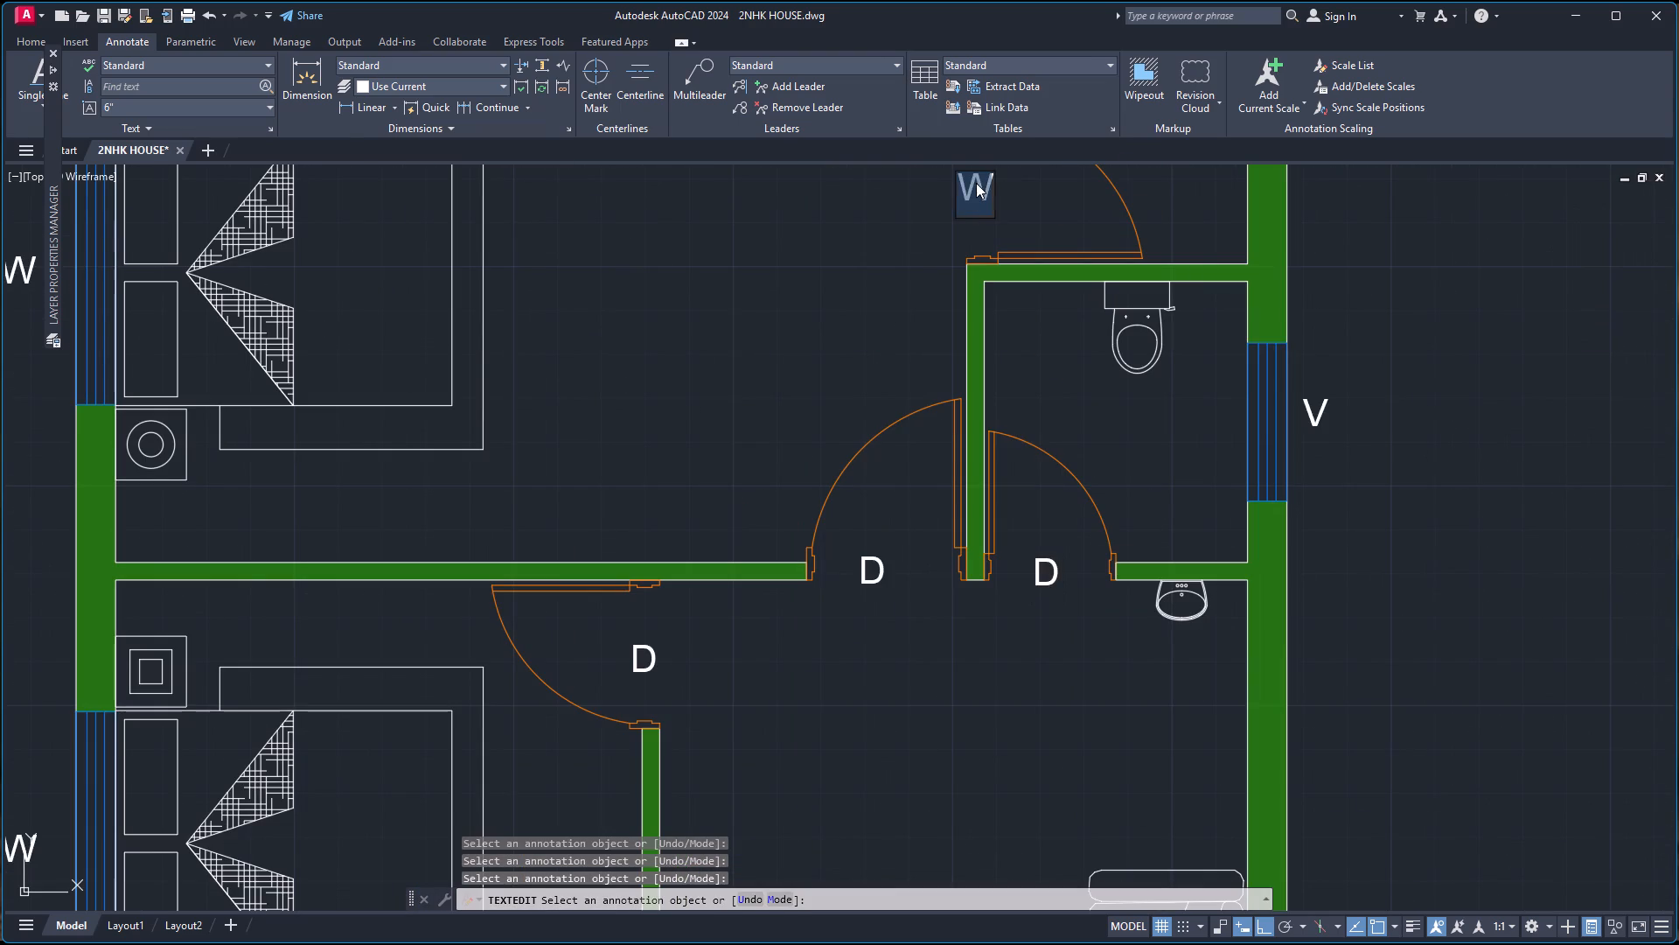
key(d)
click(1052, 230)
key(Escape)
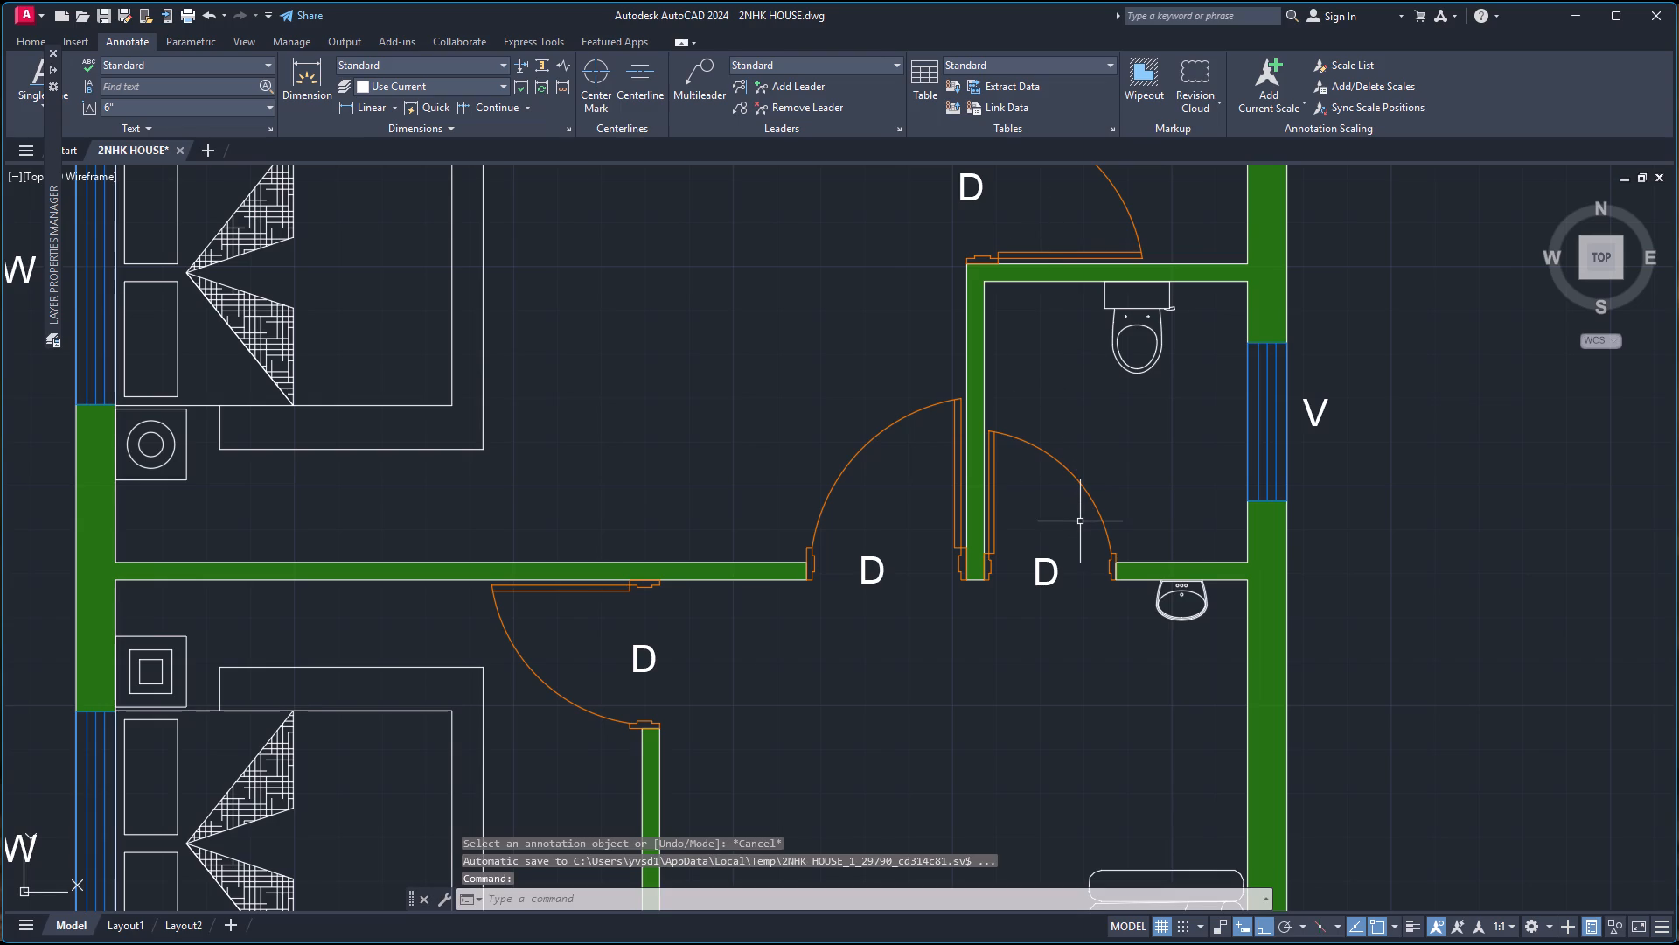
Select all text labels similar to the southern bathroom's V label and enclose them in variable-size circles with TCIRCLE, using offset factor 0.4.
scroll(1081, 488, down, 2)
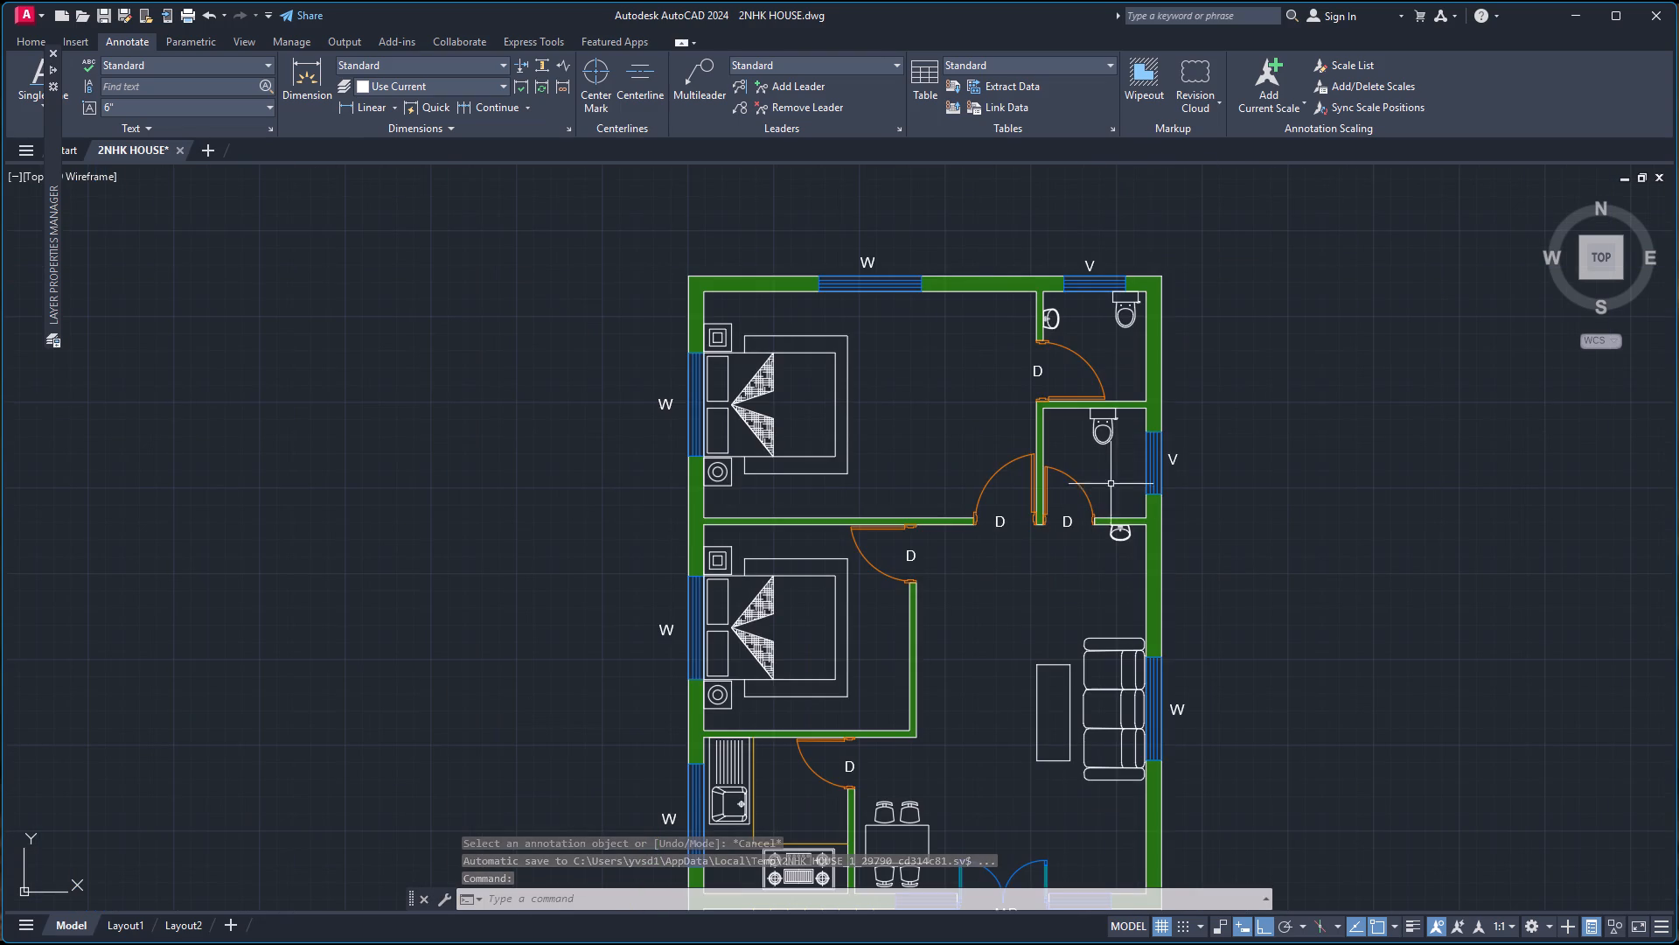
click(1171, 458)
right_click(1171, 458)
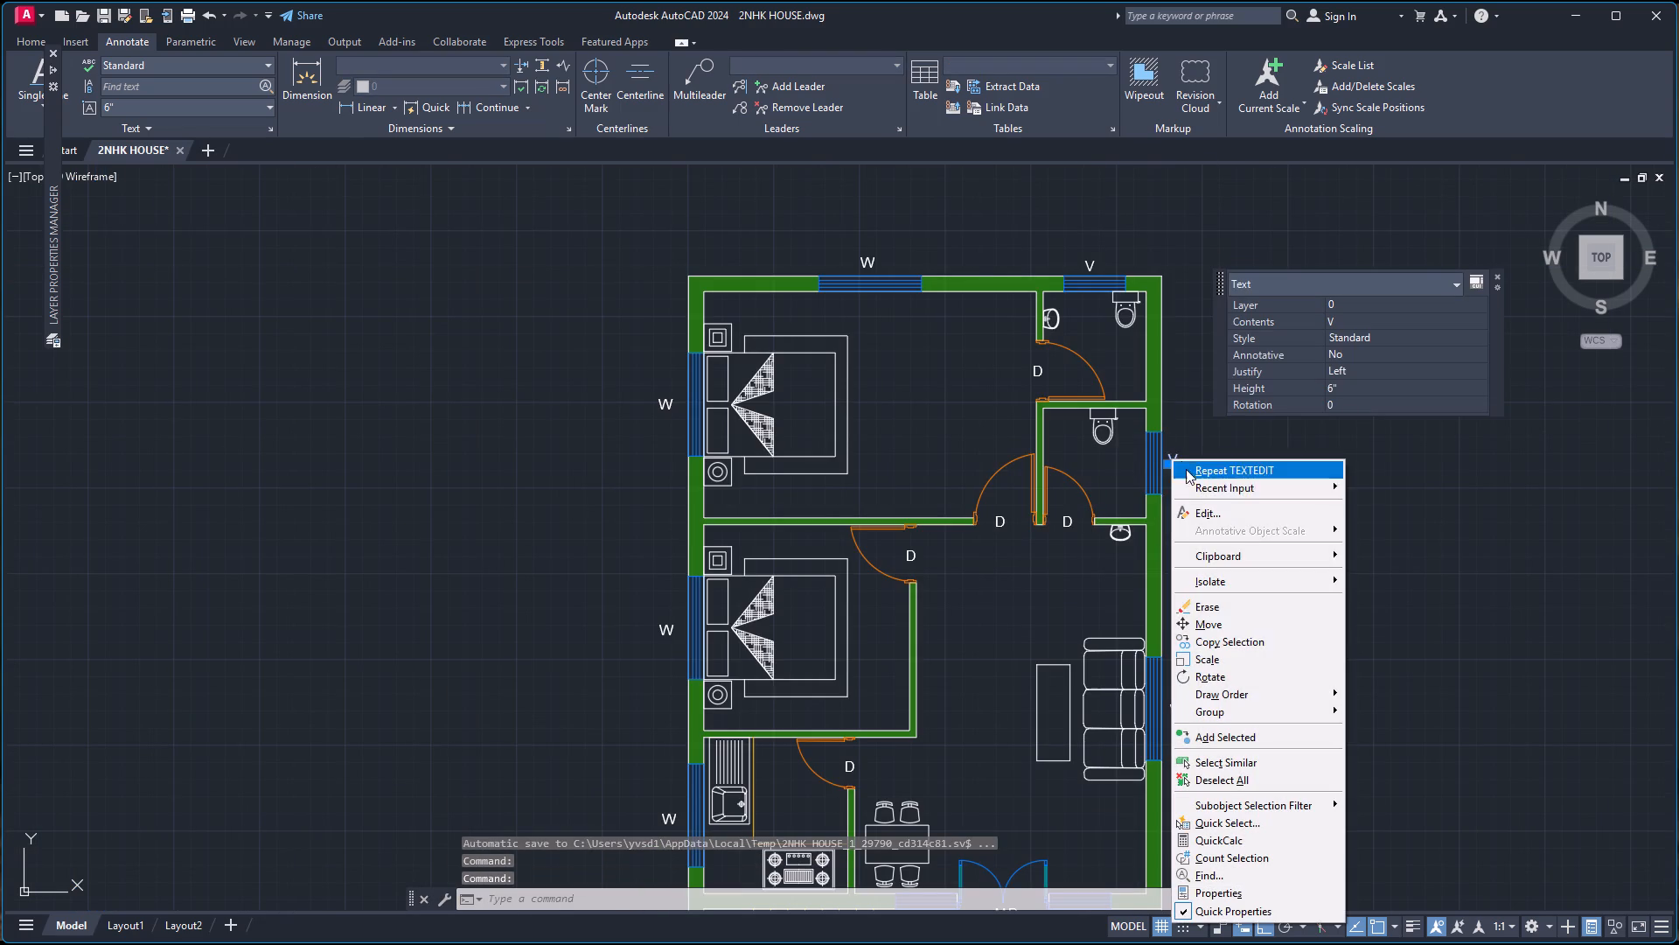
click(1208, 758)
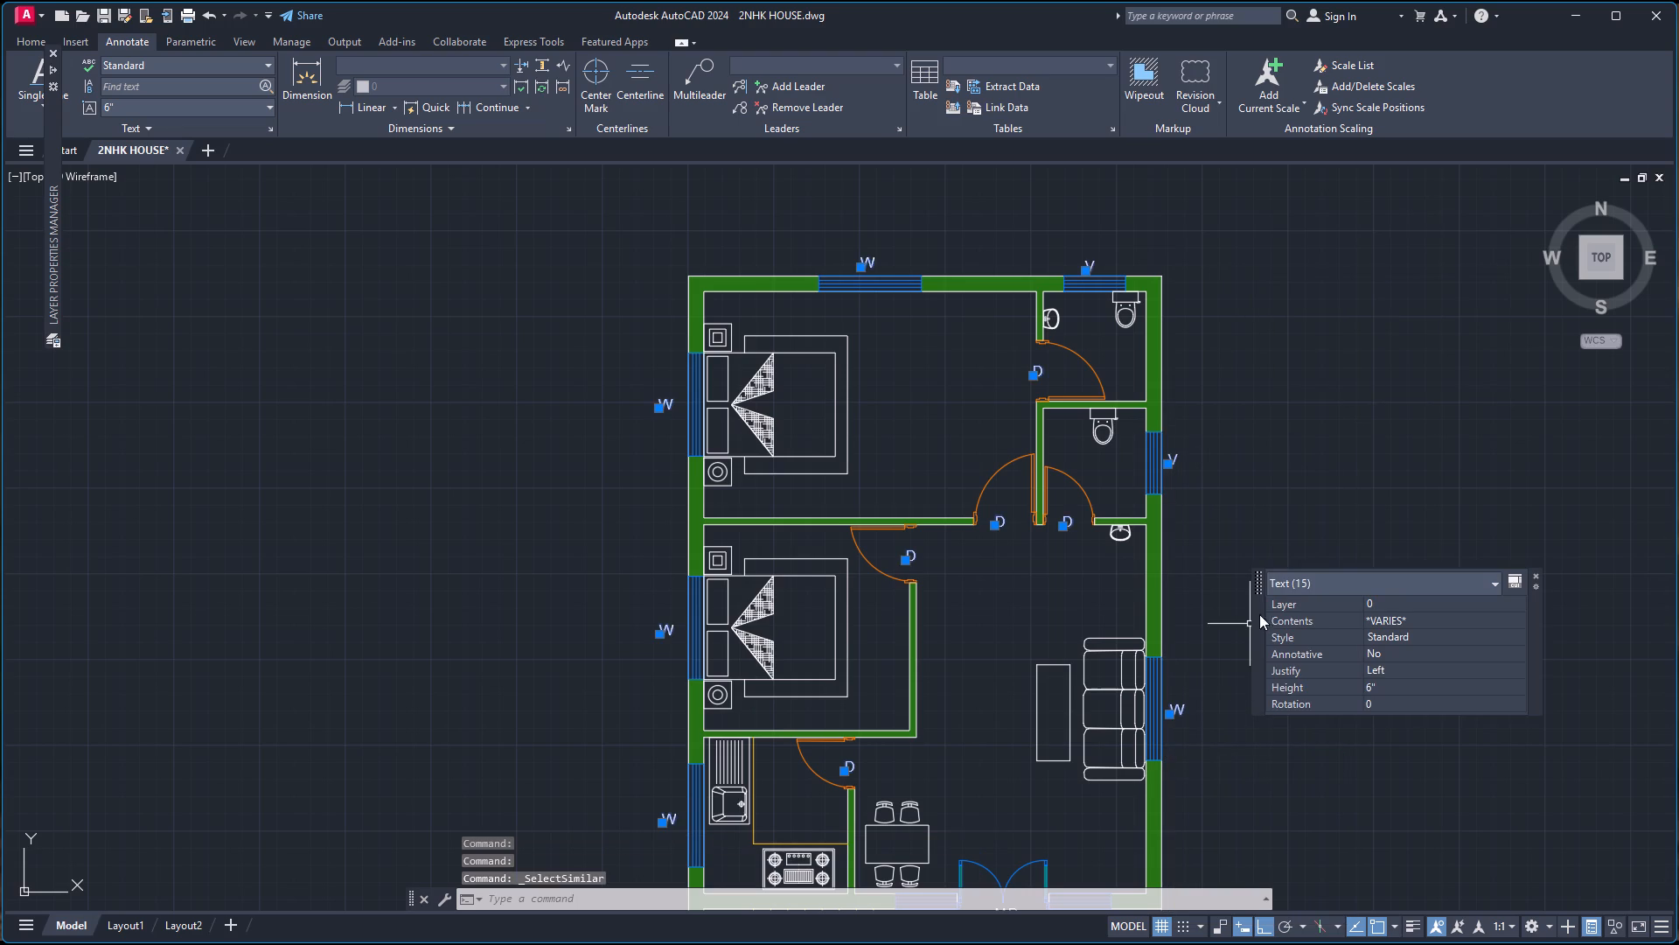
text(TC)
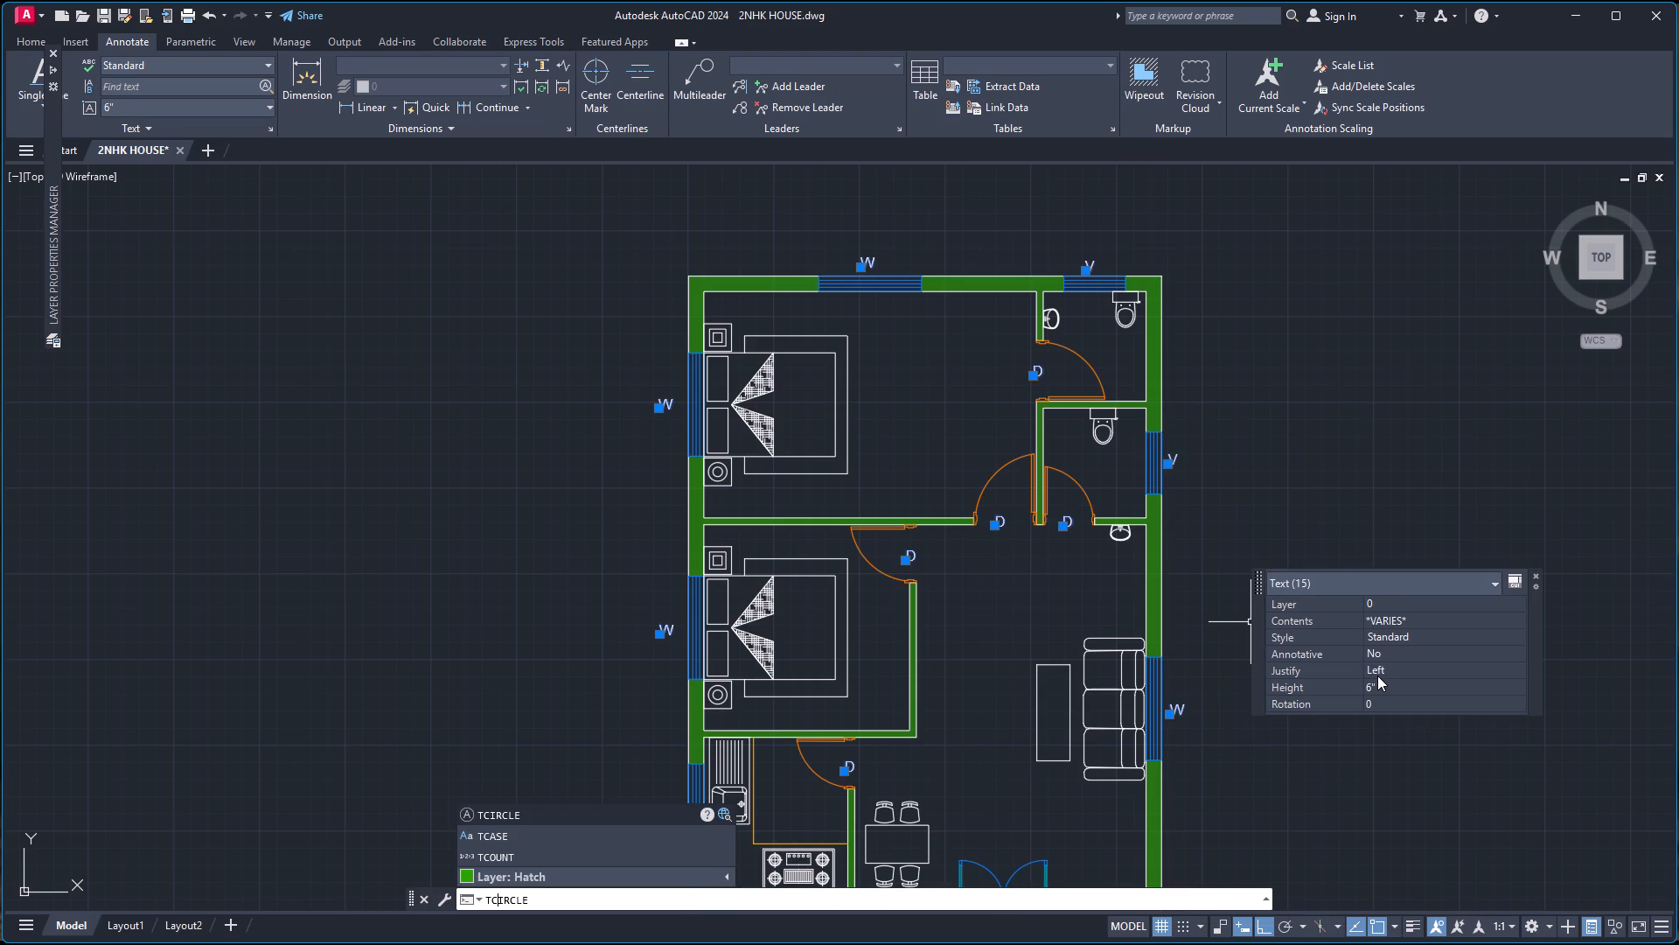
key(Return)
key(Return)
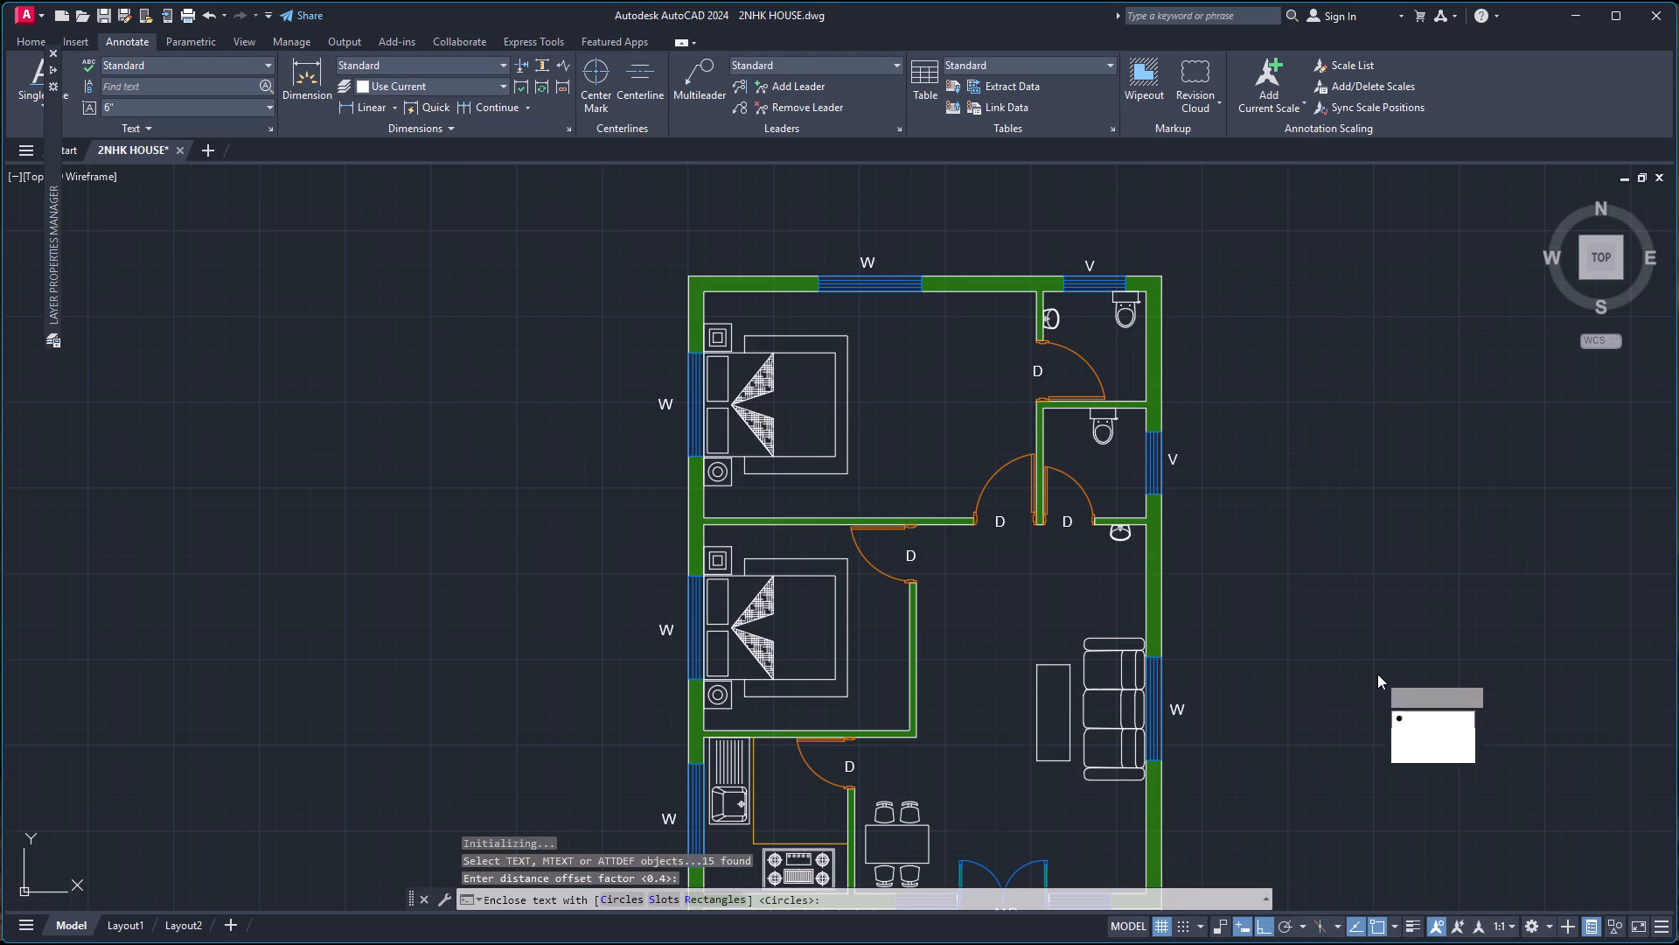
key(Return)
key(Return)
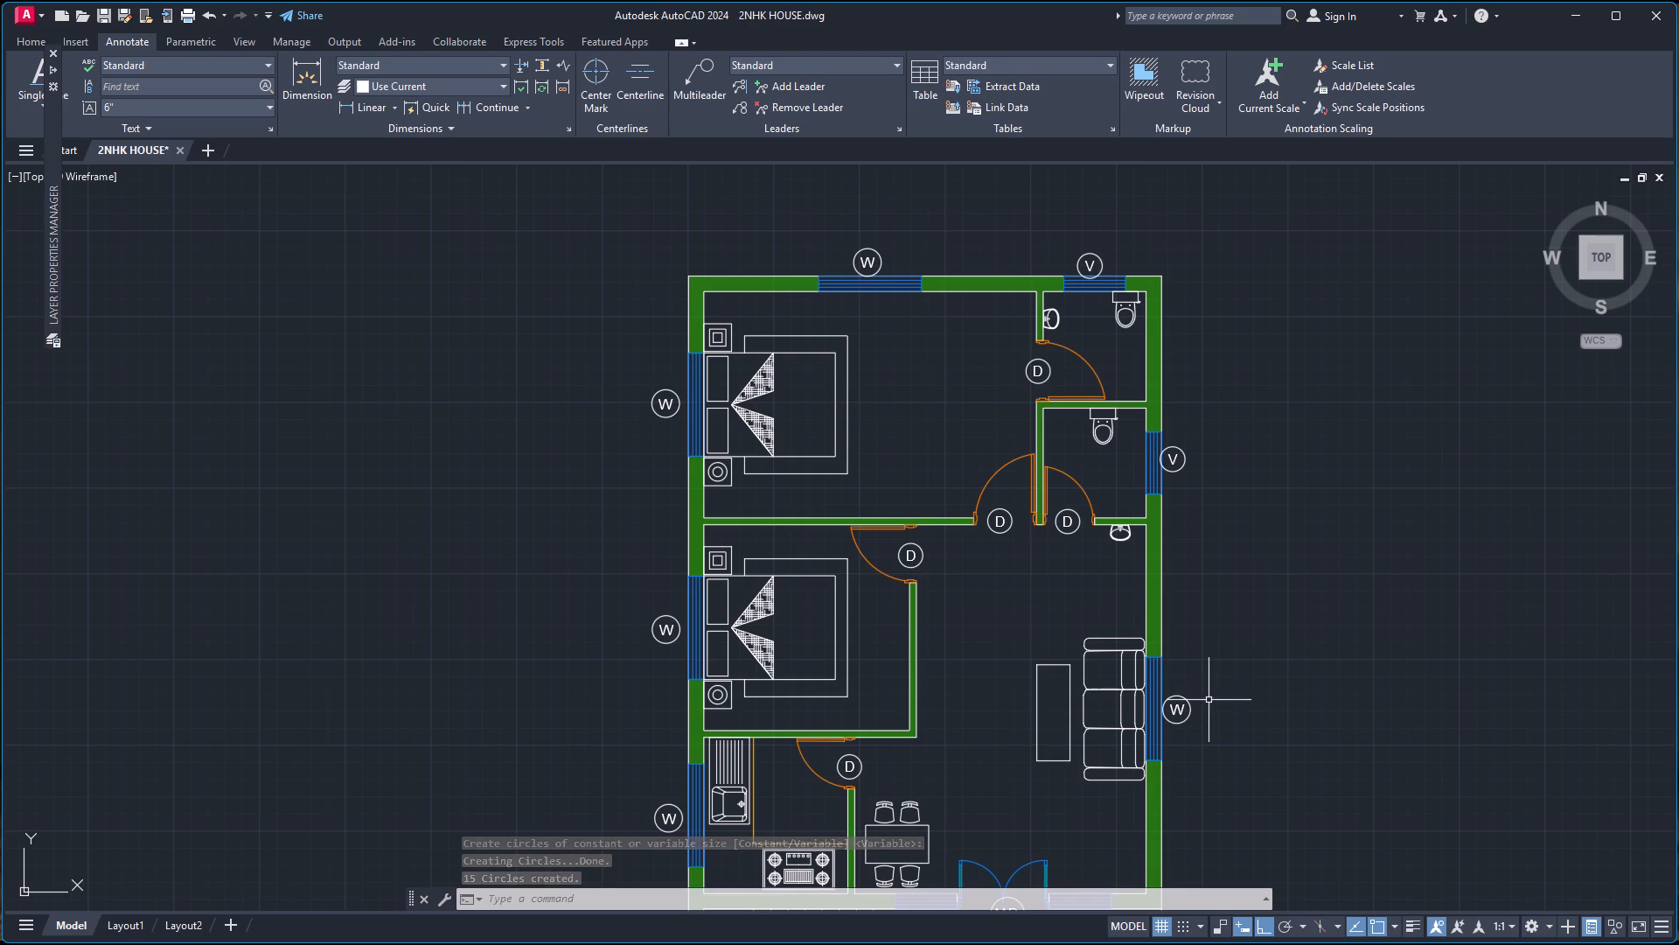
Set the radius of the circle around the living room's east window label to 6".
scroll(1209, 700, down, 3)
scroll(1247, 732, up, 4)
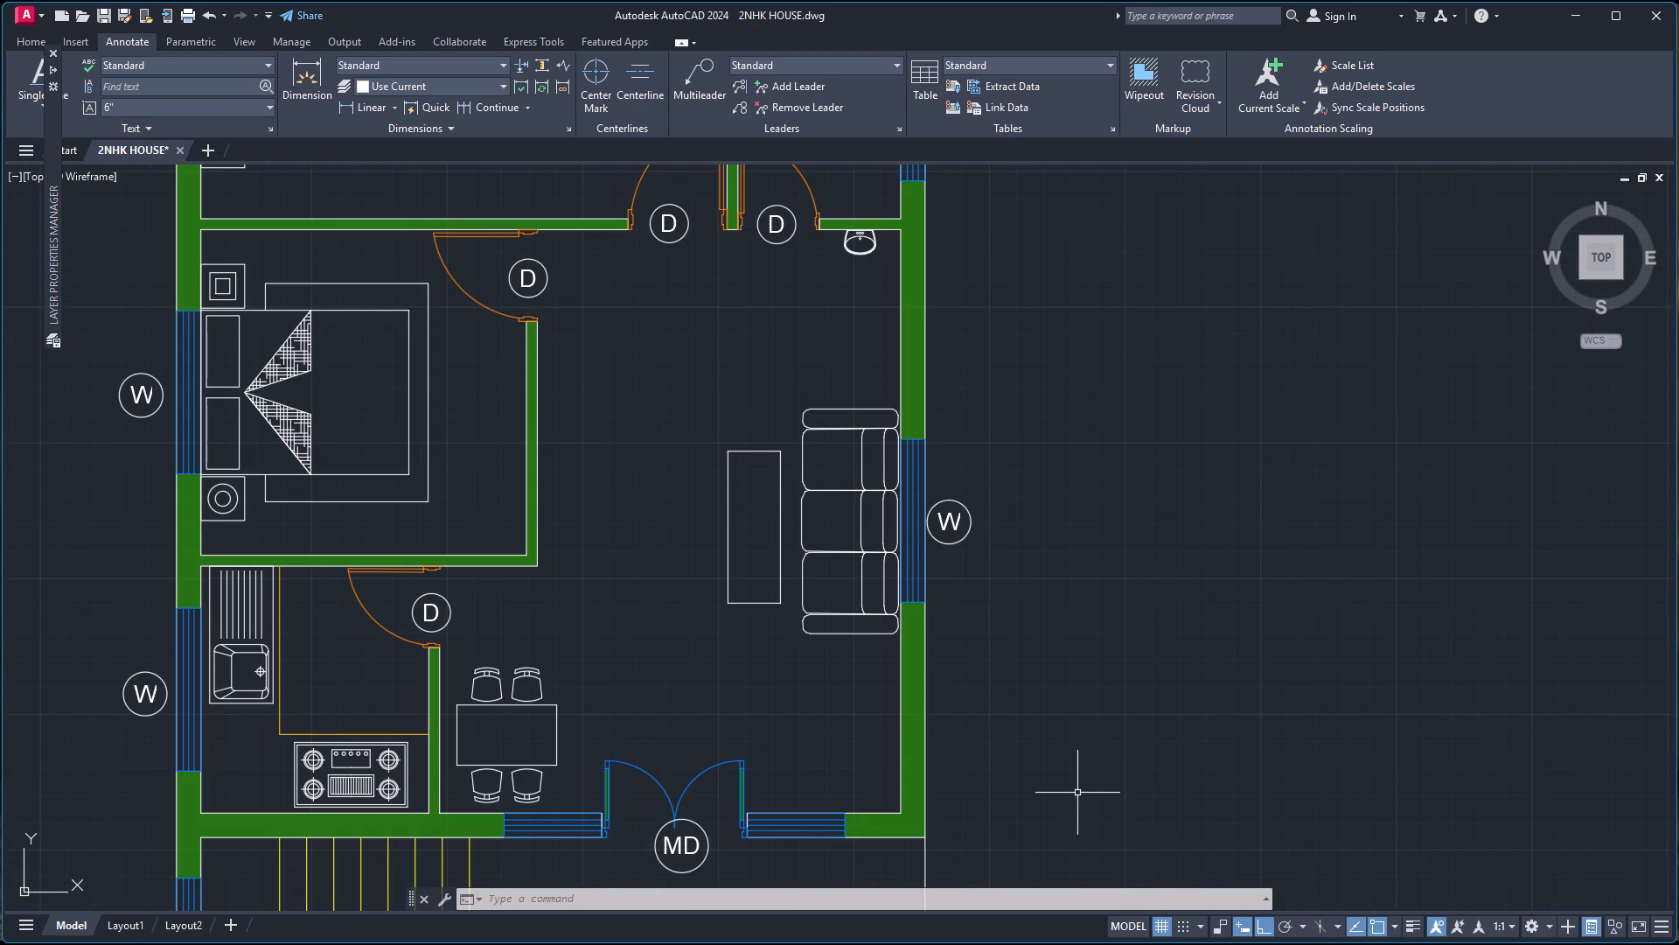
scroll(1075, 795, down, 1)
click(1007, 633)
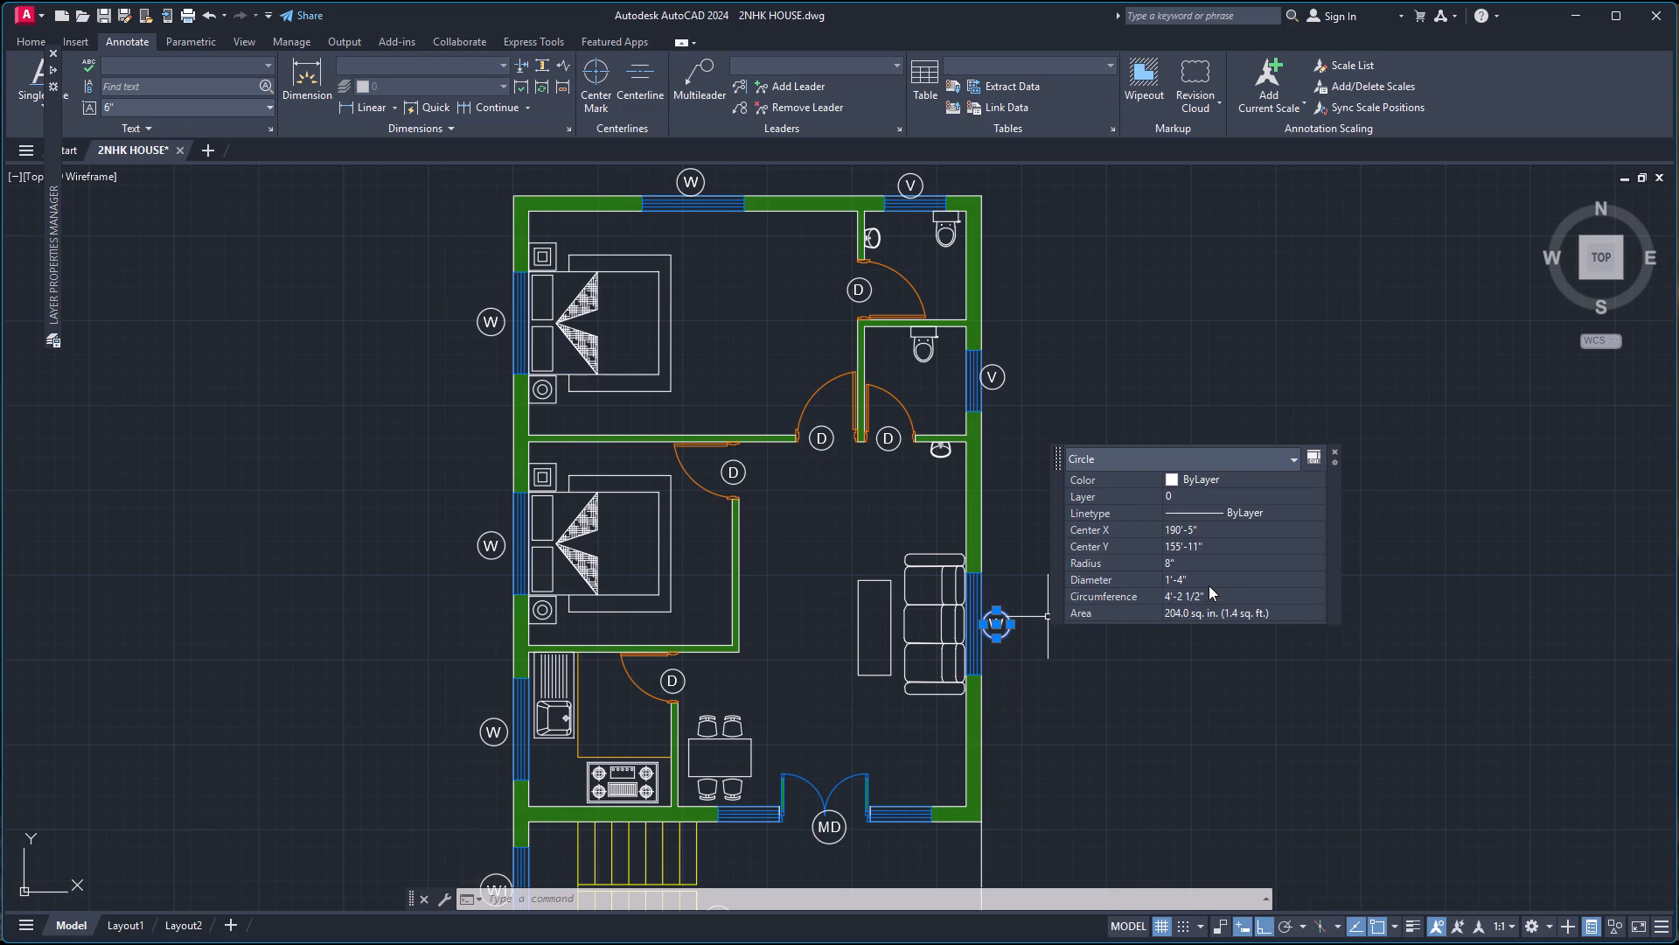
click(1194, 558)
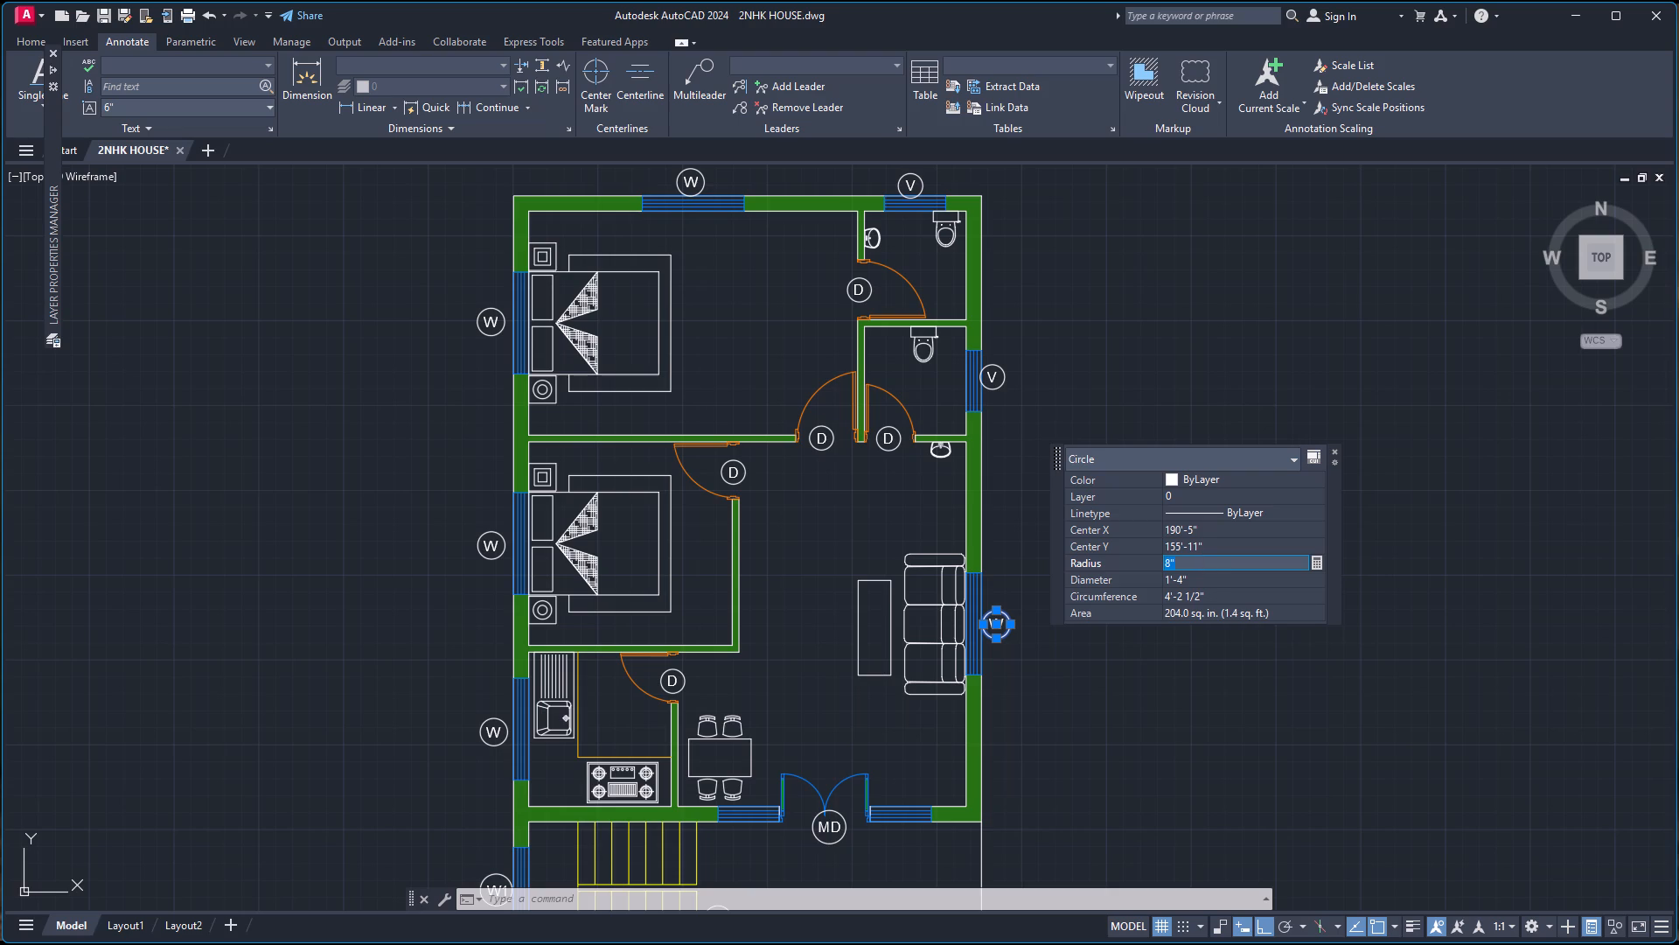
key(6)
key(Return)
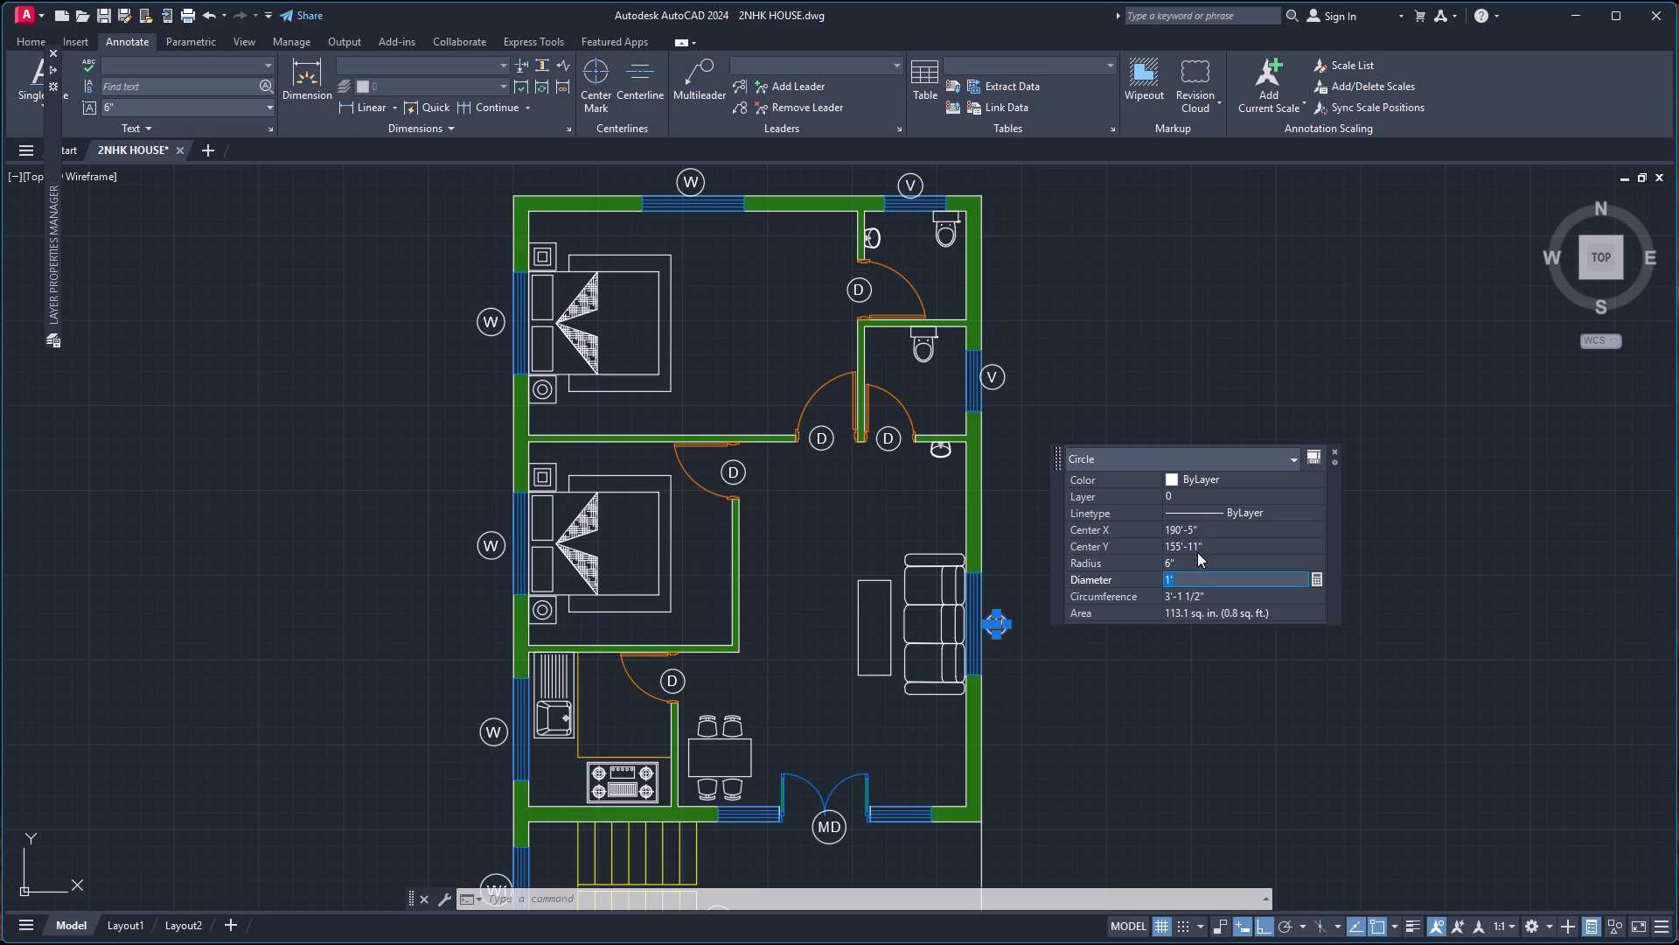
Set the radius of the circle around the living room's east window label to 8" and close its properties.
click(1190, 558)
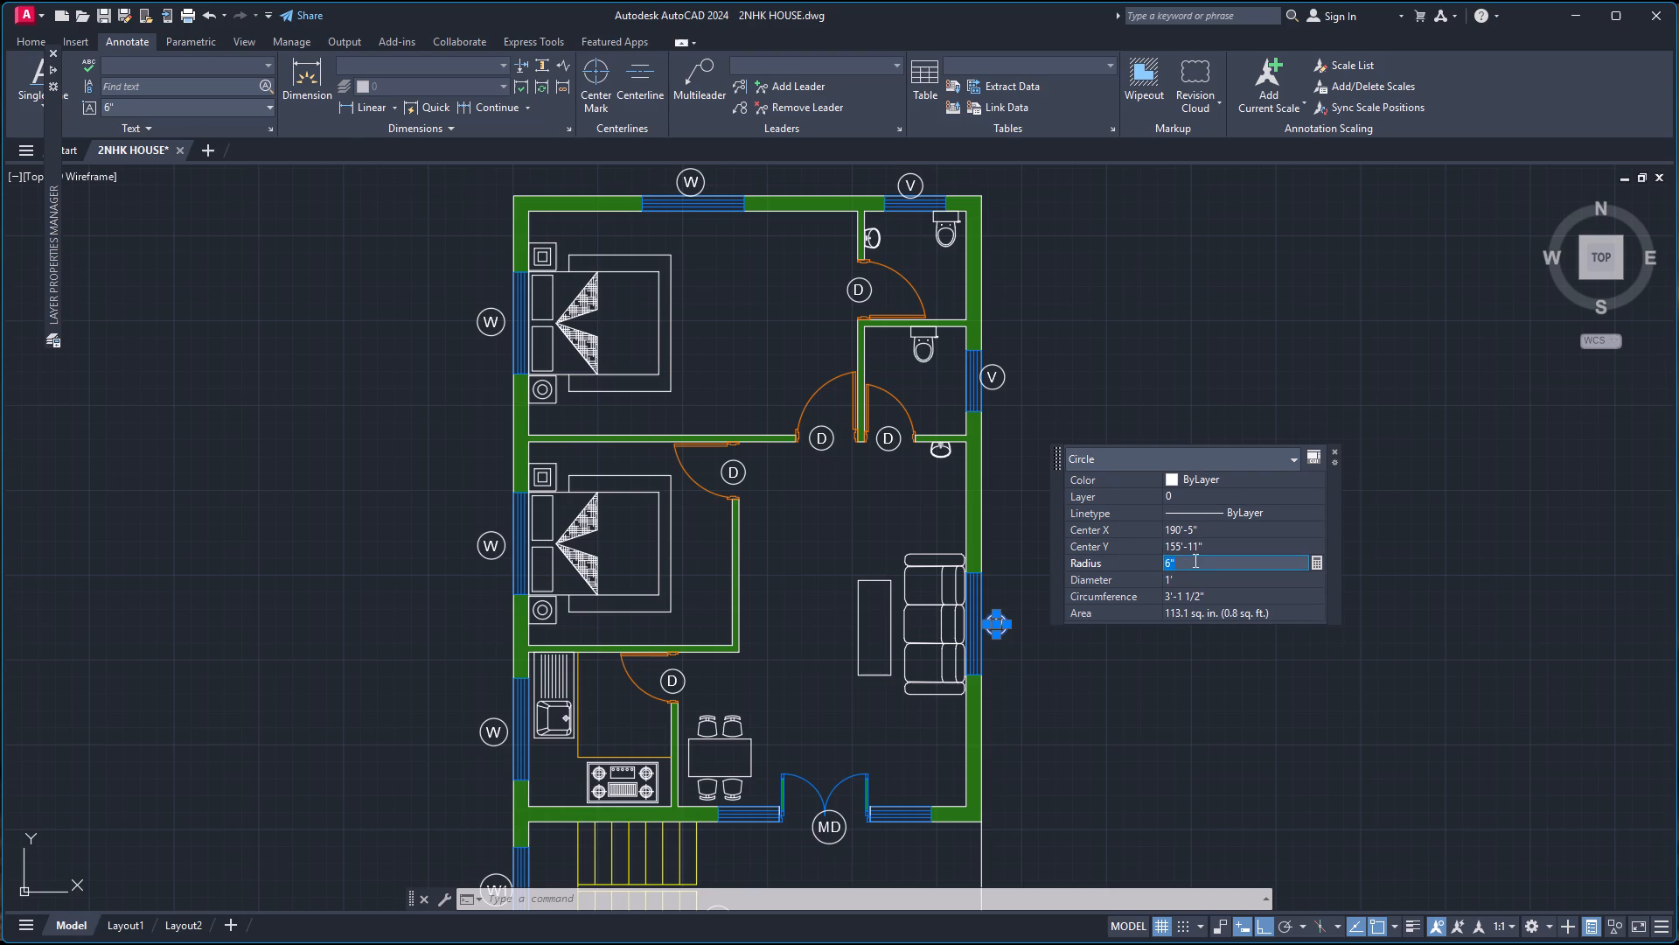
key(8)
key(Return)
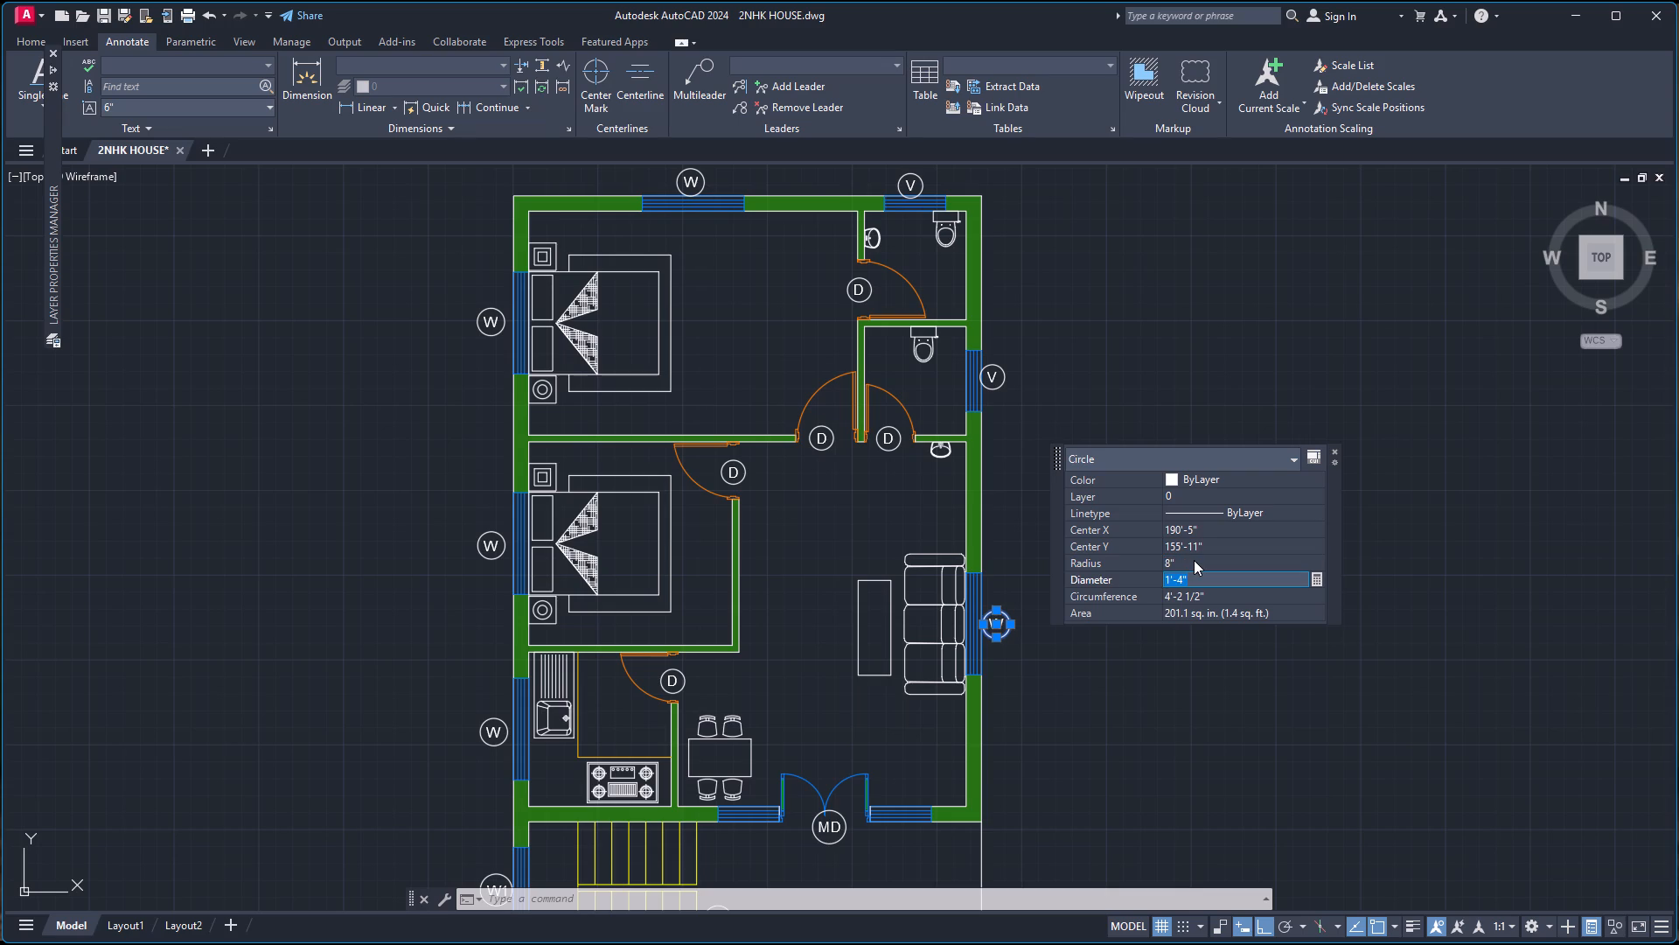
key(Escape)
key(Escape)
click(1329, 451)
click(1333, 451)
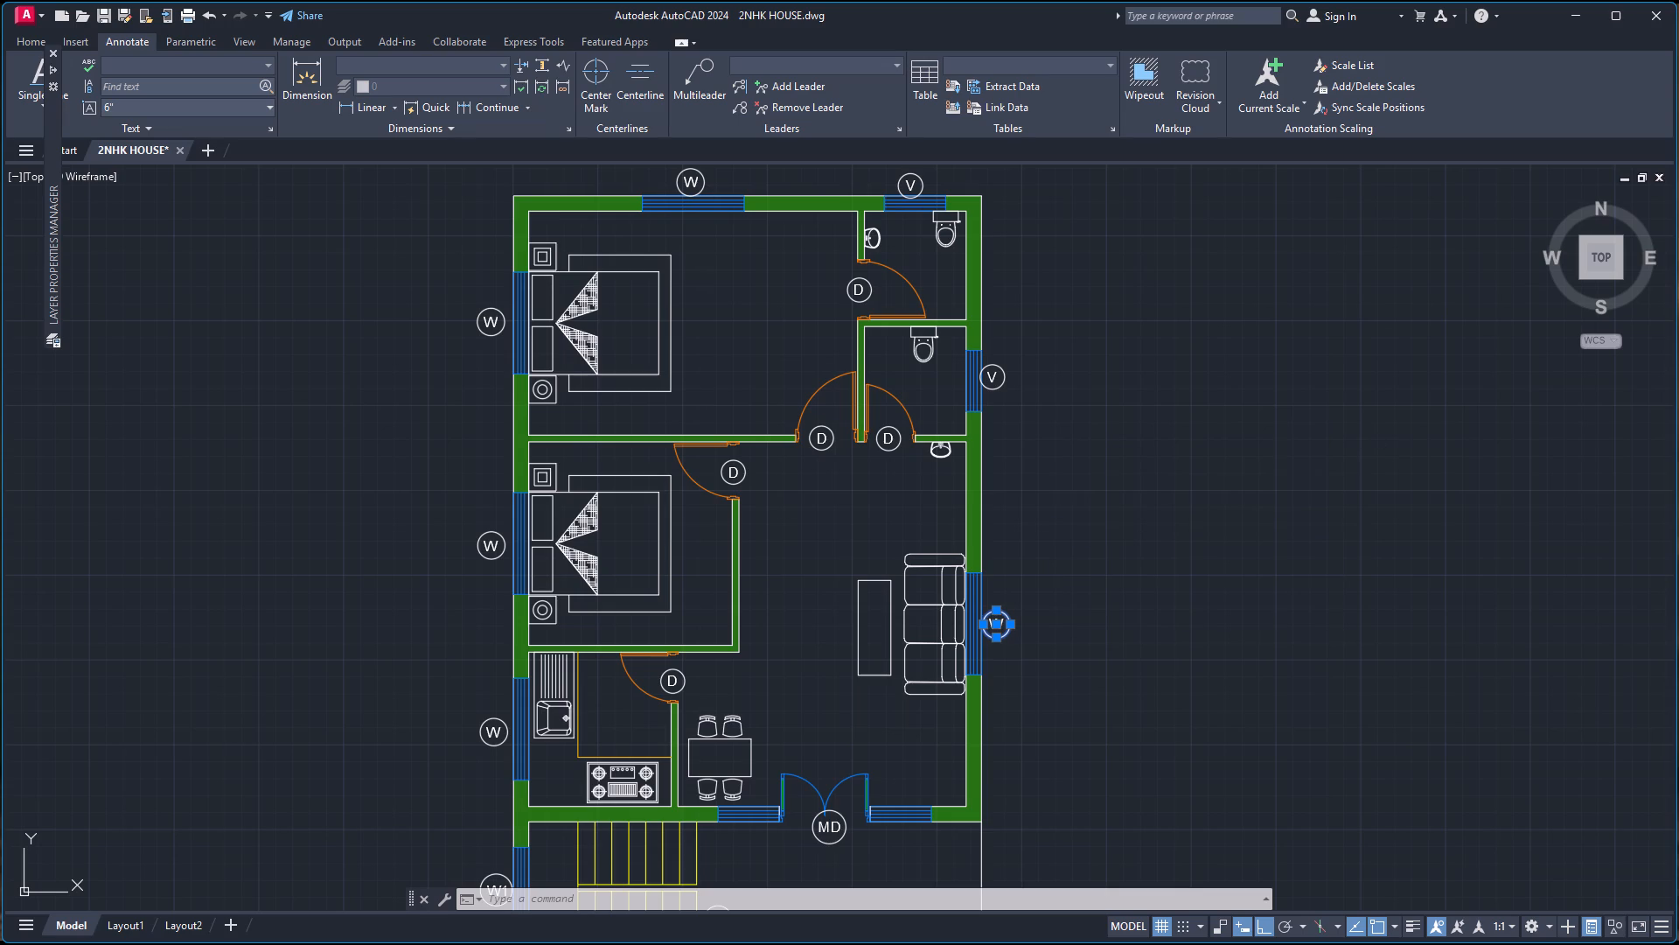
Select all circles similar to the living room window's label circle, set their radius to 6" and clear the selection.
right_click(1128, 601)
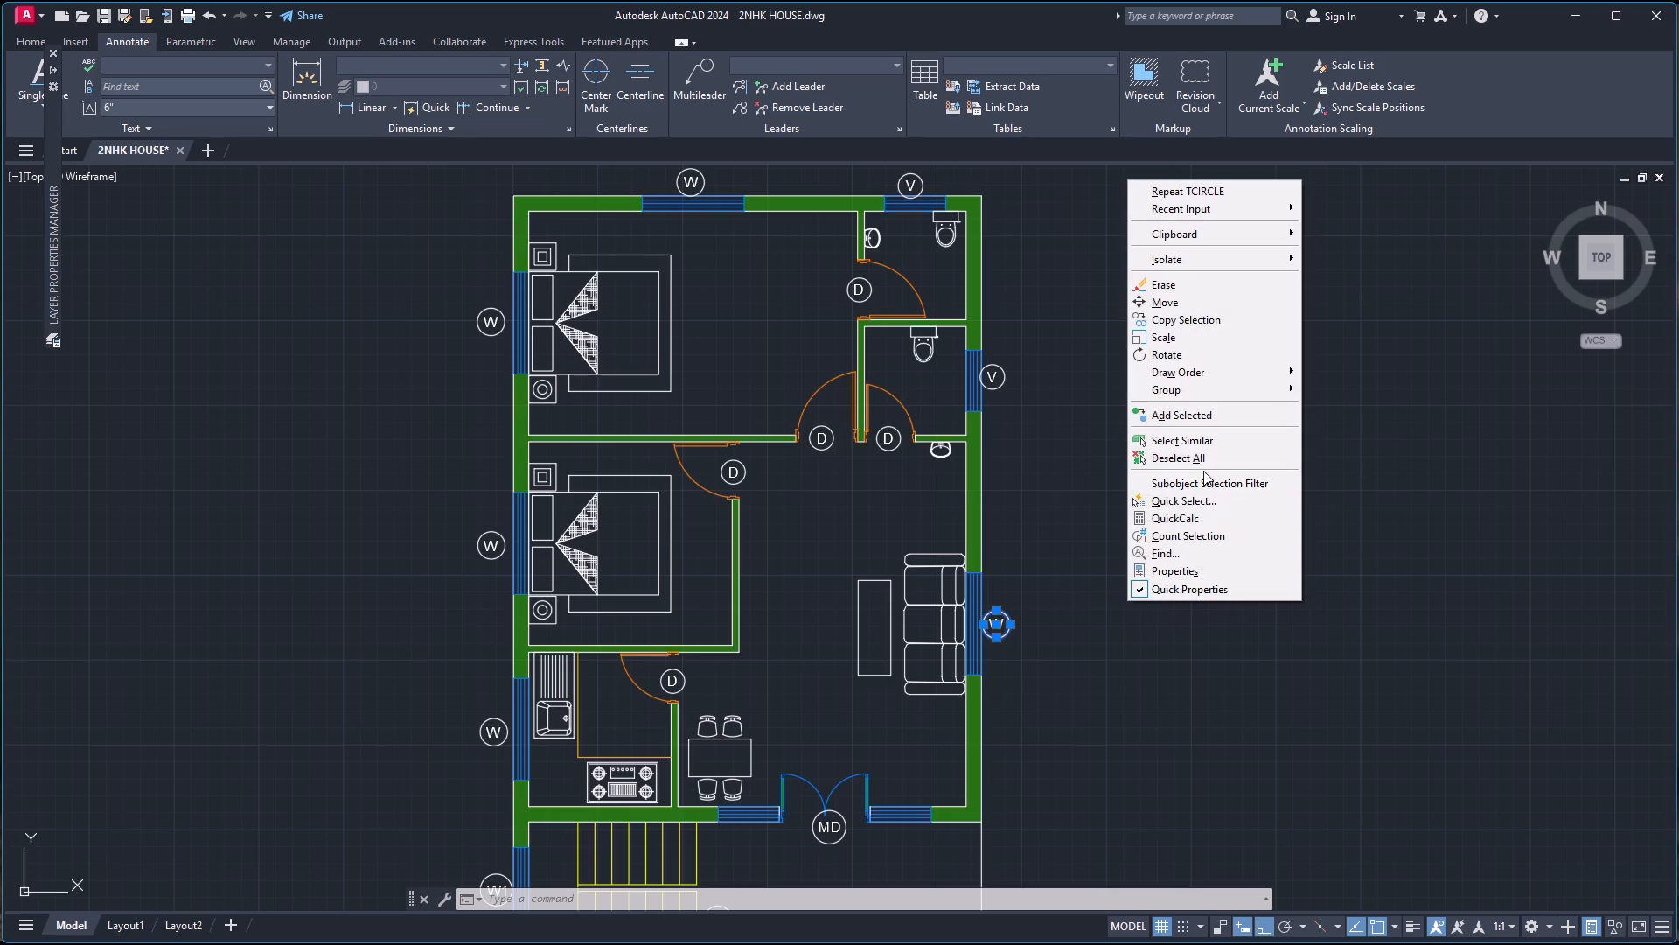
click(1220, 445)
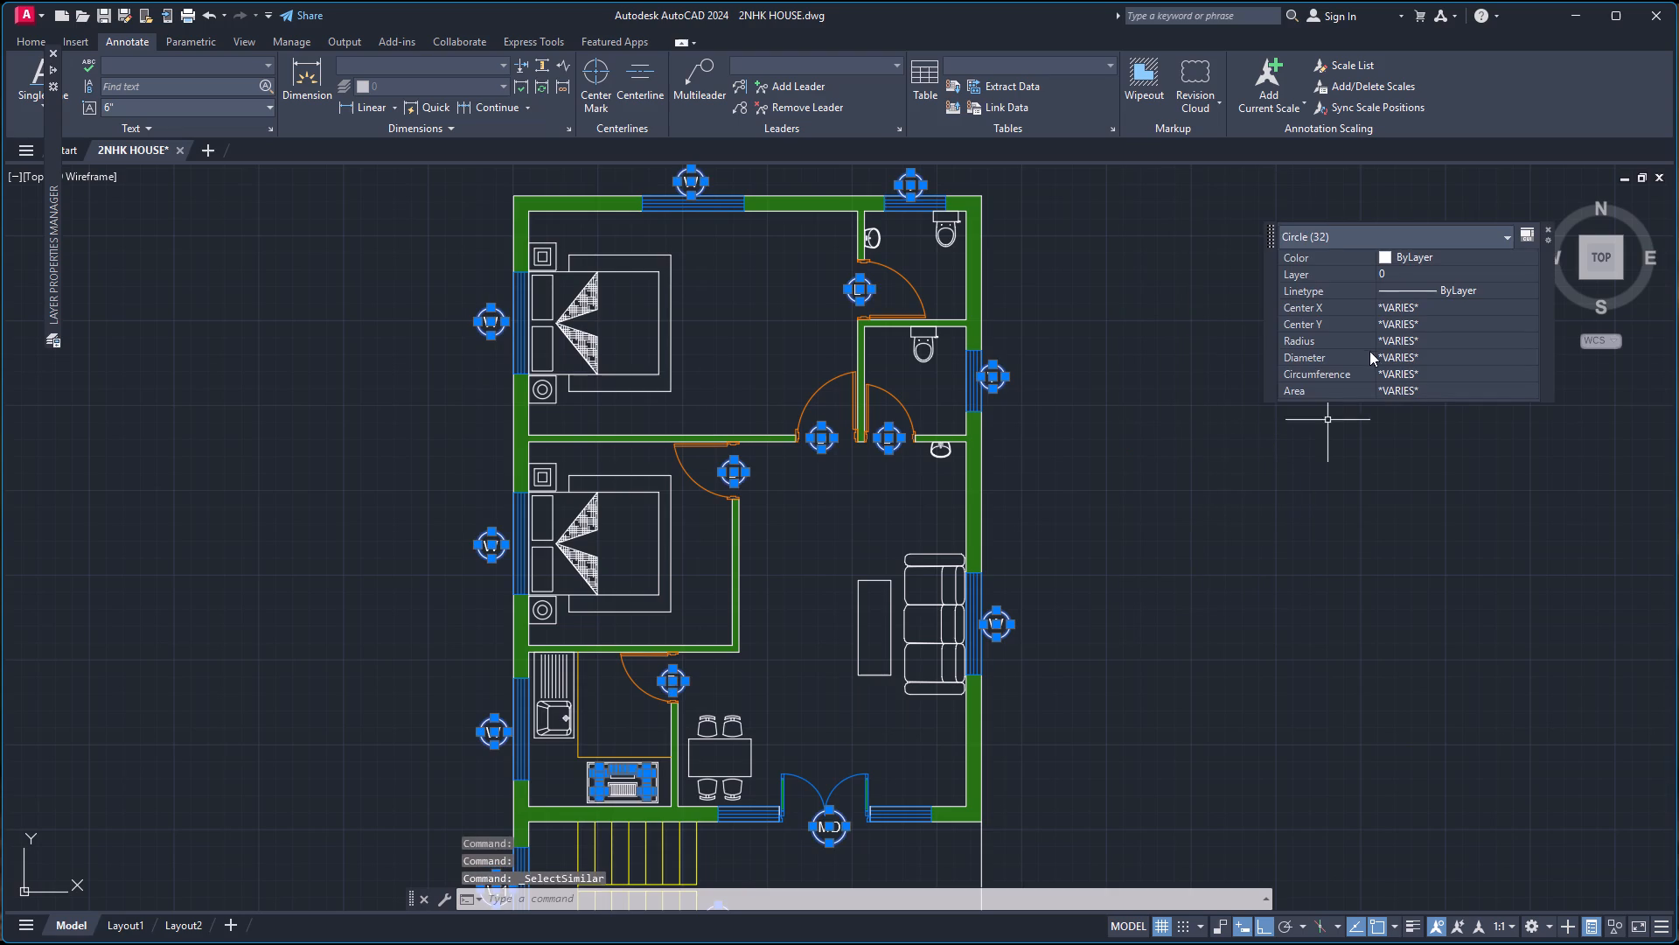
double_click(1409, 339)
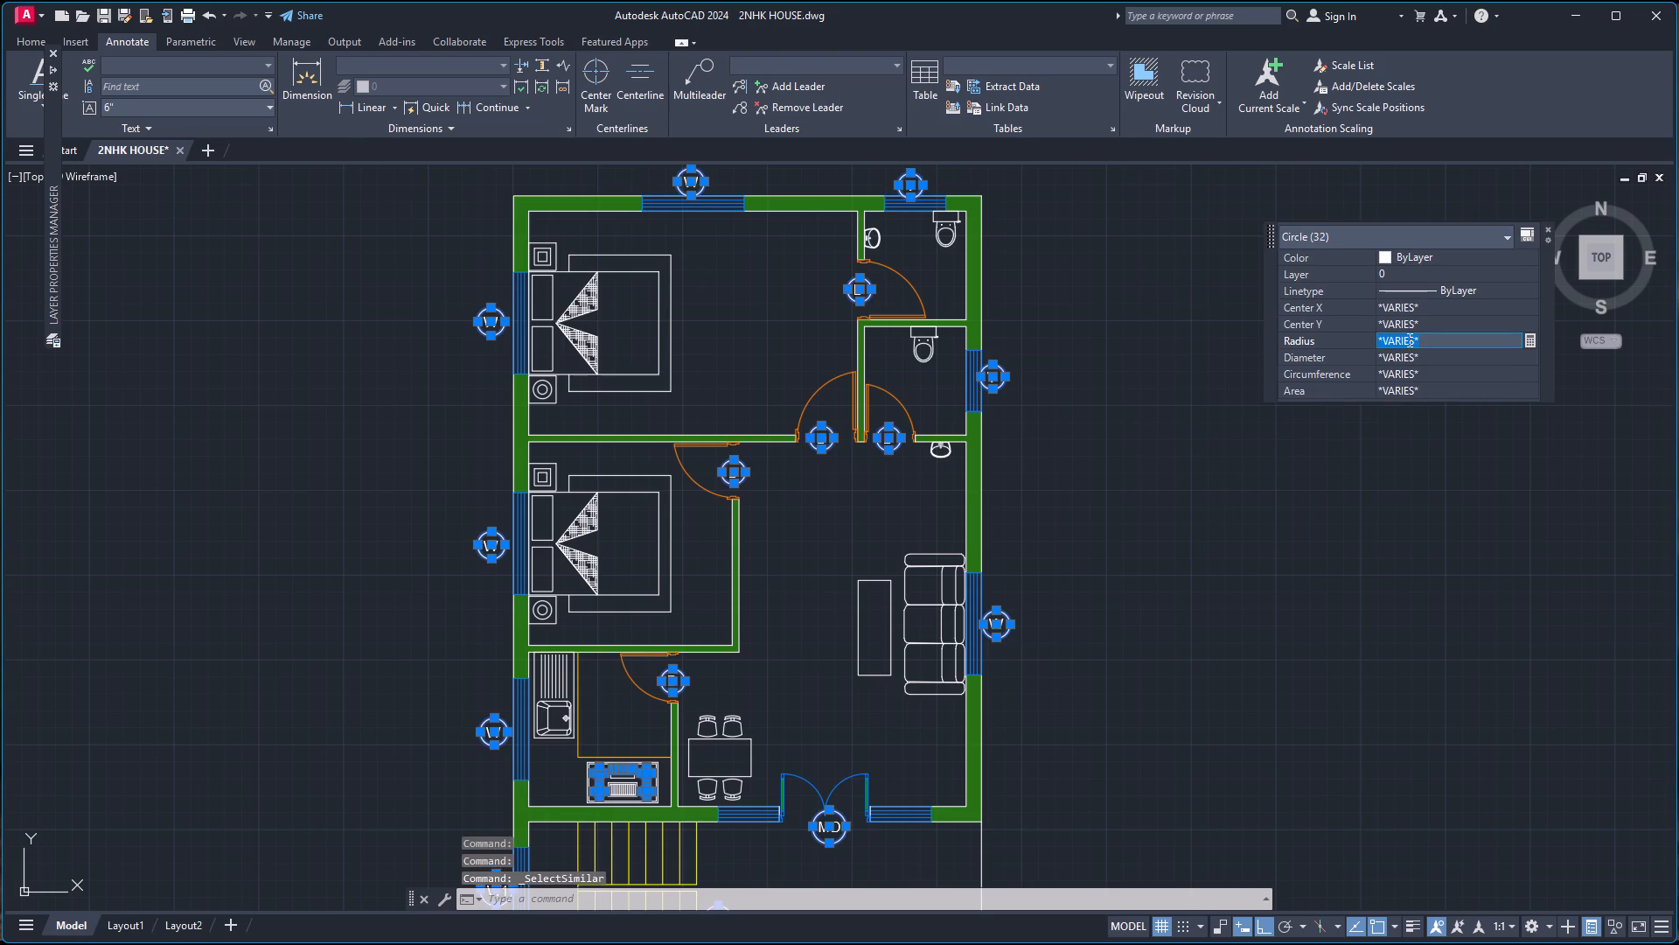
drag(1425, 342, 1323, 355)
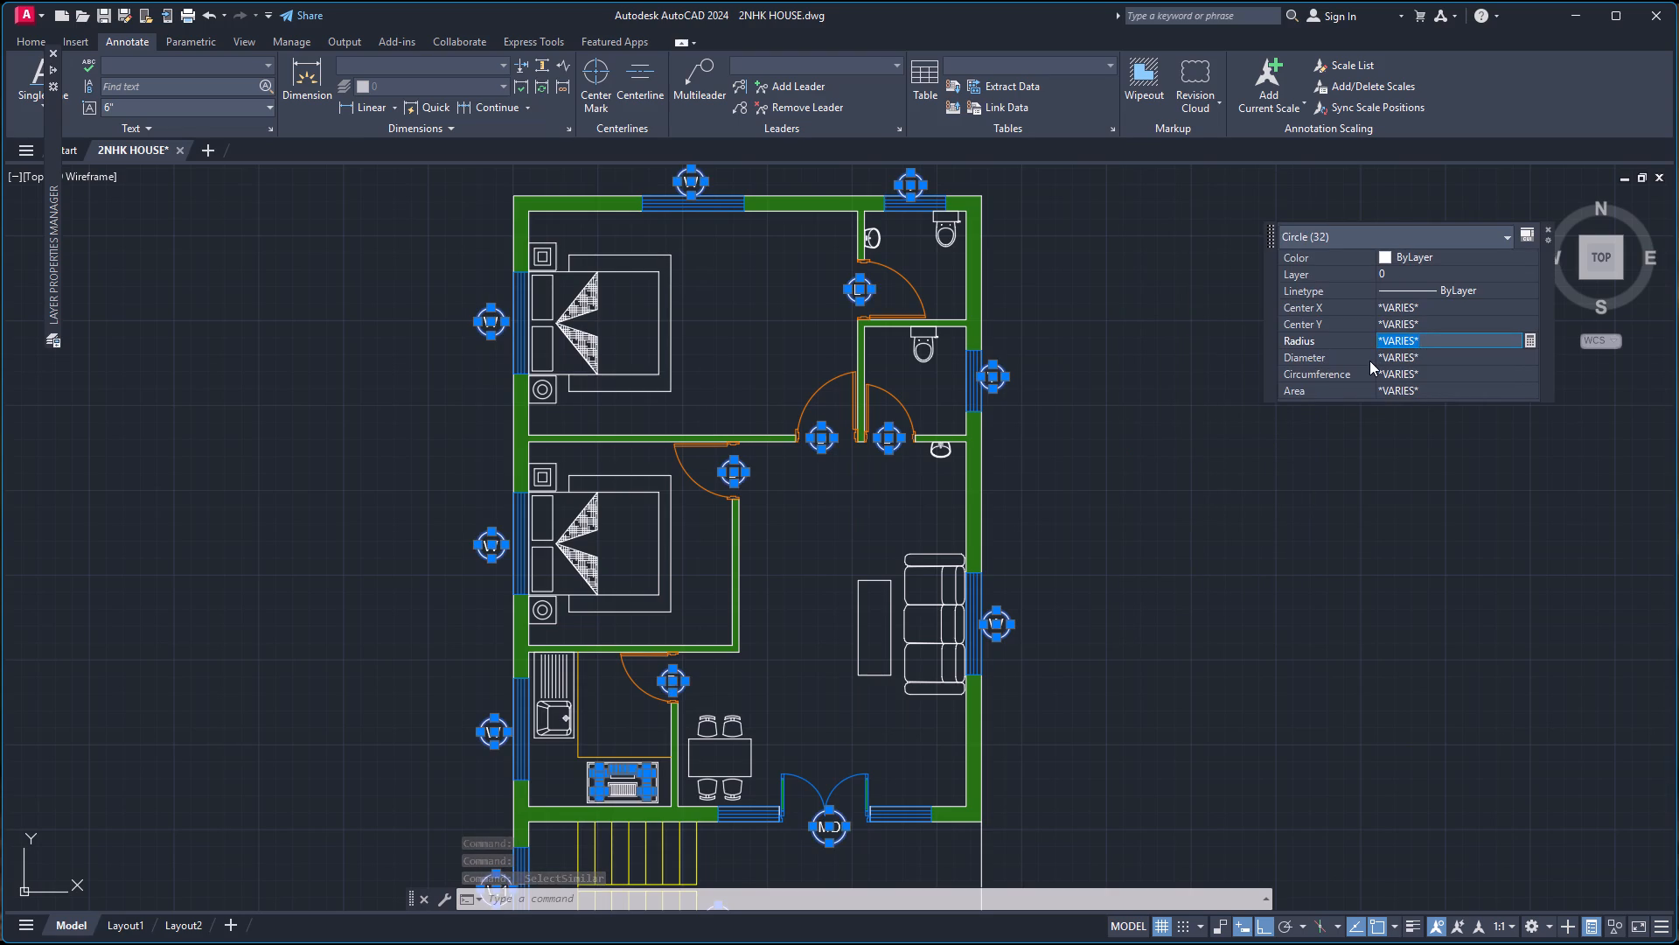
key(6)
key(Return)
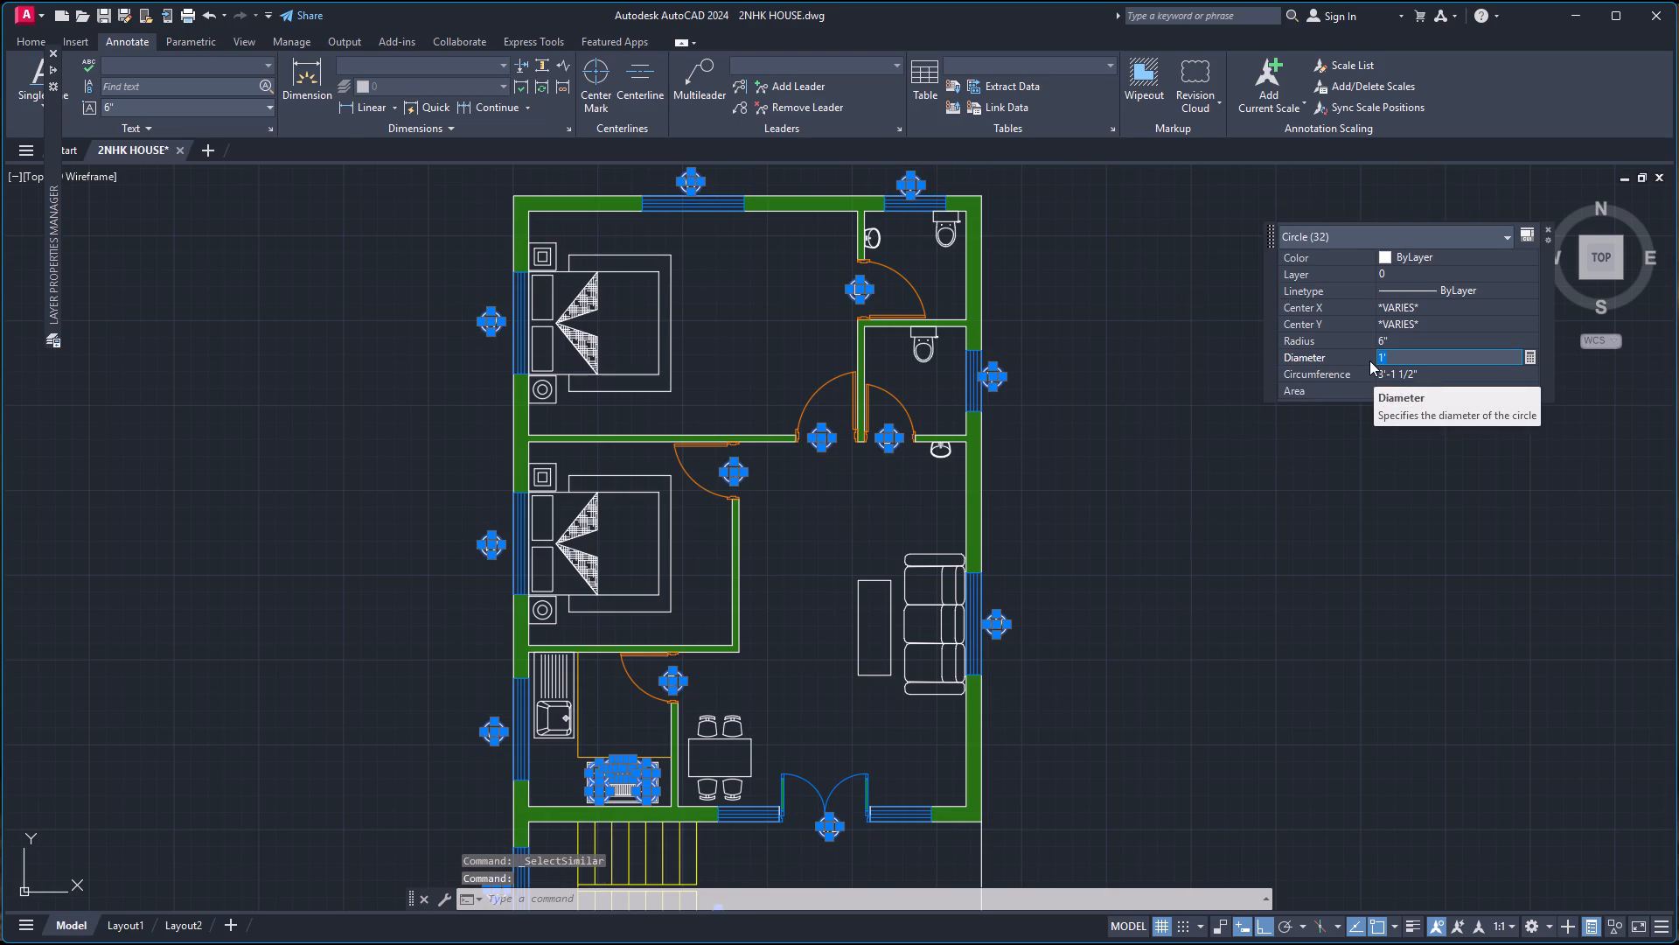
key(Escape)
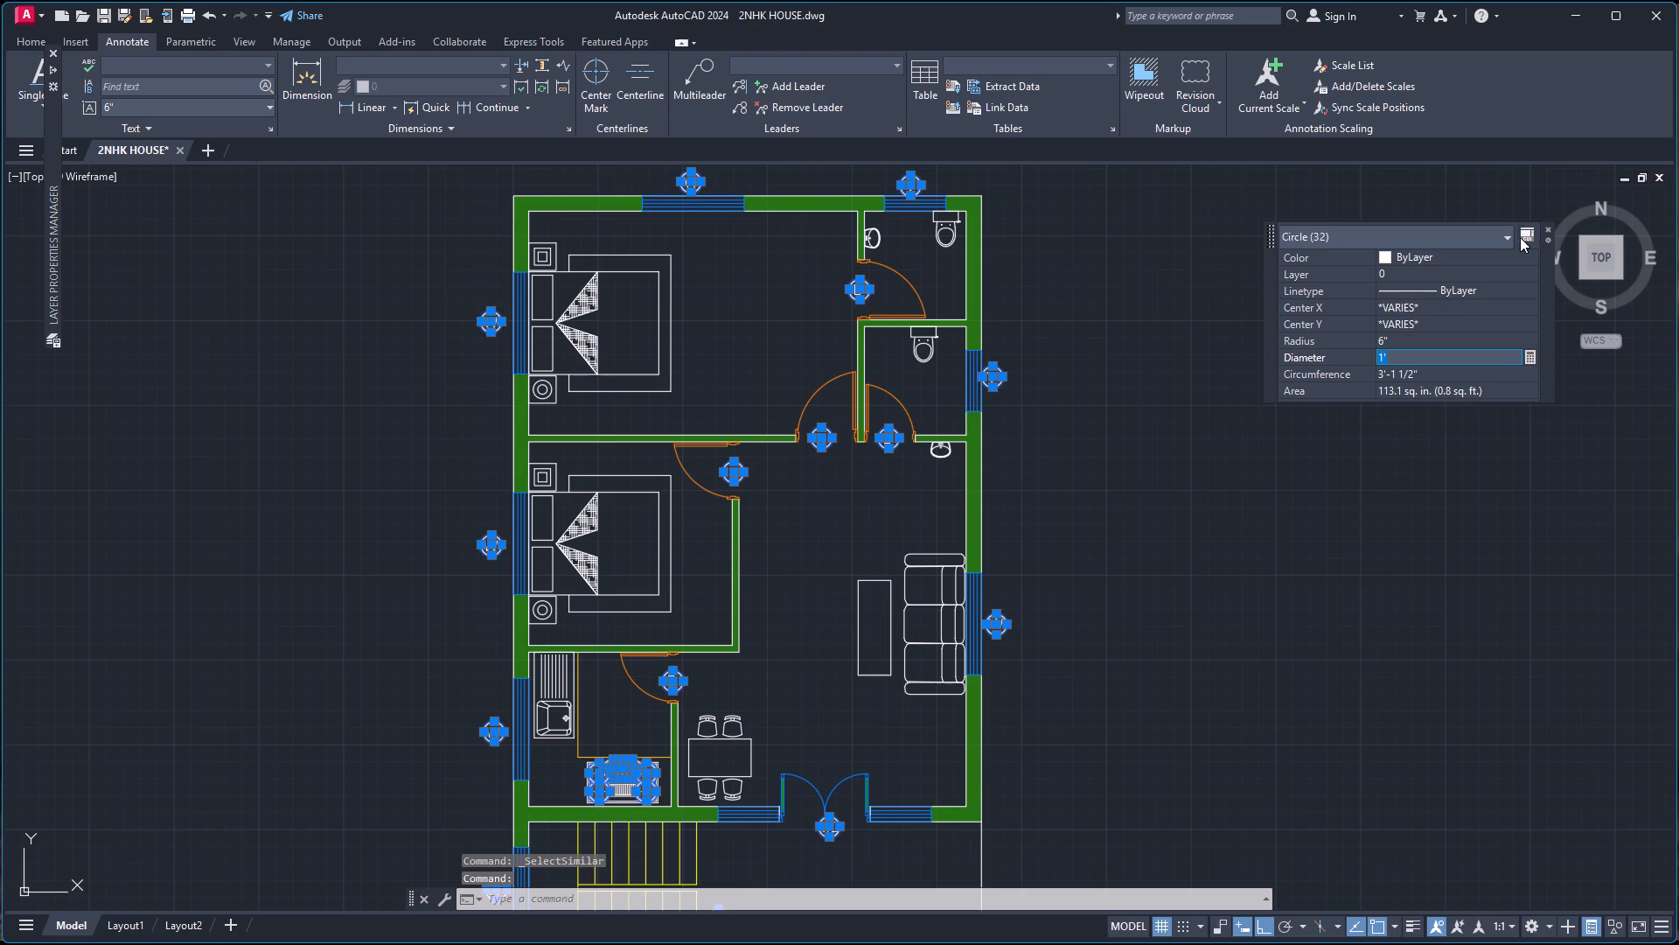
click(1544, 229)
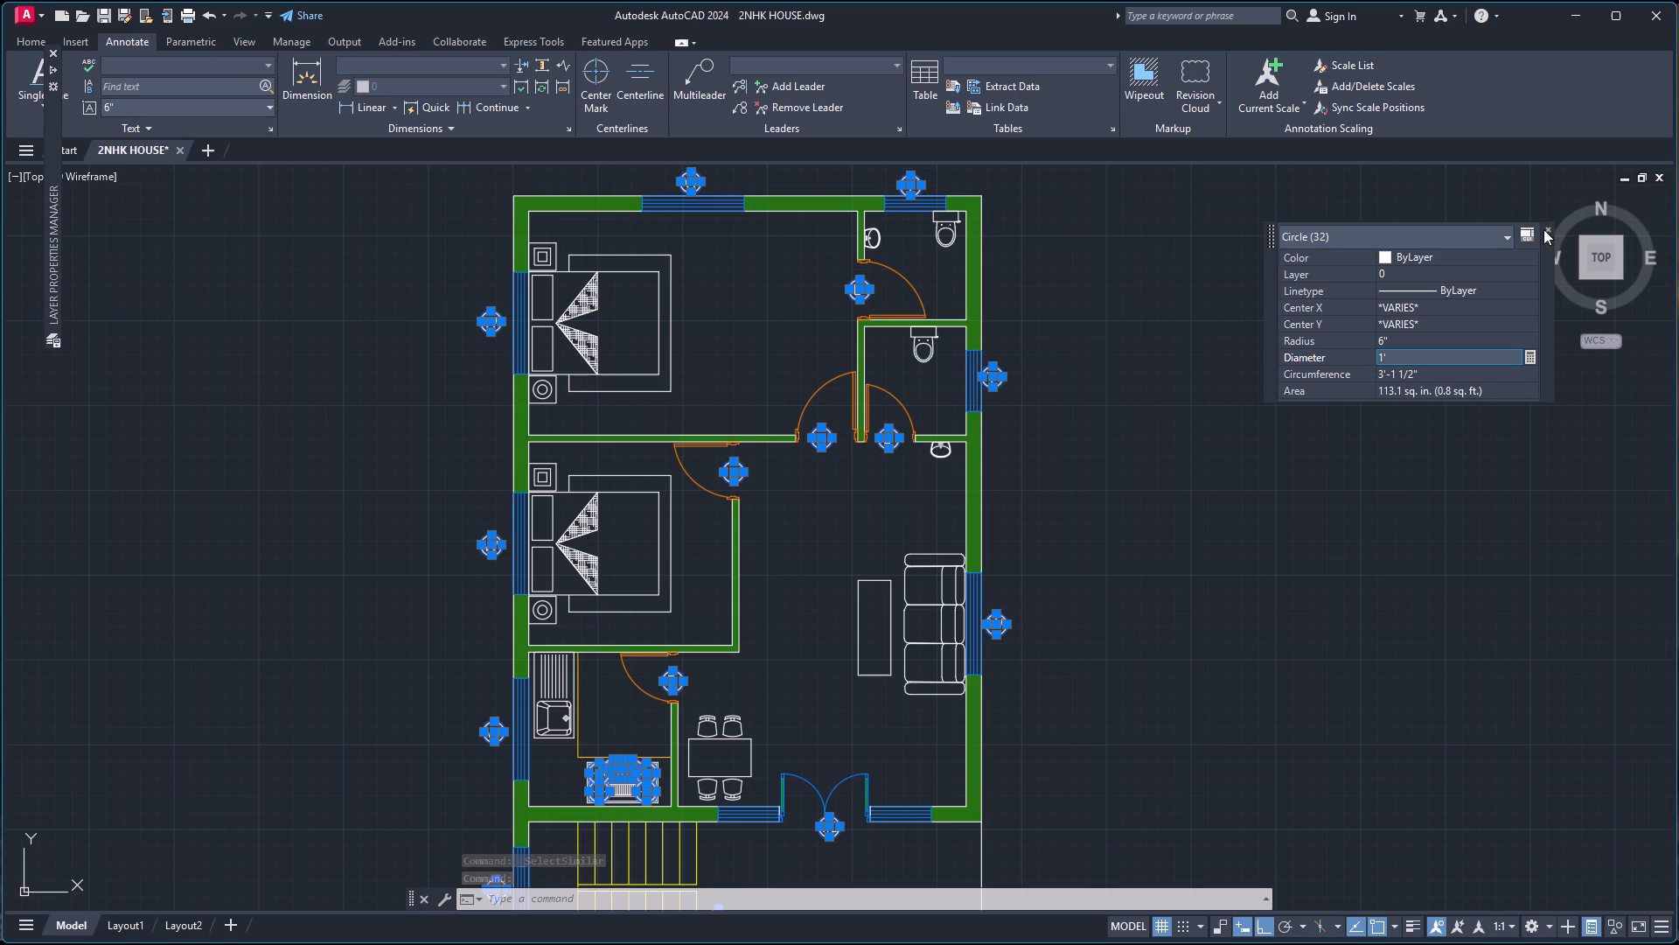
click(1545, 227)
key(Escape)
Select all circles similar to the one around the living room's east window label and try to set their diameter to 1'-2".
scroll(1134, 622, down, 1)
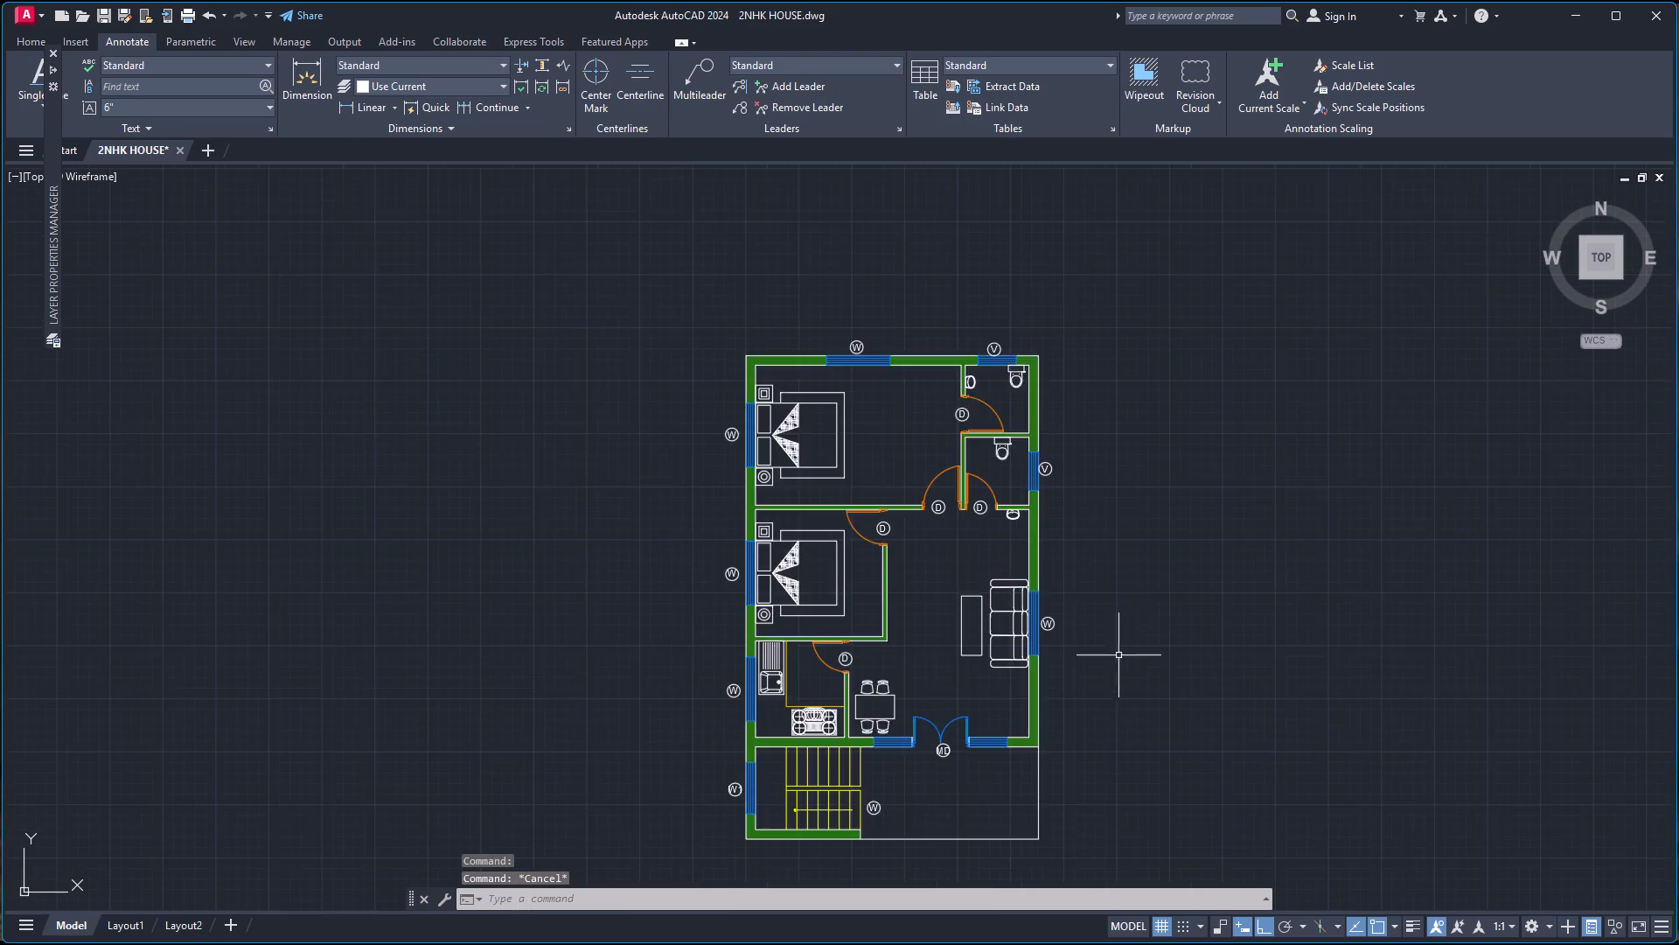
scroll(1117, 657, down, 1)
scroll(1032, 761, up, 5)
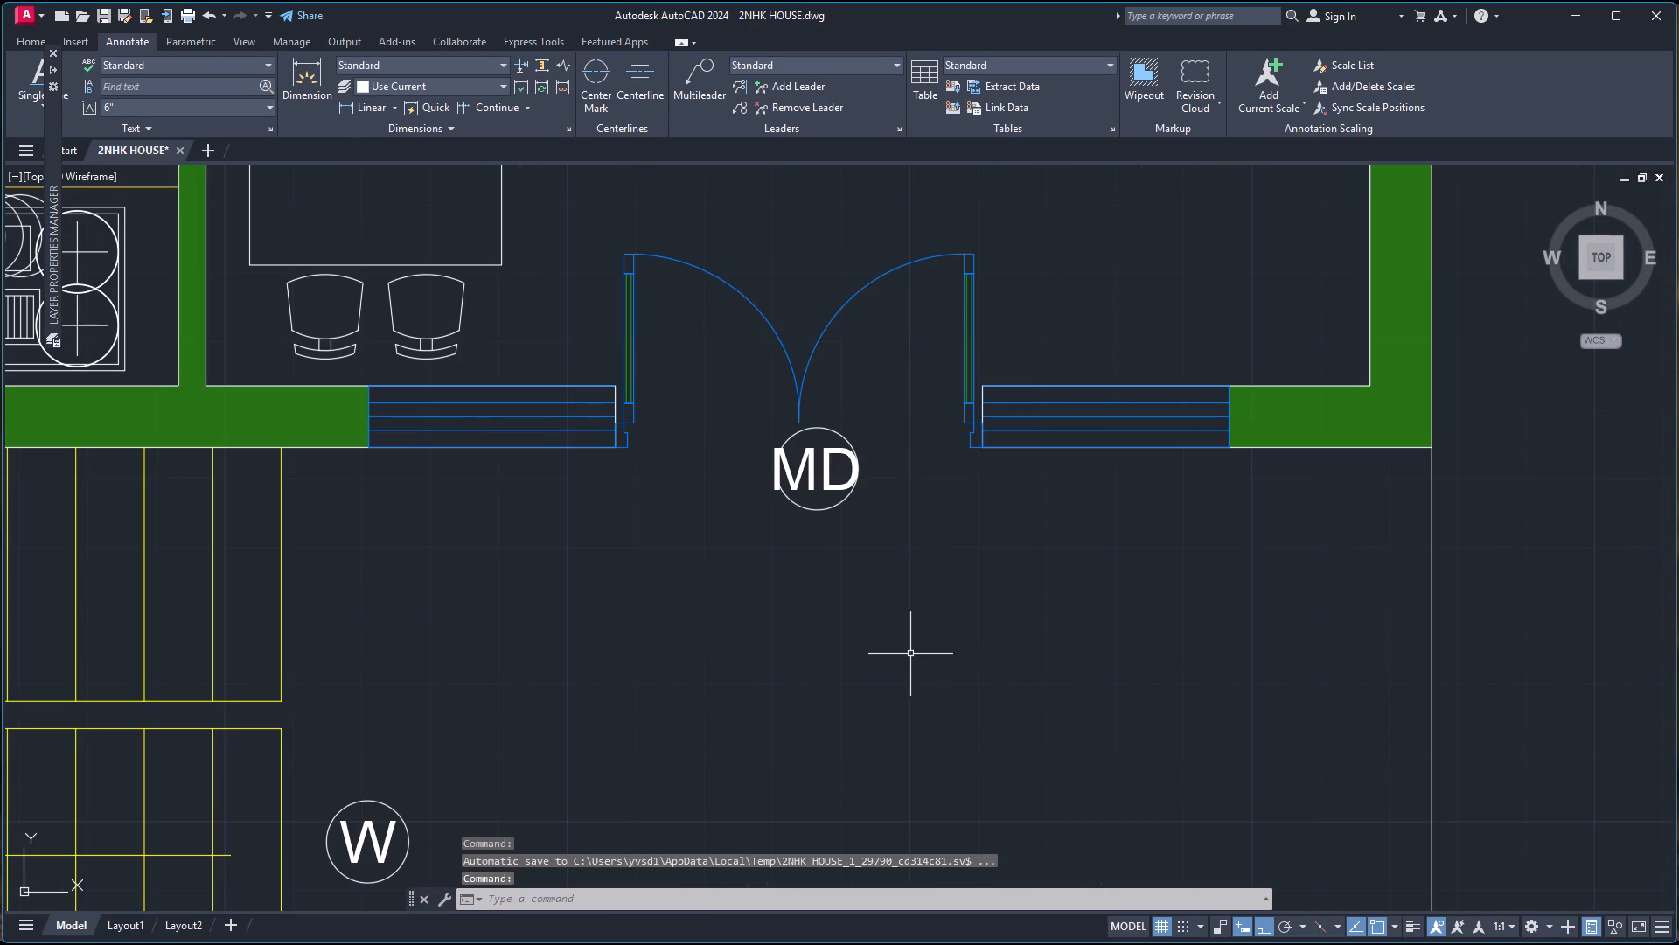
scroll(932, 636, down, 1)
scroll(1253, 405, down, 1)
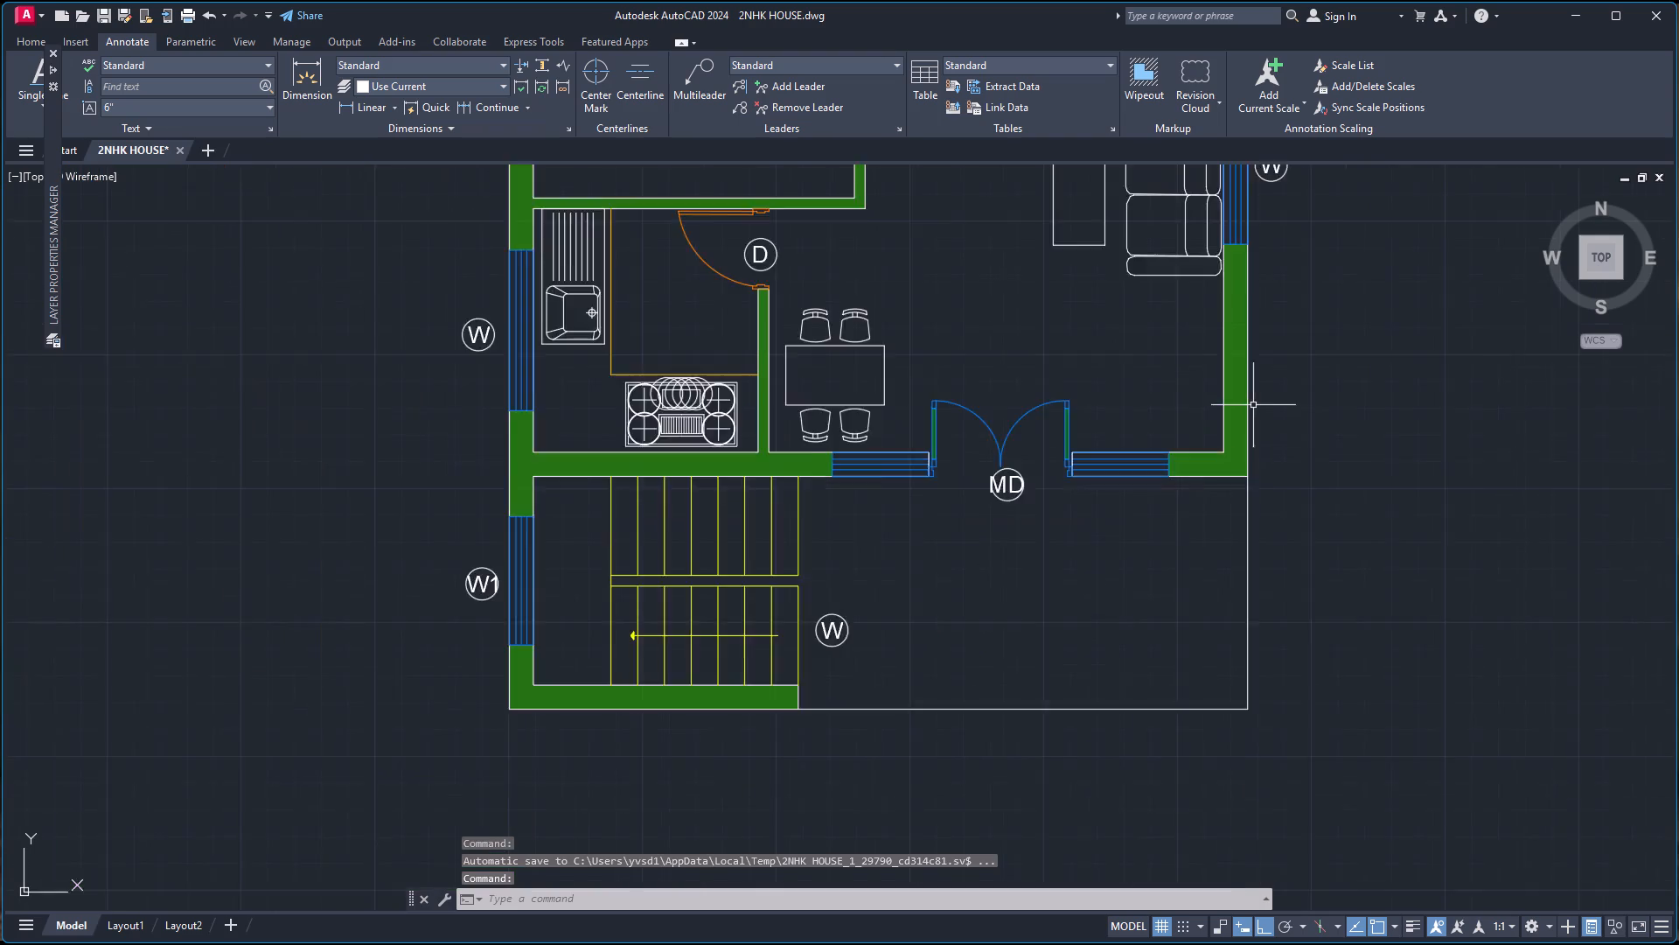
scroll(1253, 405, down, 1)
click(1272, 254)
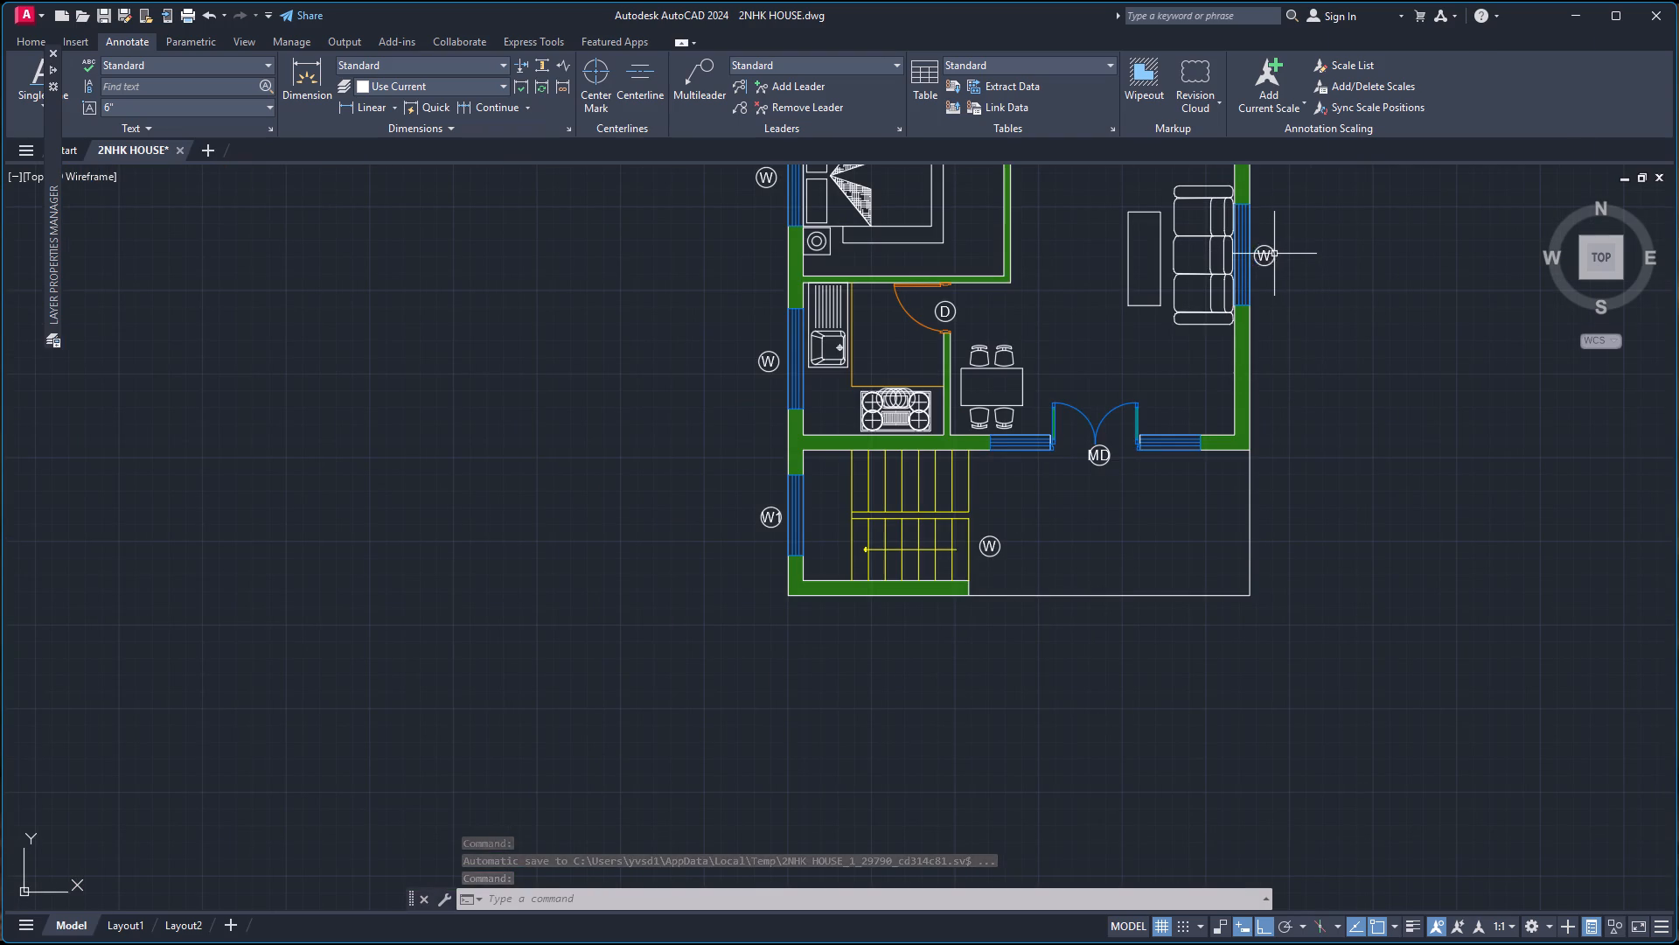
right_click(1275, 254)
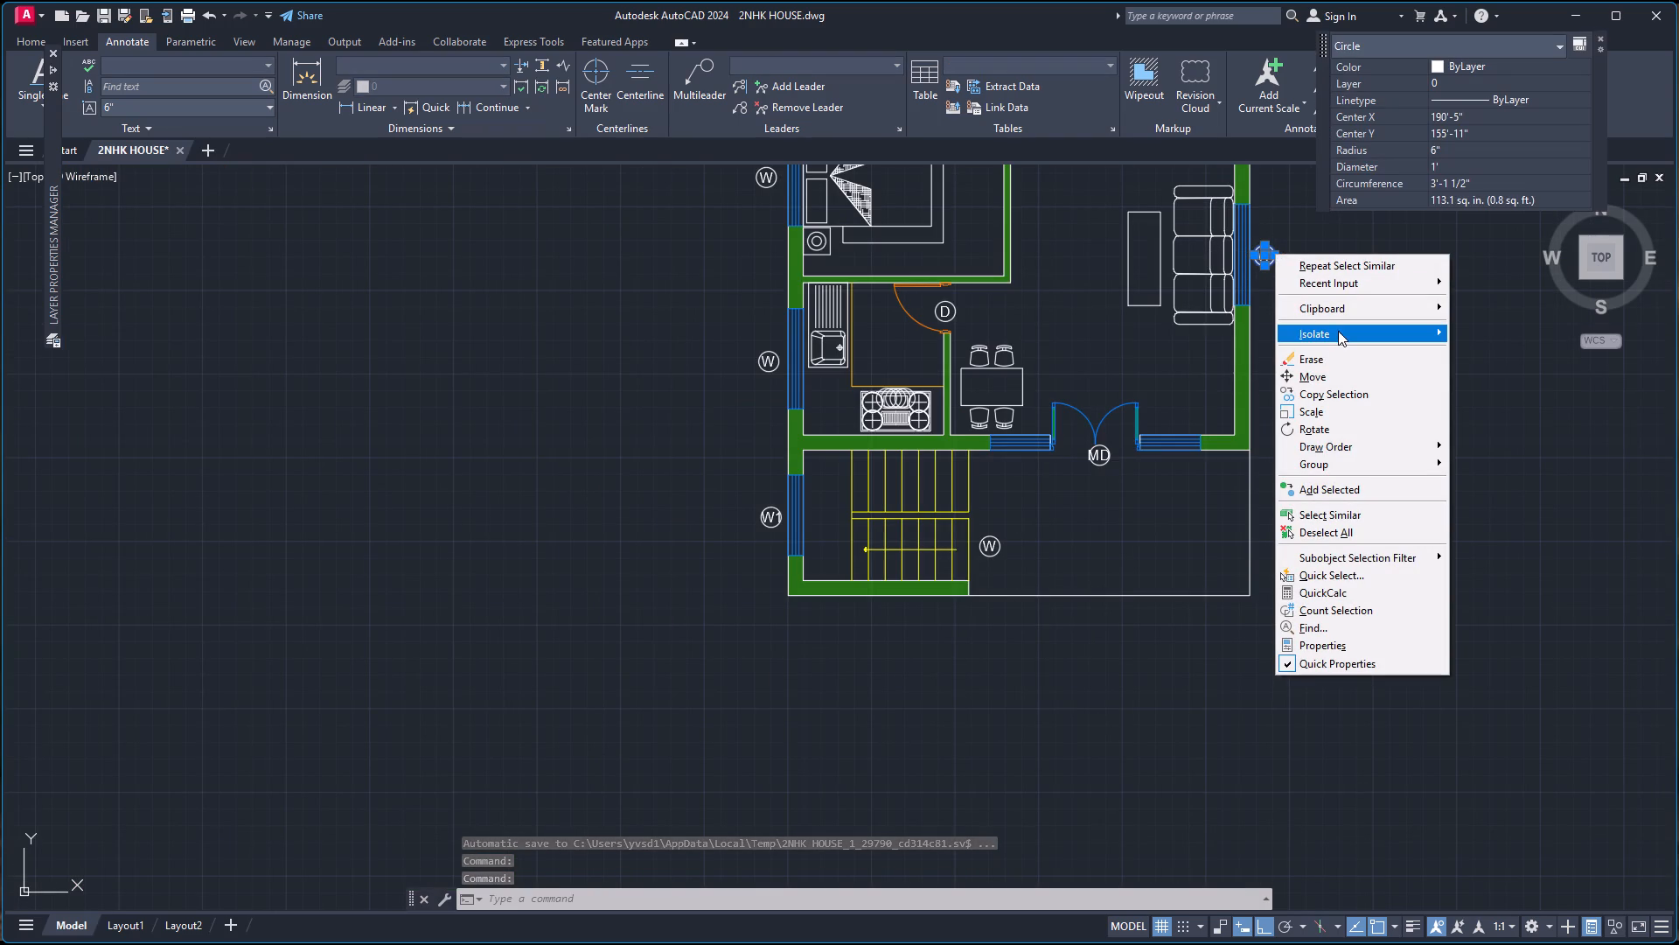
click(1348, 509)
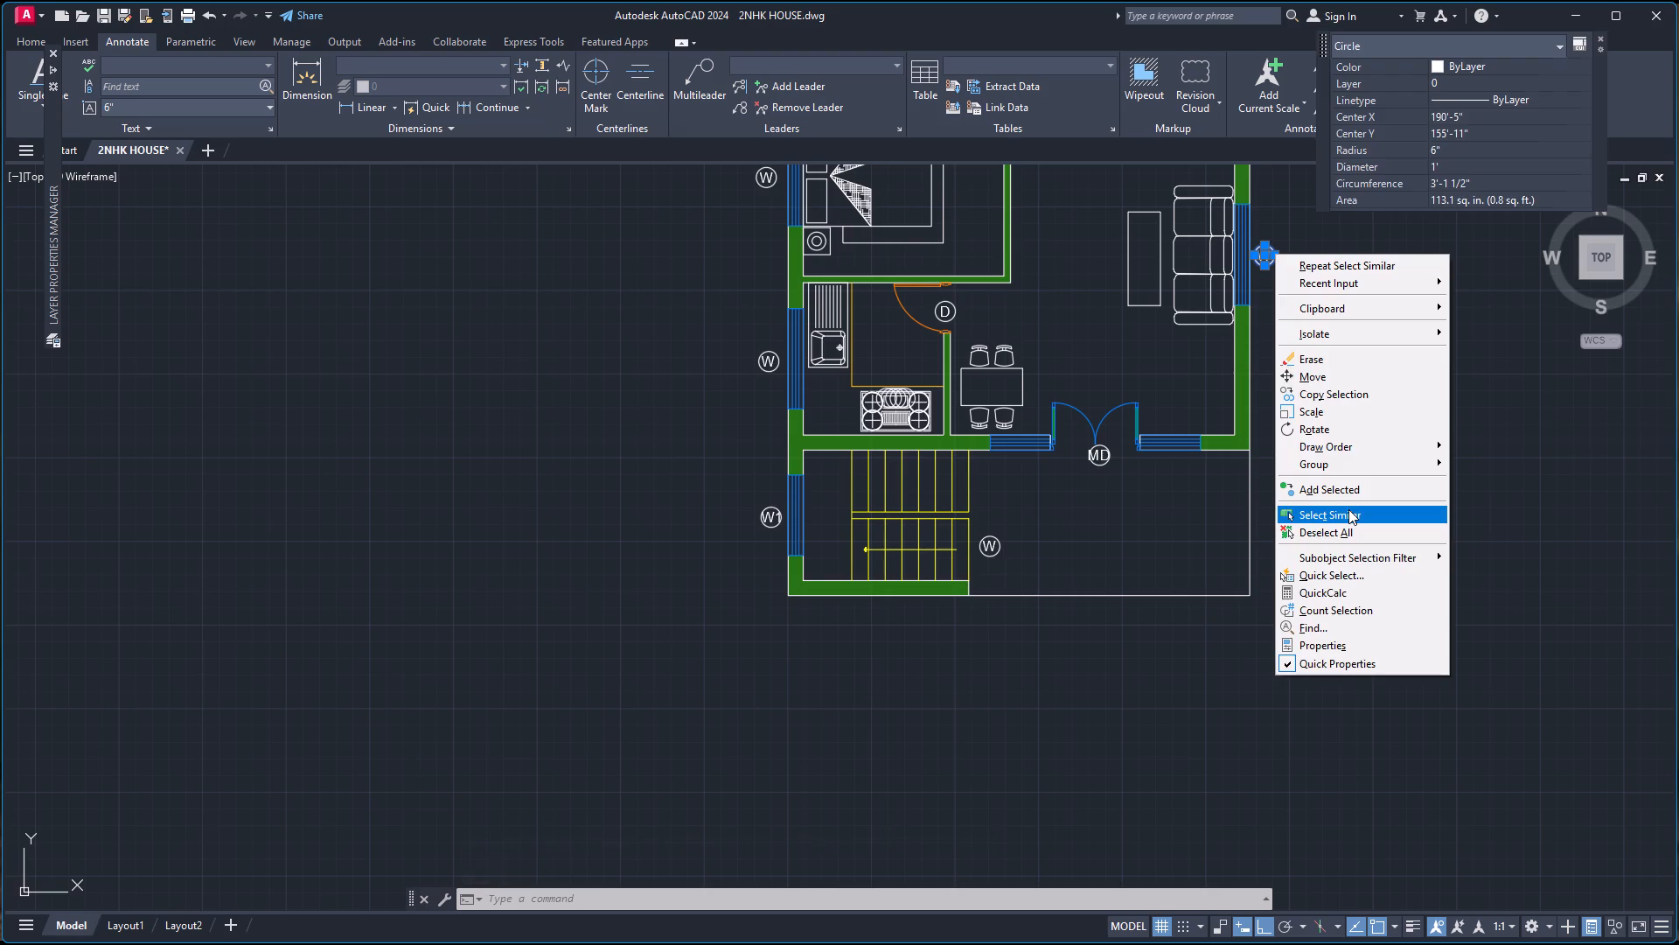
click(1514, 425)
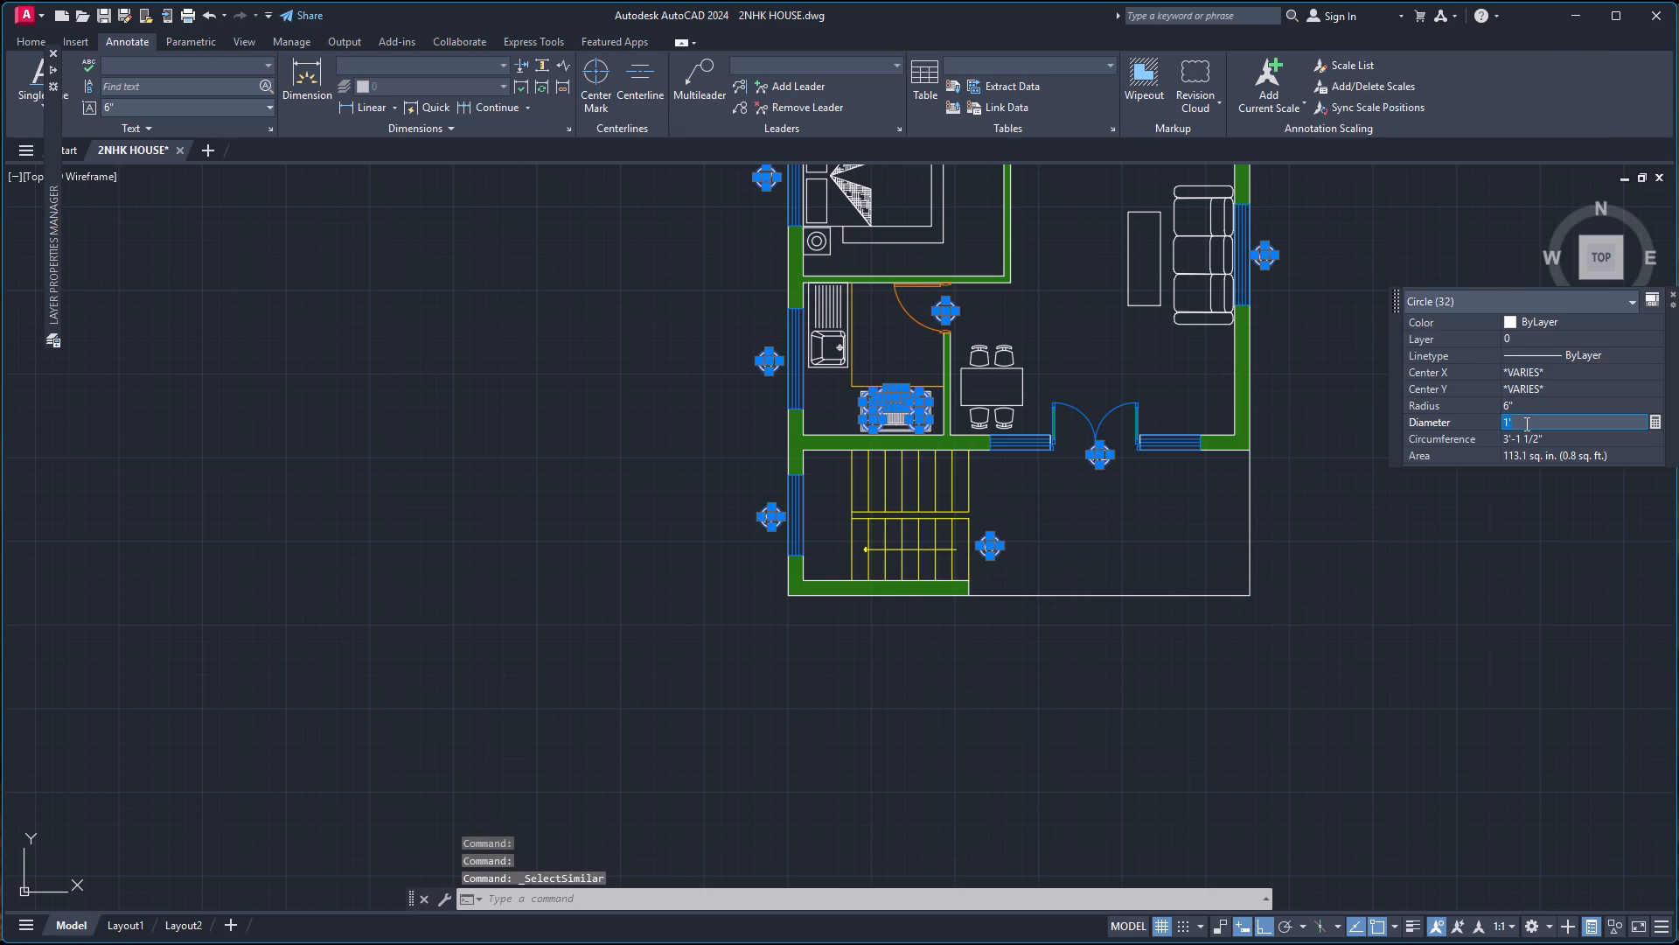
click(1525, 423)
key(minus)
key(2)
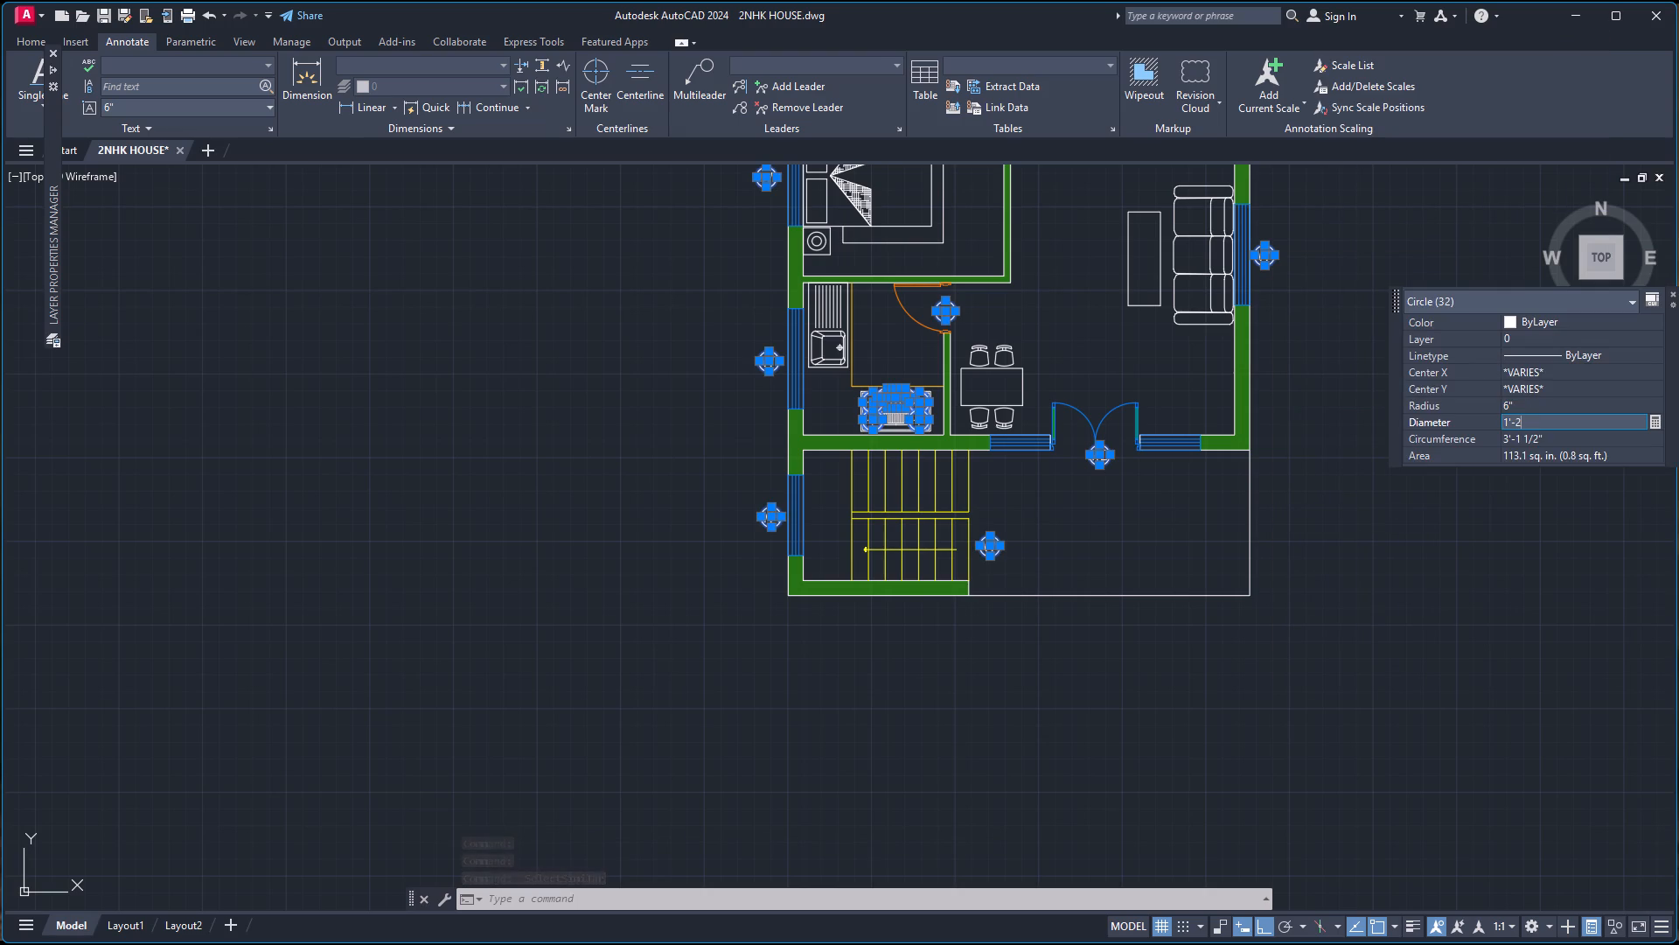
text('')
key(Return)
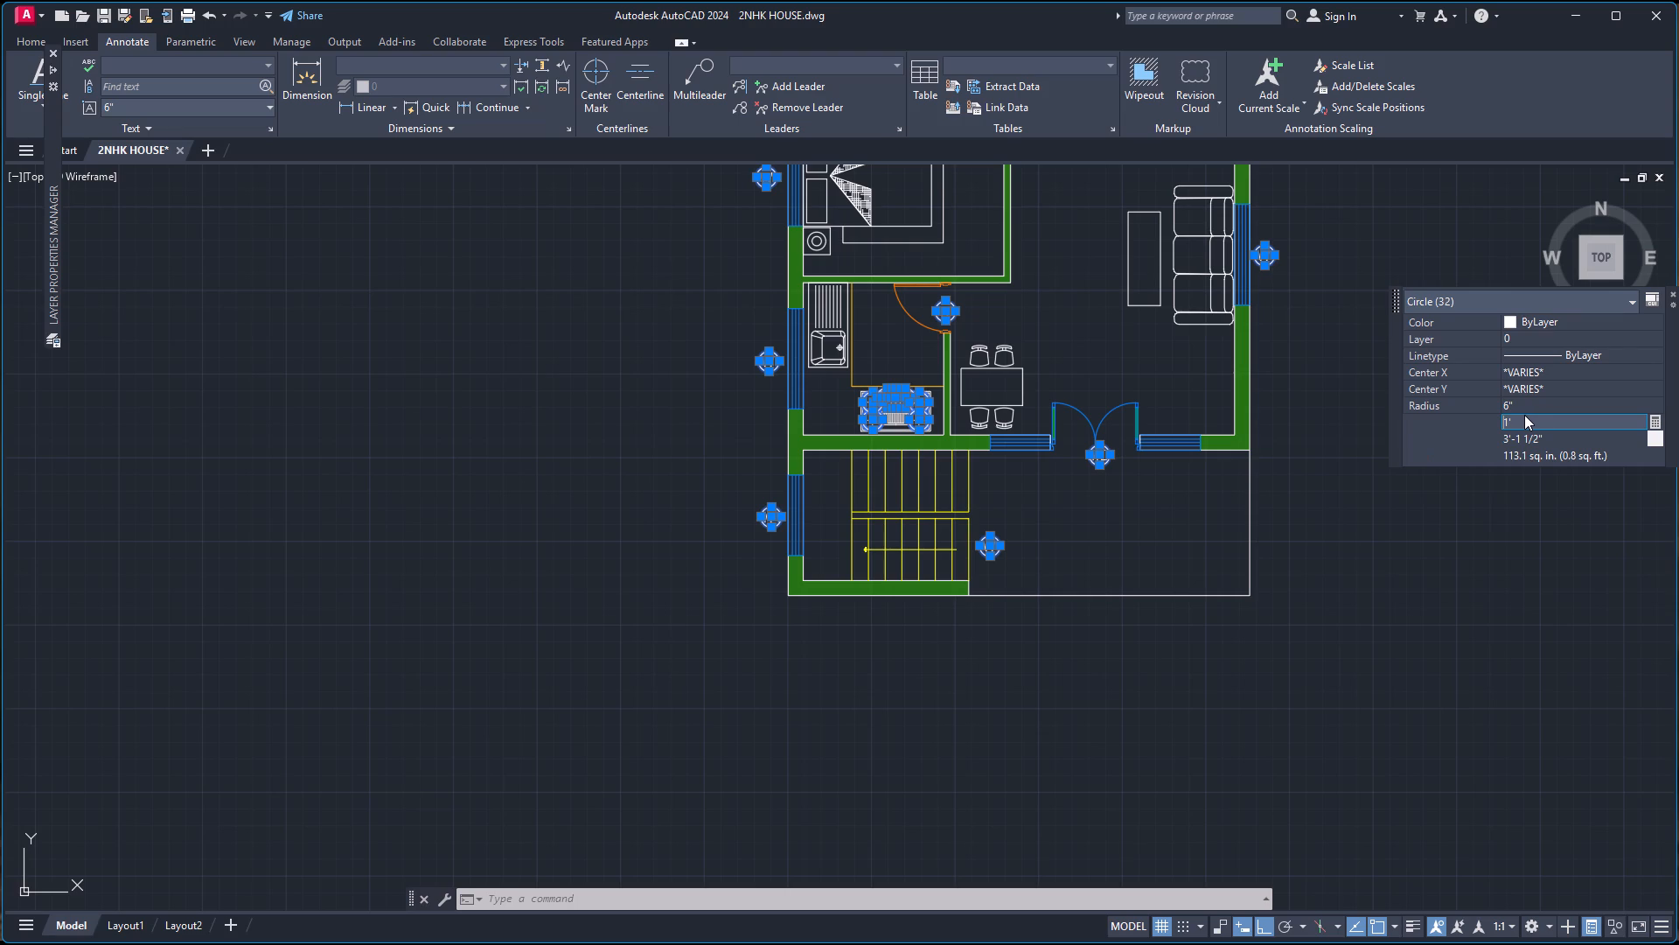
Set the radius of all selected circles to 7" and clear the selection.
click(1520, 410)
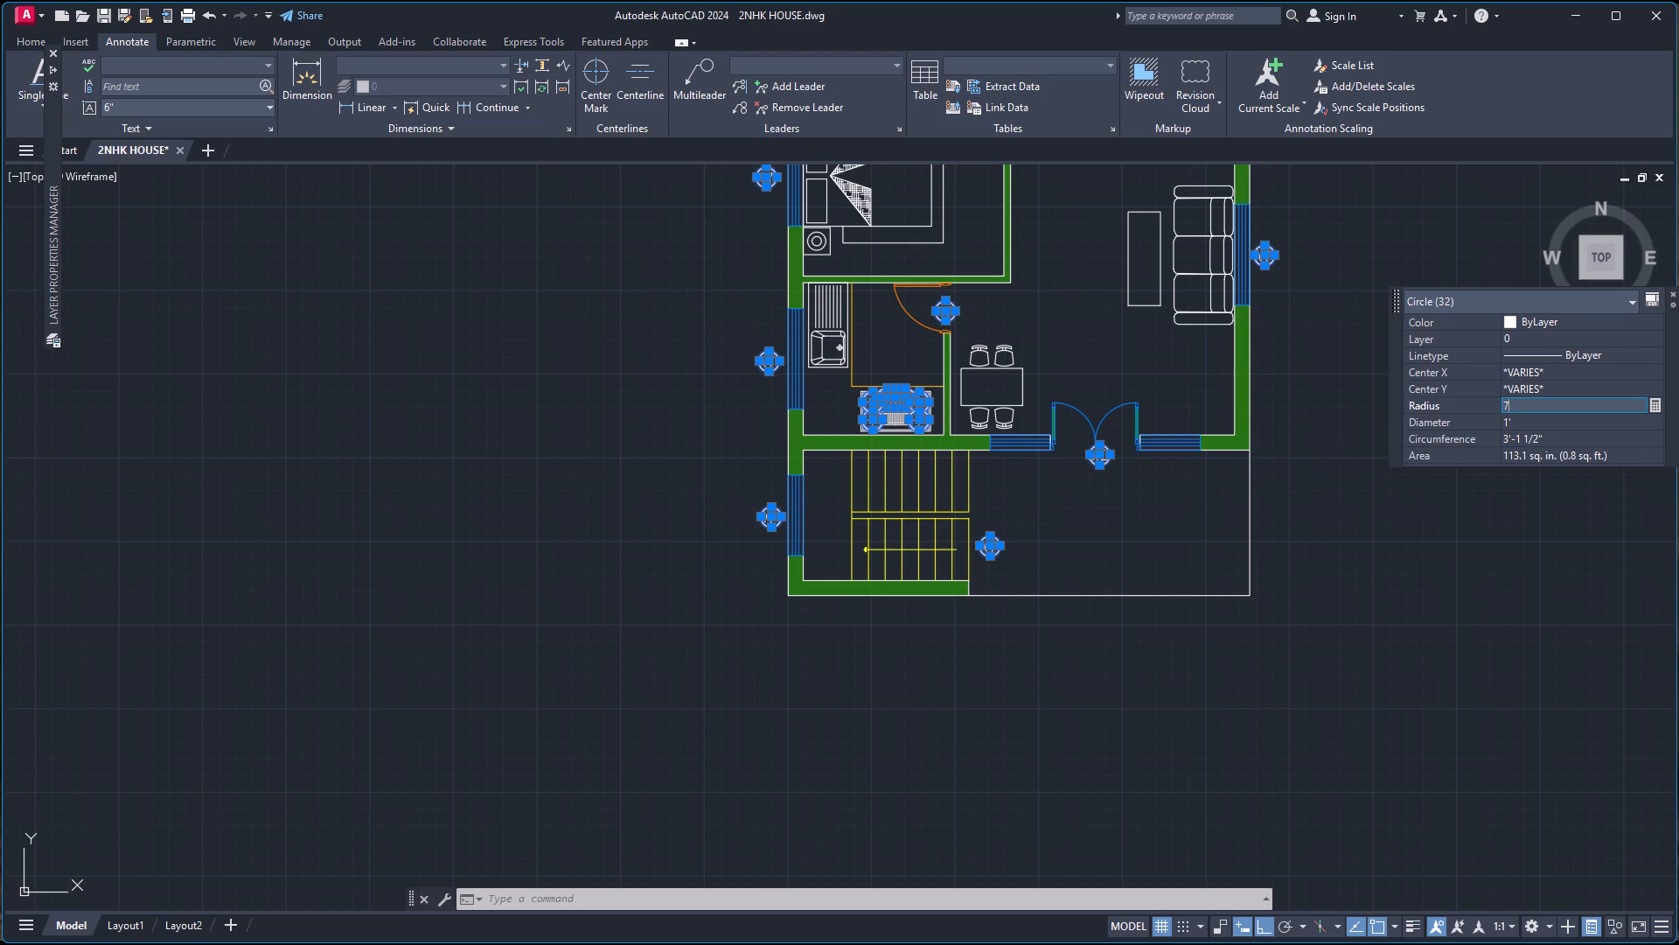
key(7)
key(Return)
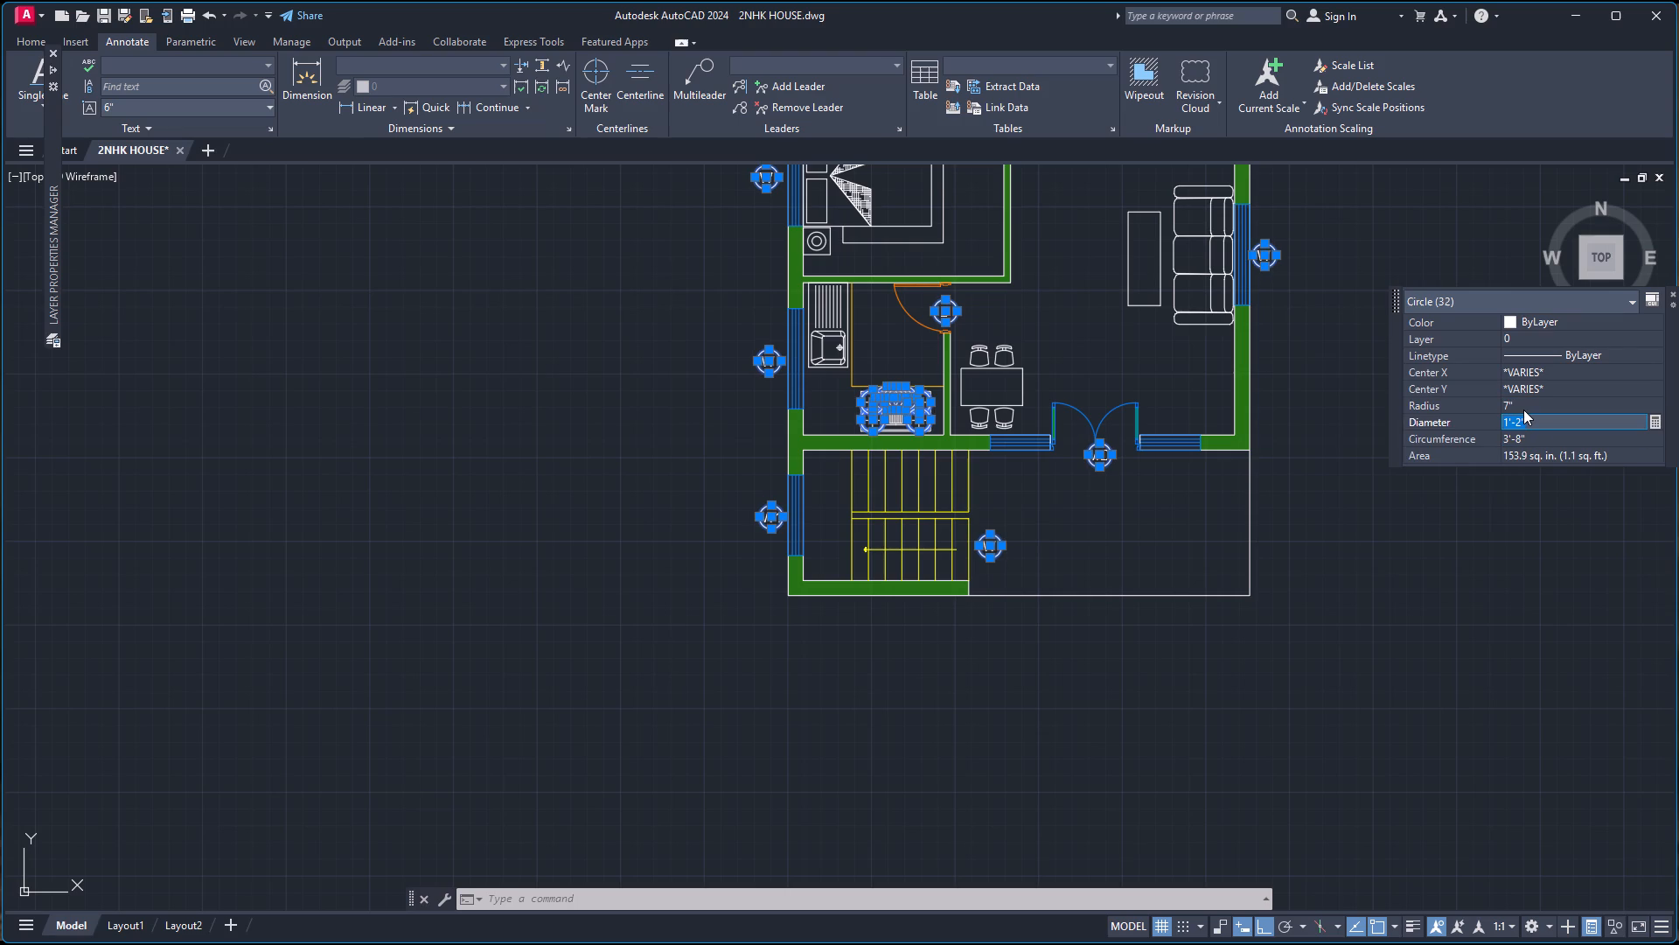
key(Escape)
key(Escape)
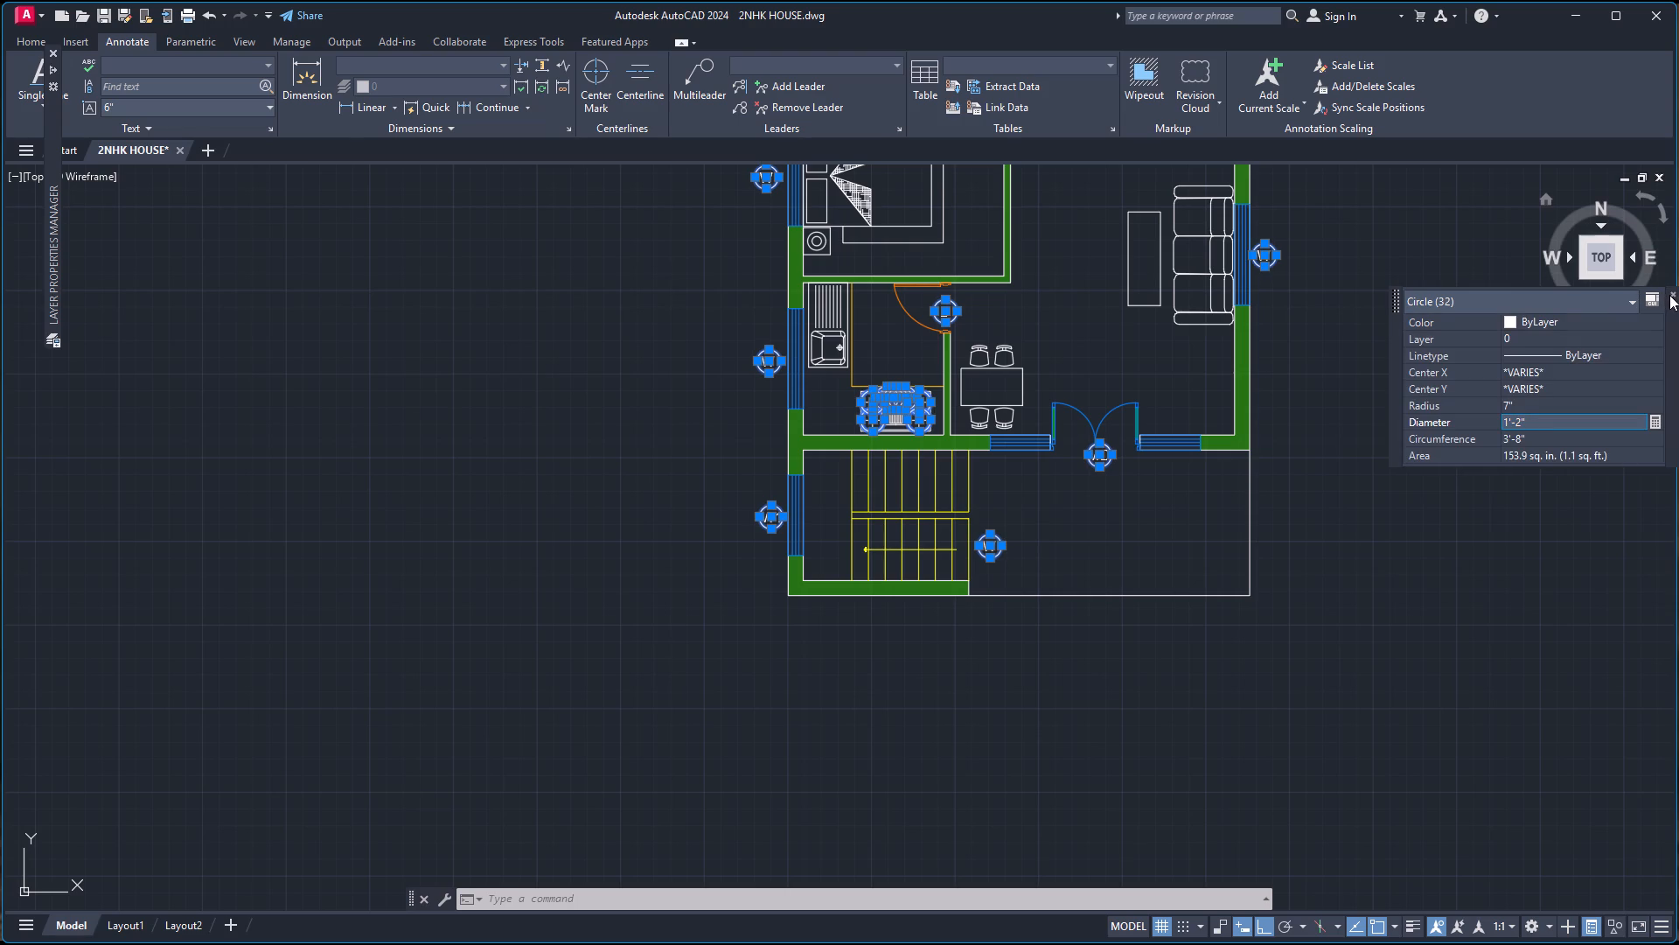
click(1673, 293)
key(Escape)
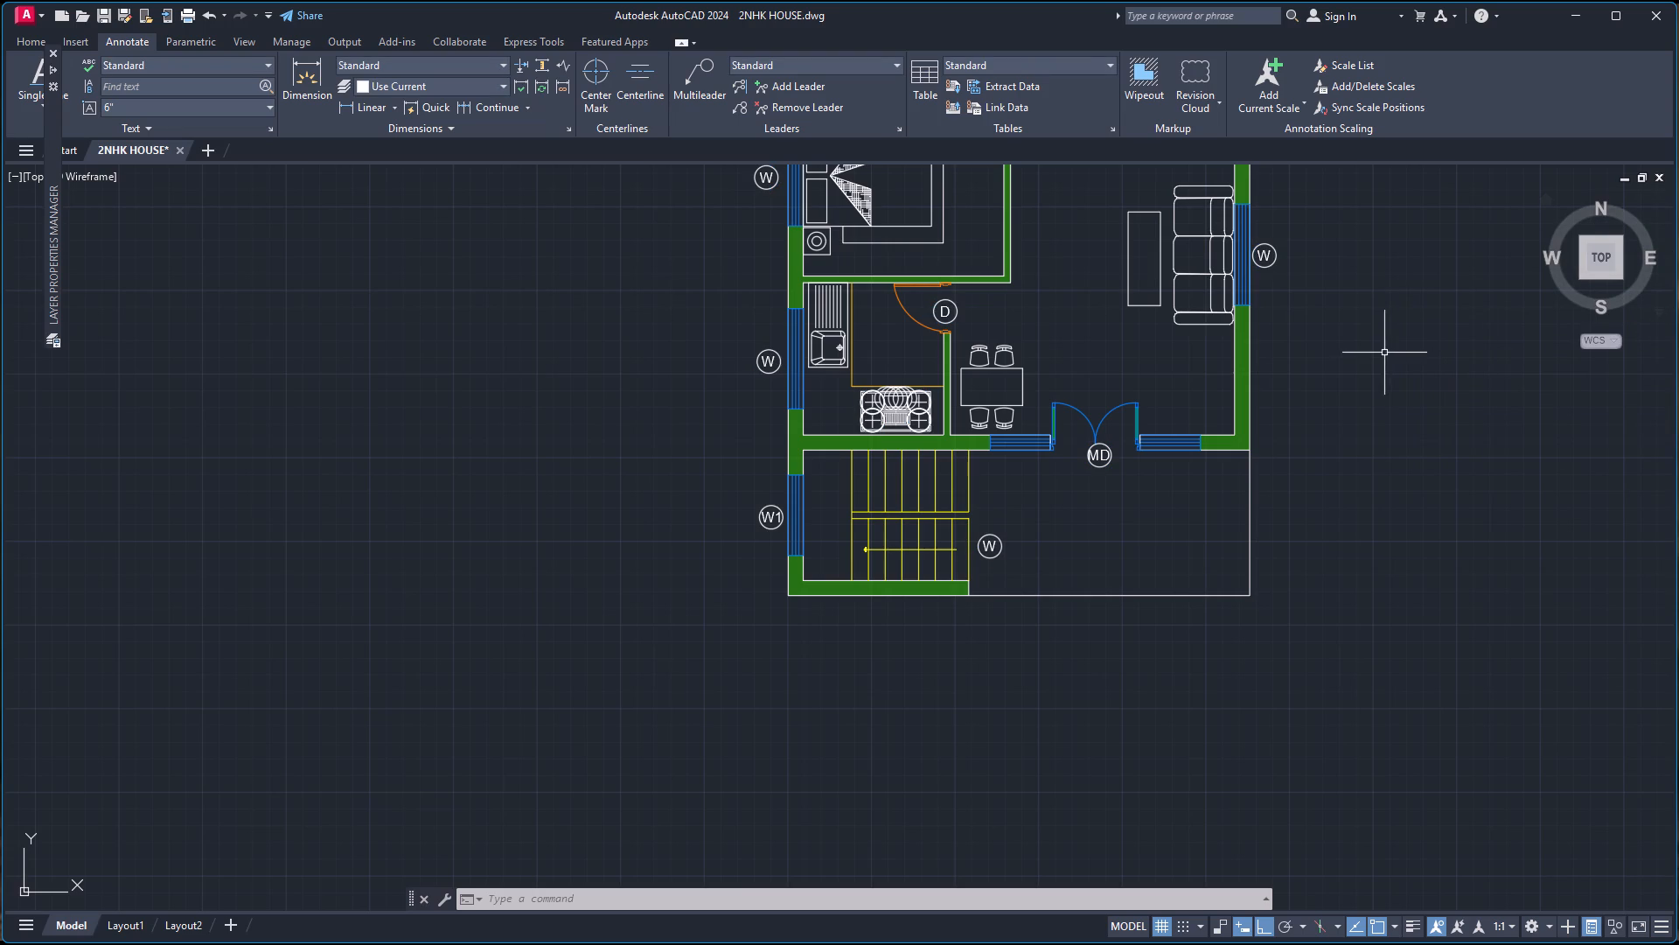
Shift the circle around the north ventilator's V label straight up by about 1 1/2", leaving the letter in place.
scroll(1224, 441, up, 3)
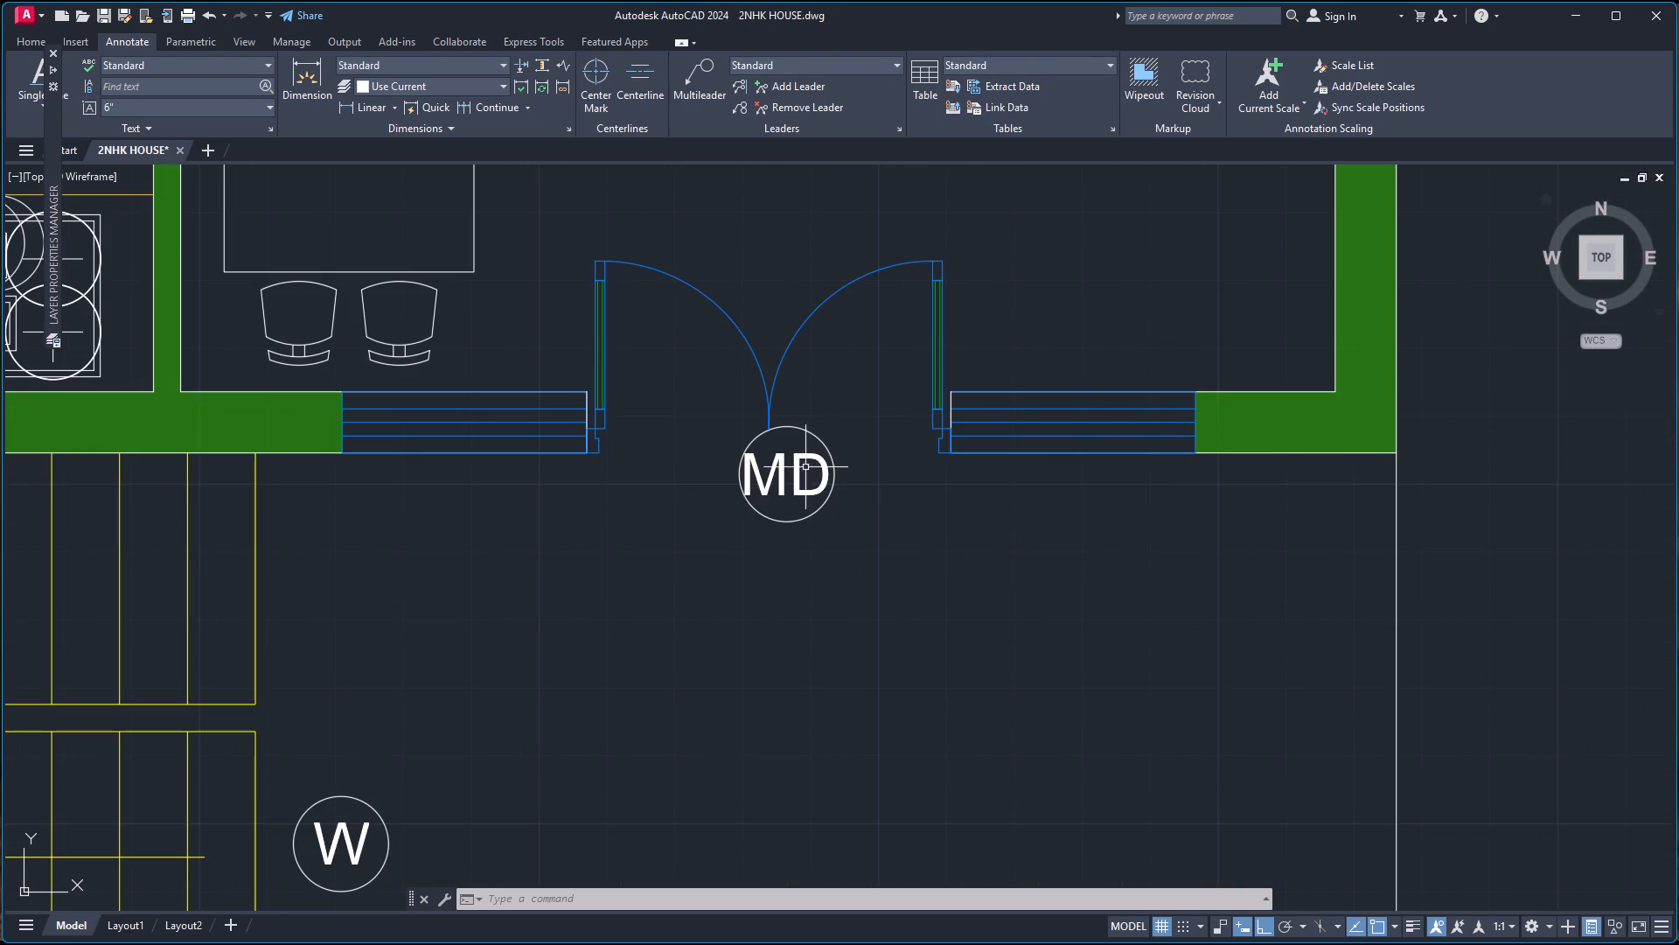
scroll(713, 478, down, 3)
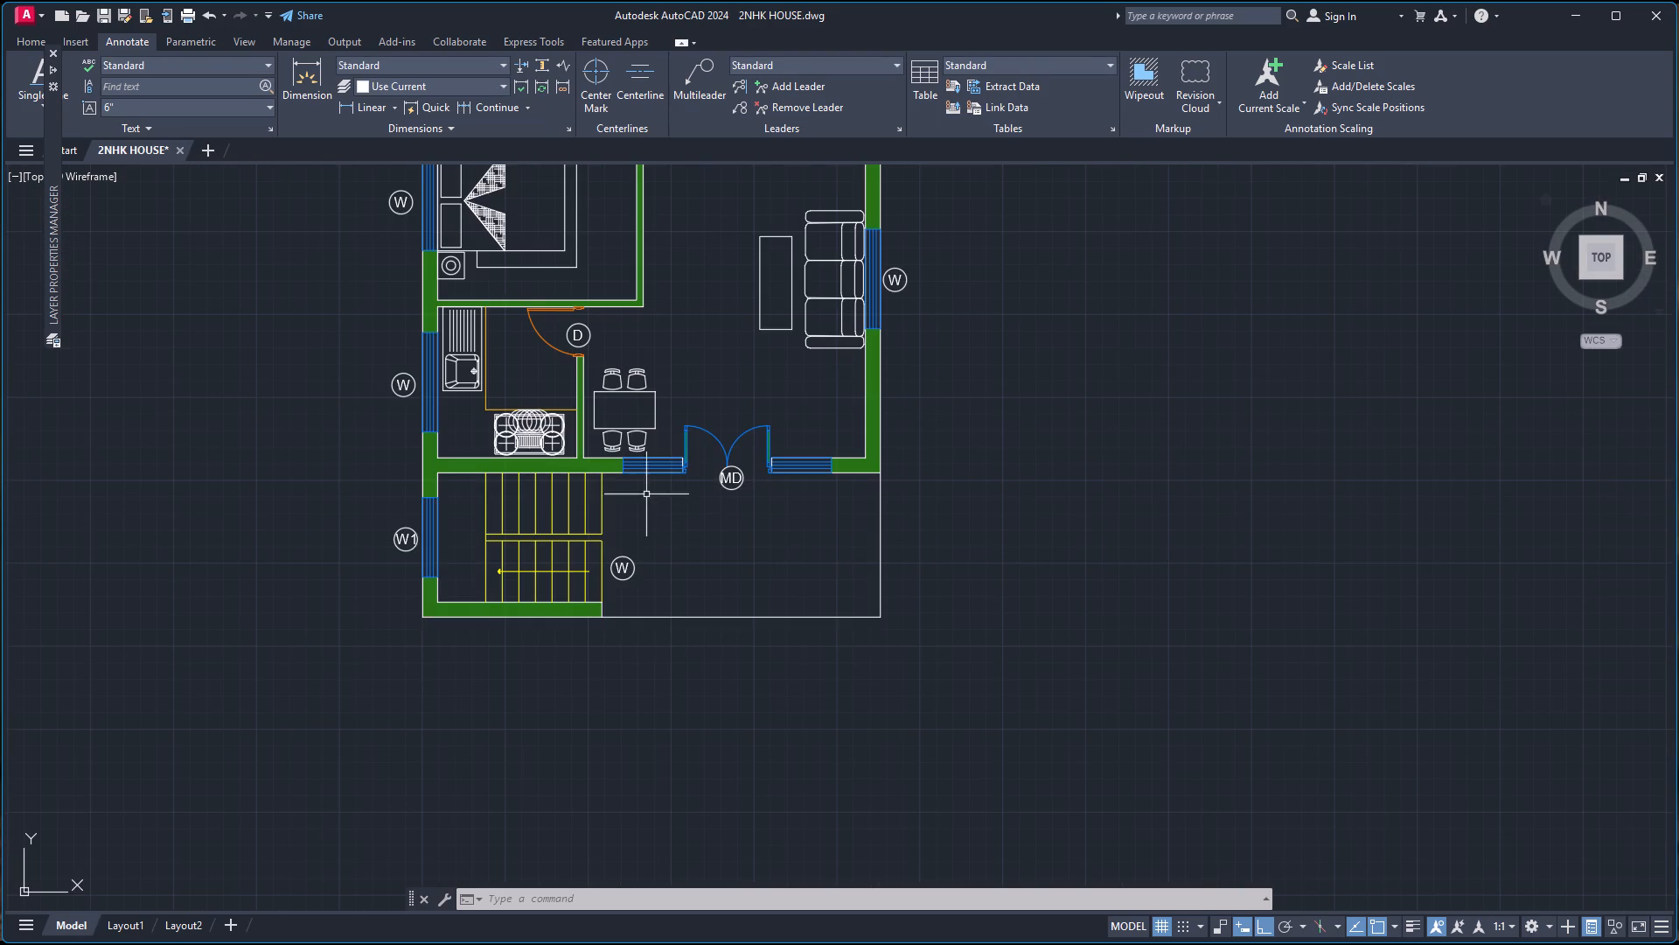
scroll(528, 427, down, 2)
scroll(518, 221, up, 3)
scroll(540, 216, down, 1)
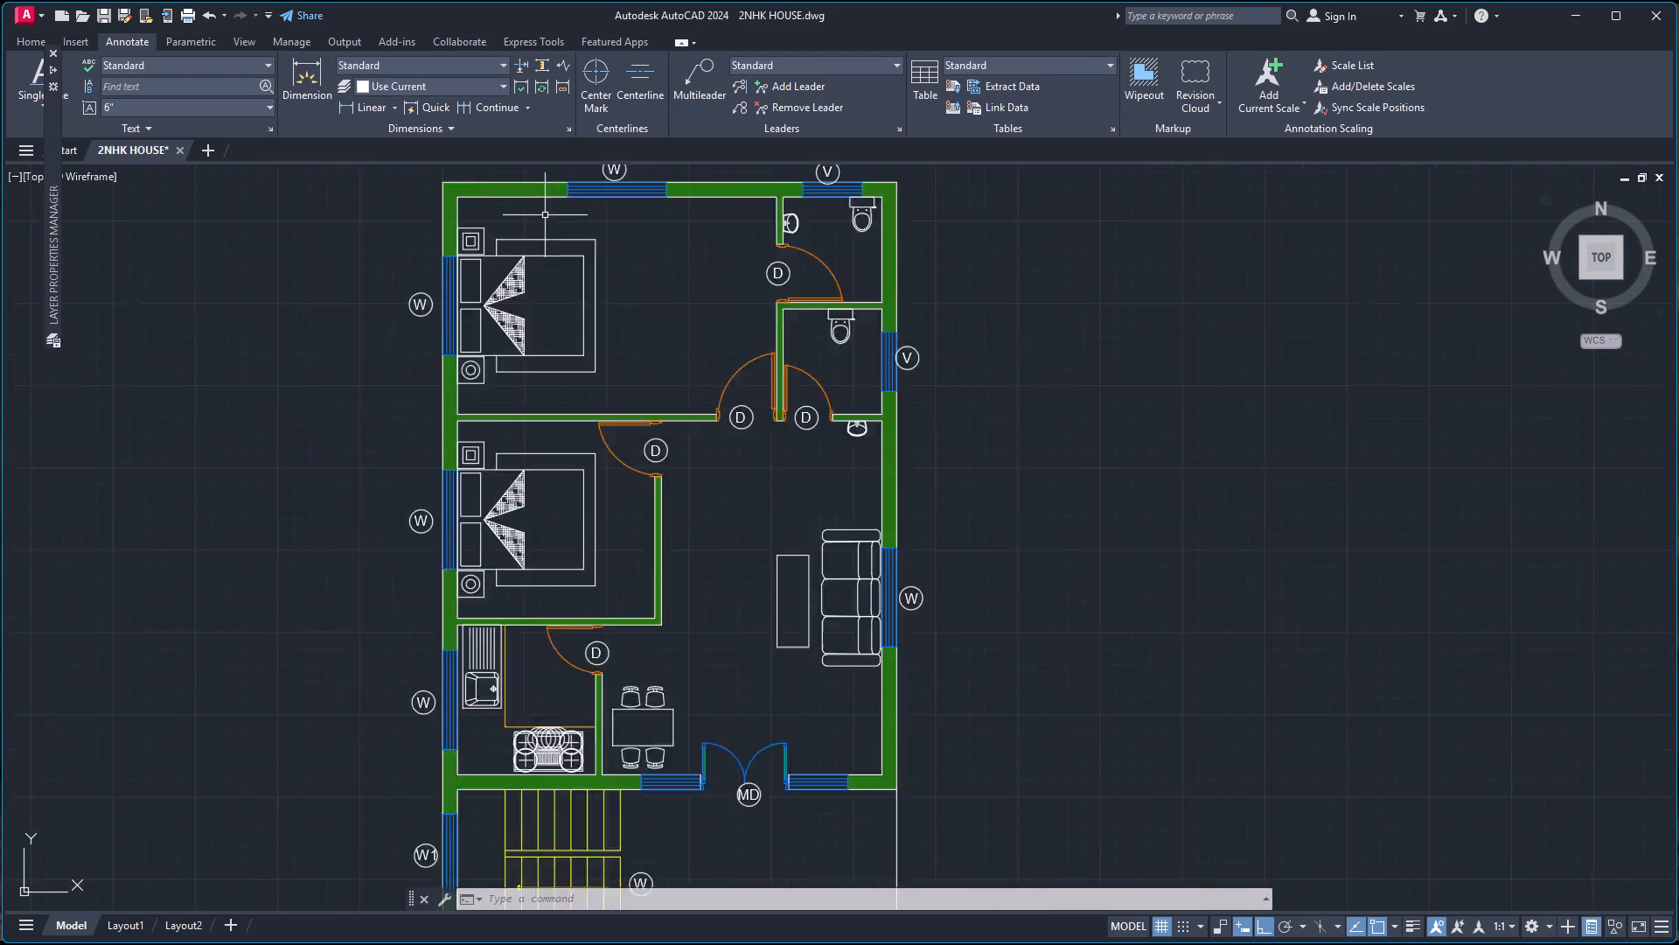
scroll(546, 213, down, 1)
scroll(559, 202, up, 1)
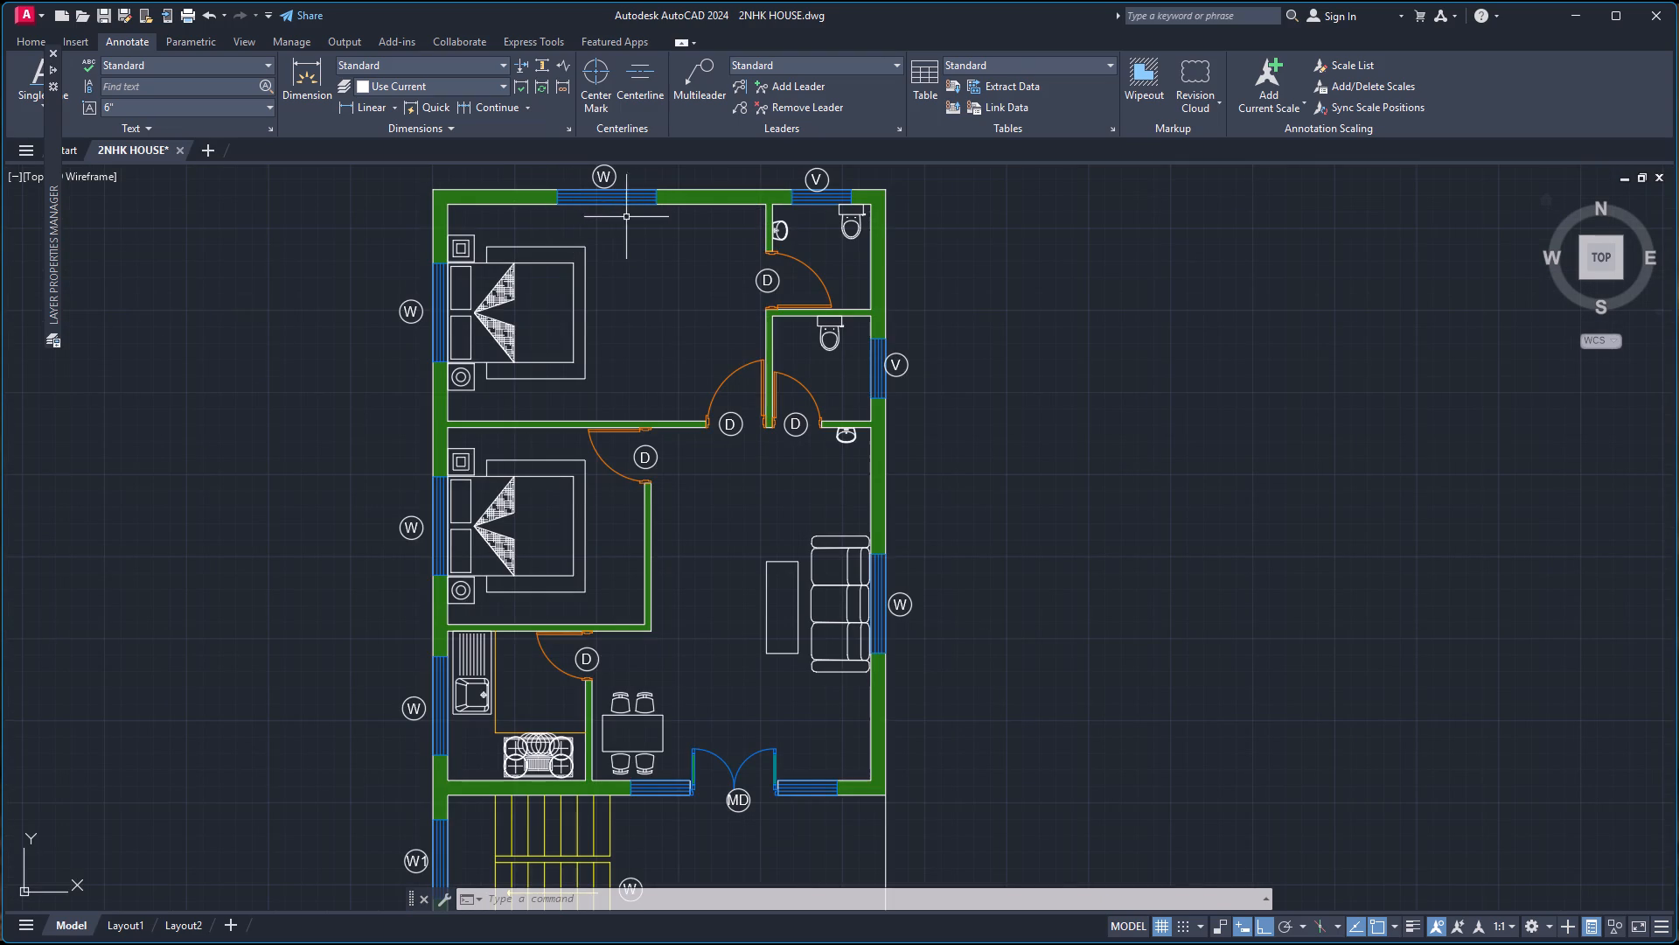
click(807, 170)
scroll(811, 171, up, 4)
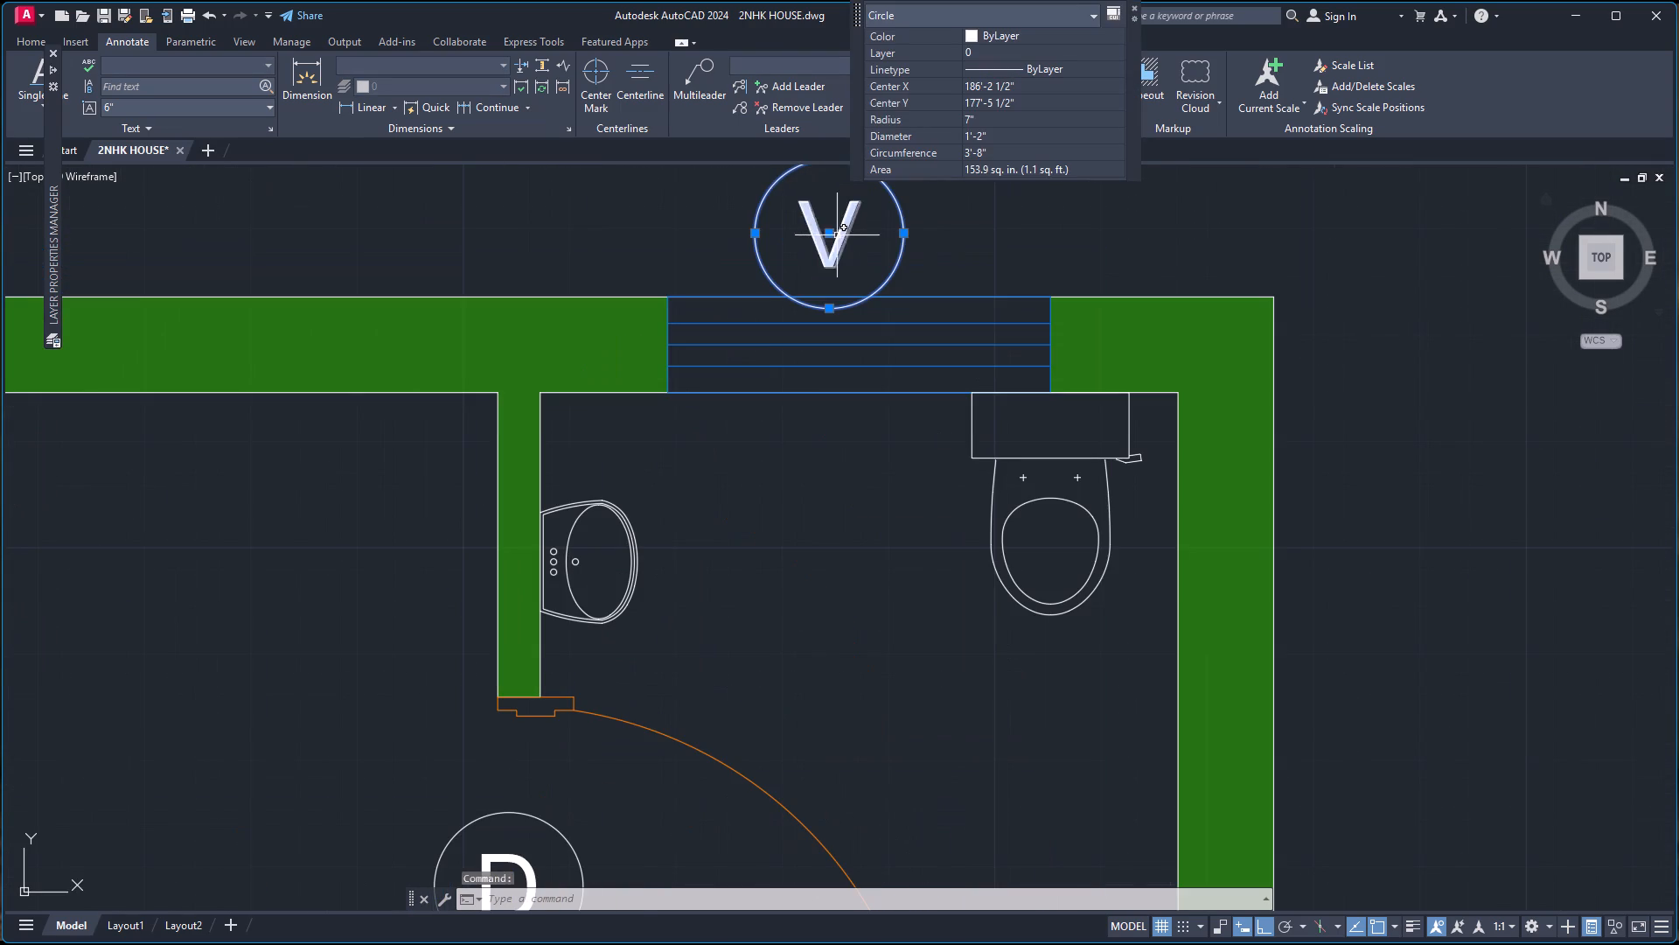
click(821, 239)
click(823, 230)
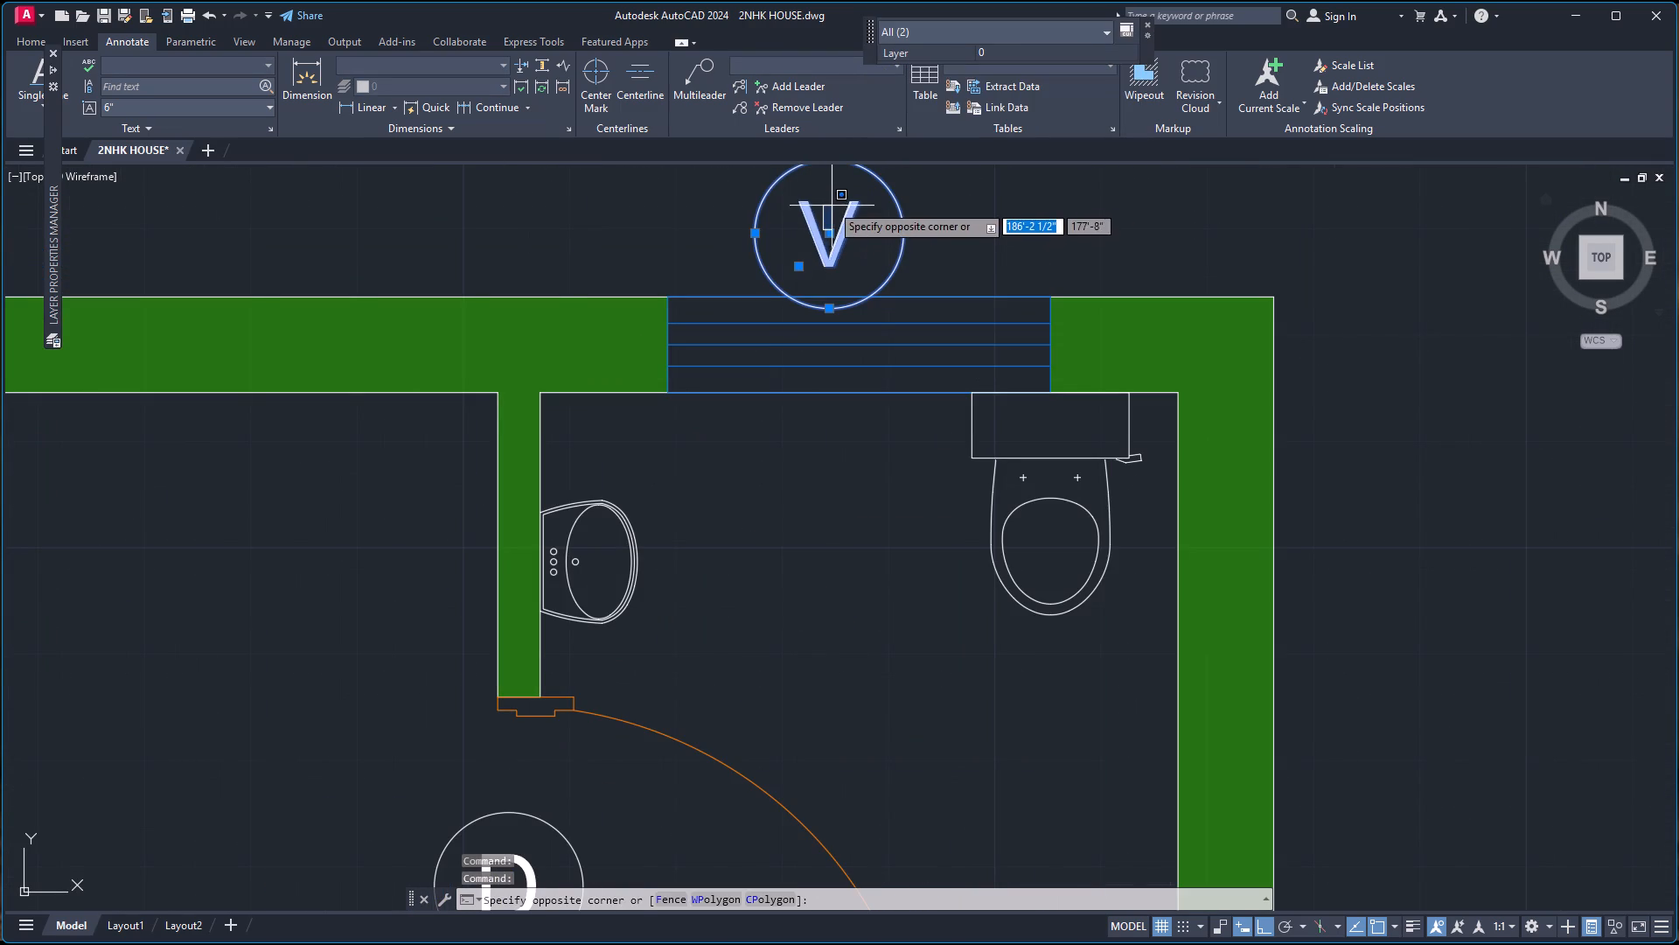
click(833, 205)
click(824, 234)
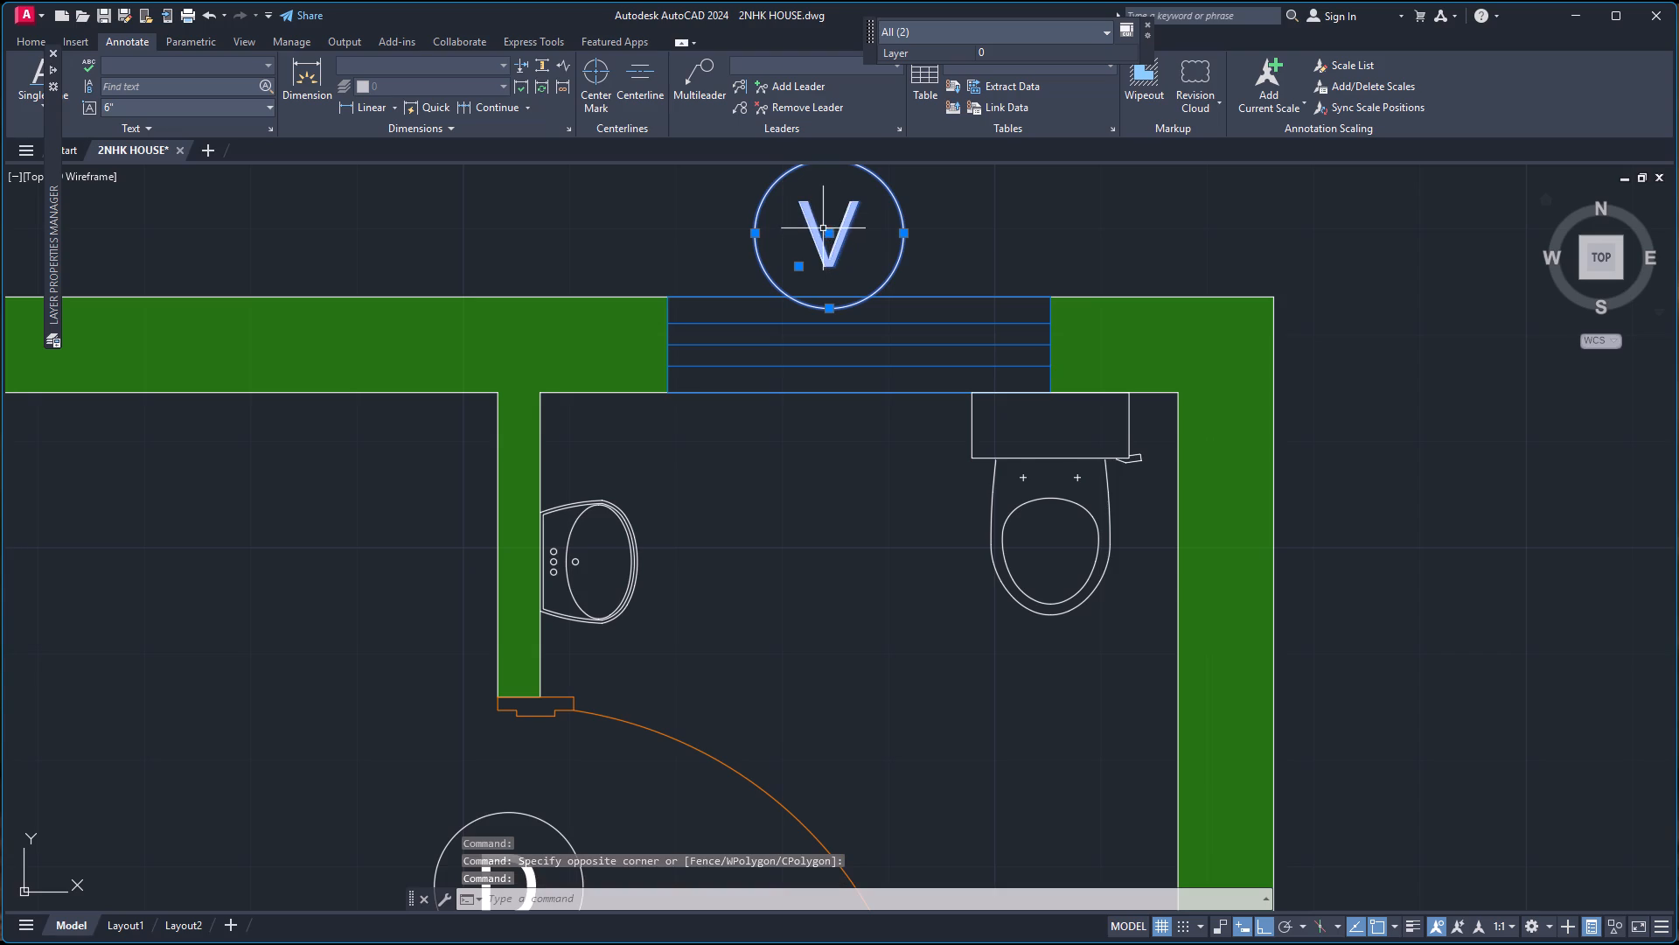
click(826, 231)
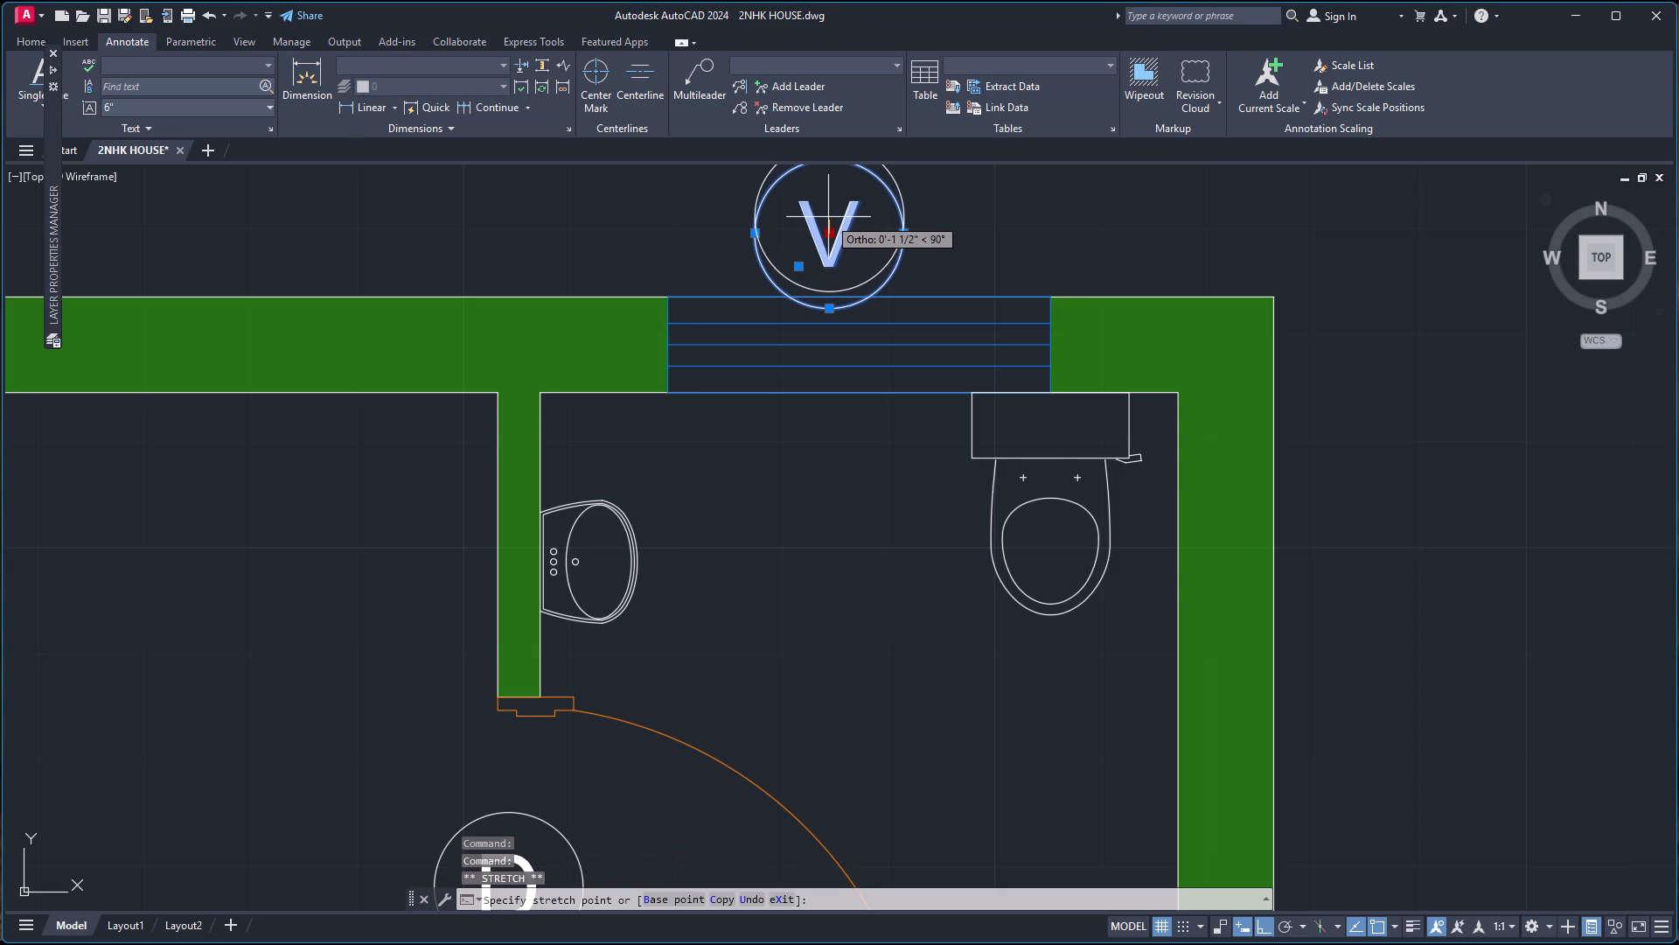
click(828, 217)
key(Escape)
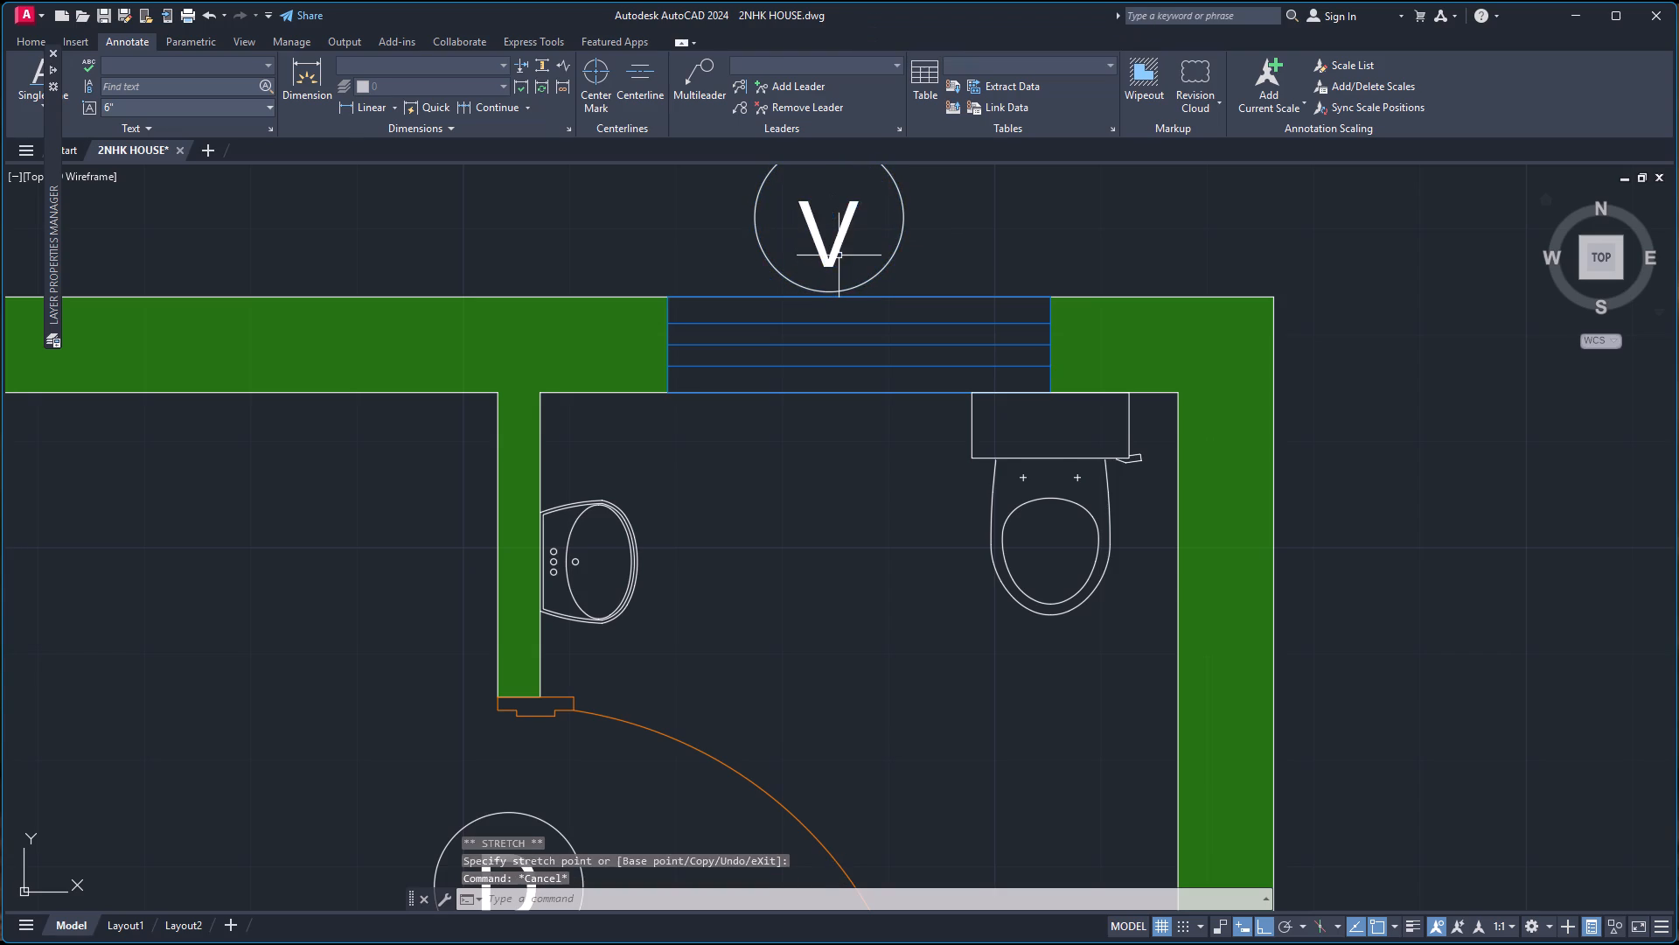
Delete the circle around the W label east of the staircase, keeping its letter.
scroll(955, 382, down, 3)
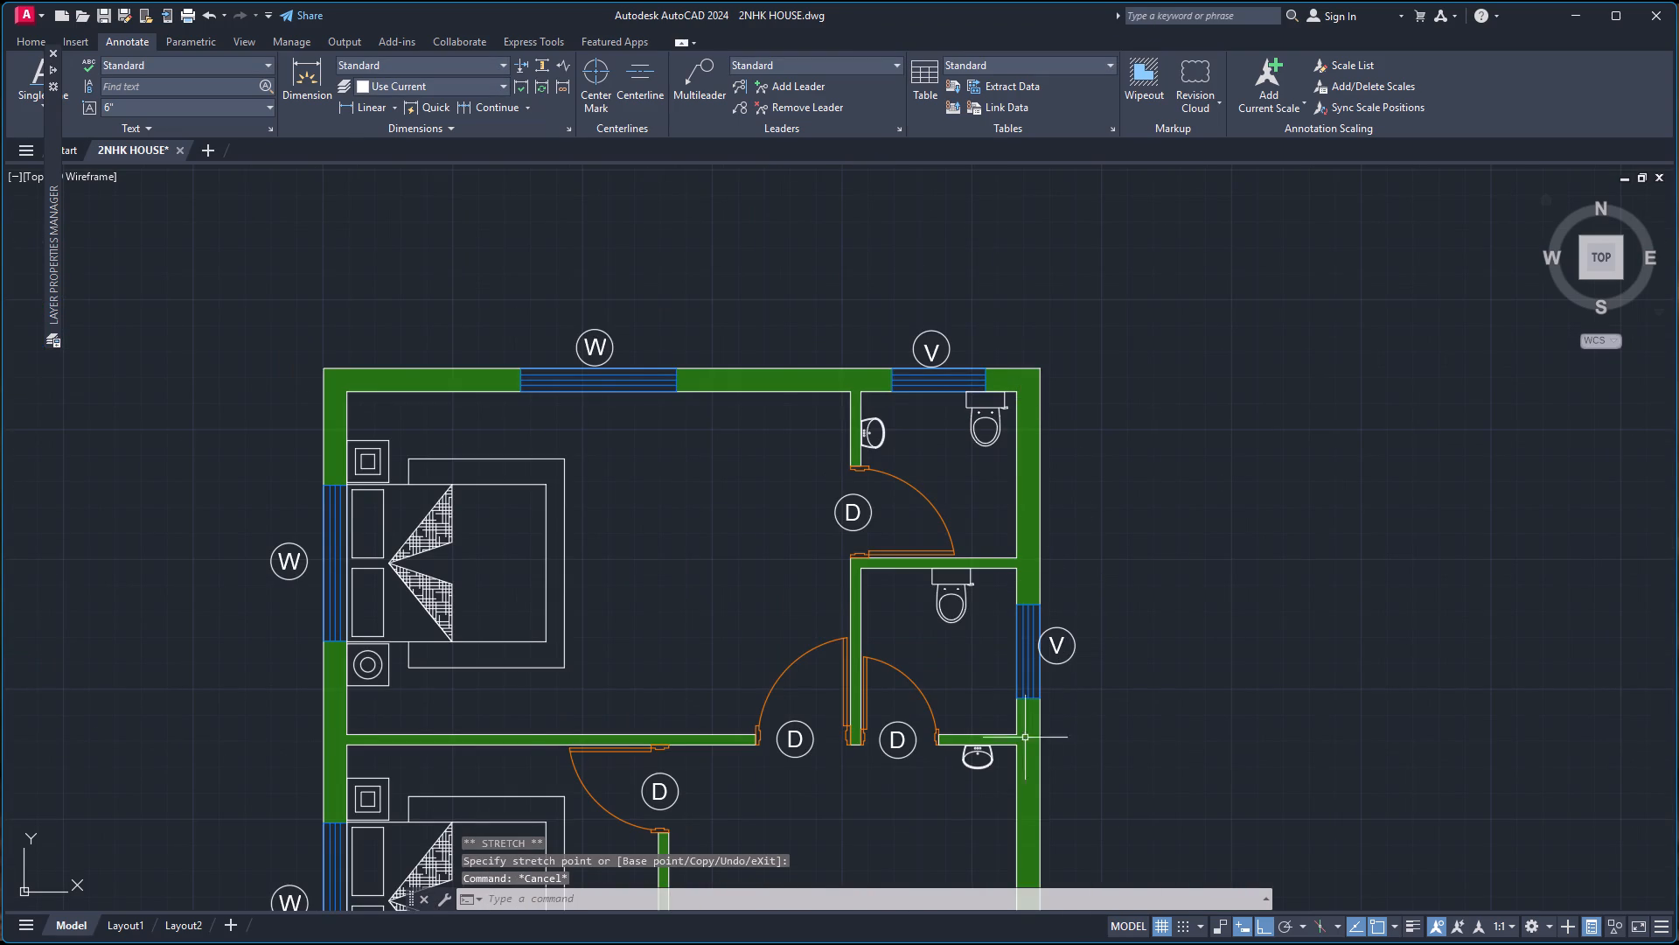
scroll(877, 792, down, 3)
scroll(879, 633, down, 4)
scroll(889, 710, up, 1)
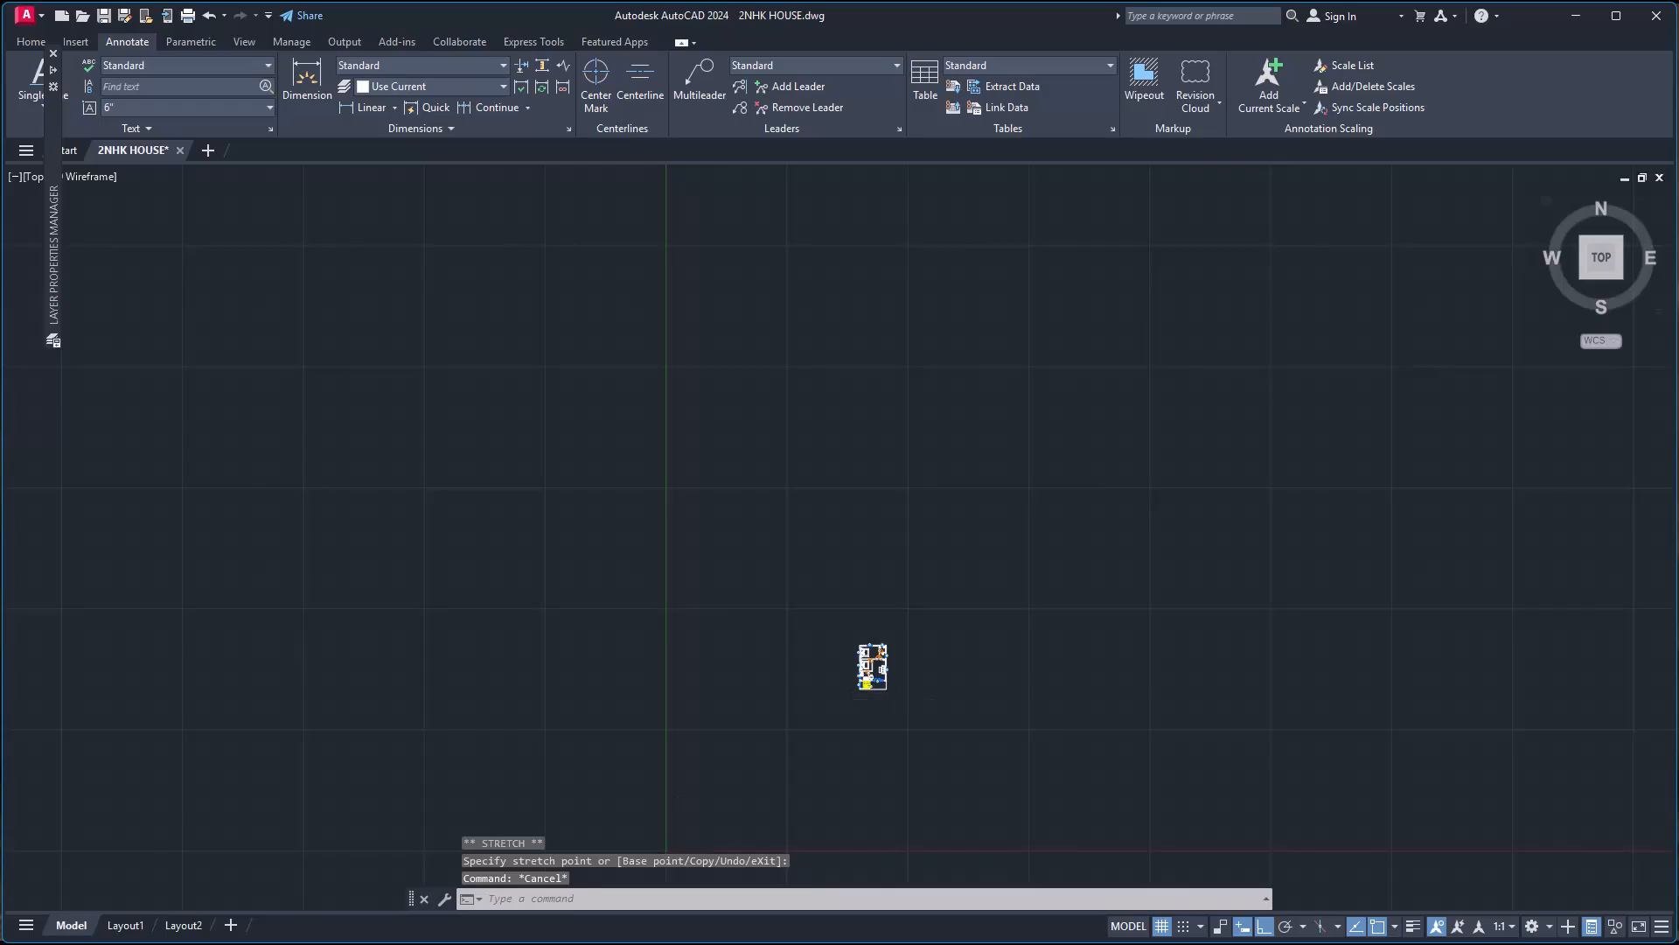
scroll(889, 710, up, 3)
scroll(857, 483, up, 1)
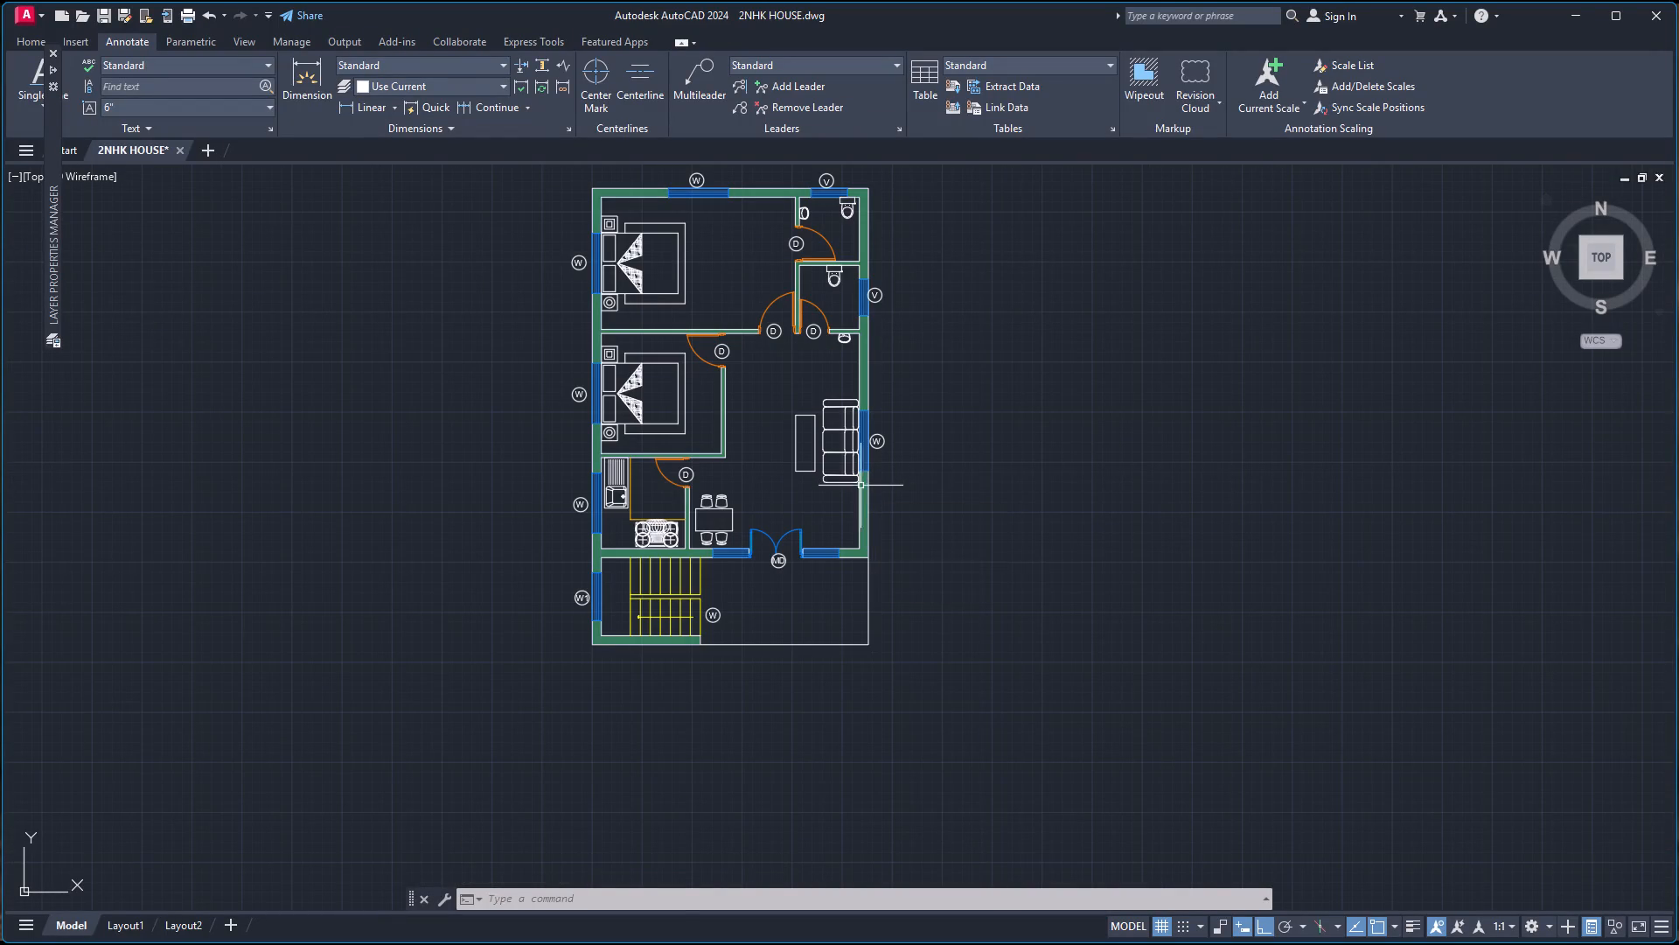
scroll(721, 604, up, 3)
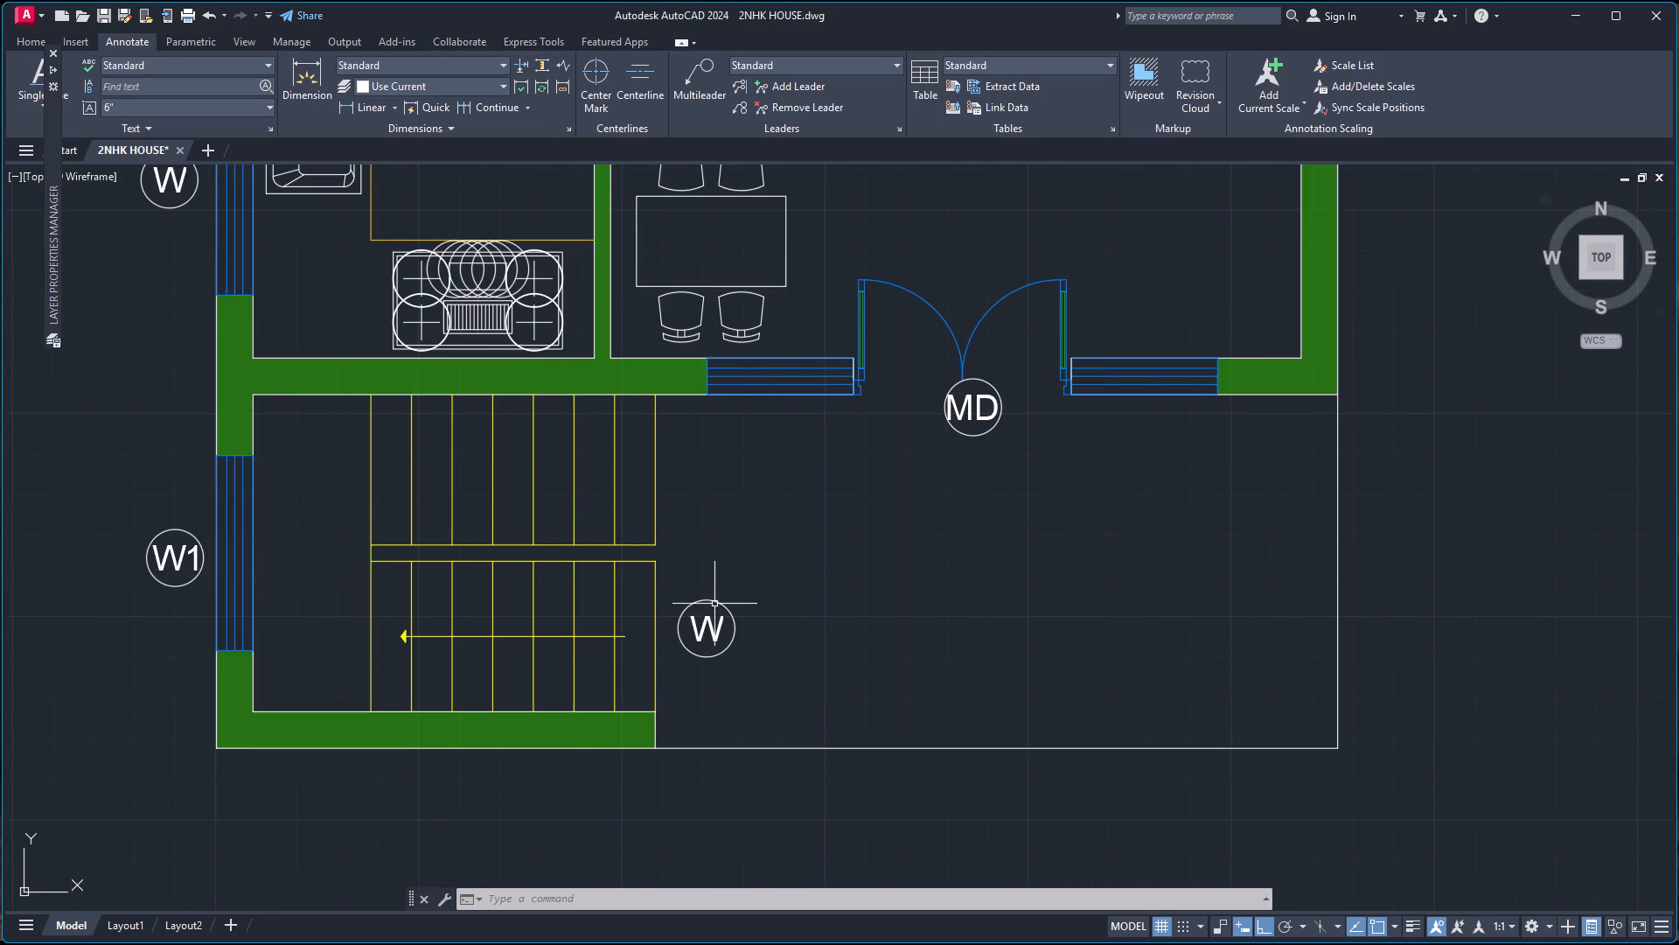
click(717, 603)
key(Delete)
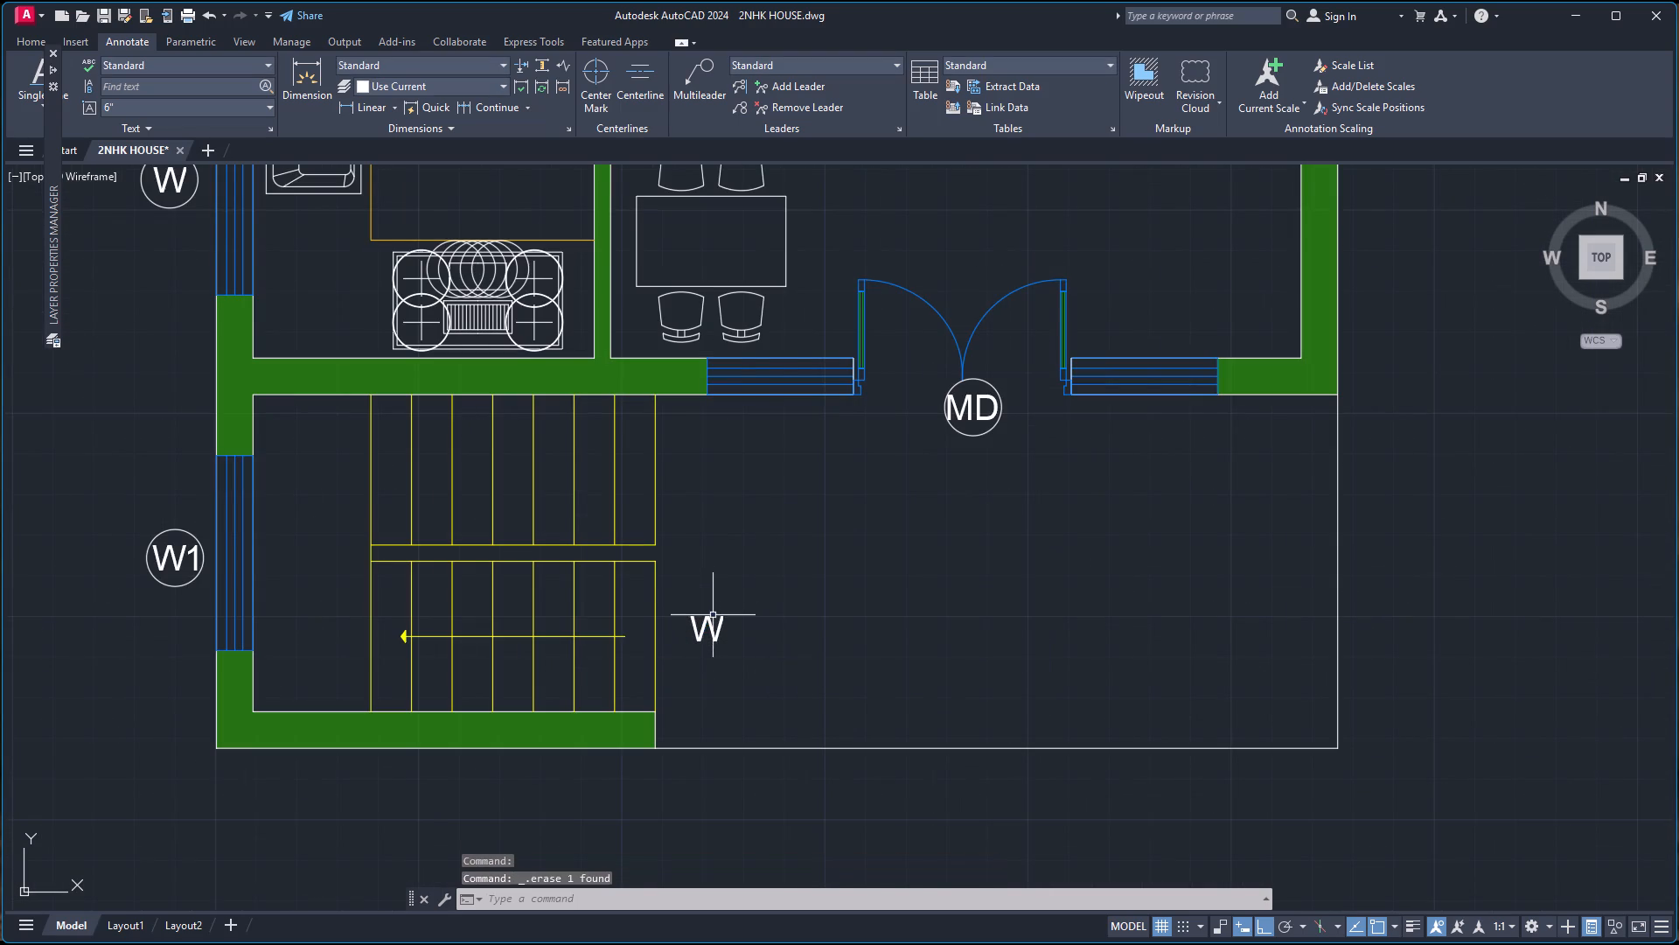
Change the uncircled W text beside the staircase to UP.
double_click(704, 629)
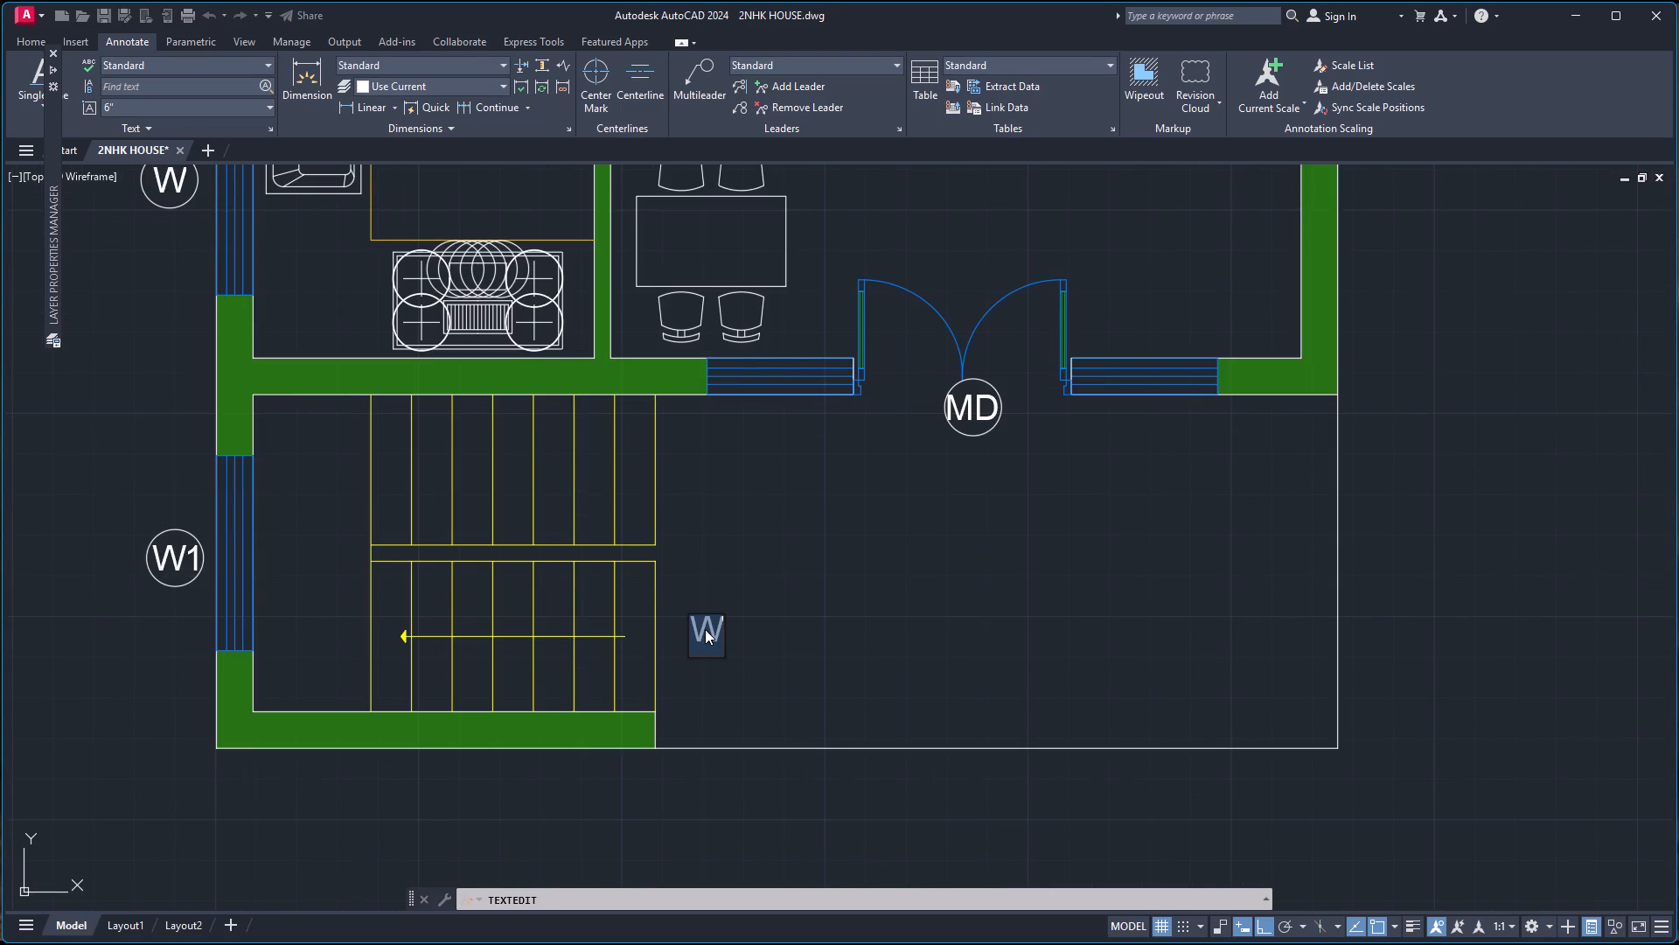
text(UP)
key(Return)
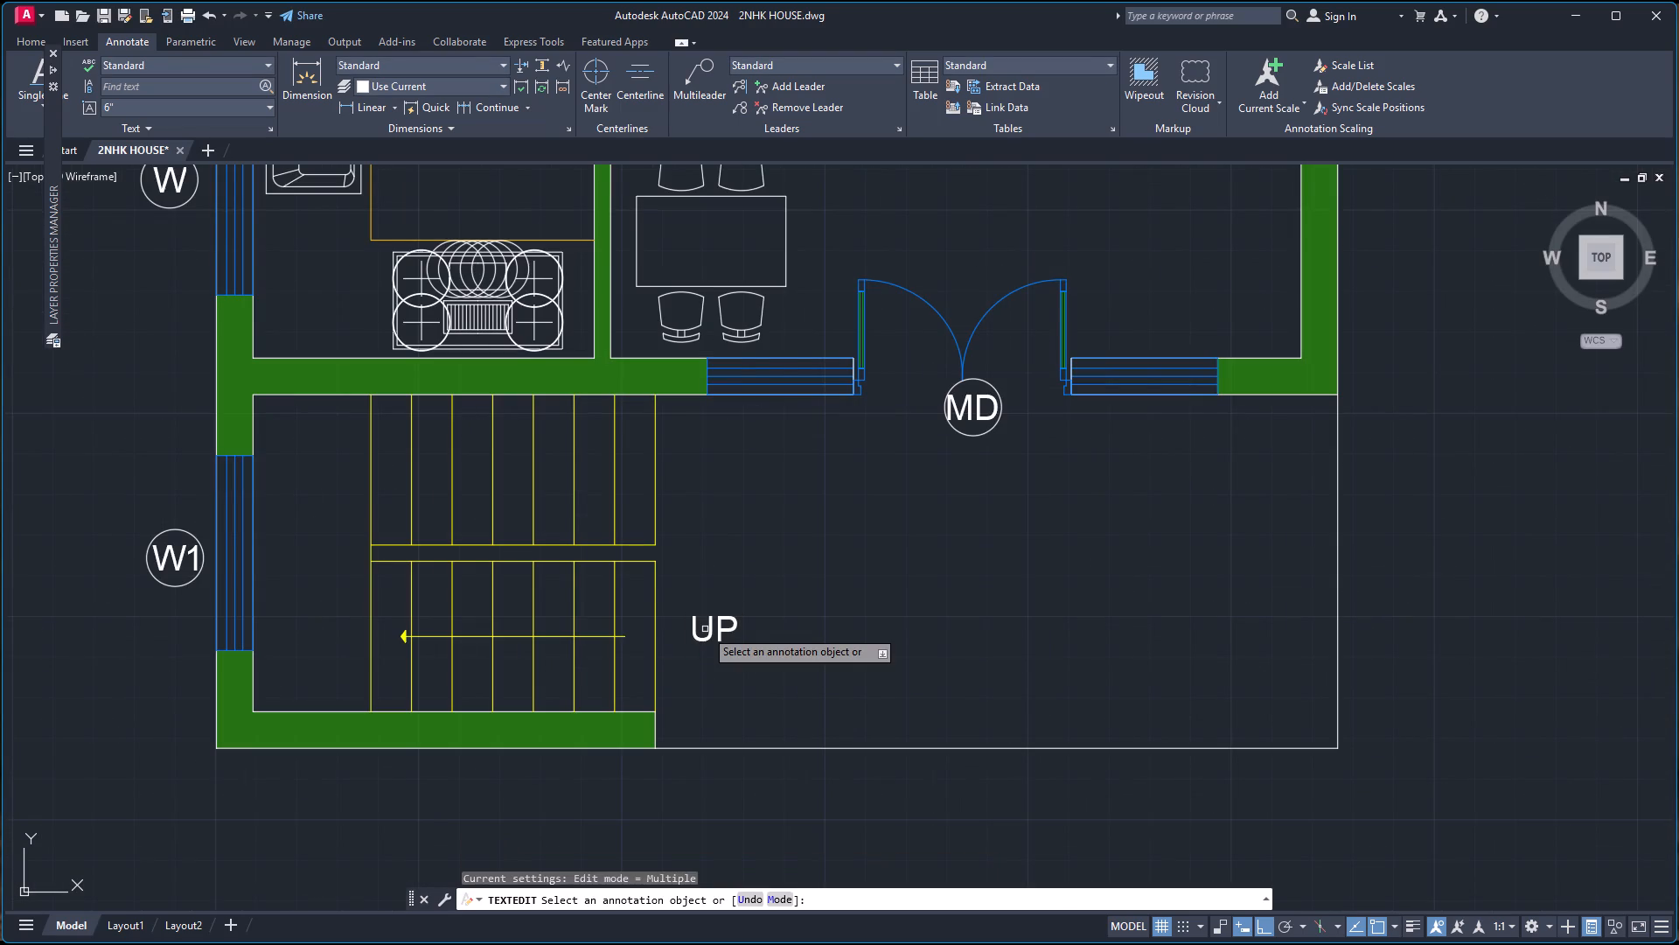
key(Escape)
Set the rotation of the UP text beside the staircase to 270.
click(733, 621)
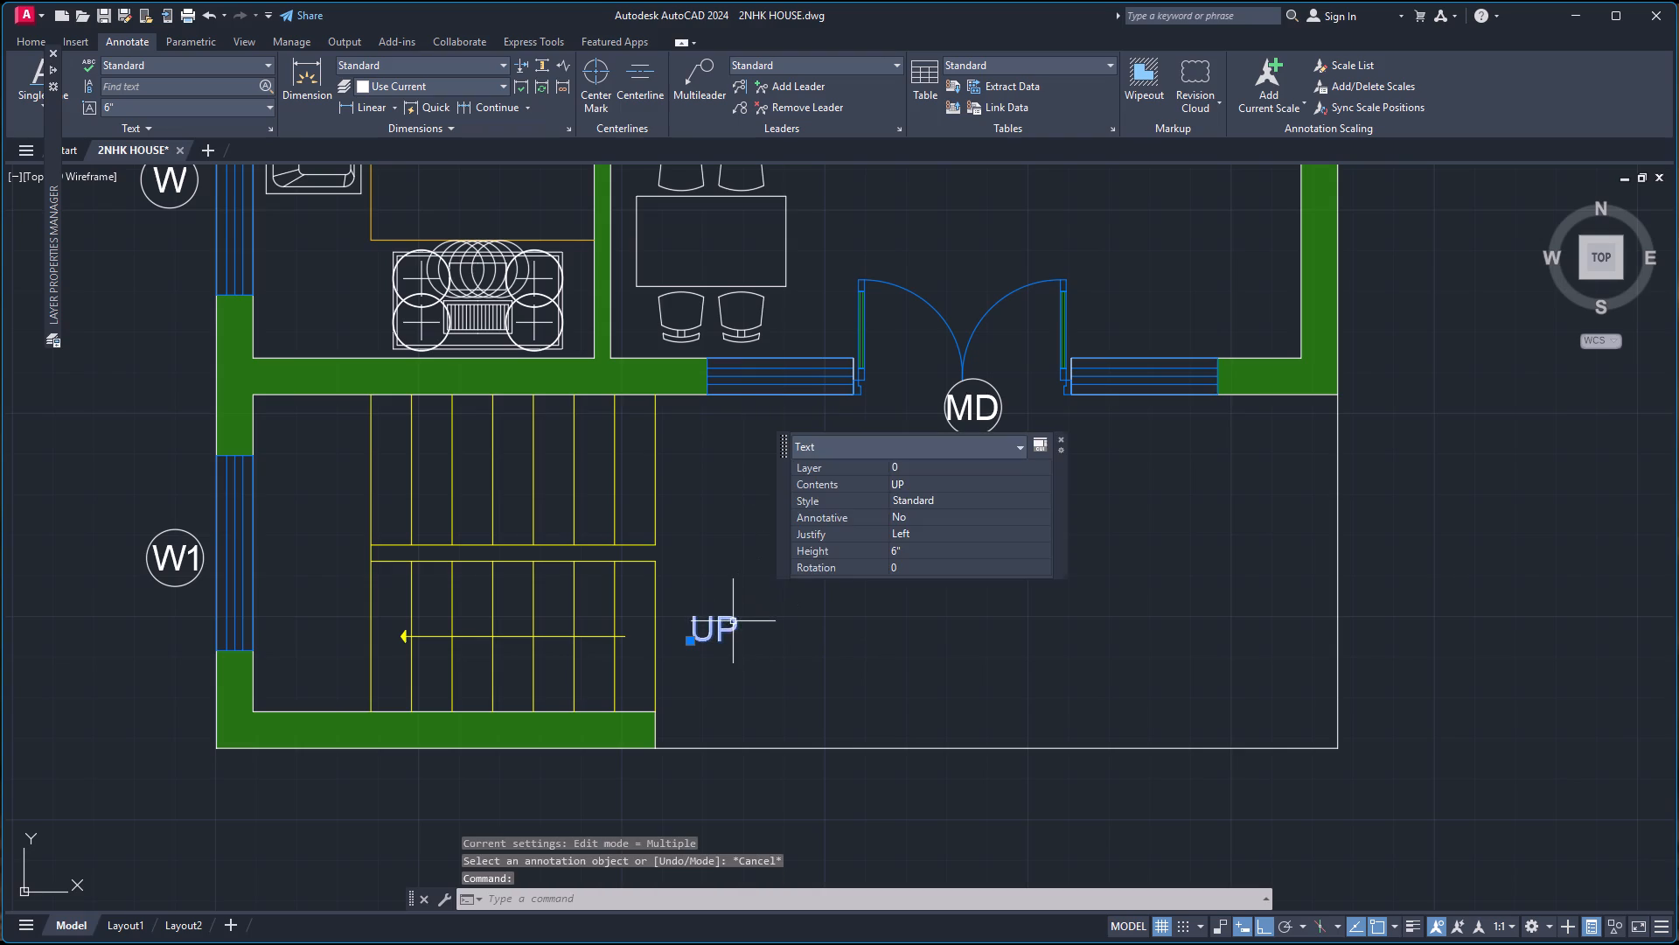
click(896, 568)
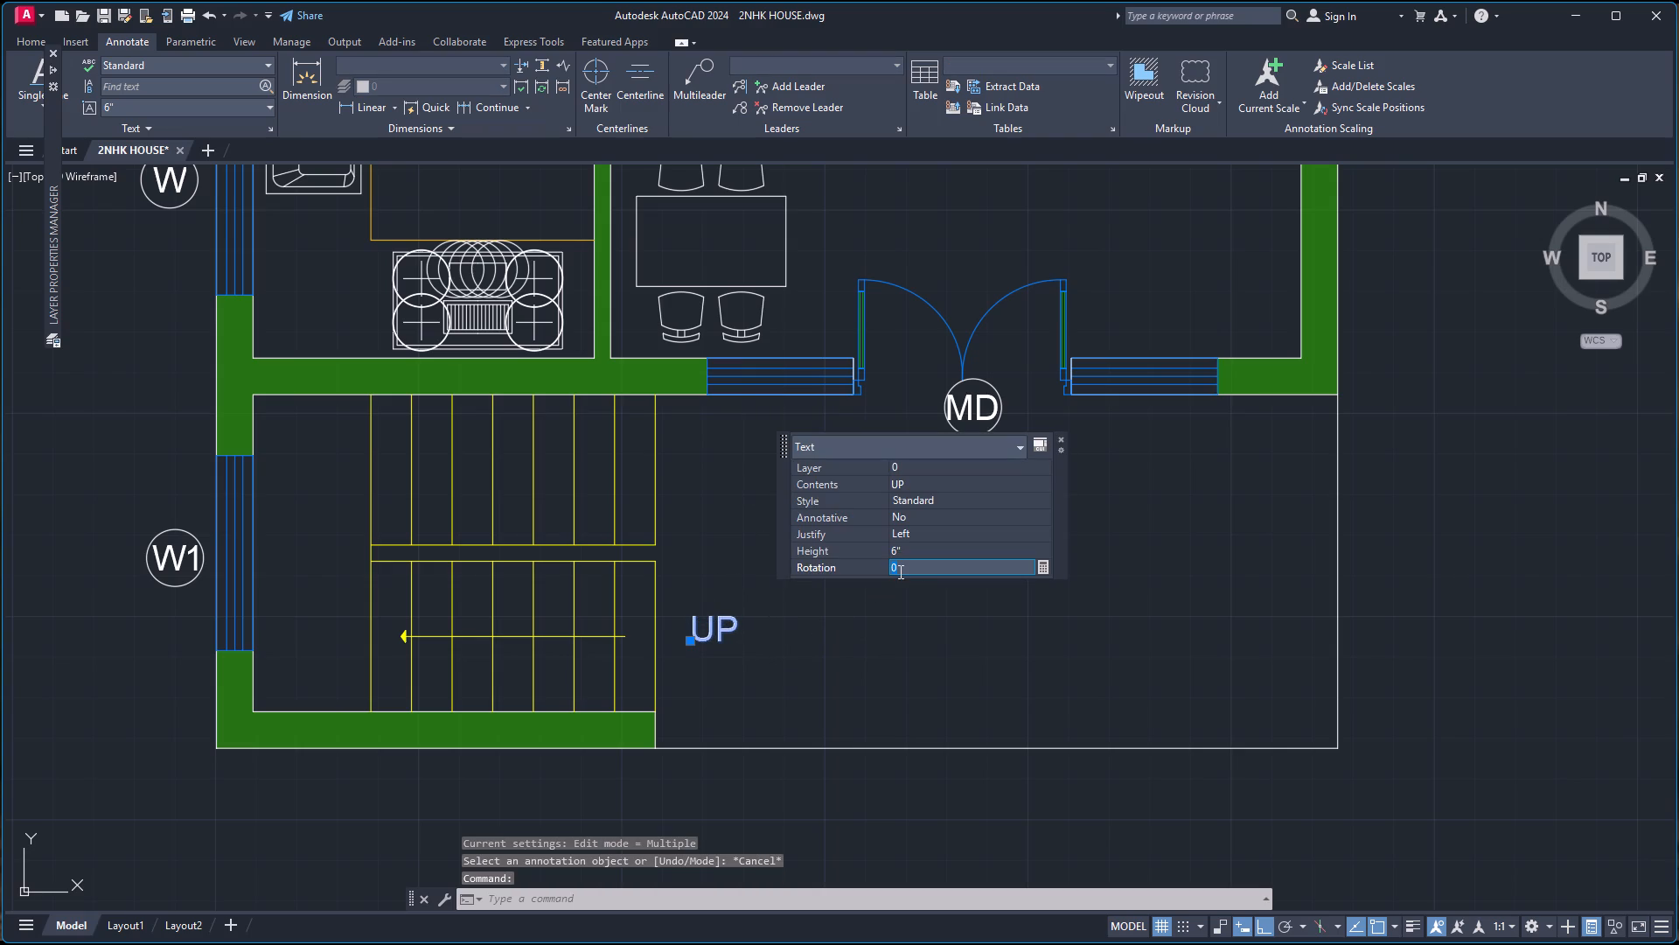
text(180)
key(Return)
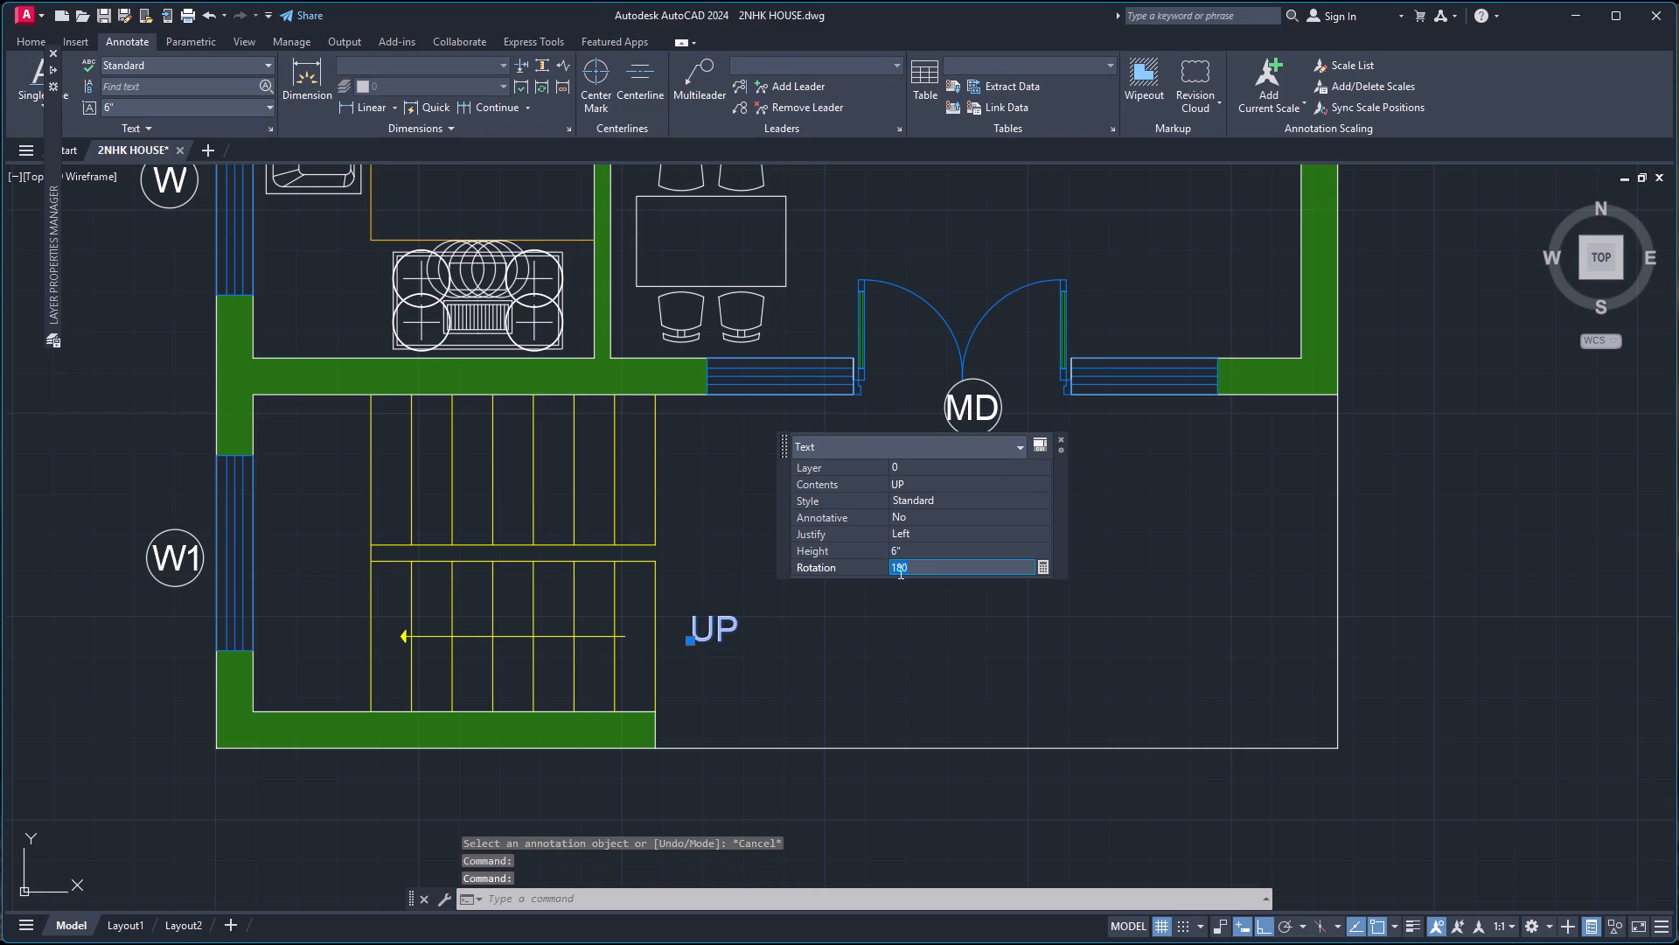
text(20)
key(BackSpace)
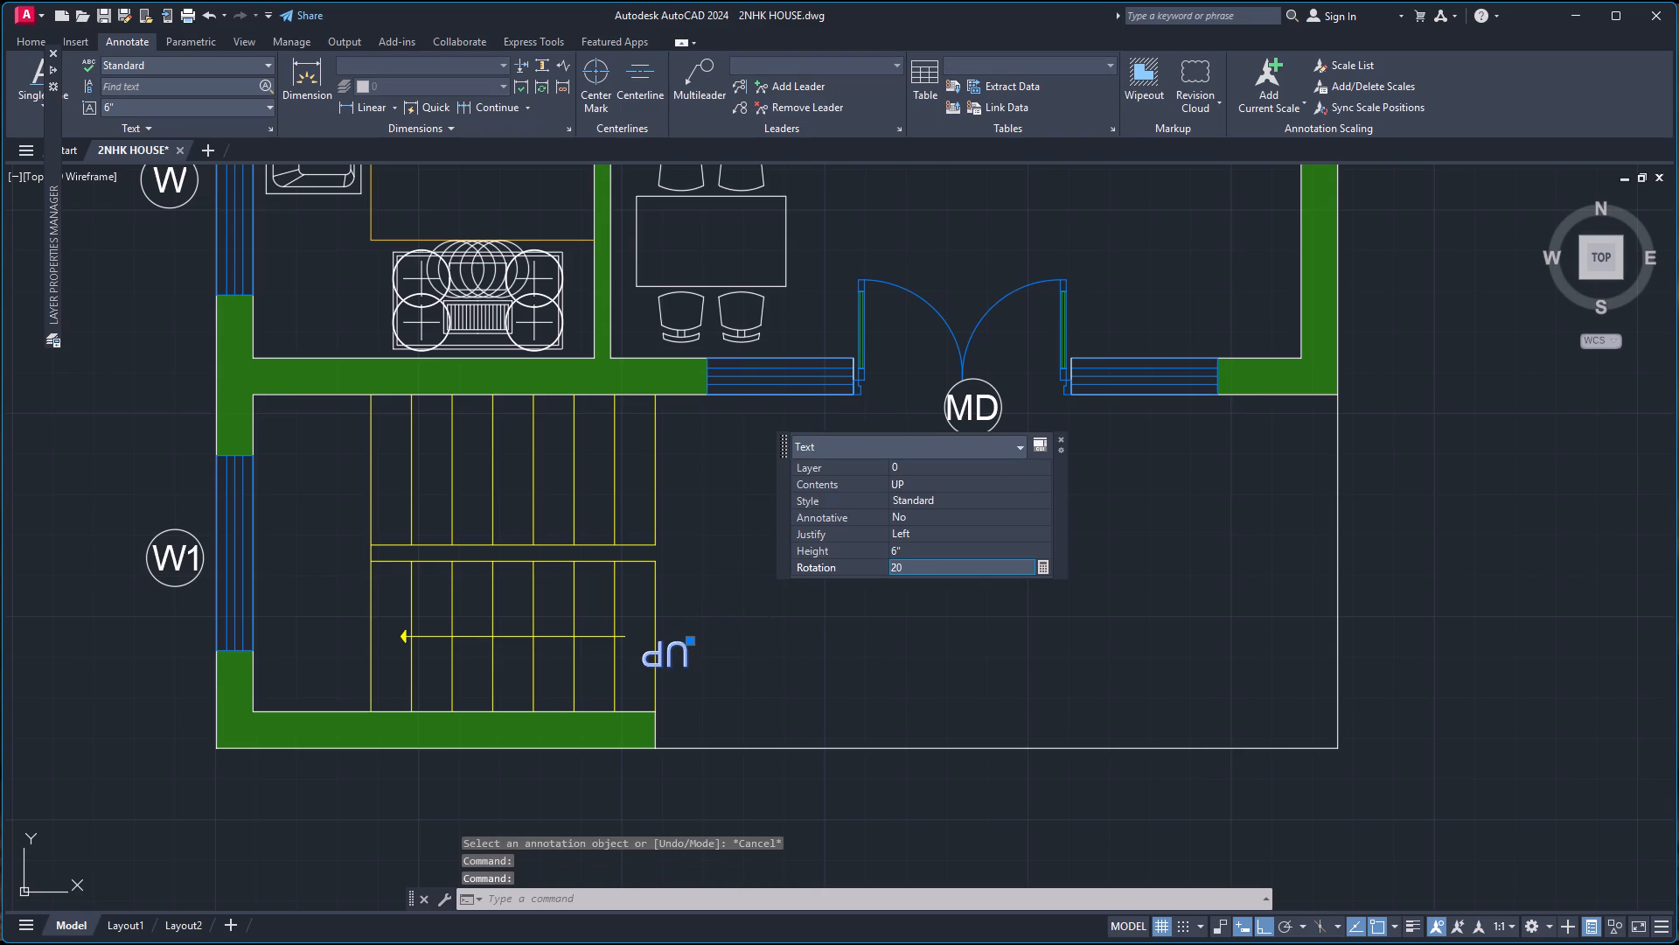
text(70)
key(Return)
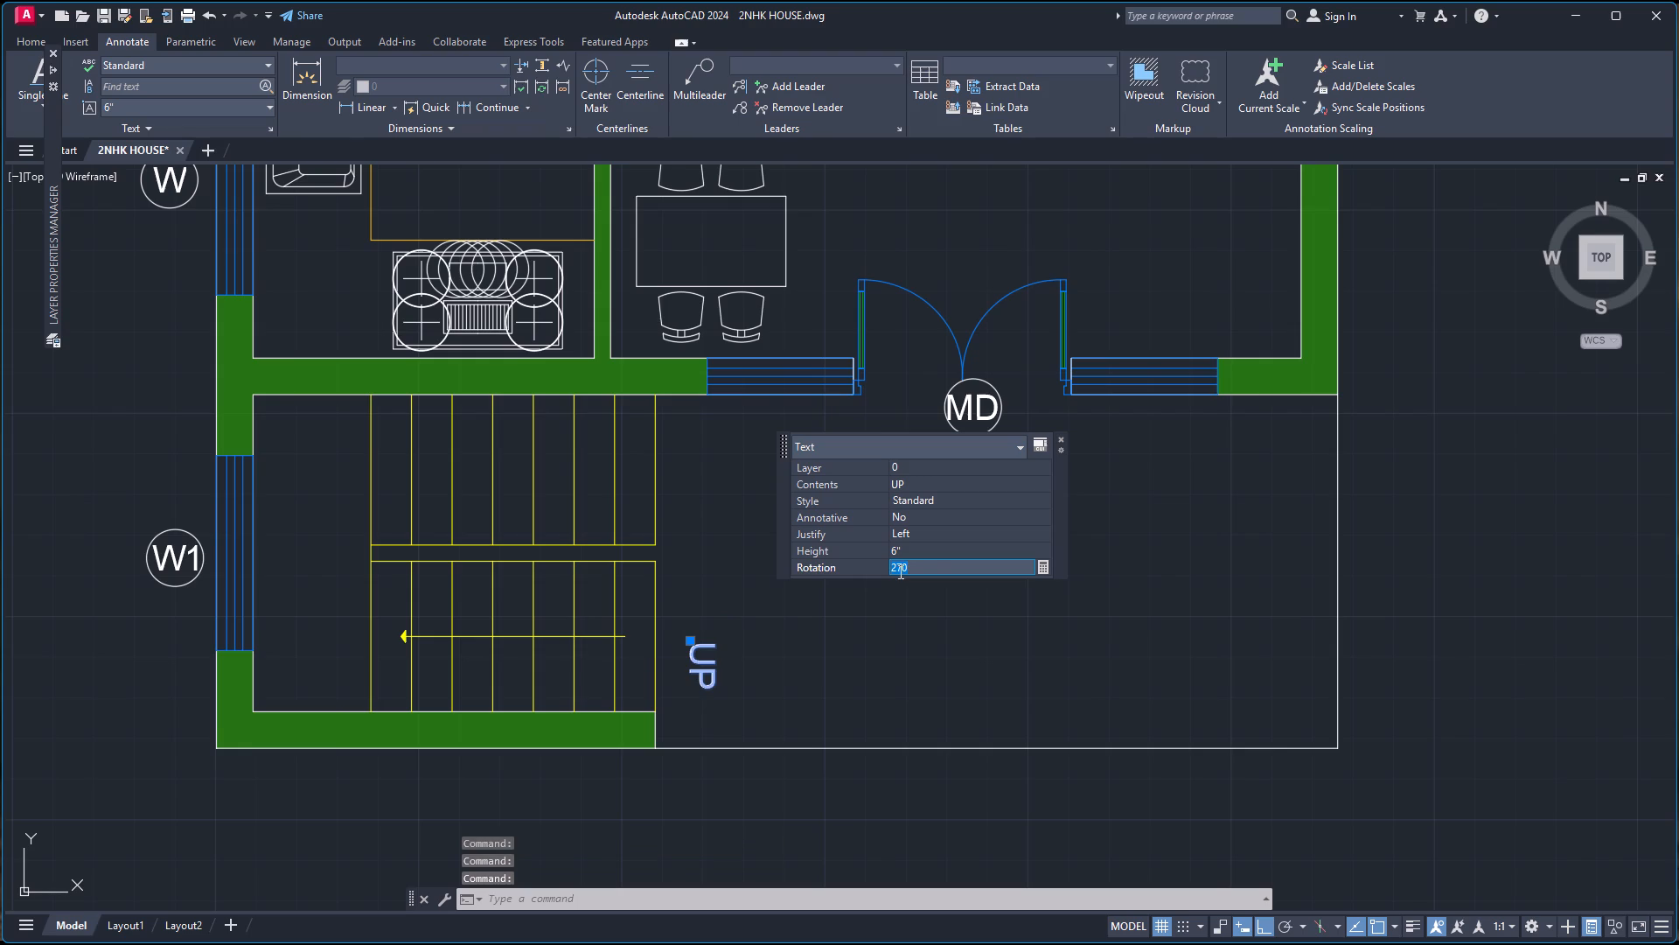
key(Escape)
Move the UP text onto the lower stair flight, at the tail of the direction arrow.
scroll(743, 640, up, 1)
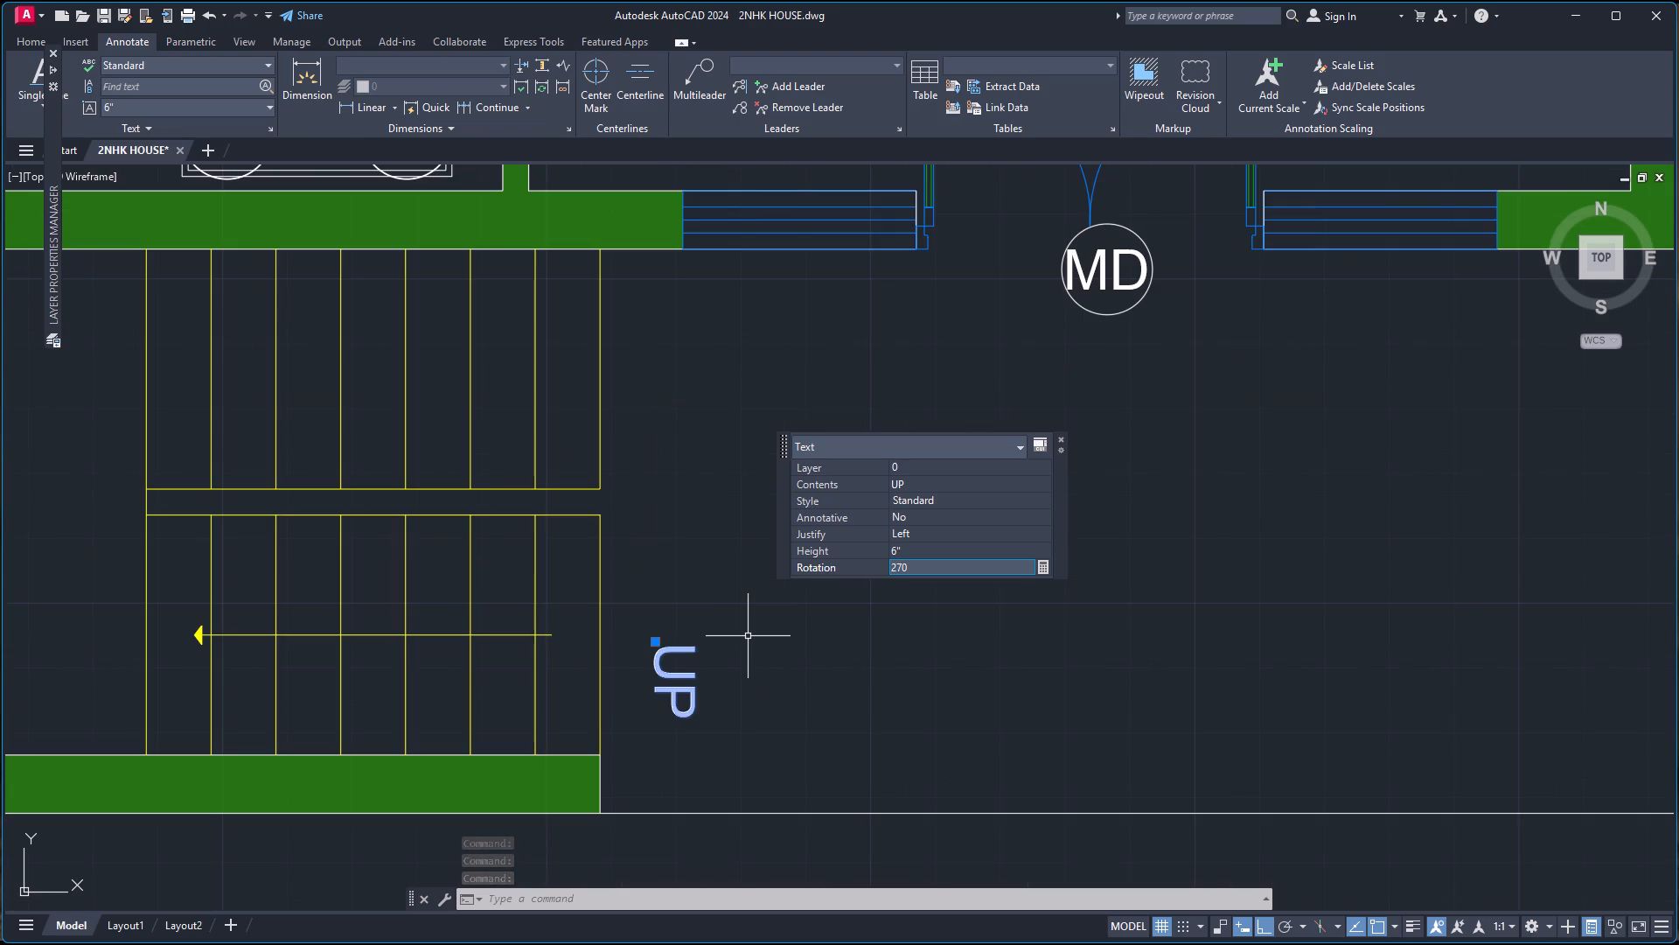
key(m)
key(Return)
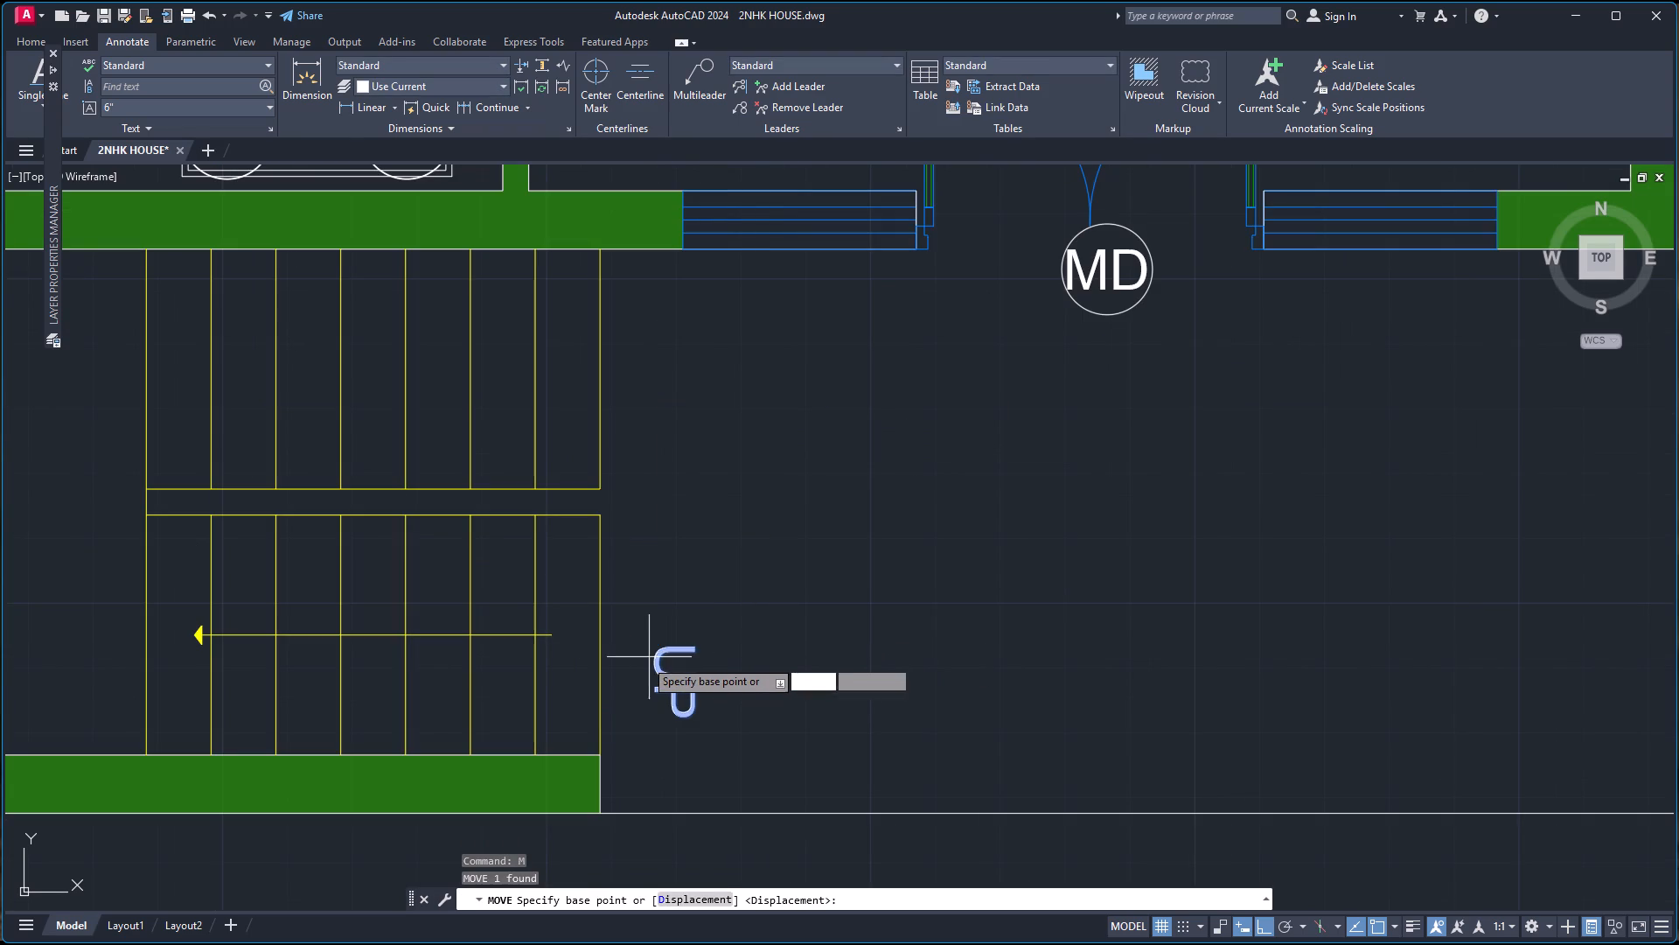
click(658, 654)
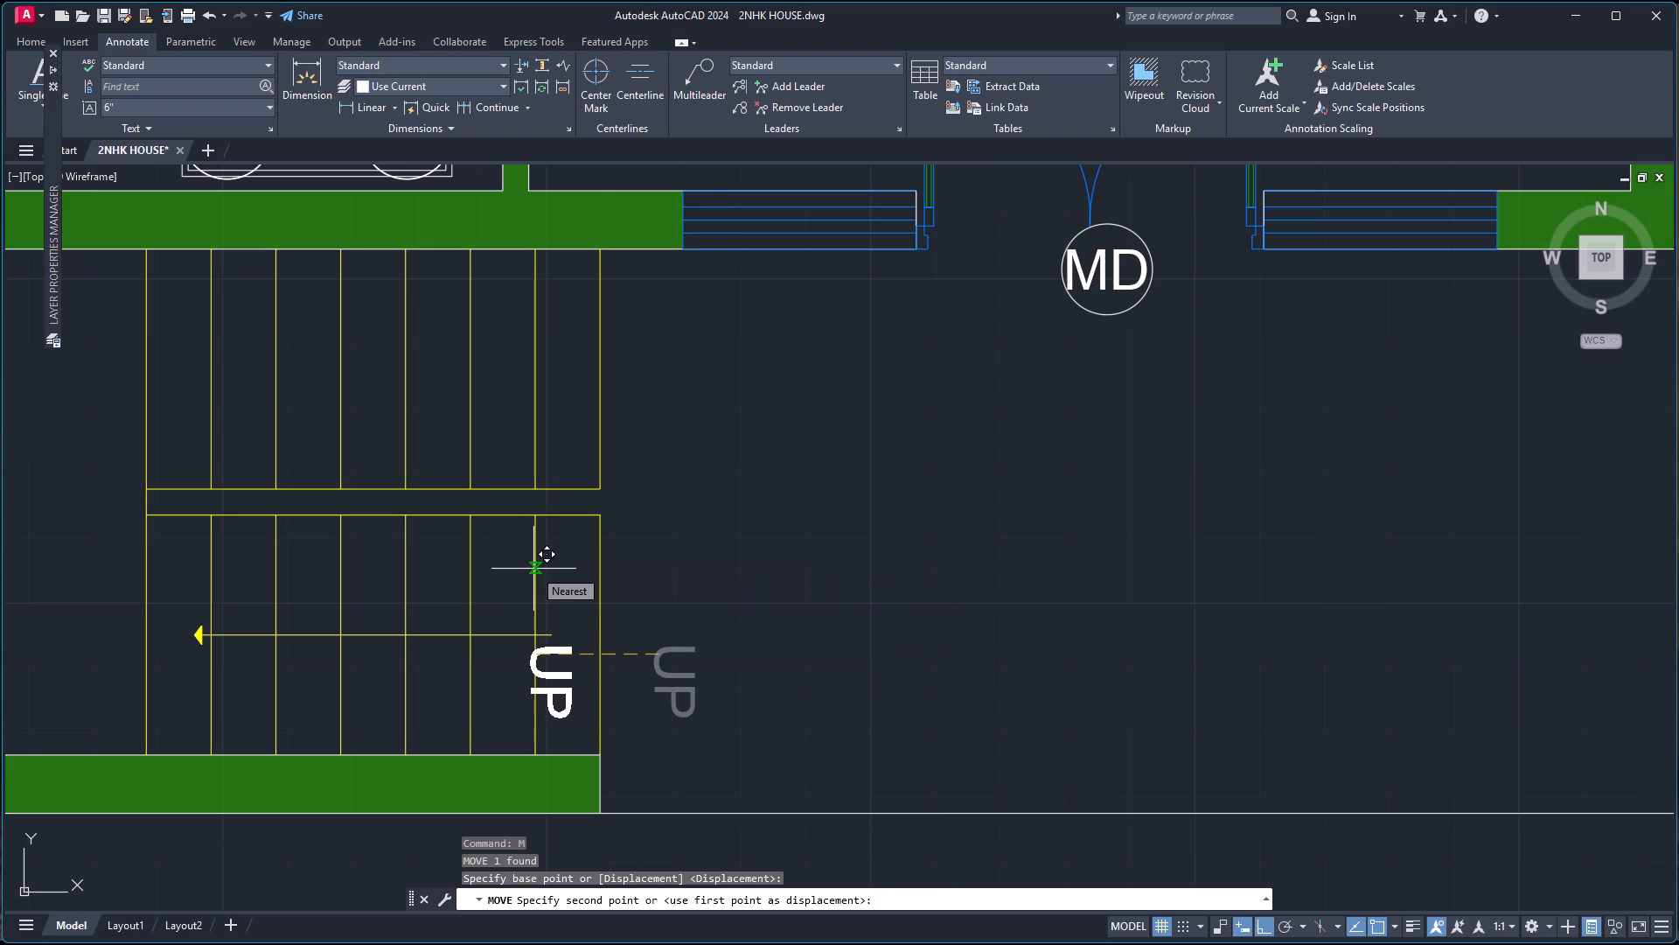
click(535, 569)
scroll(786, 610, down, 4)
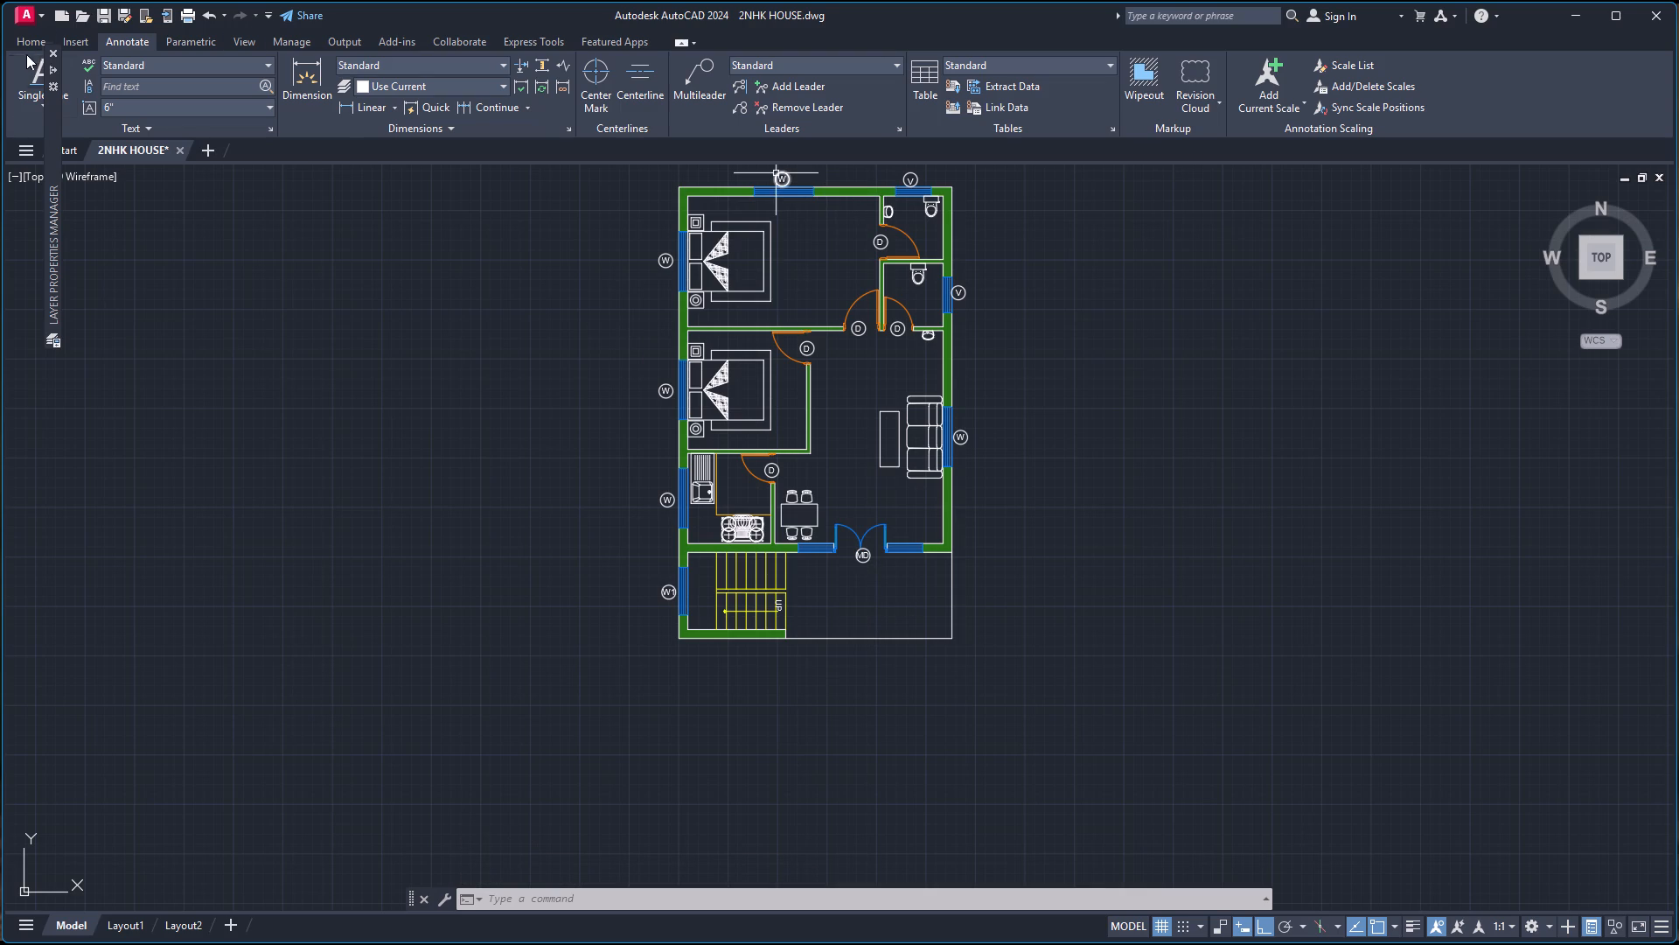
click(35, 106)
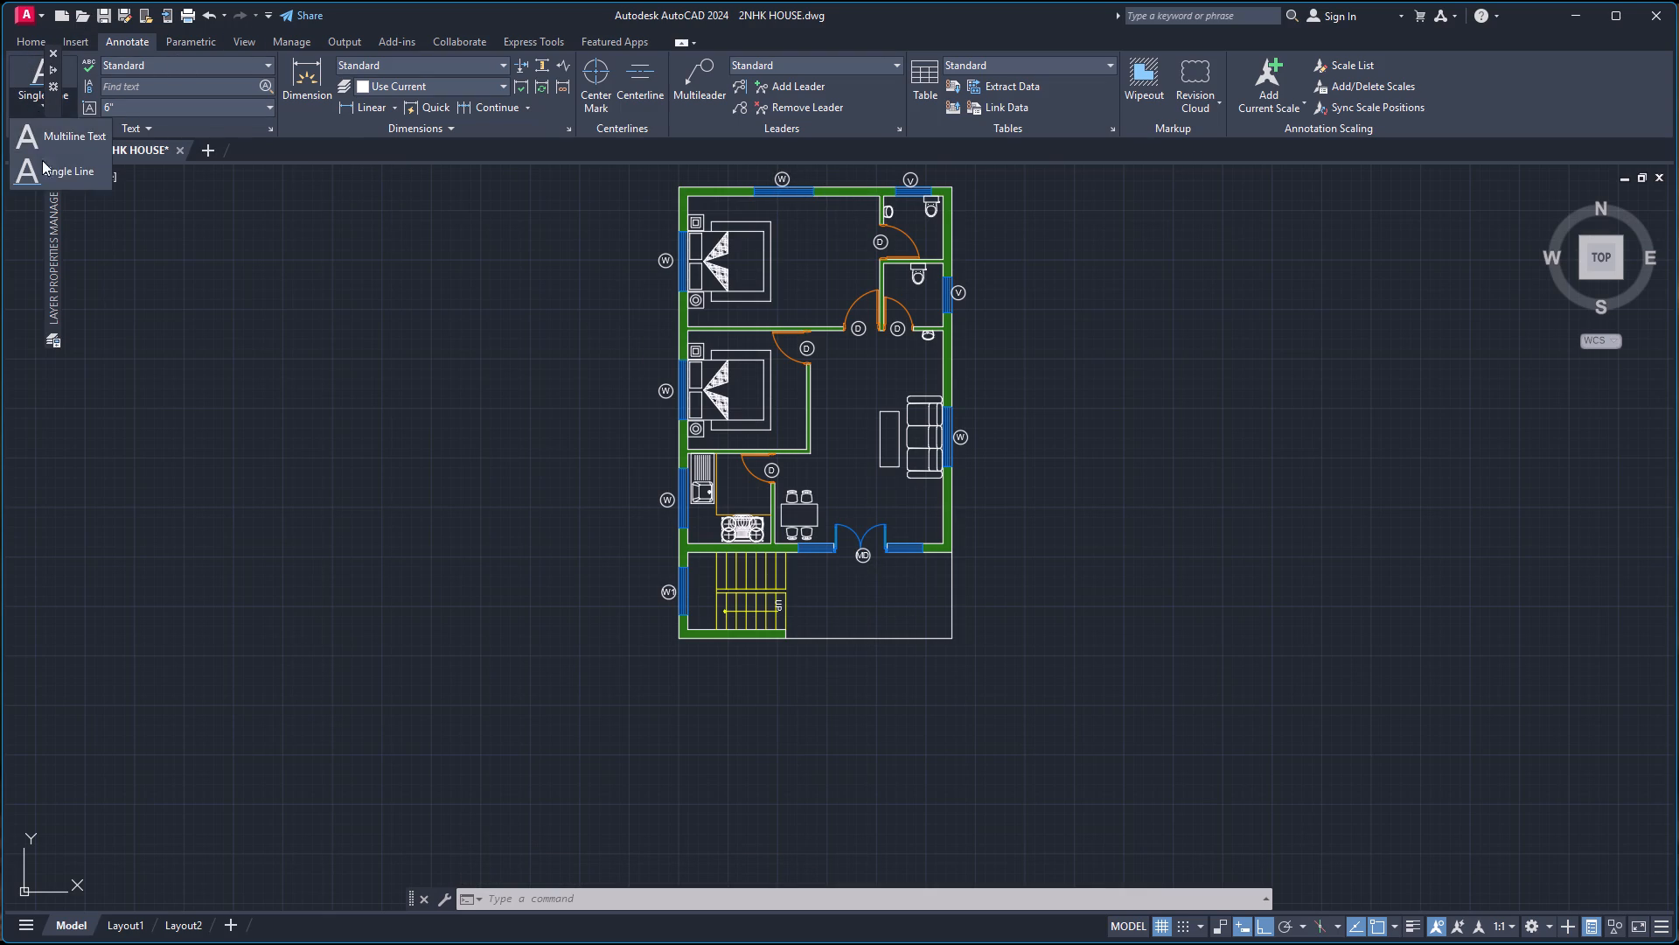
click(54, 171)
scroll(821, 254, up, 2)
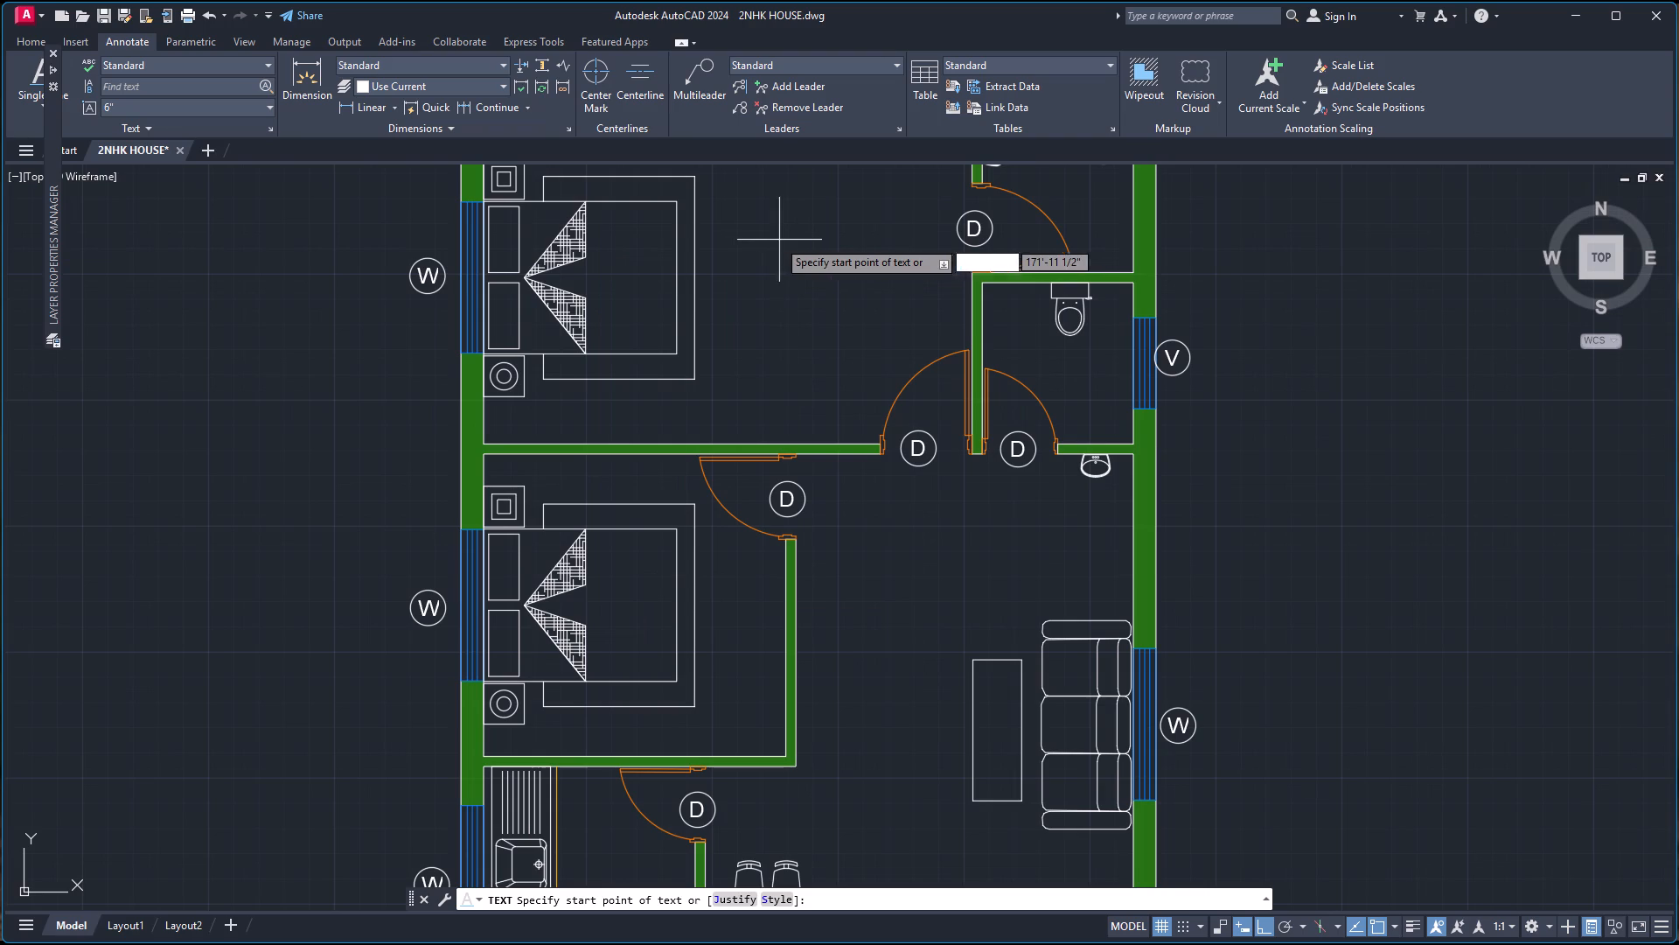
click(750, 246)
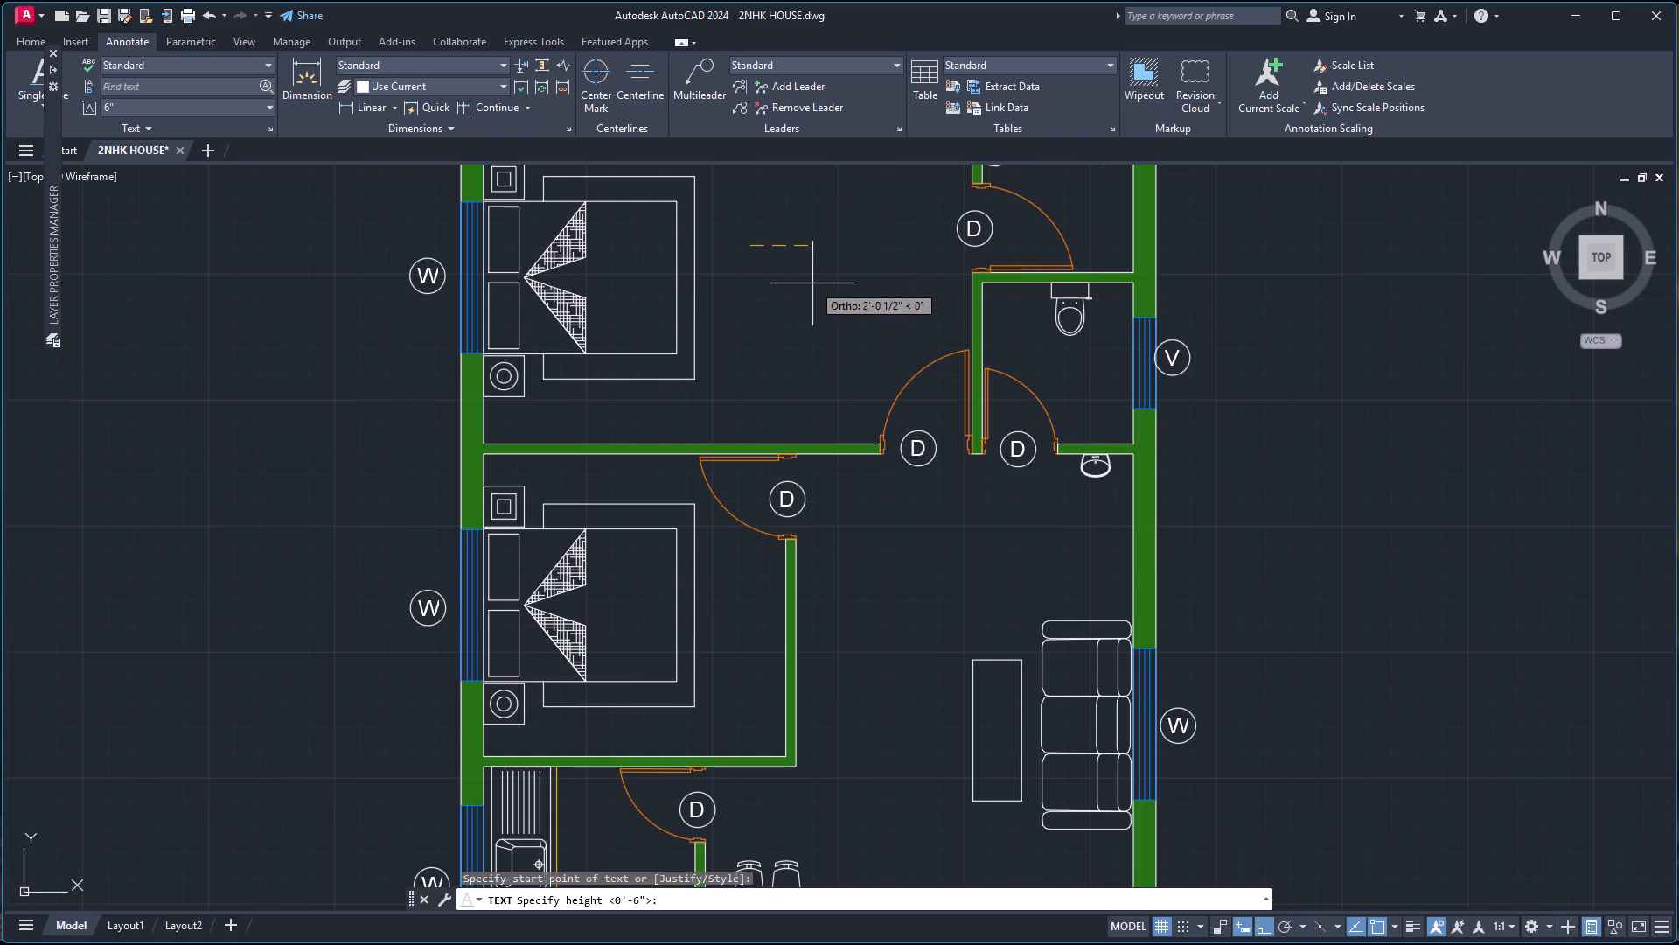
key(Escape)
Add centred multiline text in the upper bedroom, east of the bed, reading M. BED ROOM with 16'-2''X11'-0'' on a new line.
click(26, 105)
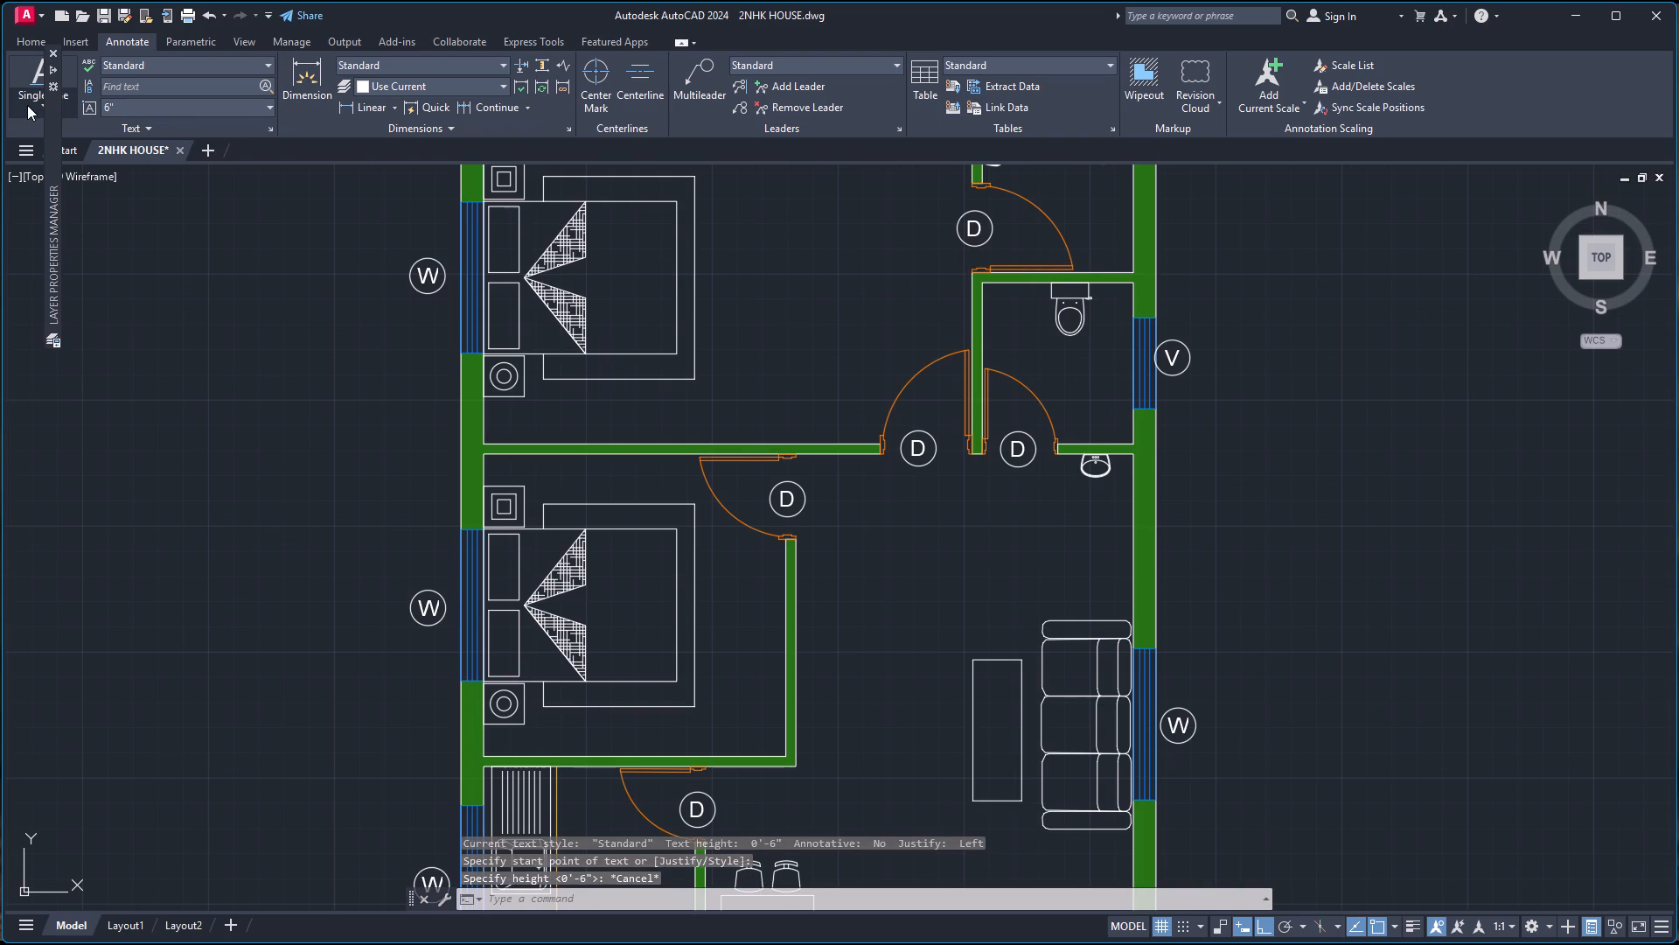
click(70, 146)
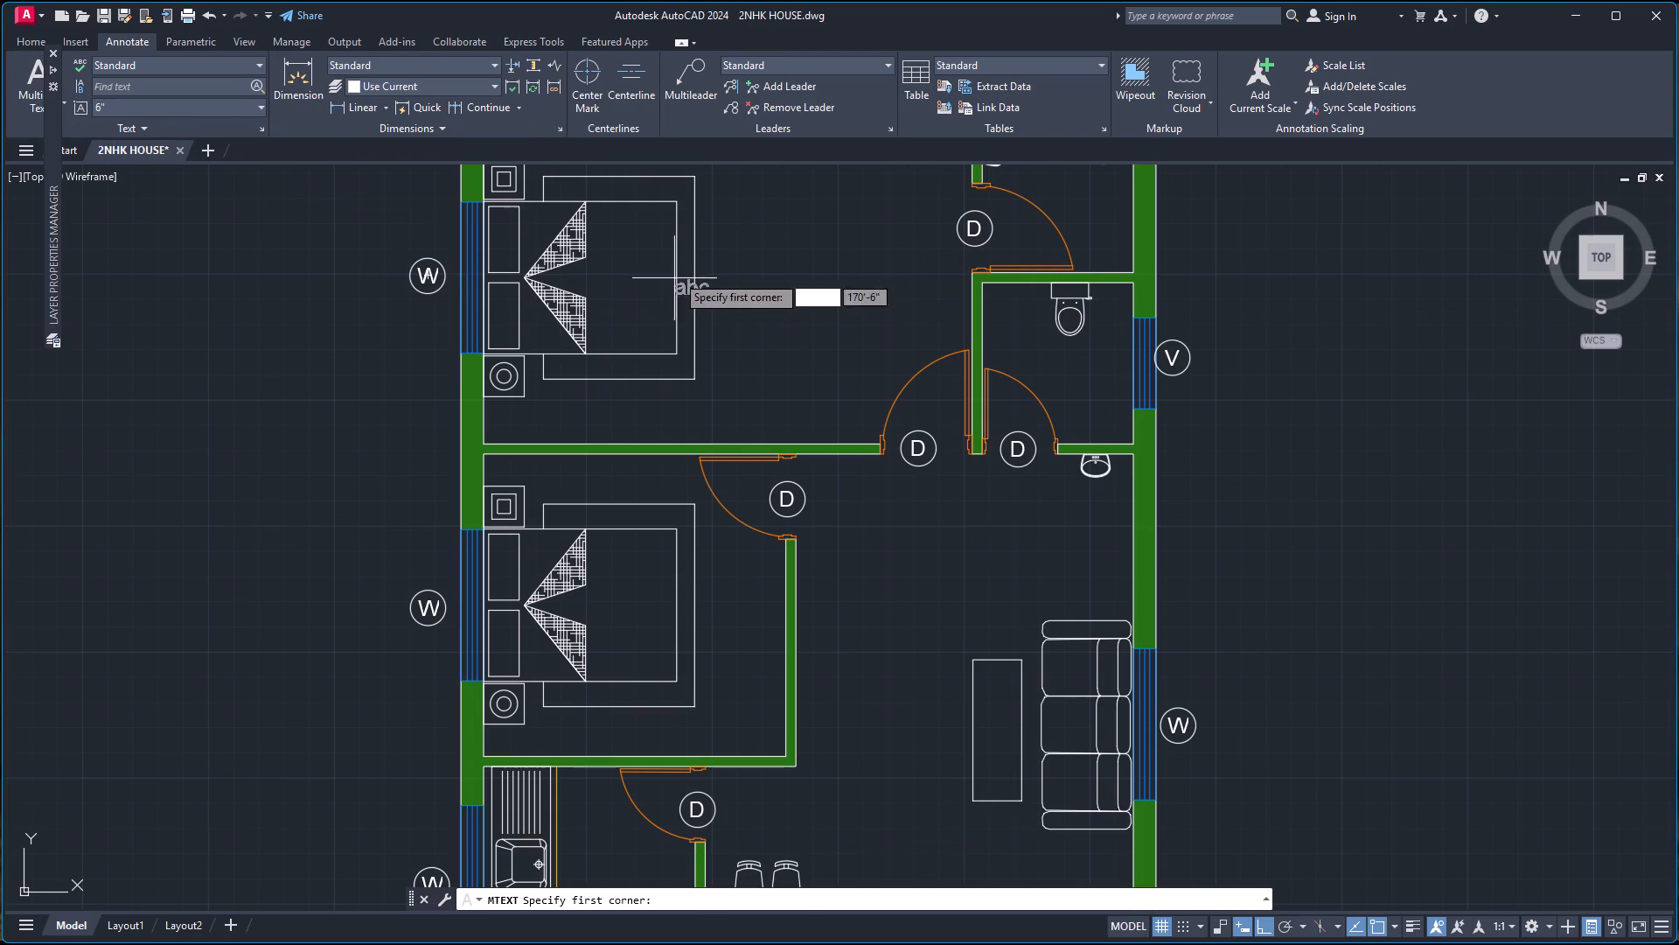
click(721, 233)
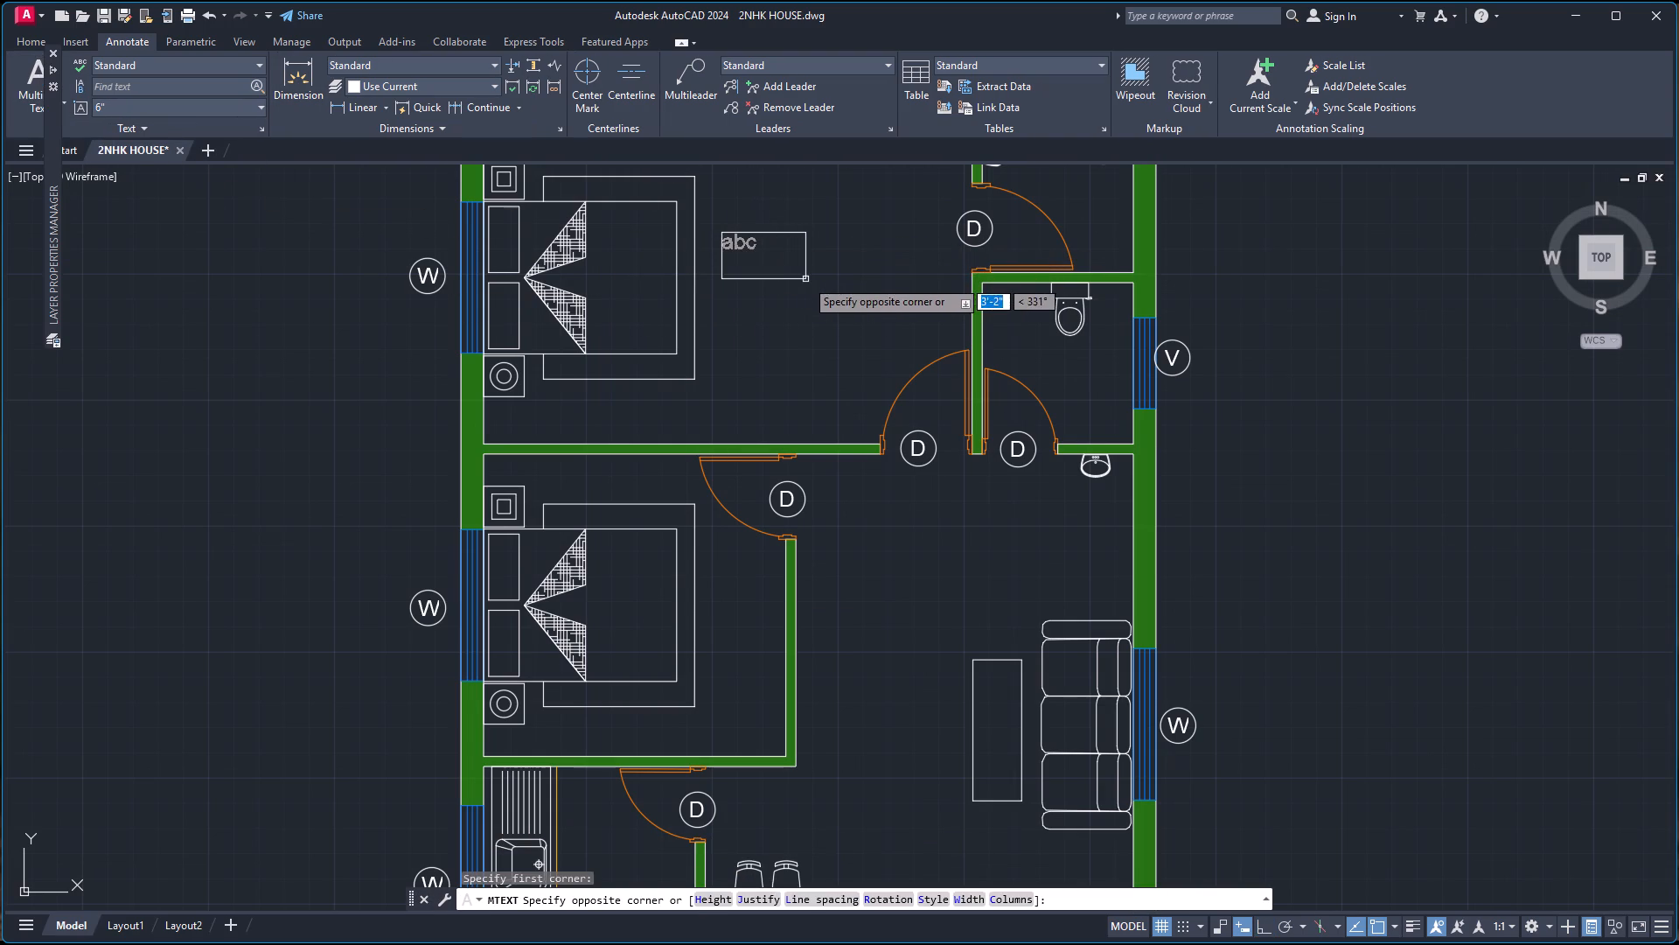
click(845, 282)
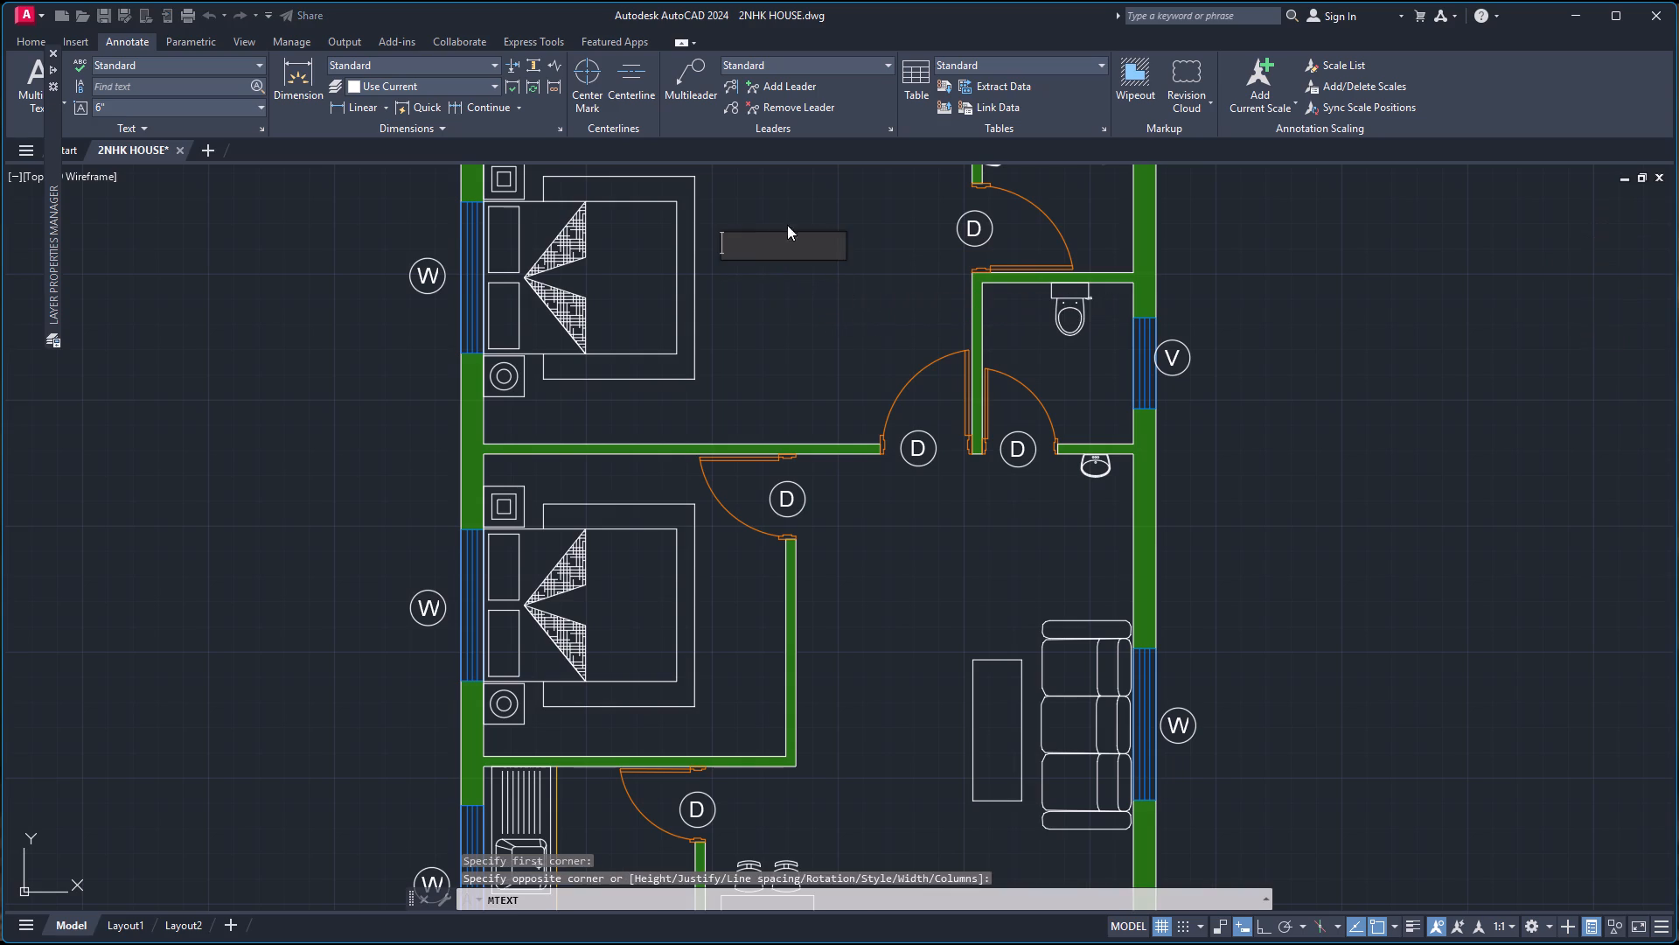
click(687, 110)
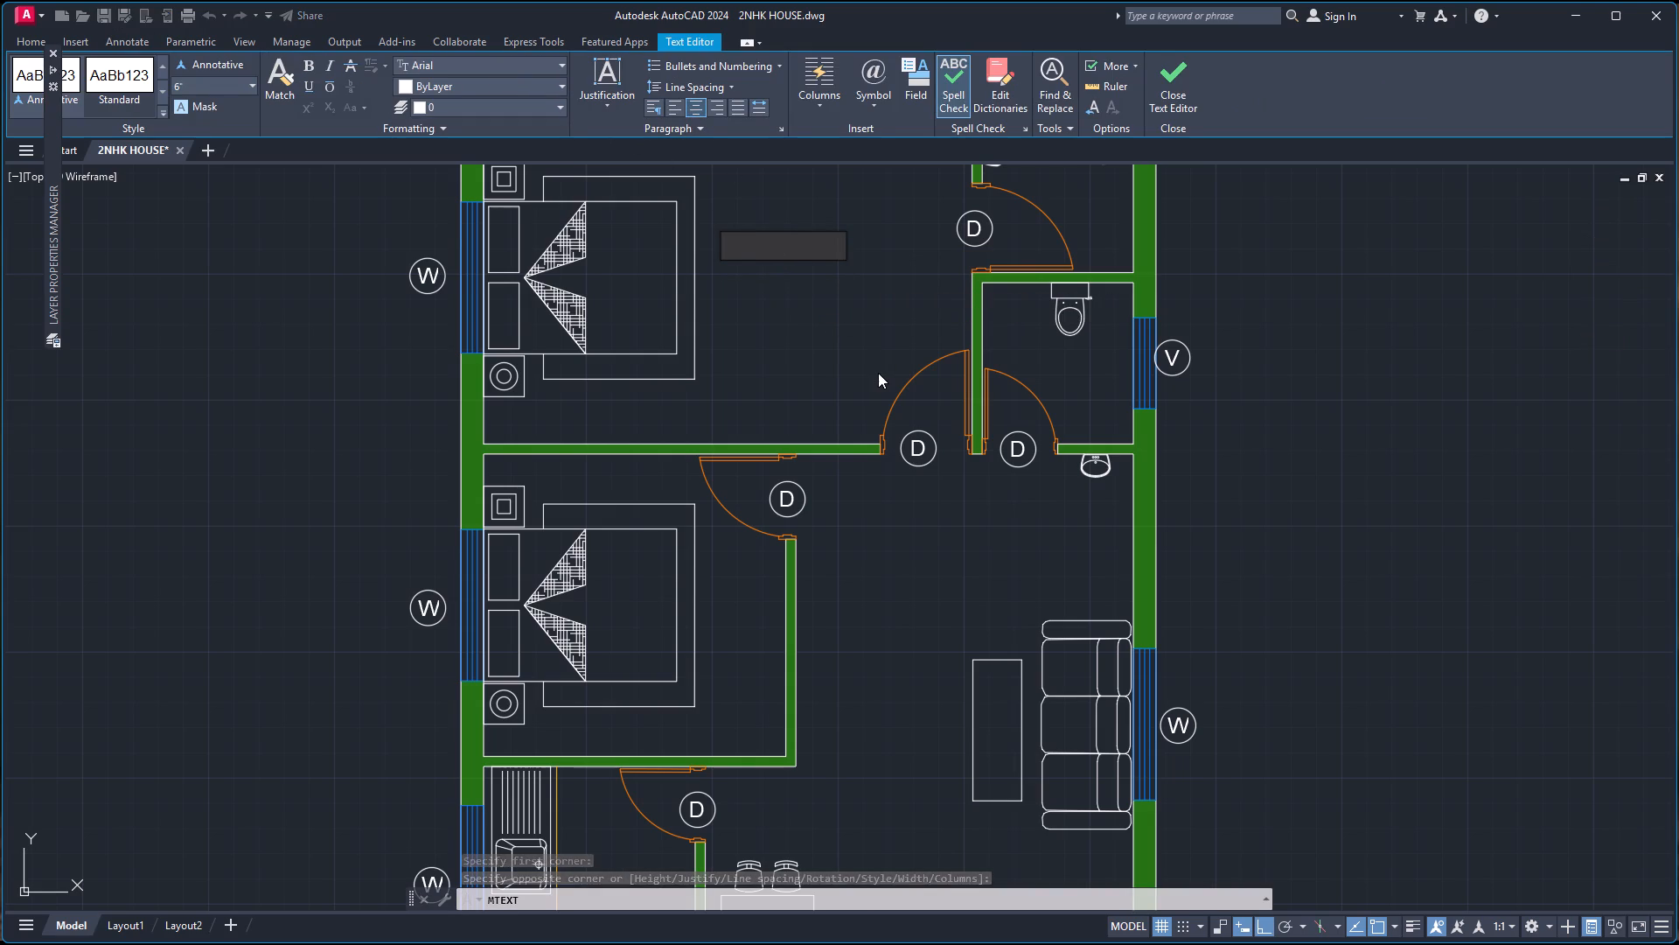
text(M.)
key(space)
text(BED ROOM)
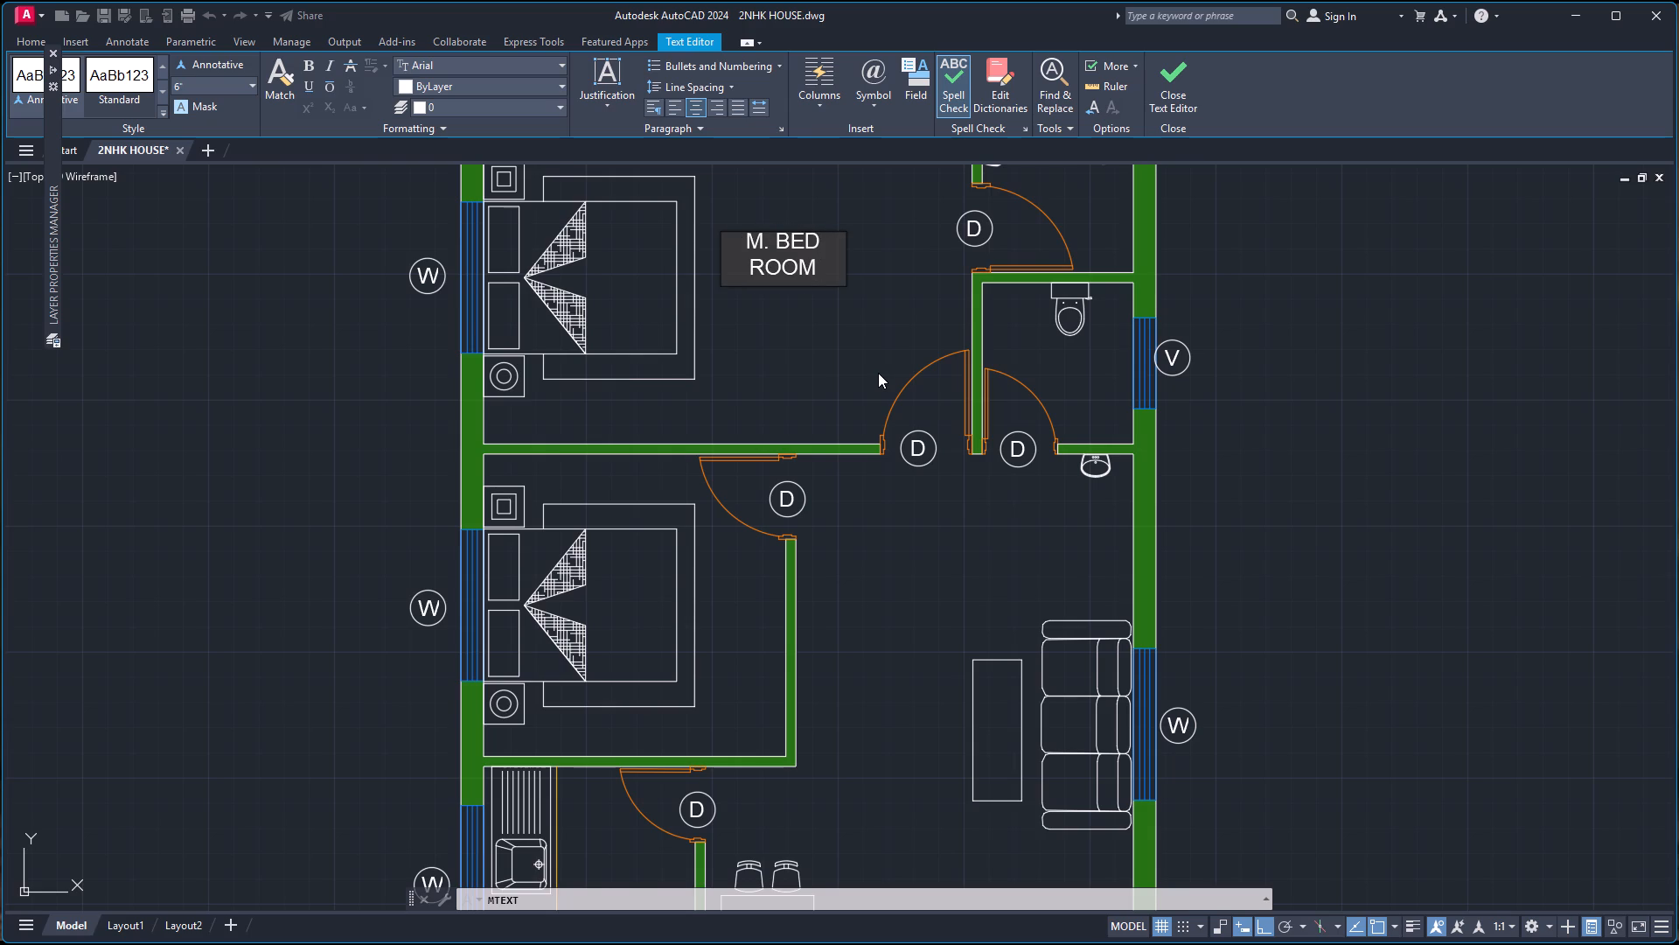
key(Return)
text(16)
text('-2'')
key(x)
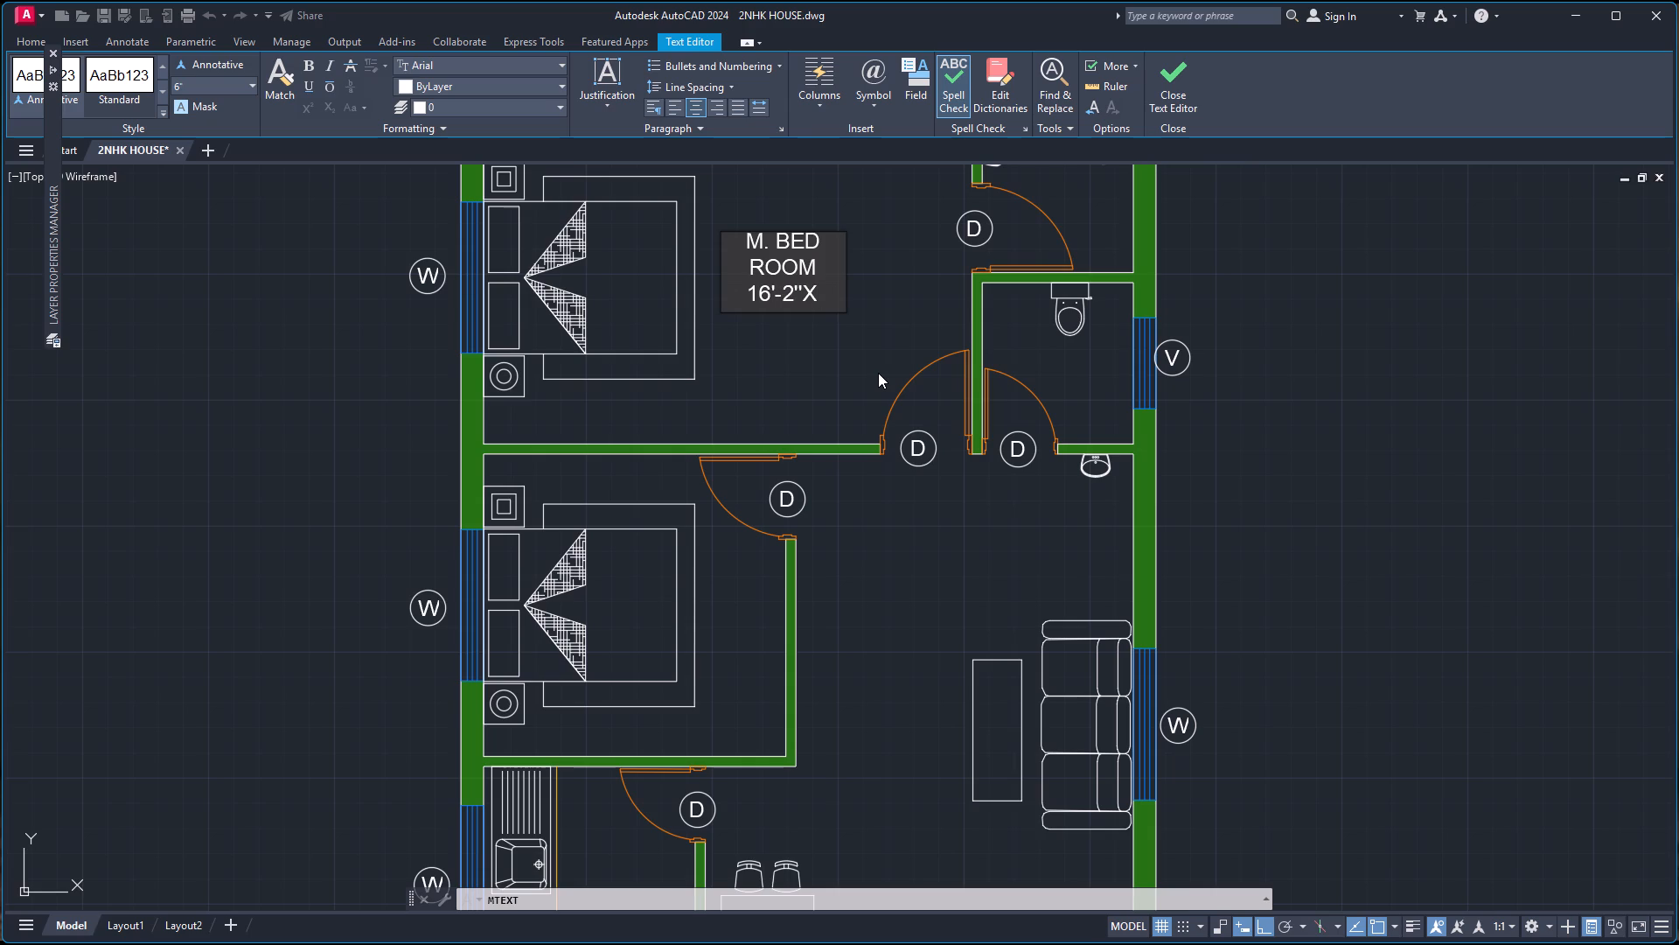
text(11'-)
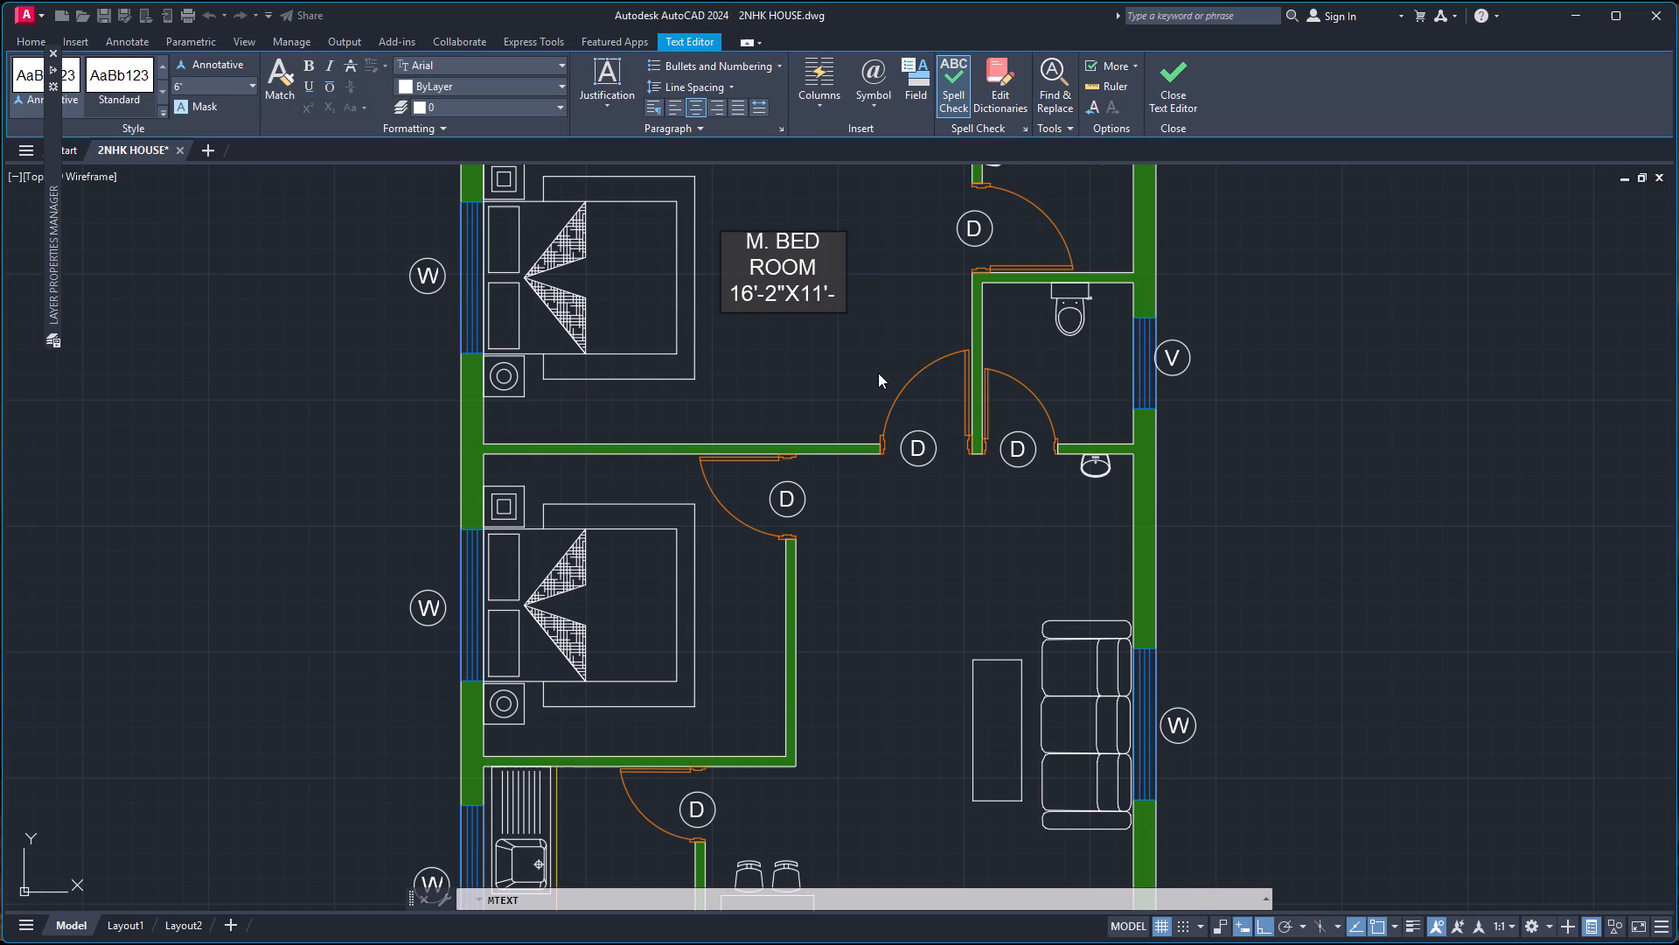
key(0)
text('')
click(876, 346)
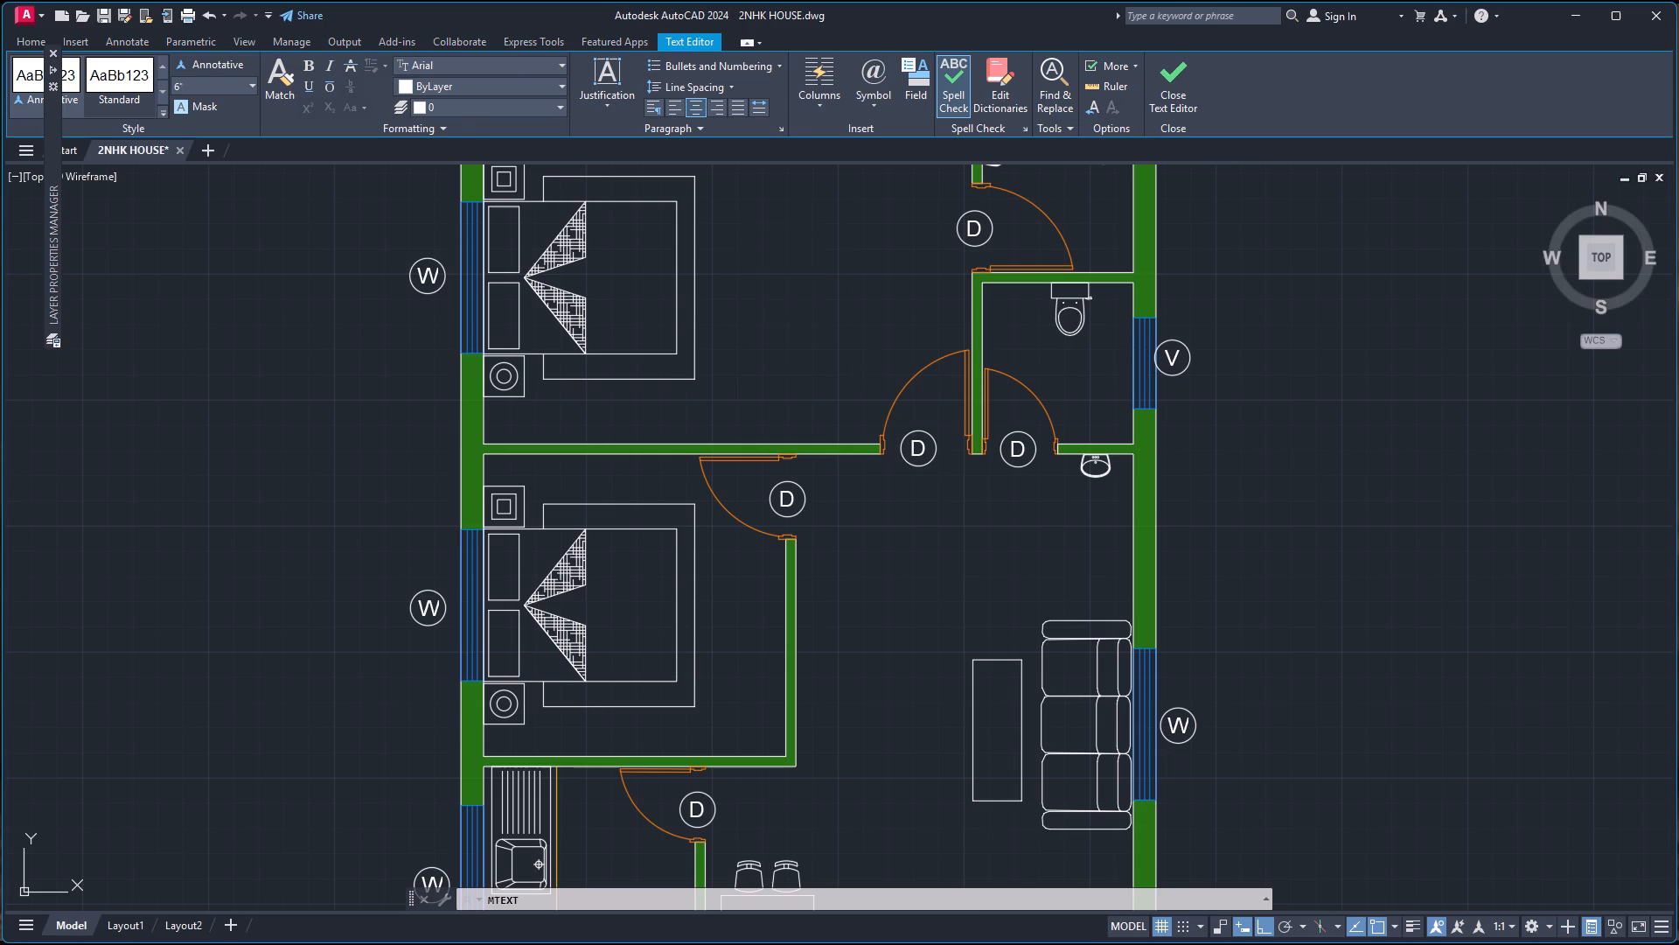
Widen the bedroom label's text frame by about 1'-3 1/2" so M. BED ROOM fits on one line.
click(793, 272)
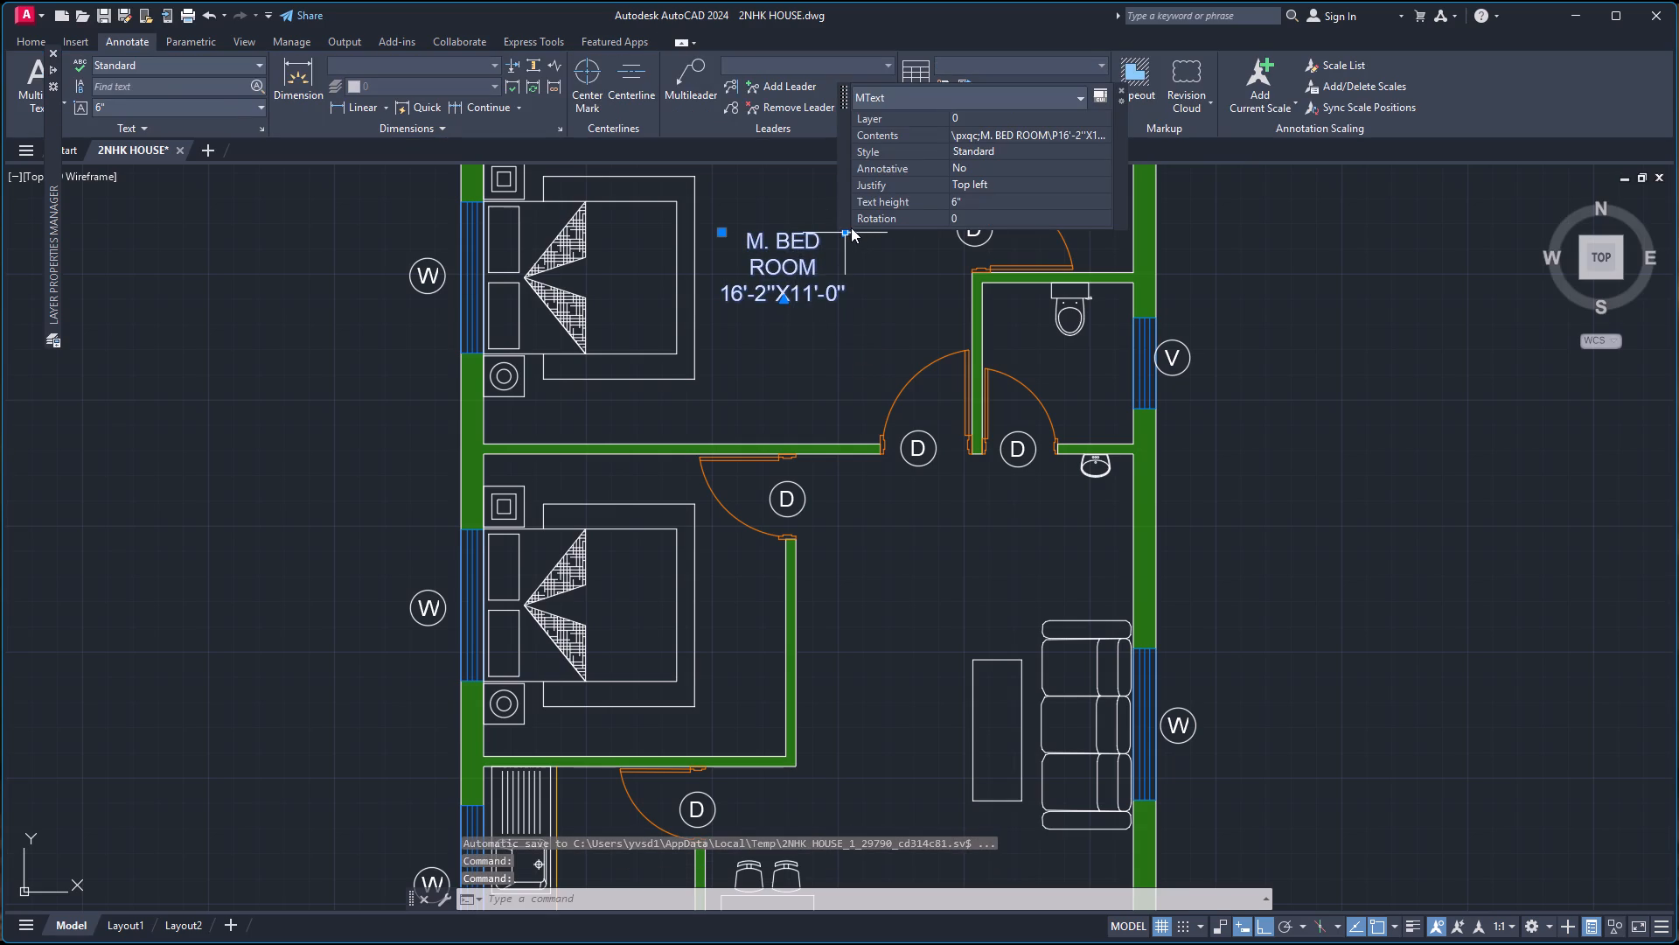
click(842, 230)
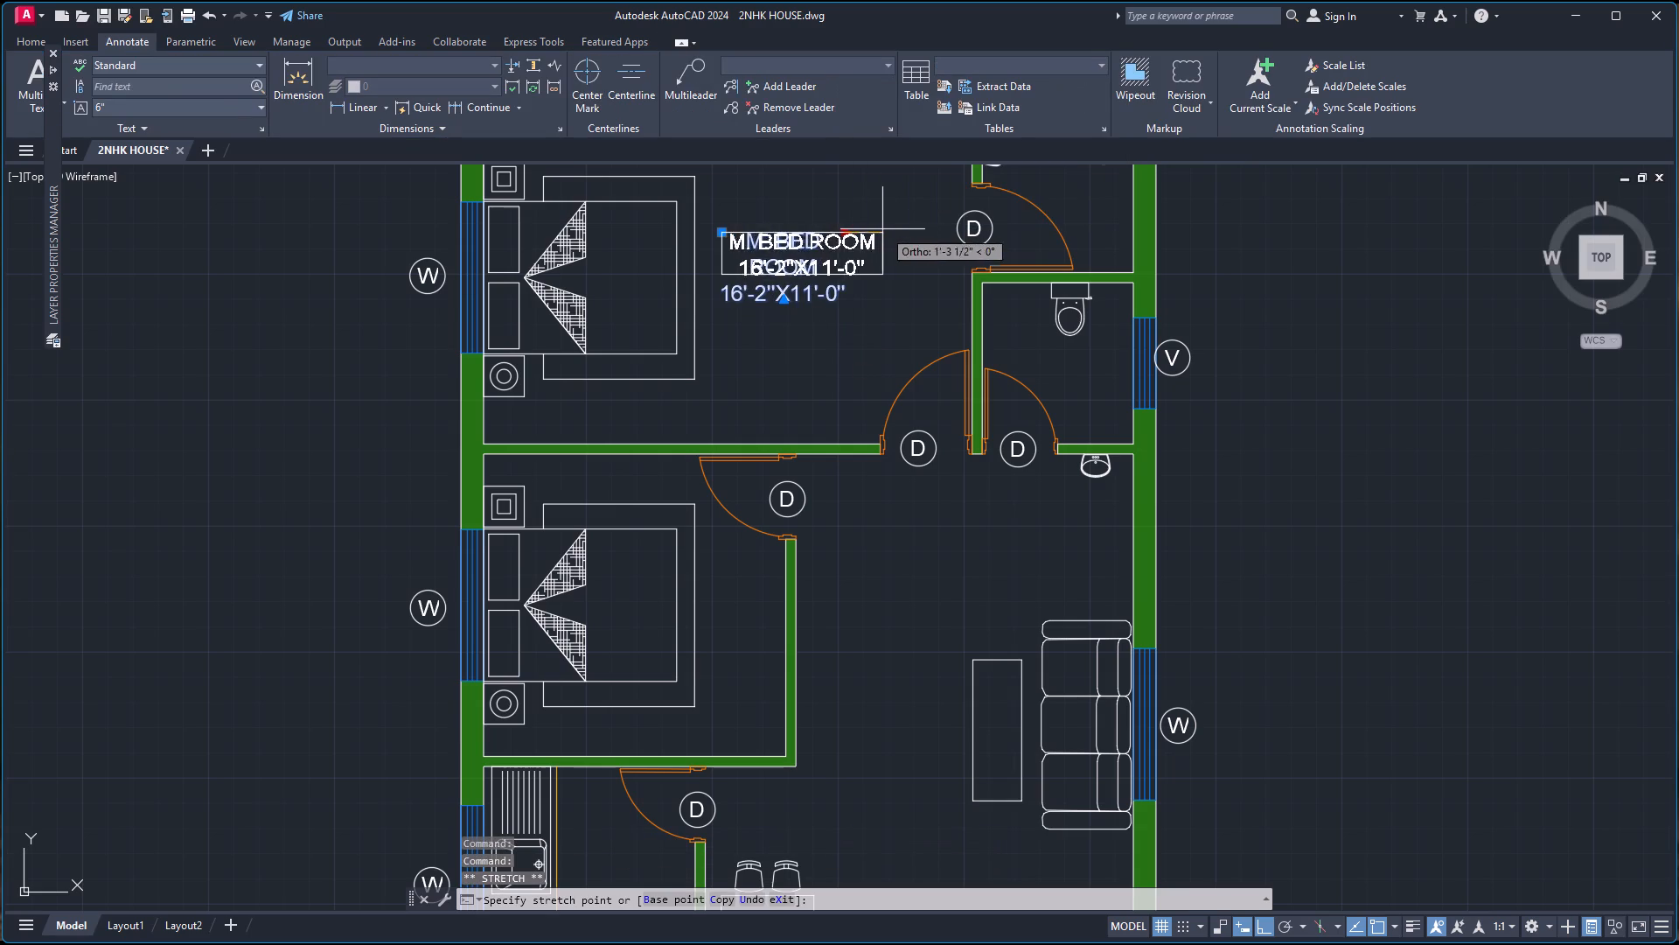
click(881, 229)
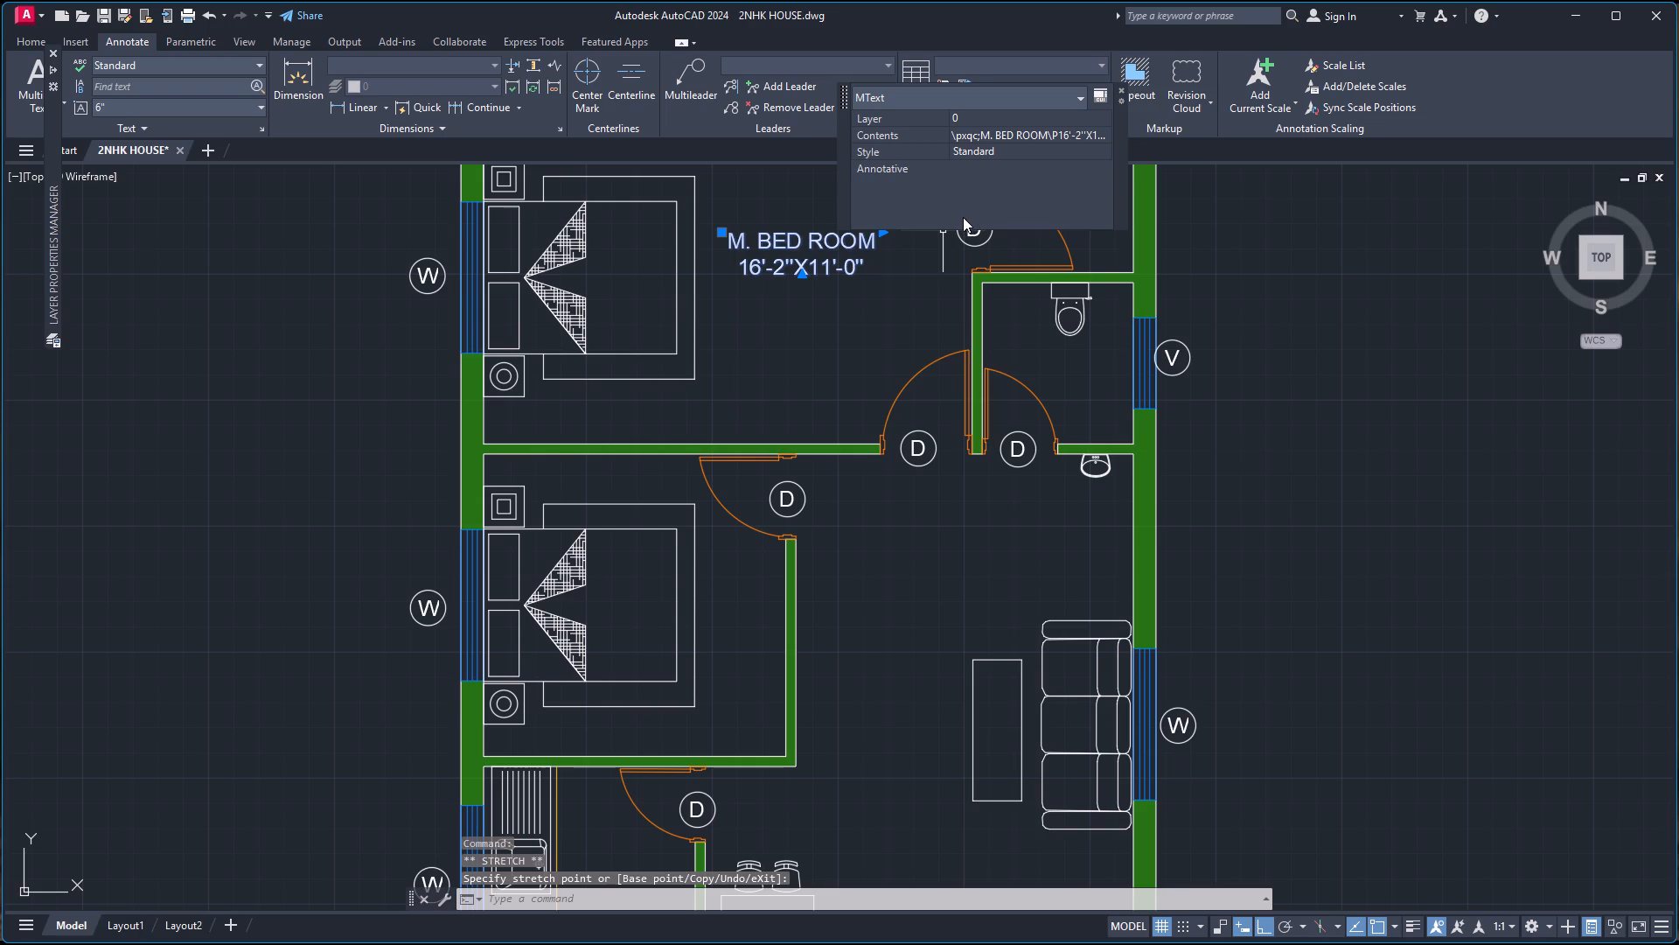
key(Escape)
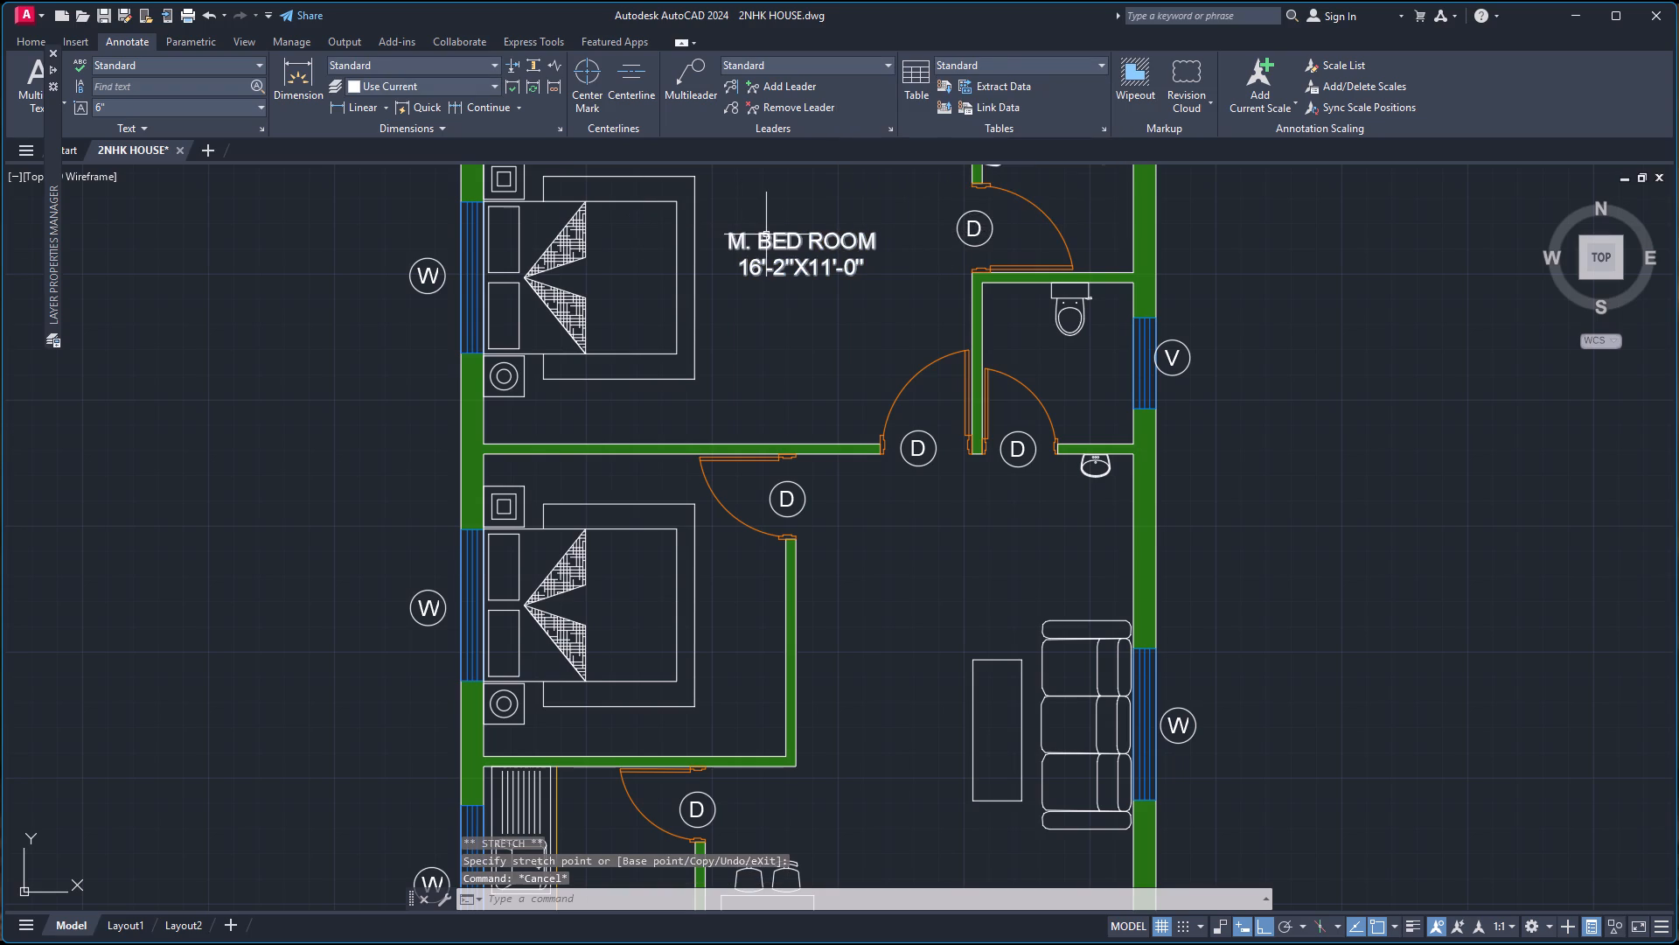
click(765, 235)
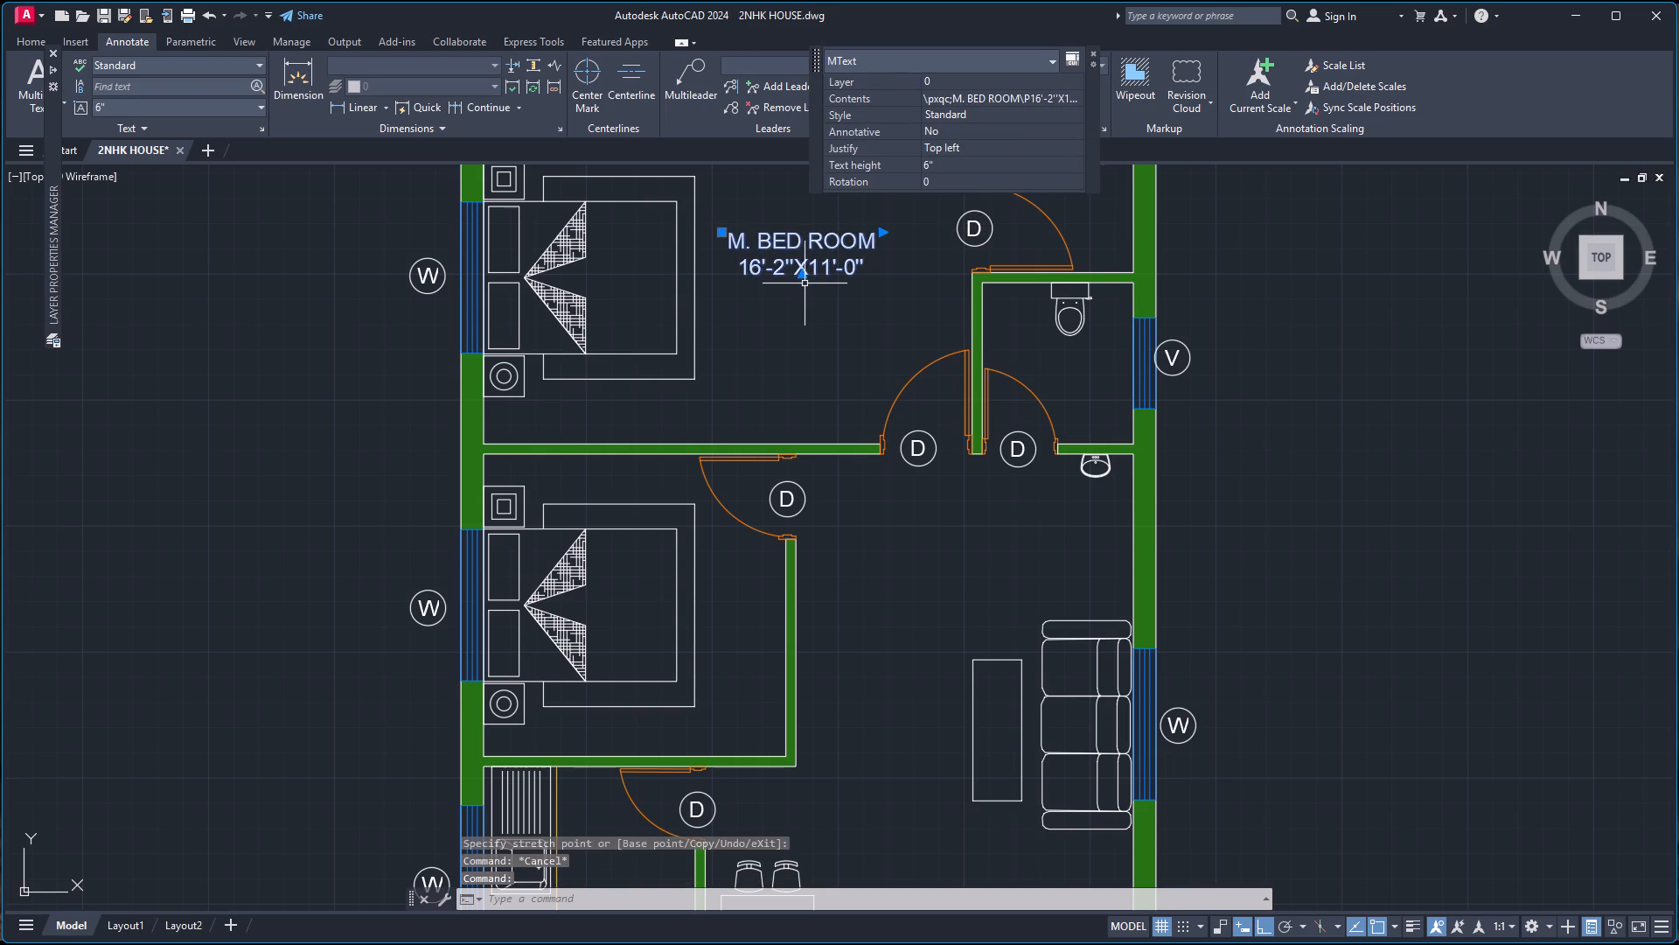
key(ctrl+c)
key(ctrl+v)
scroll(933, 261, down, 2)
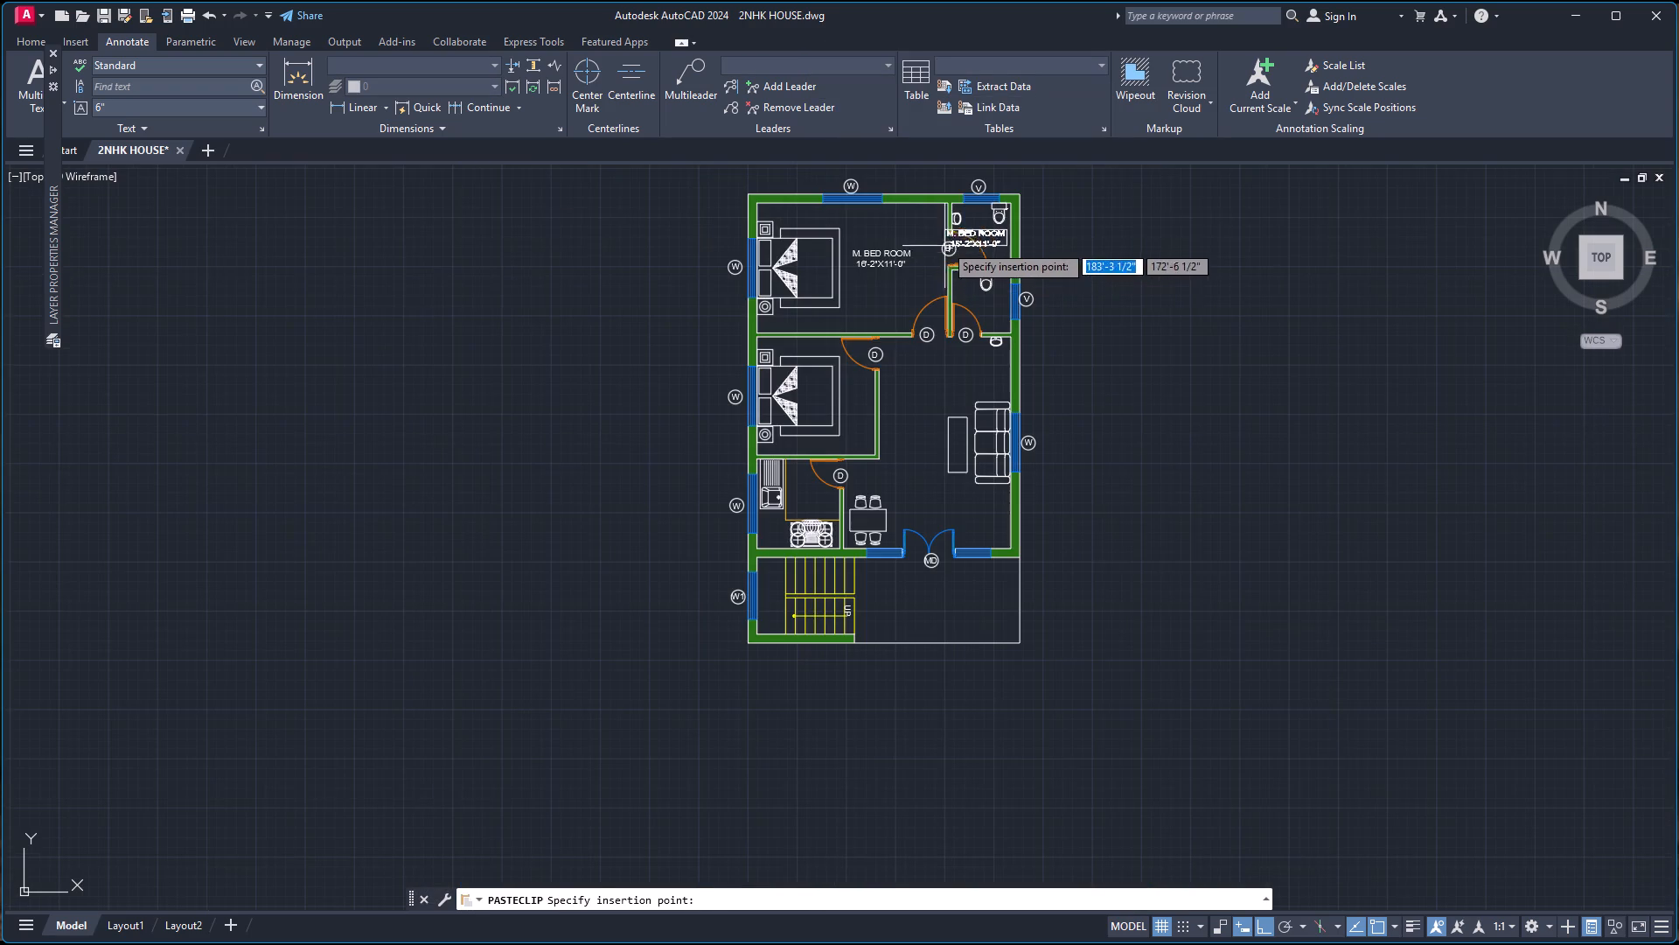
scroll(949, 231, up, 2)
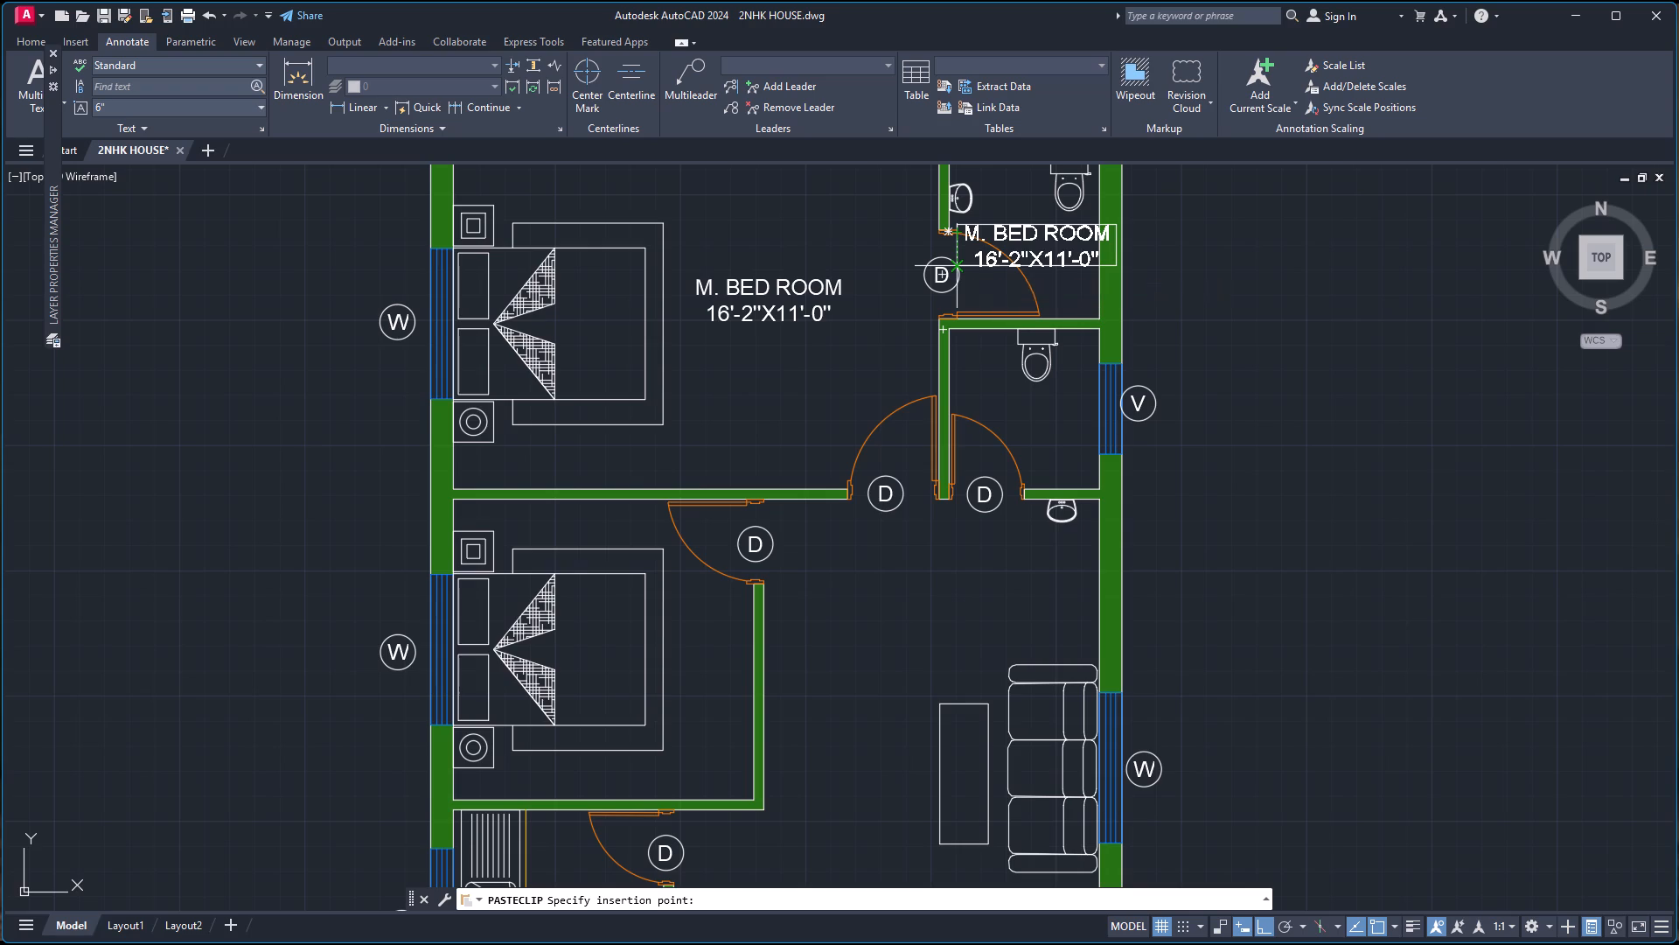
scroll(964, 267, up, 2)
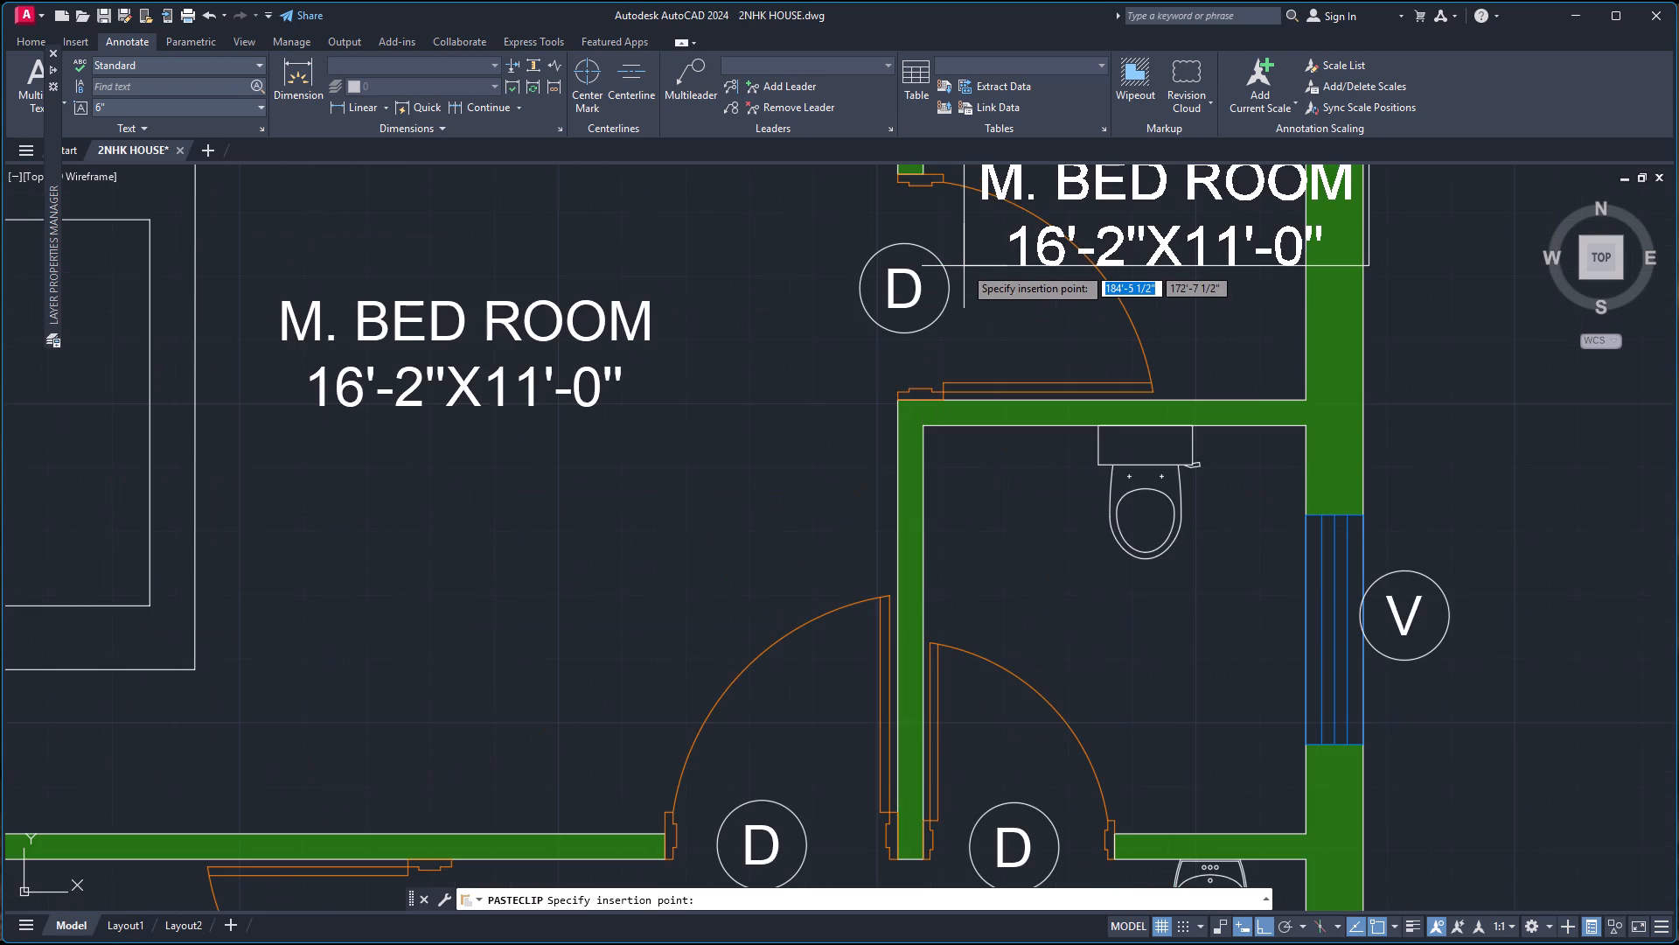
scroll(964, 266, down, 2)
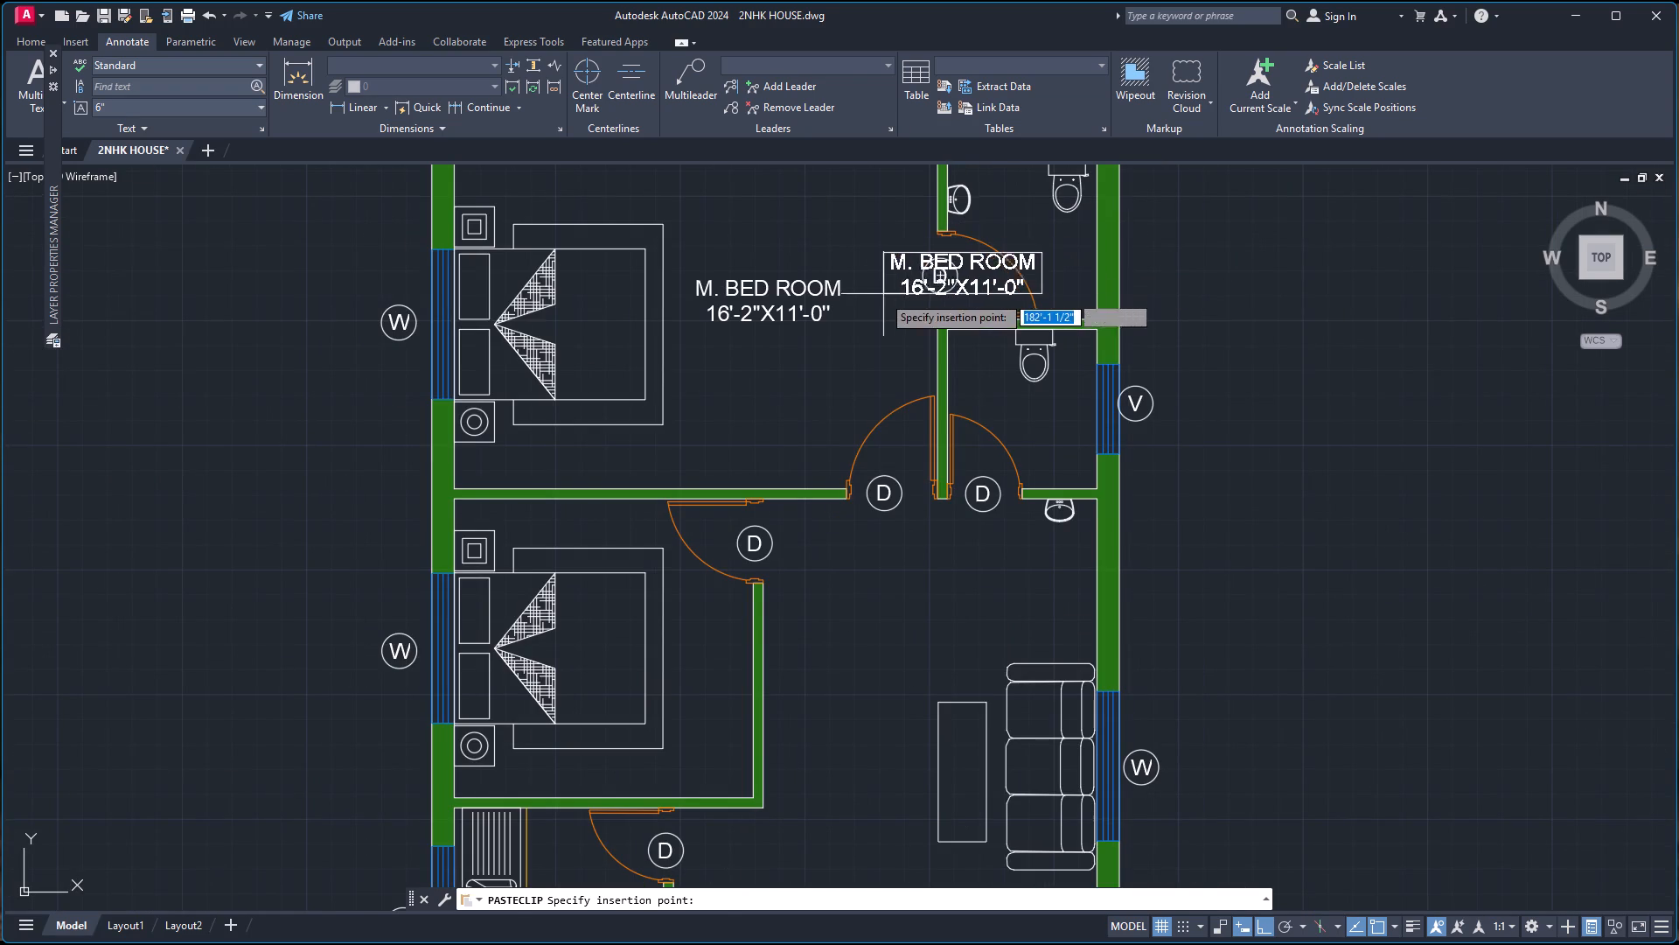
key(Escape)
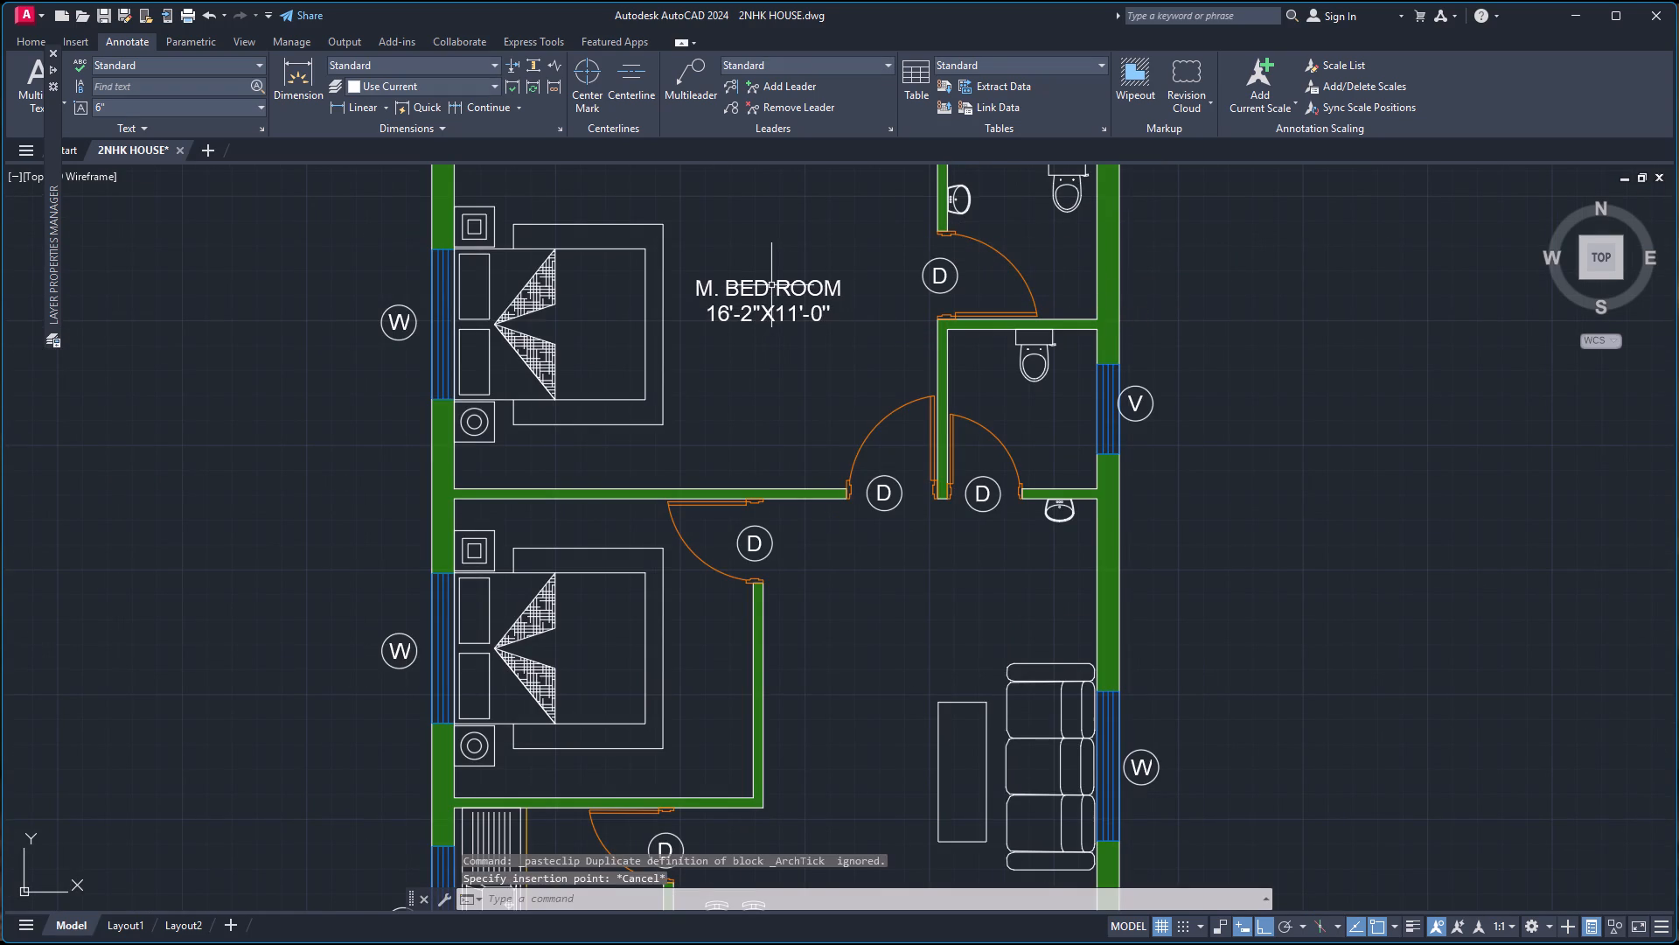
Set the text height of the M. BED ROOM label to 5".
click(766, 285)
click(946, 212)
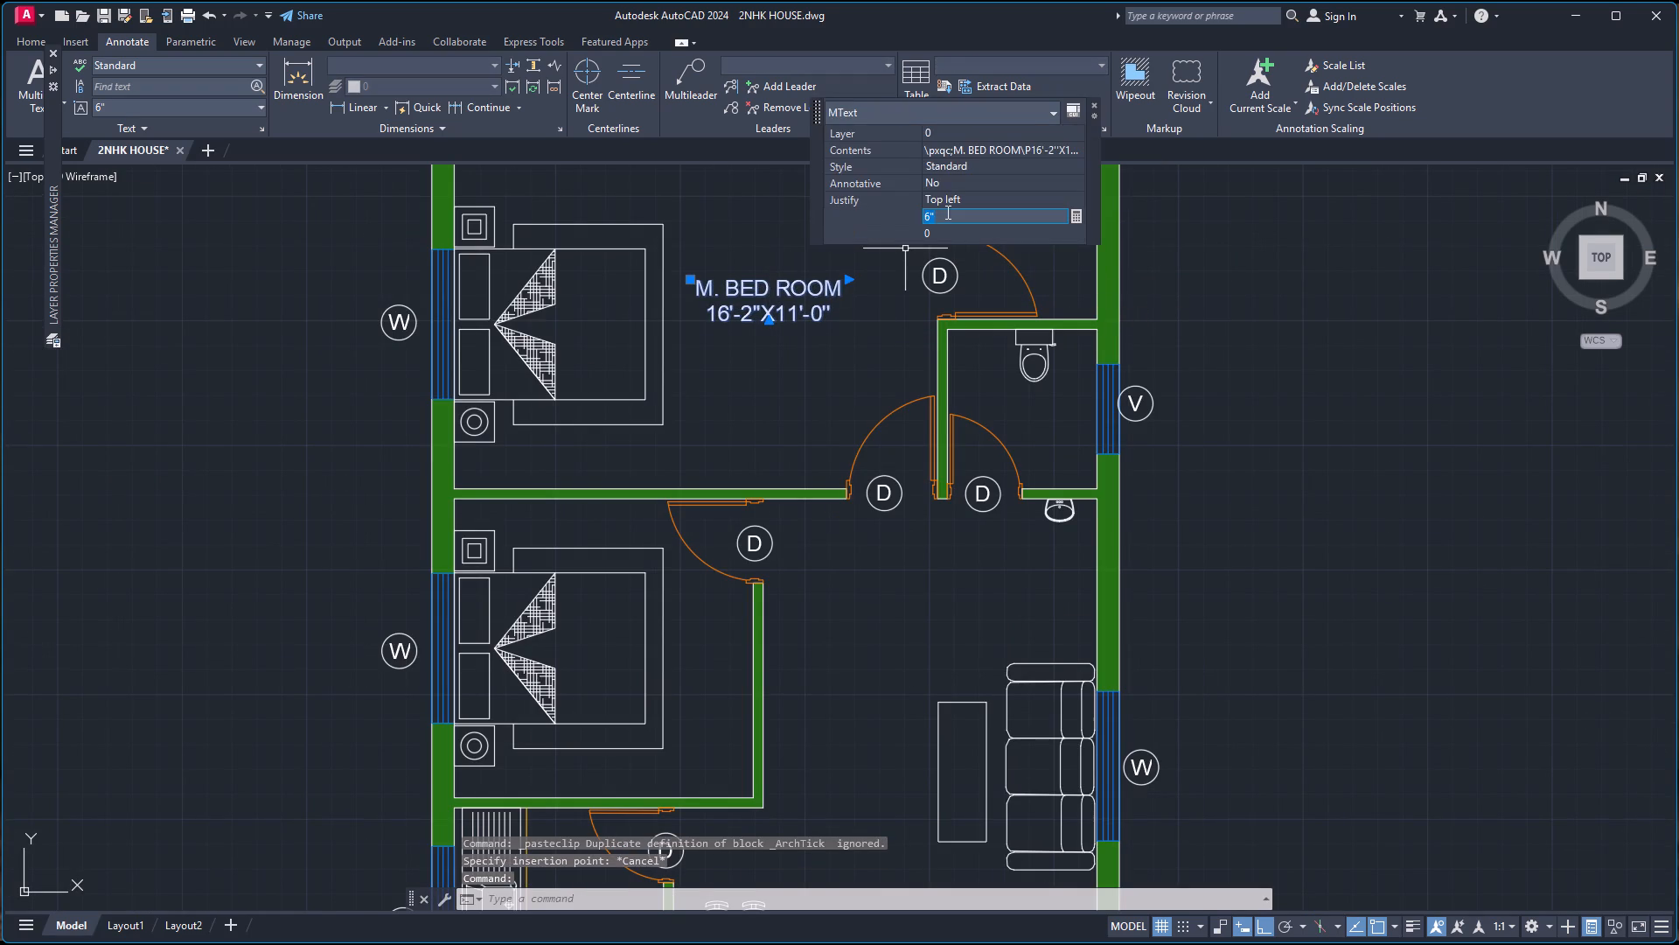
key(5)
key(Return)
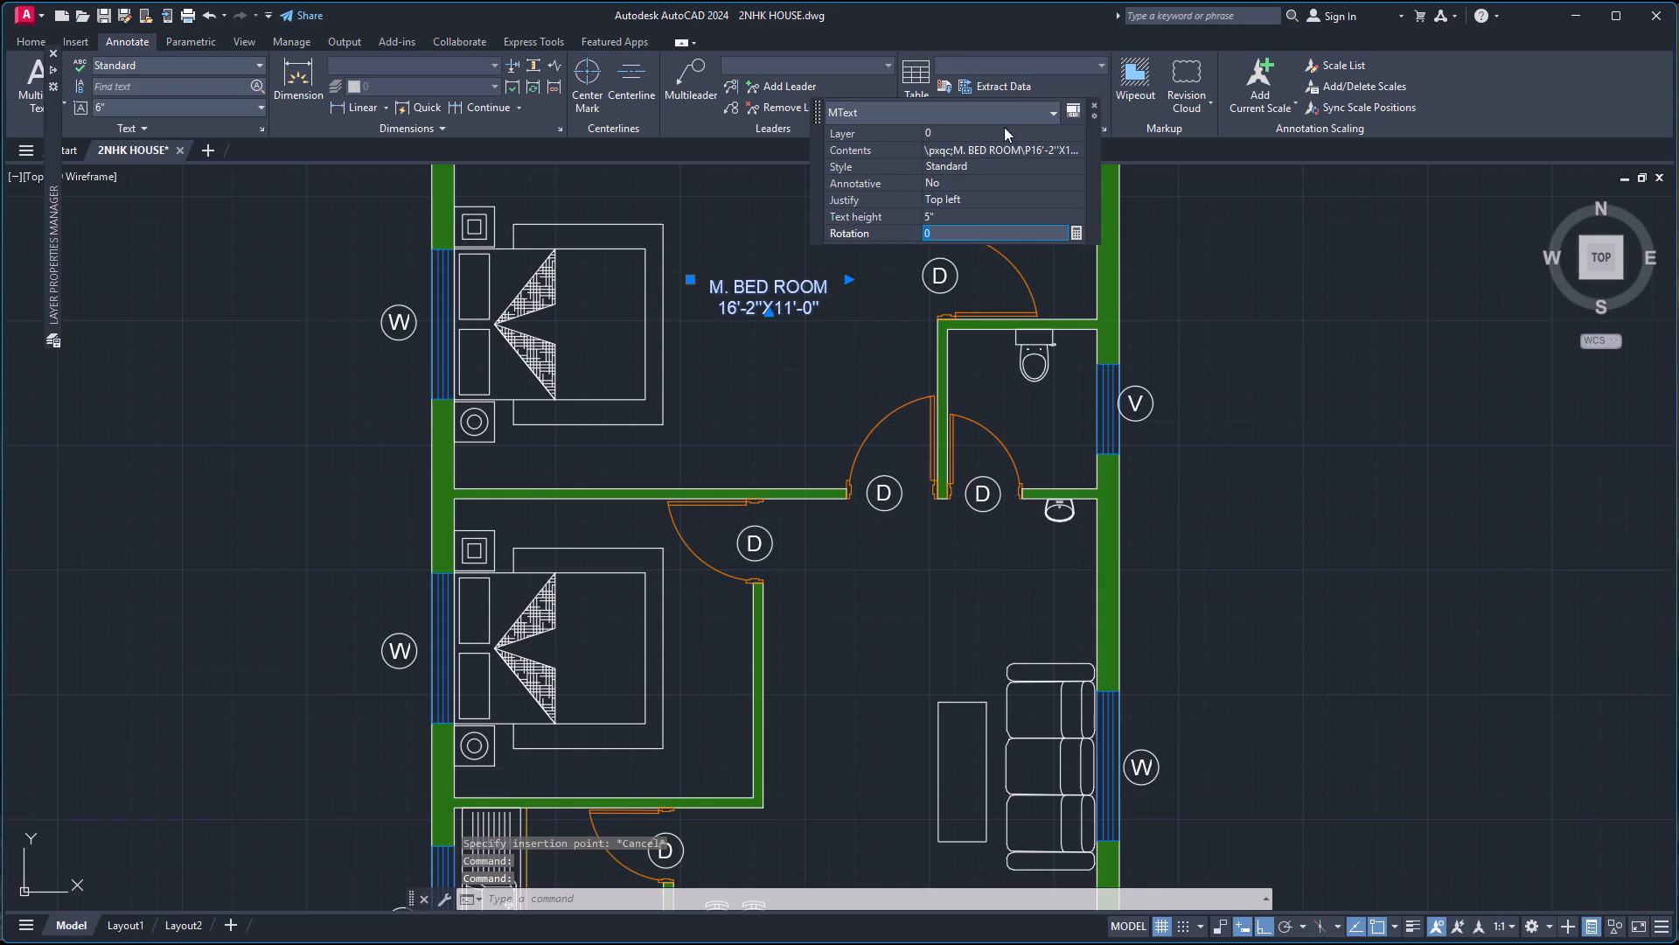
click(1094, 105)
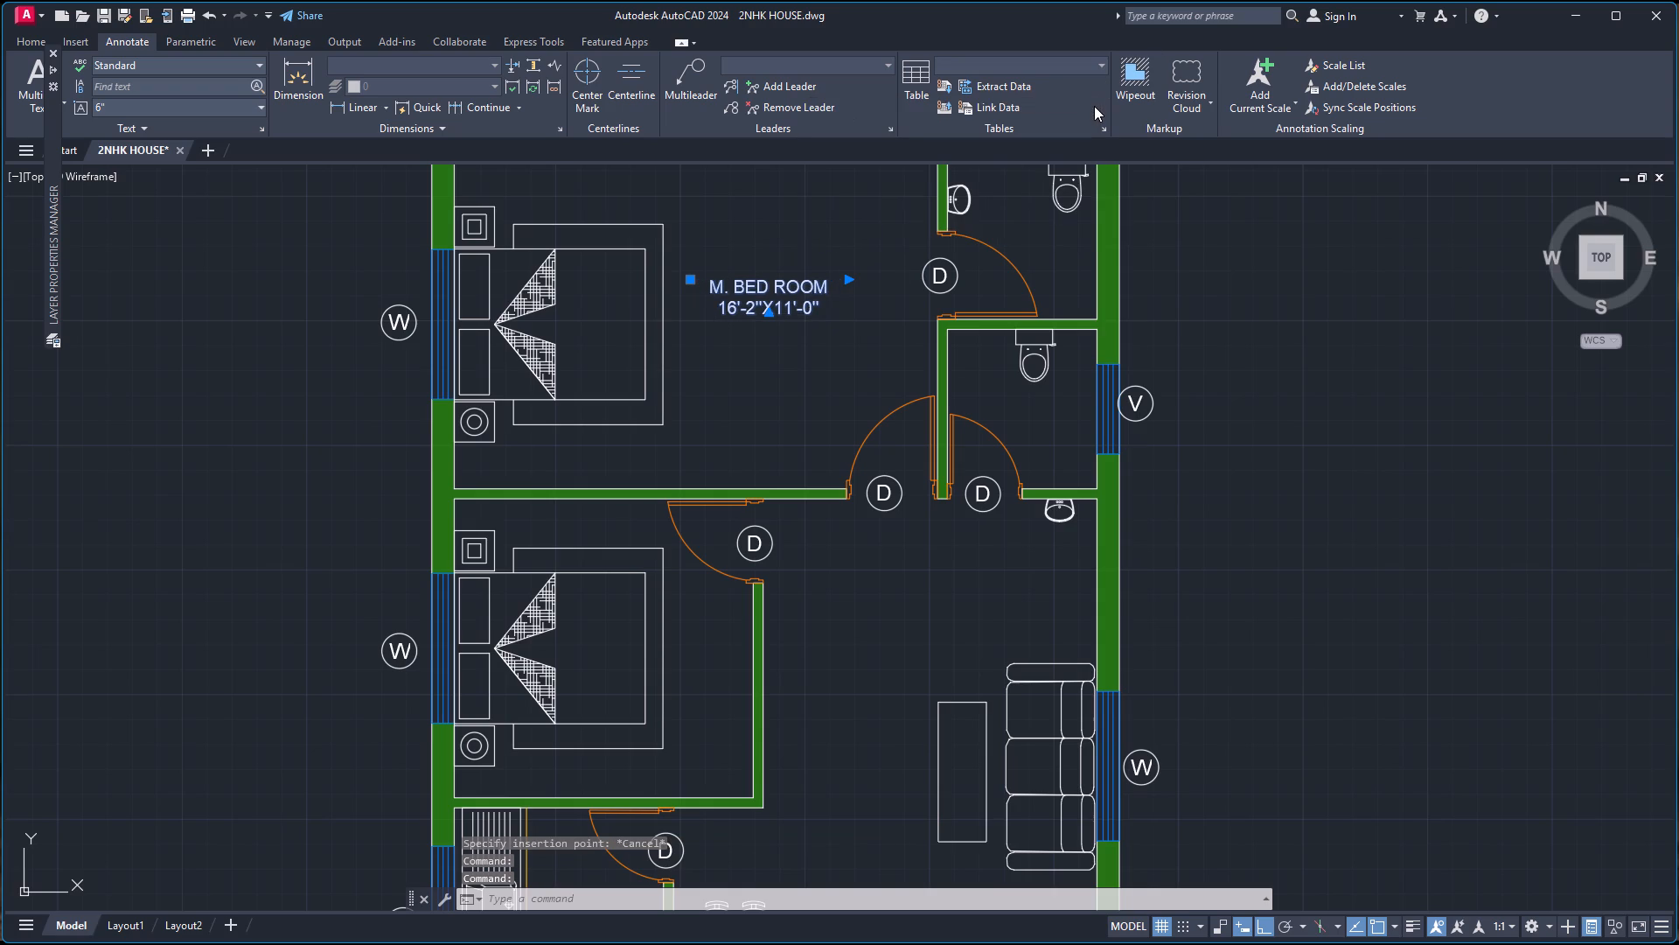
Place one copy of the M. BED ROOM label in each of the two toilet rooms on the east side.
key(ctrl+c)
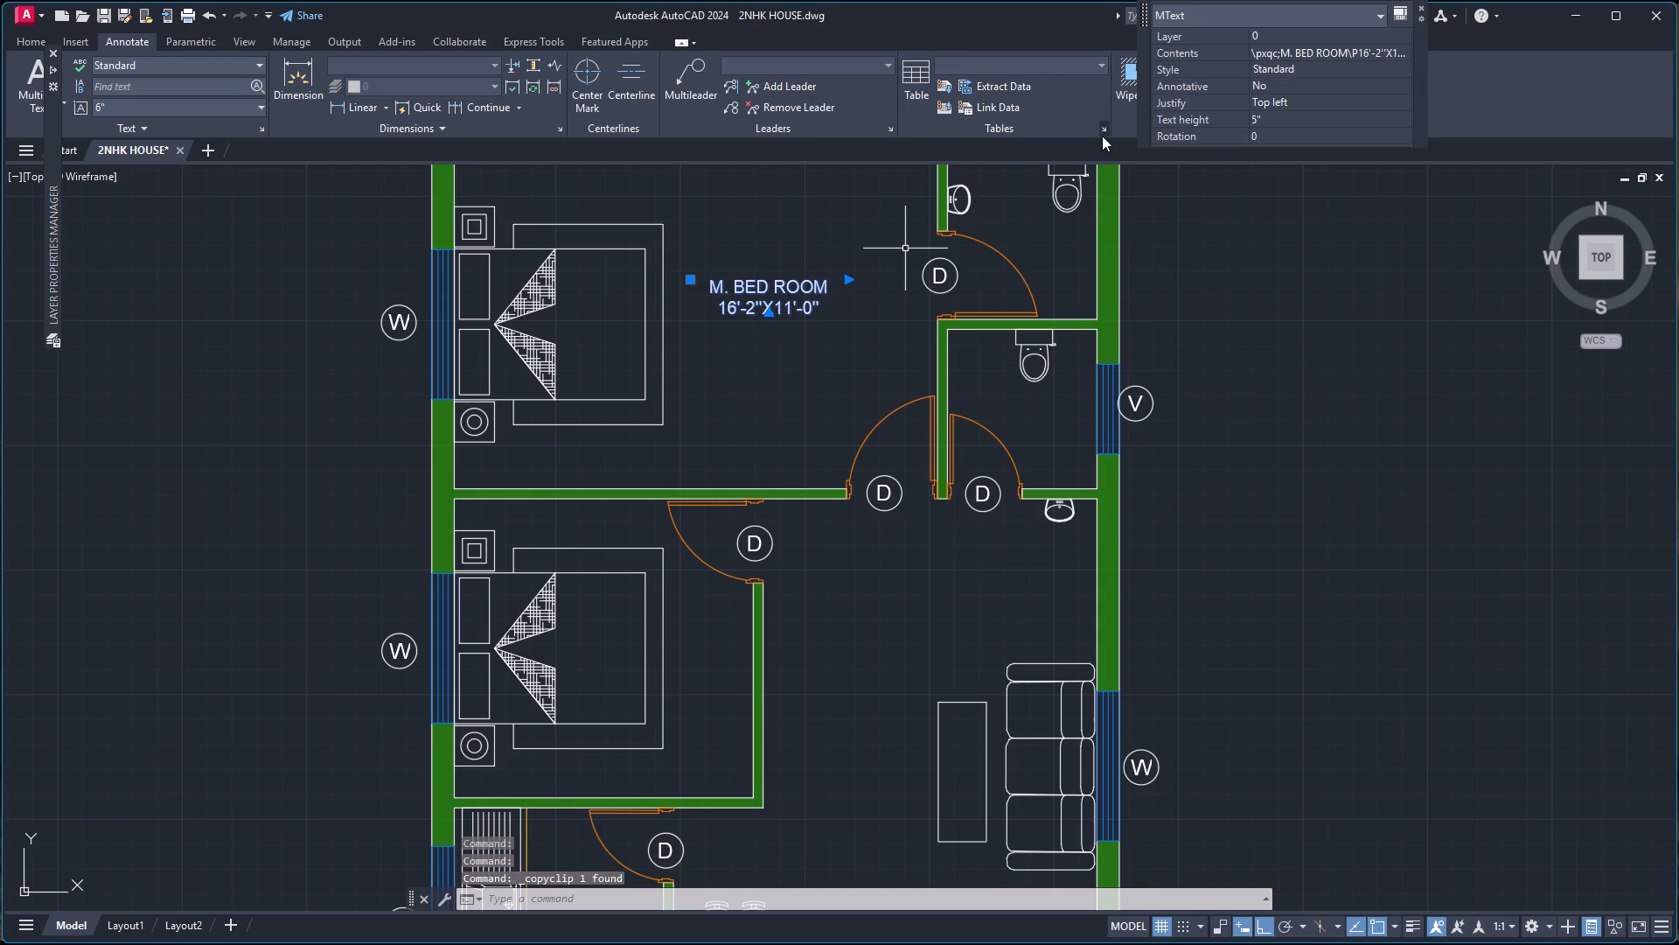
key(ctrl+v)
scroll(981, 265, up, 2)
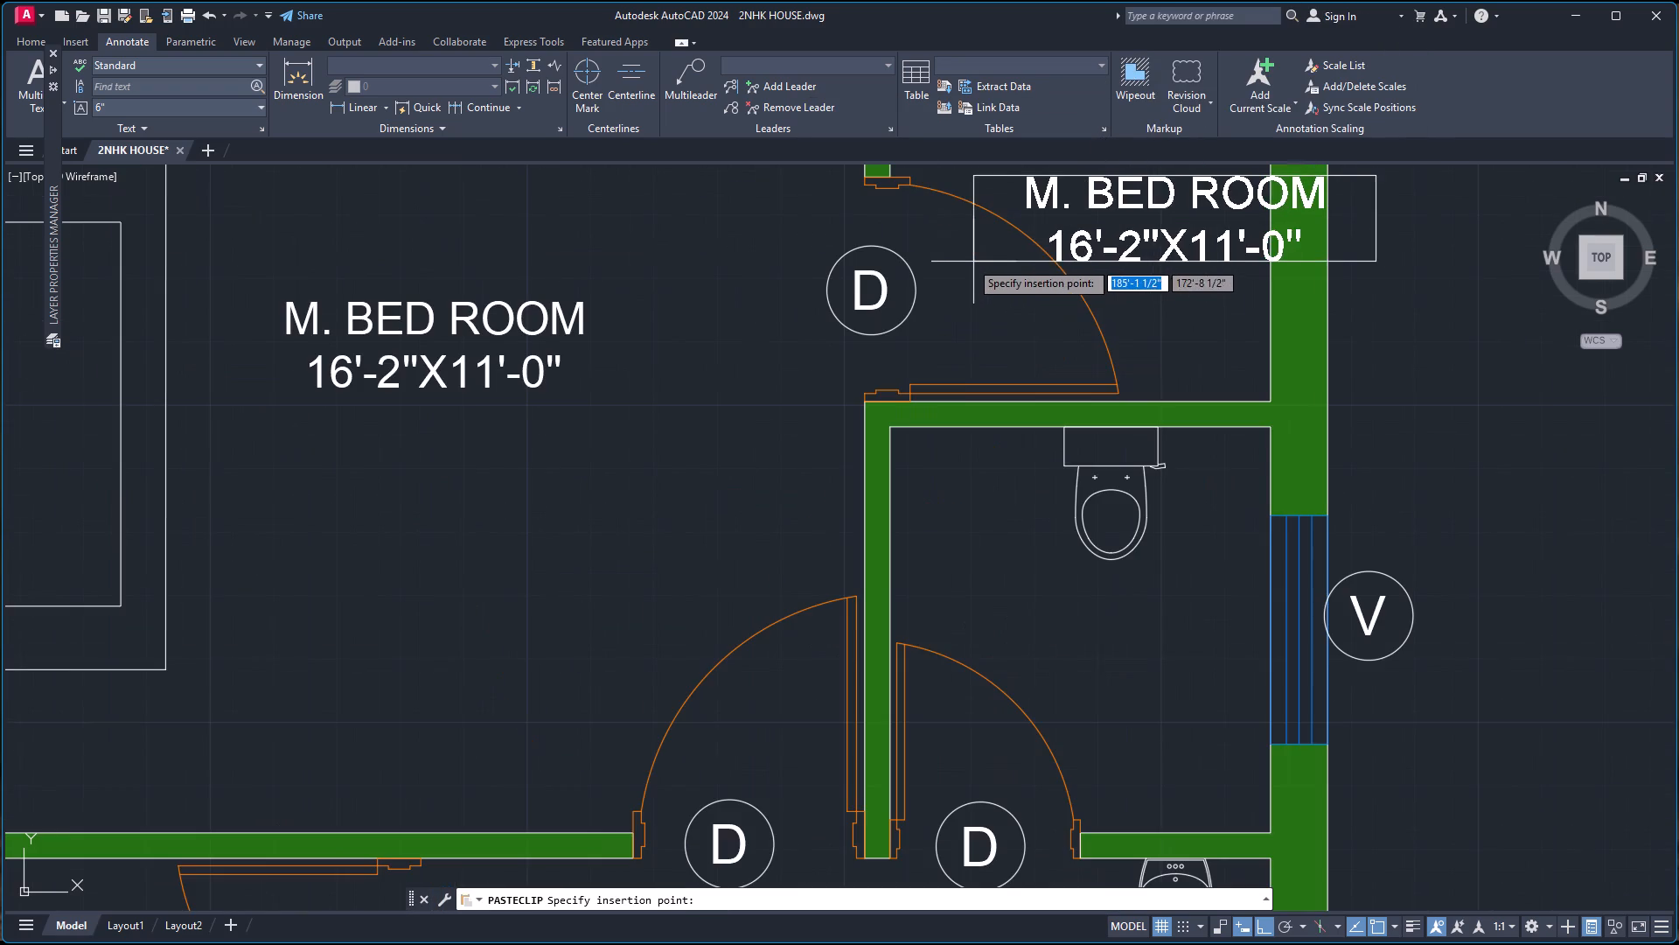
scroll(943, 256, down, 1)
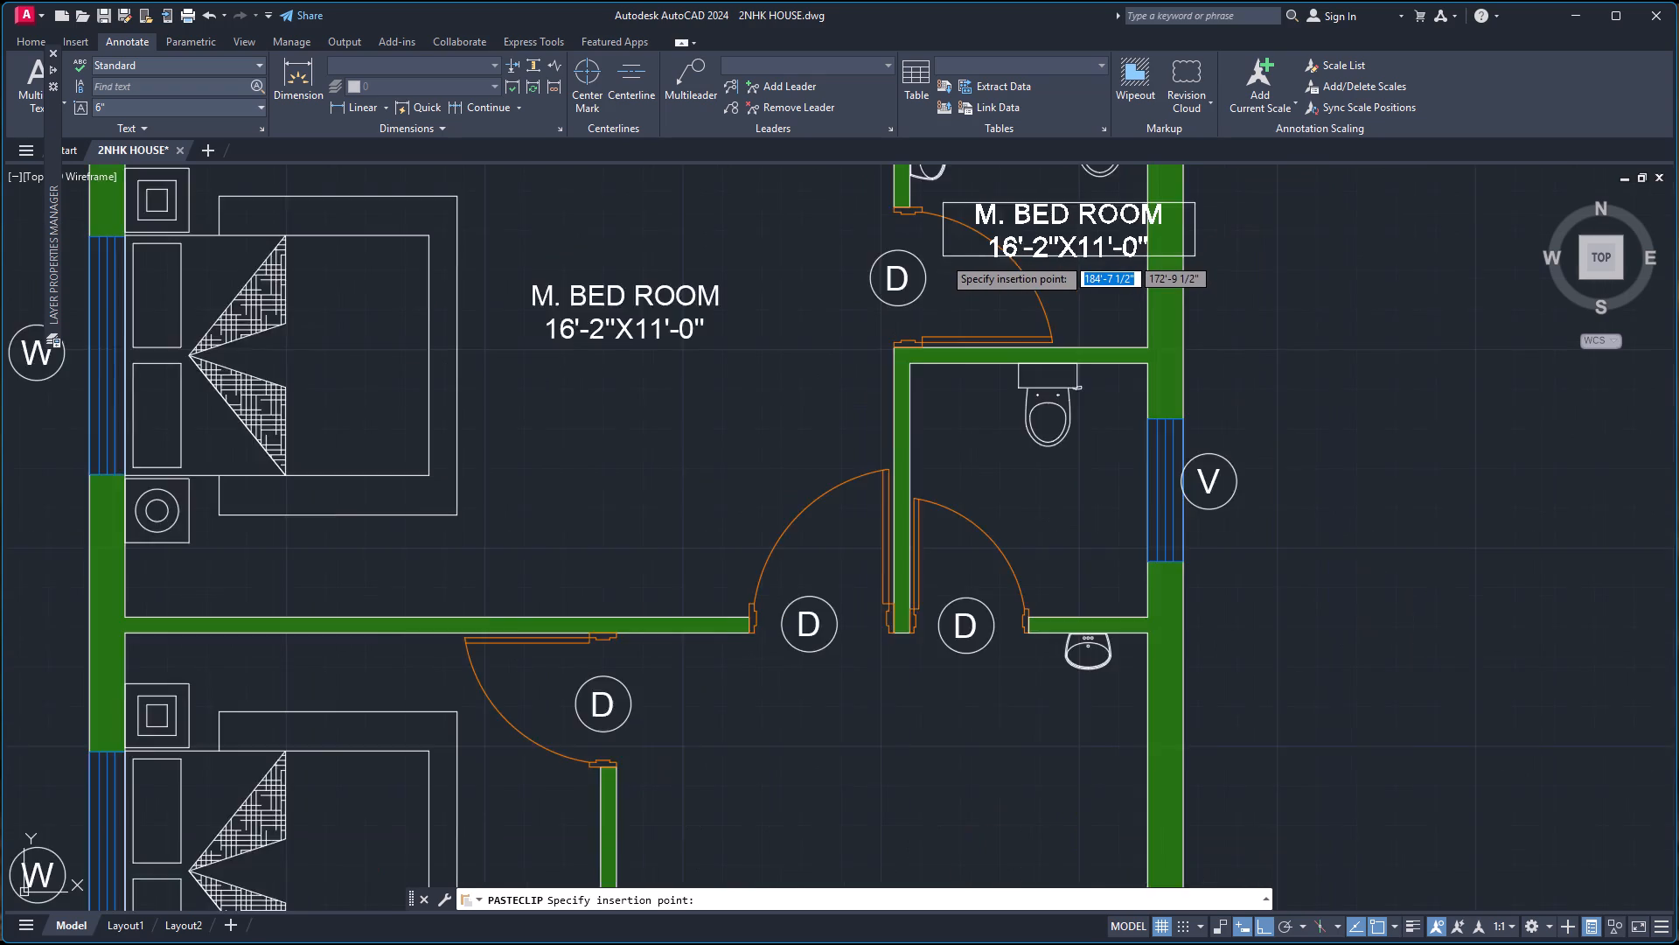
scroll(943, 256, down, 1)
scroll(942, 256, up, 2)
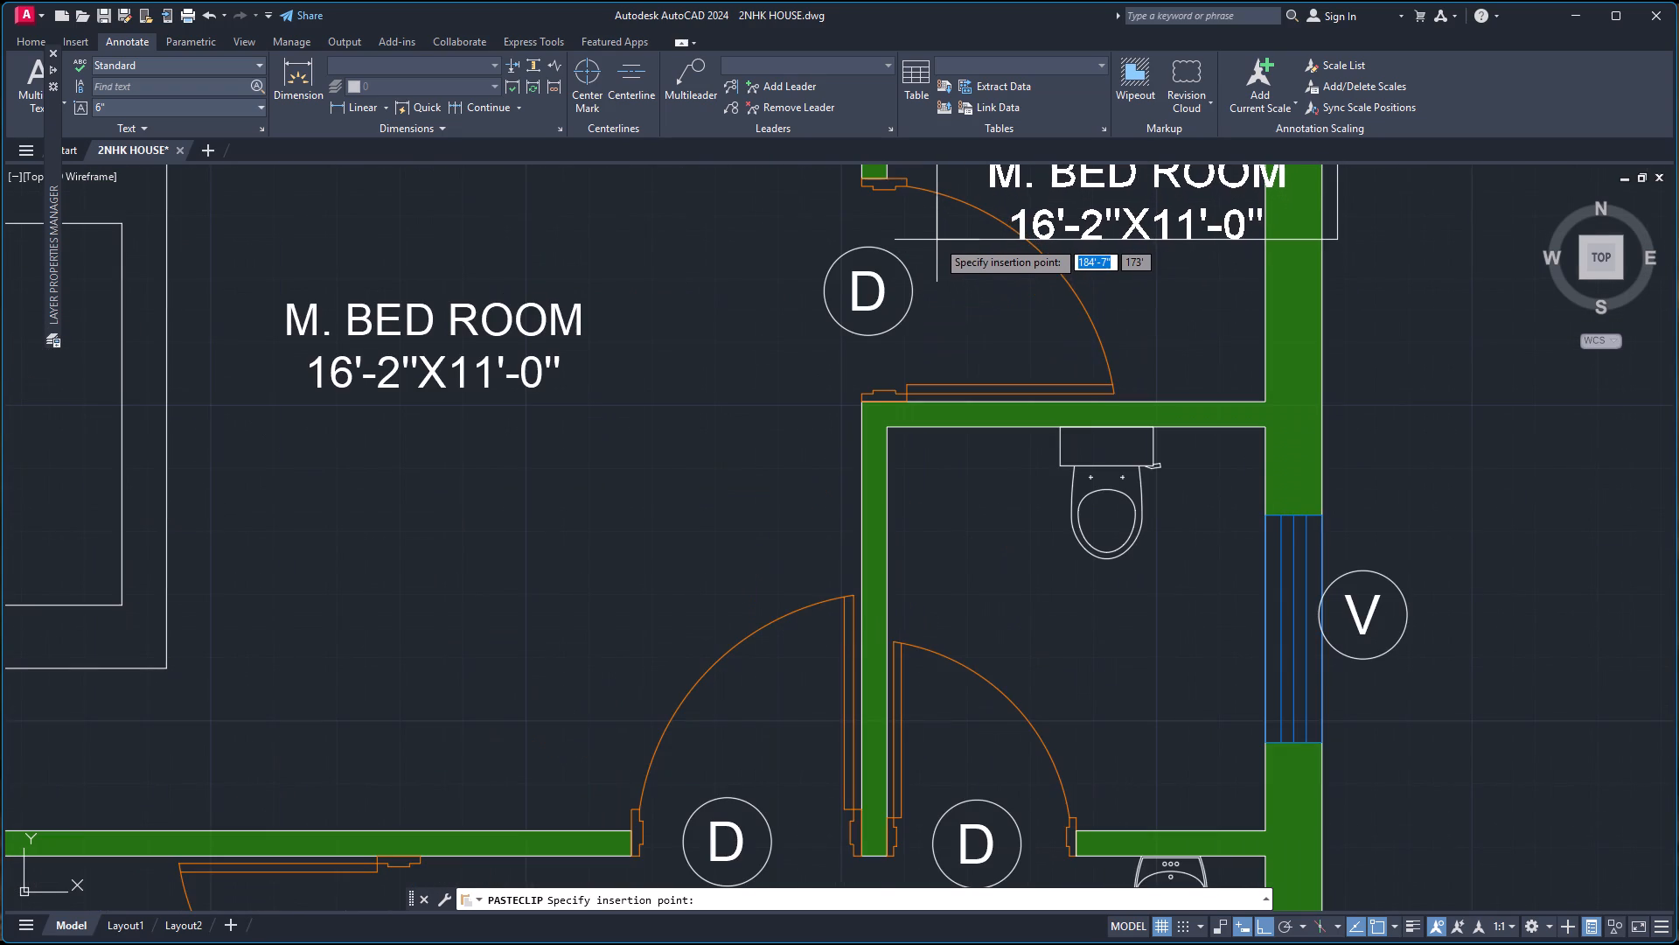
click(924, 232)
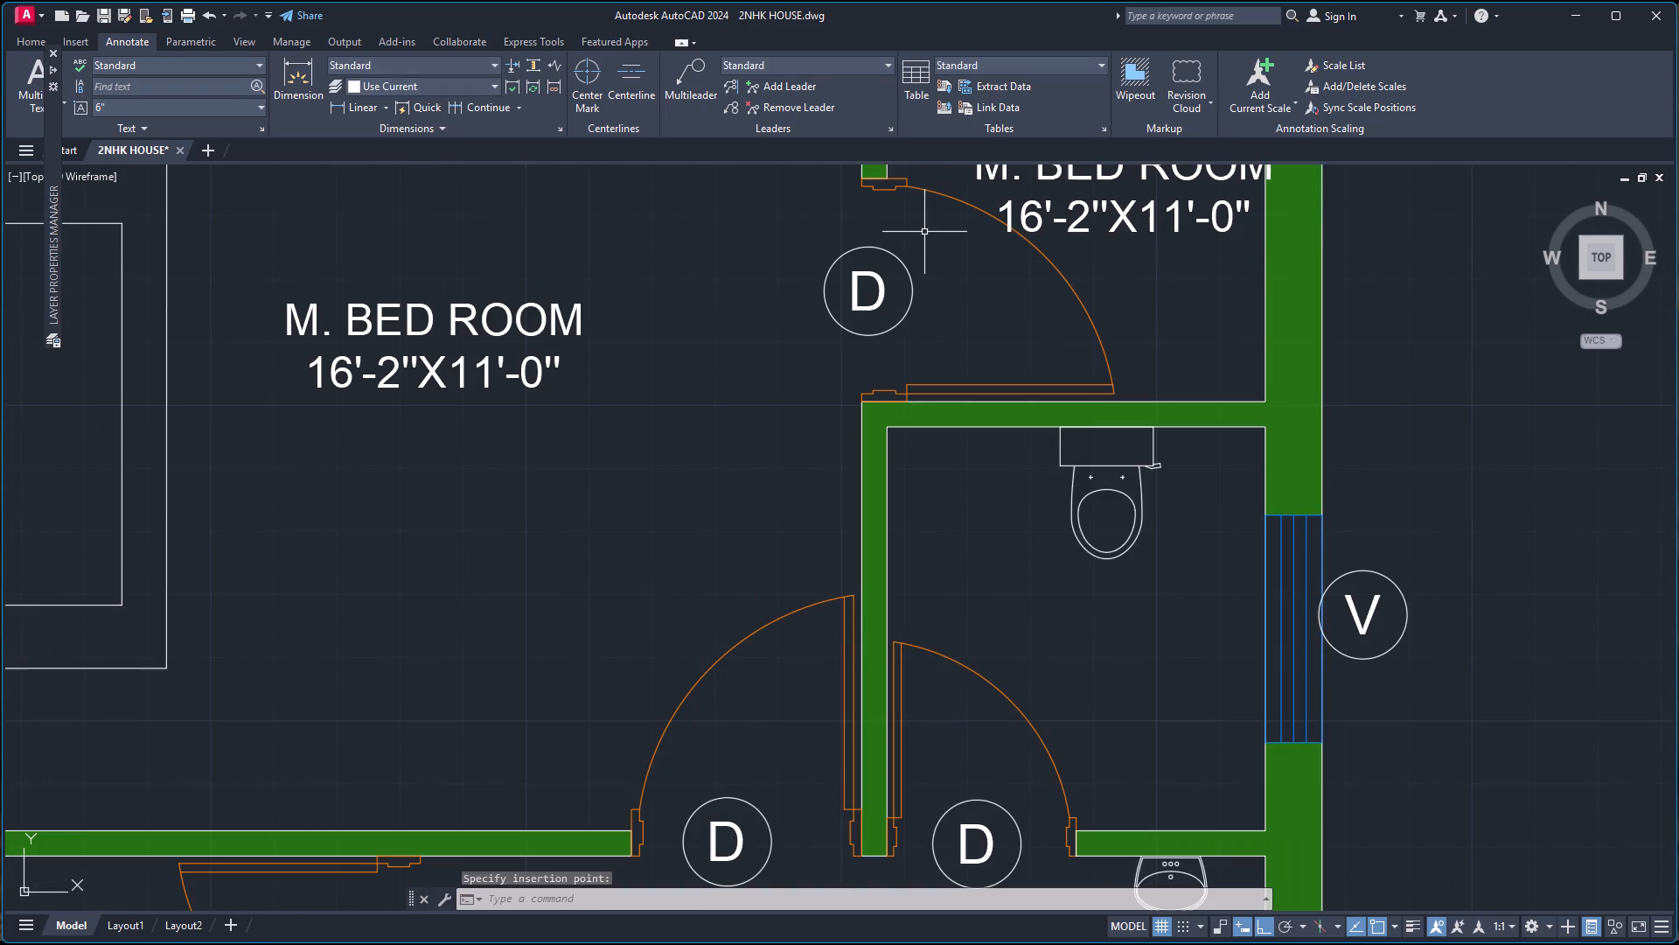
key(ctrl+v)
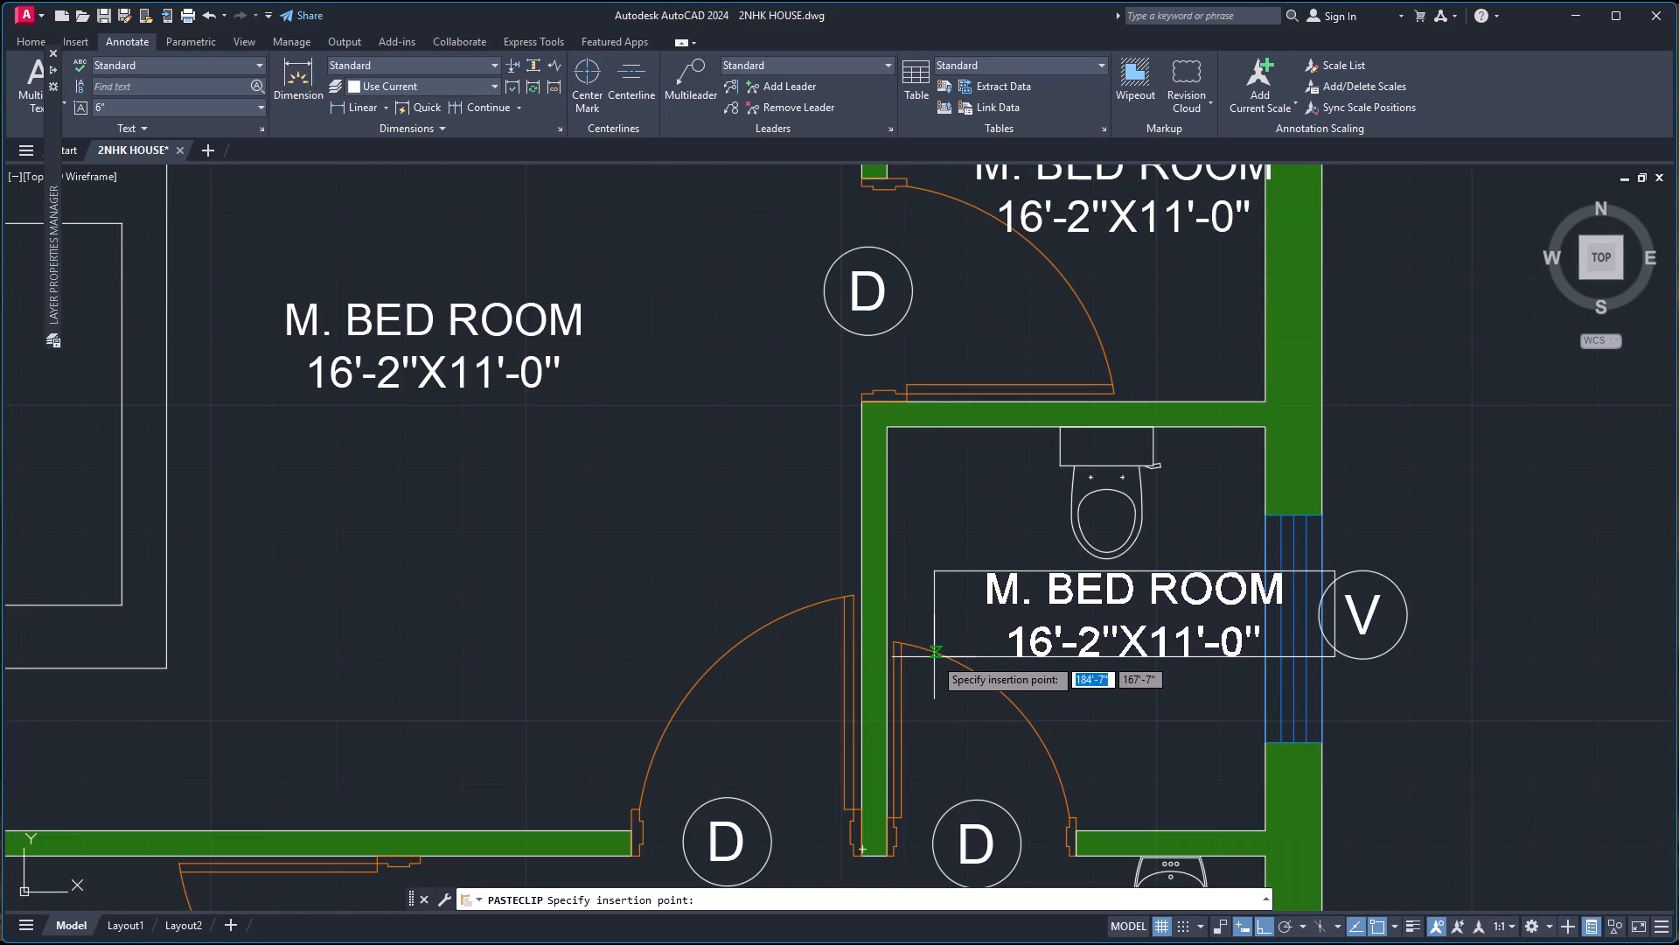
click(909, 663)
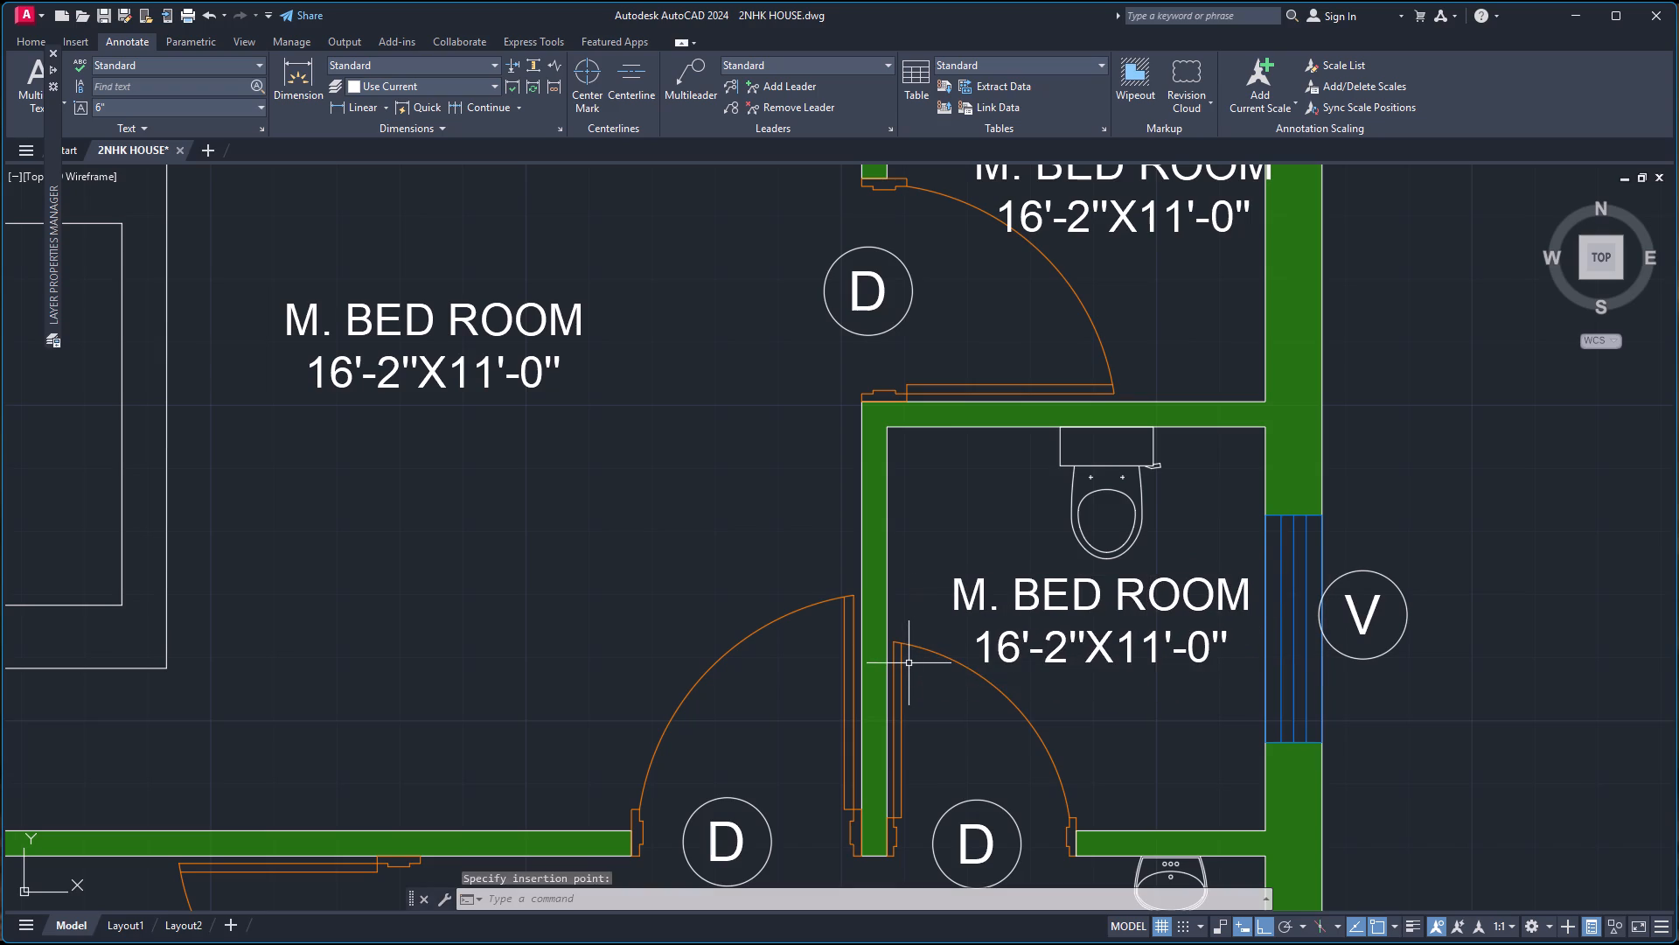
Place one copy of the M. BED ROOM label southeast of the bed in the lower bedroom and one in the kitchen above the stove.
key(ctrl+v)
scroll(925, 676, down, 2)
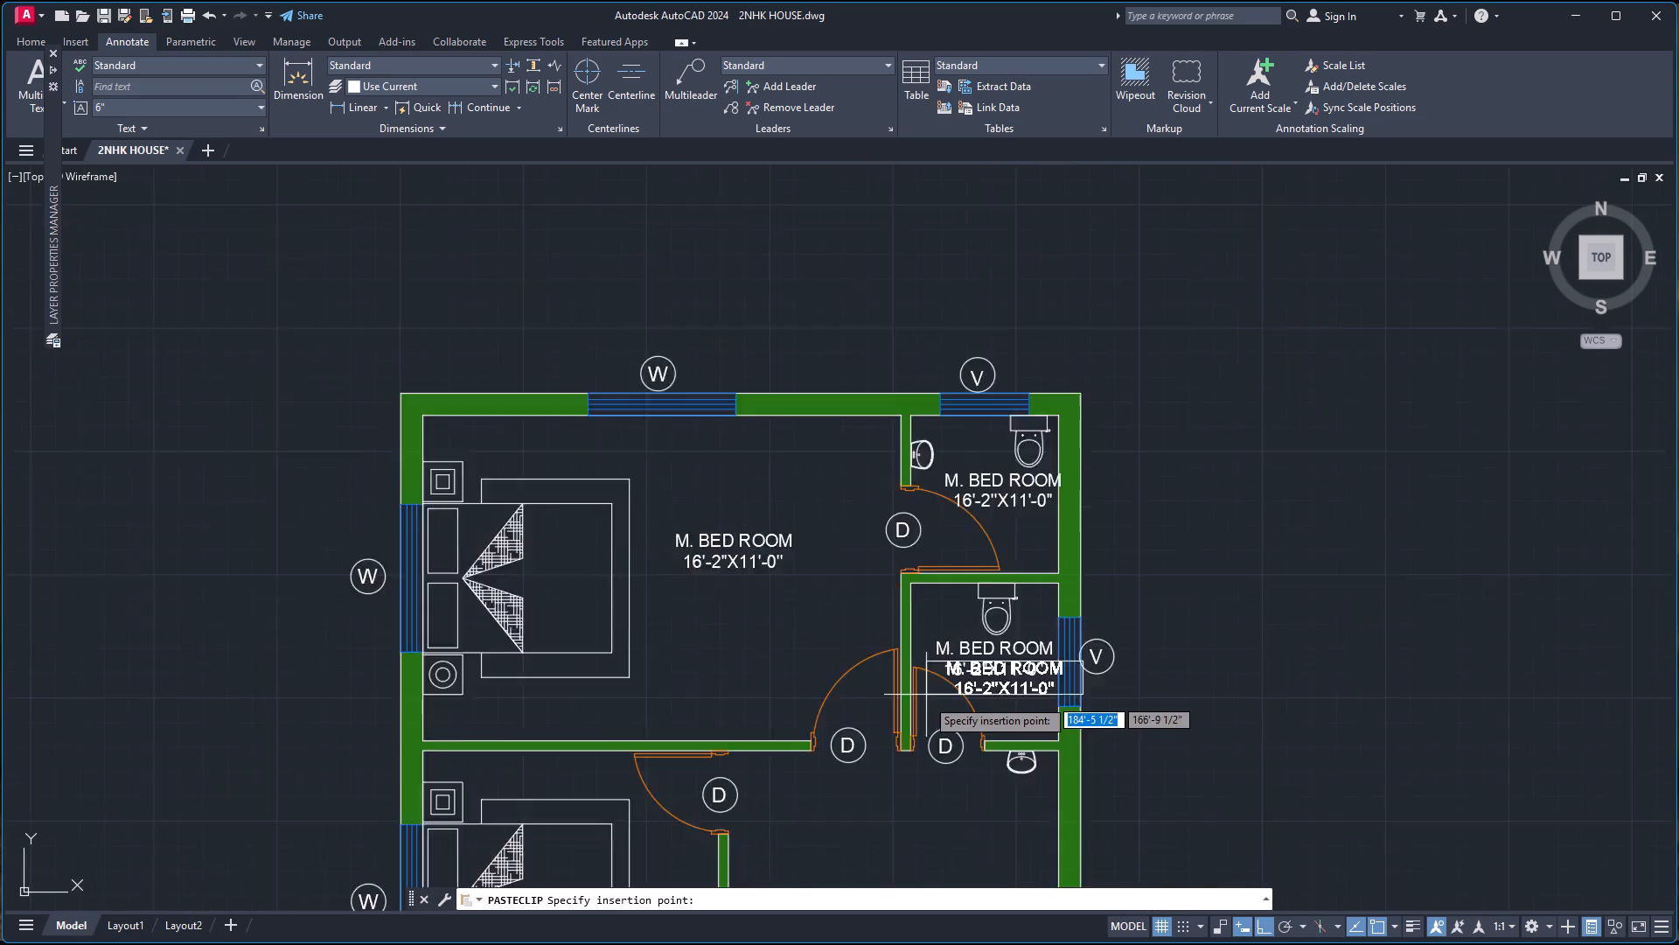
scroll(926, 698, down, 1)
scroll(647, 870, up, 1)
scroll(680, 647, down, 3)
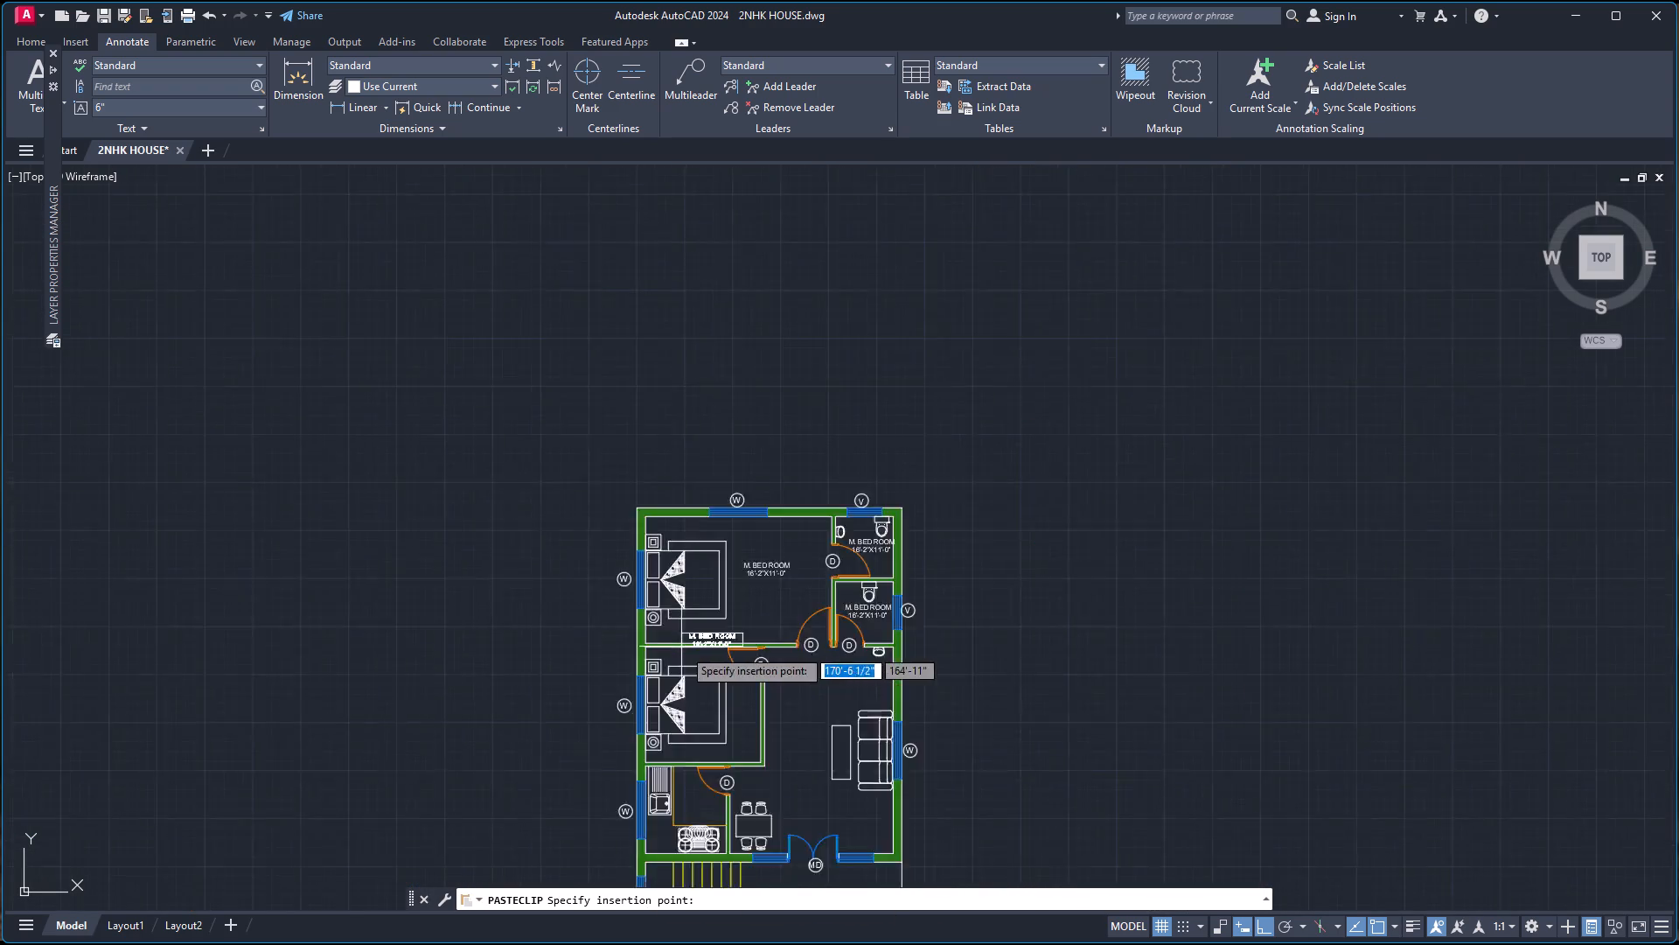
scroll(695, 717, up, 4)
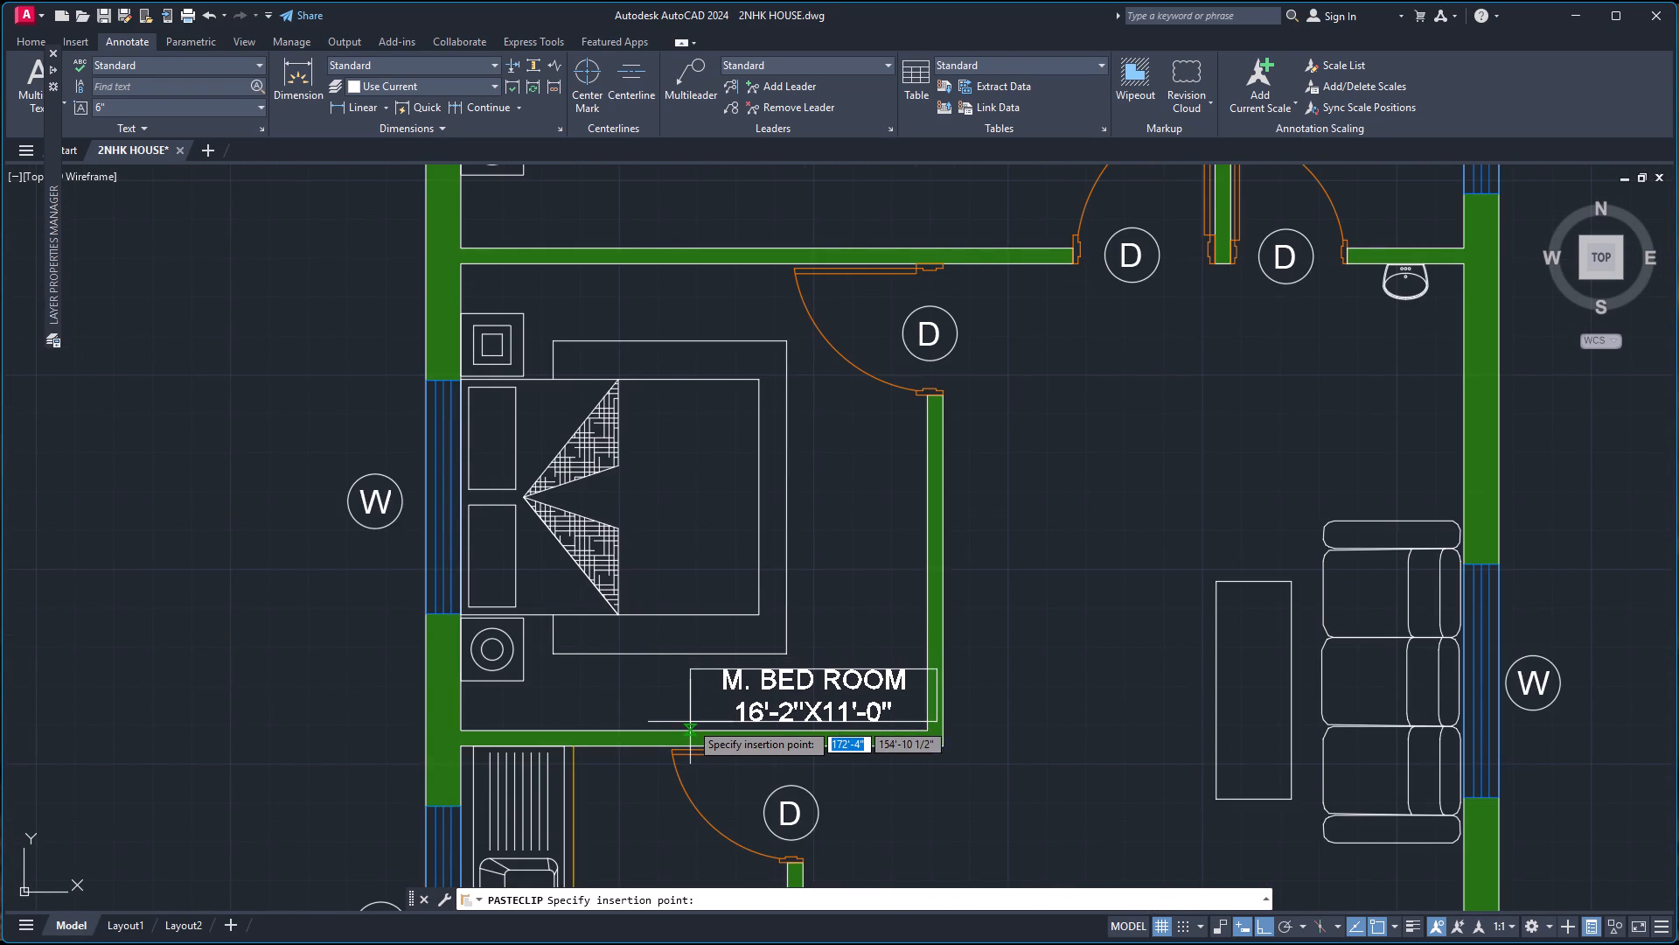
click(689, 721)
key(ctrl+v)
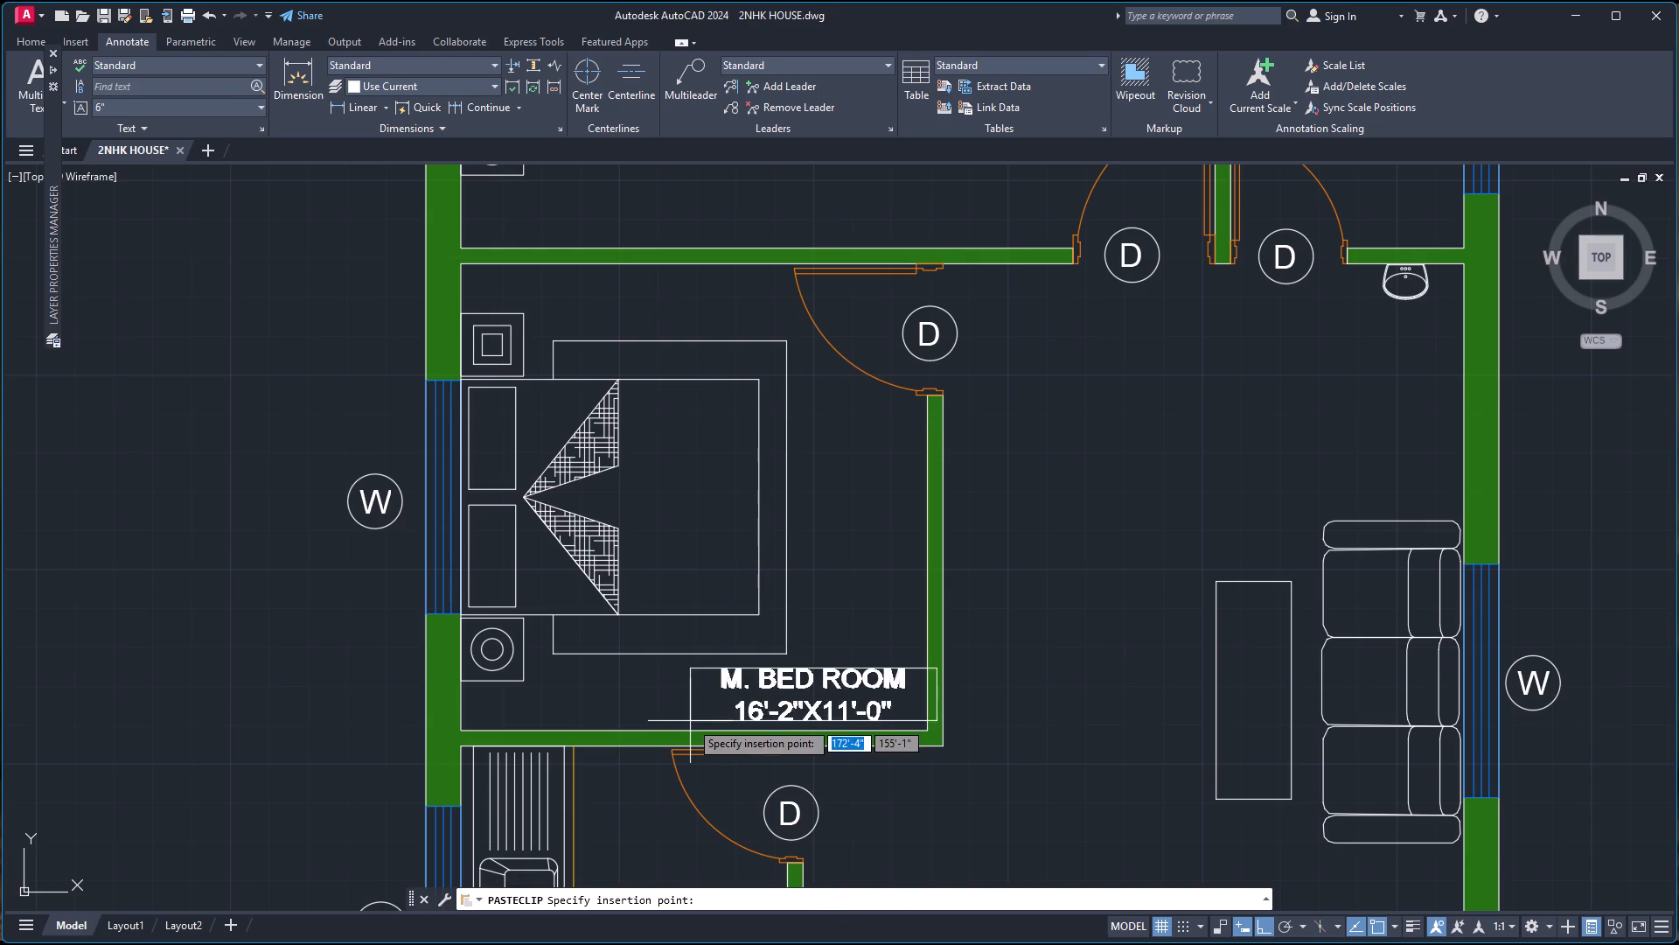
scroll(774, 674, down, 3)
scroll(728, 745, up, 3)
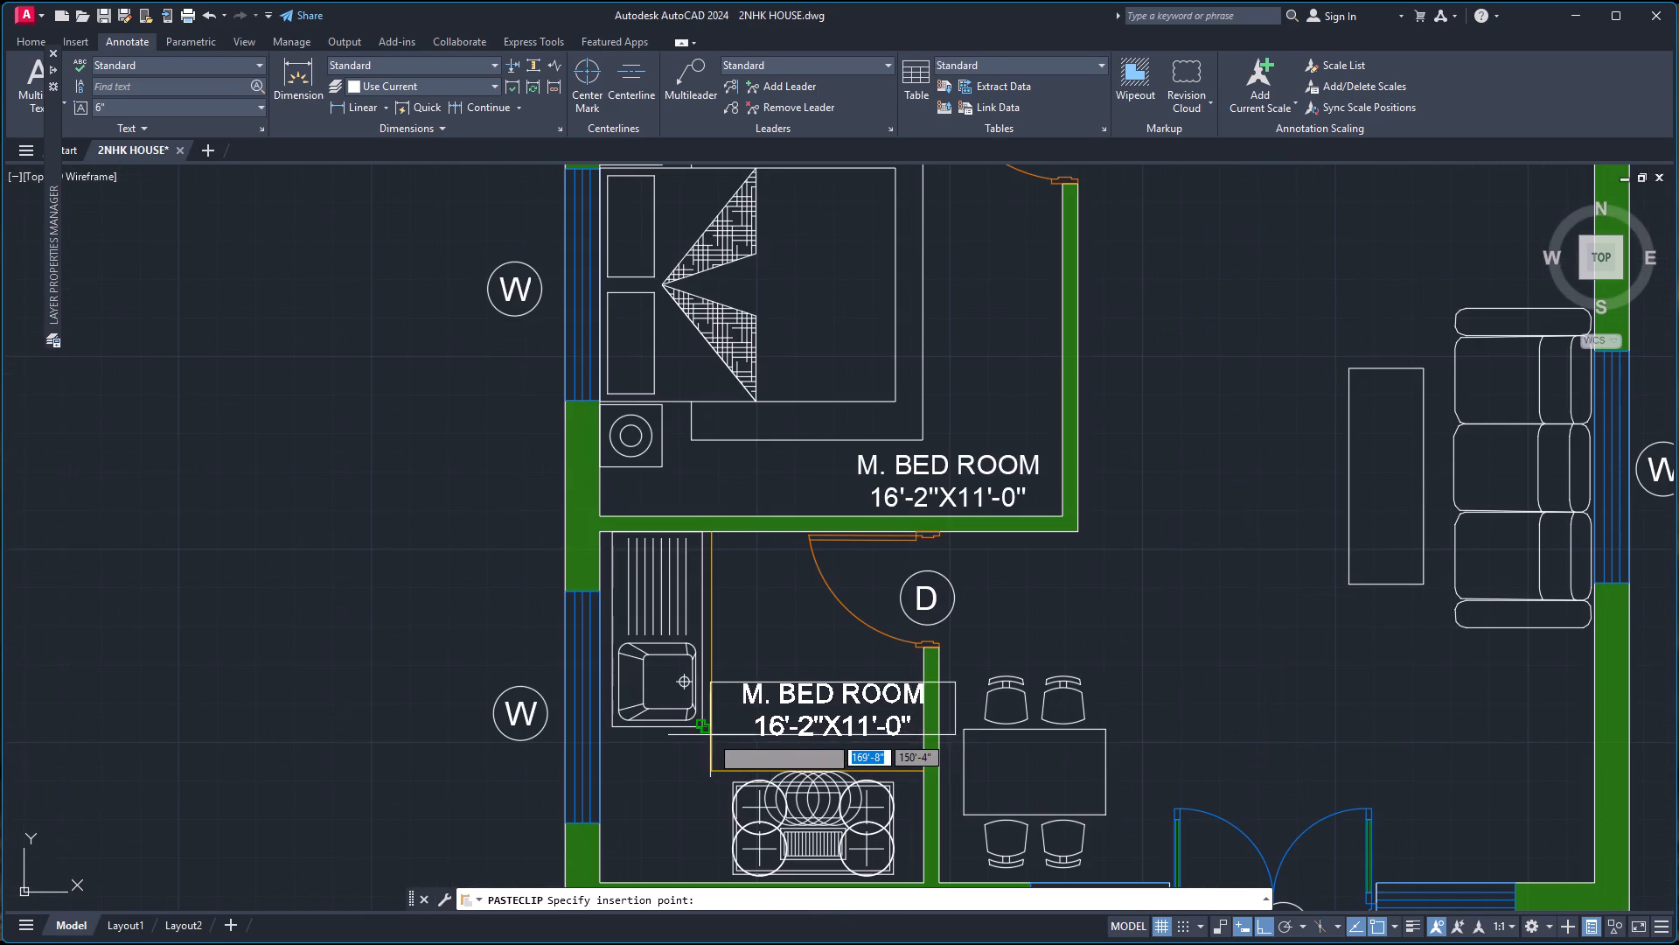
click(714, 731)
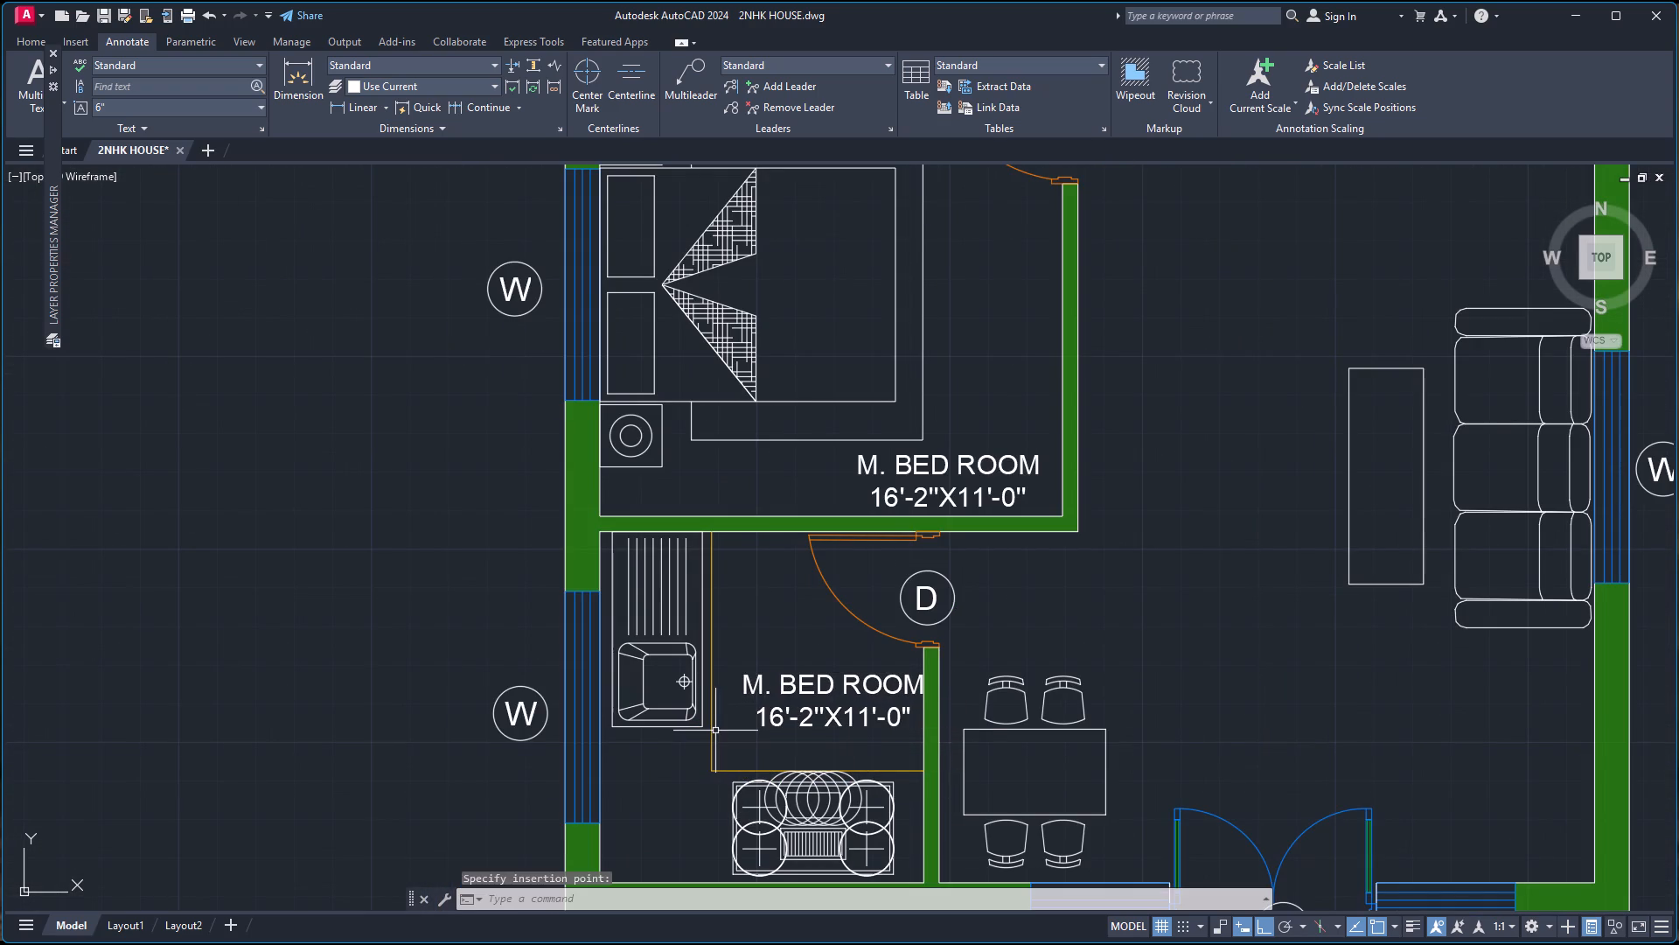
Place one copy of the M. BED ROOM label in the living area northwest of the sofa and one in the open area south of the main door.
key(ctrl+v)
scroll(1041, 540, down, 2)
scroll(1090, 418, up, 2)
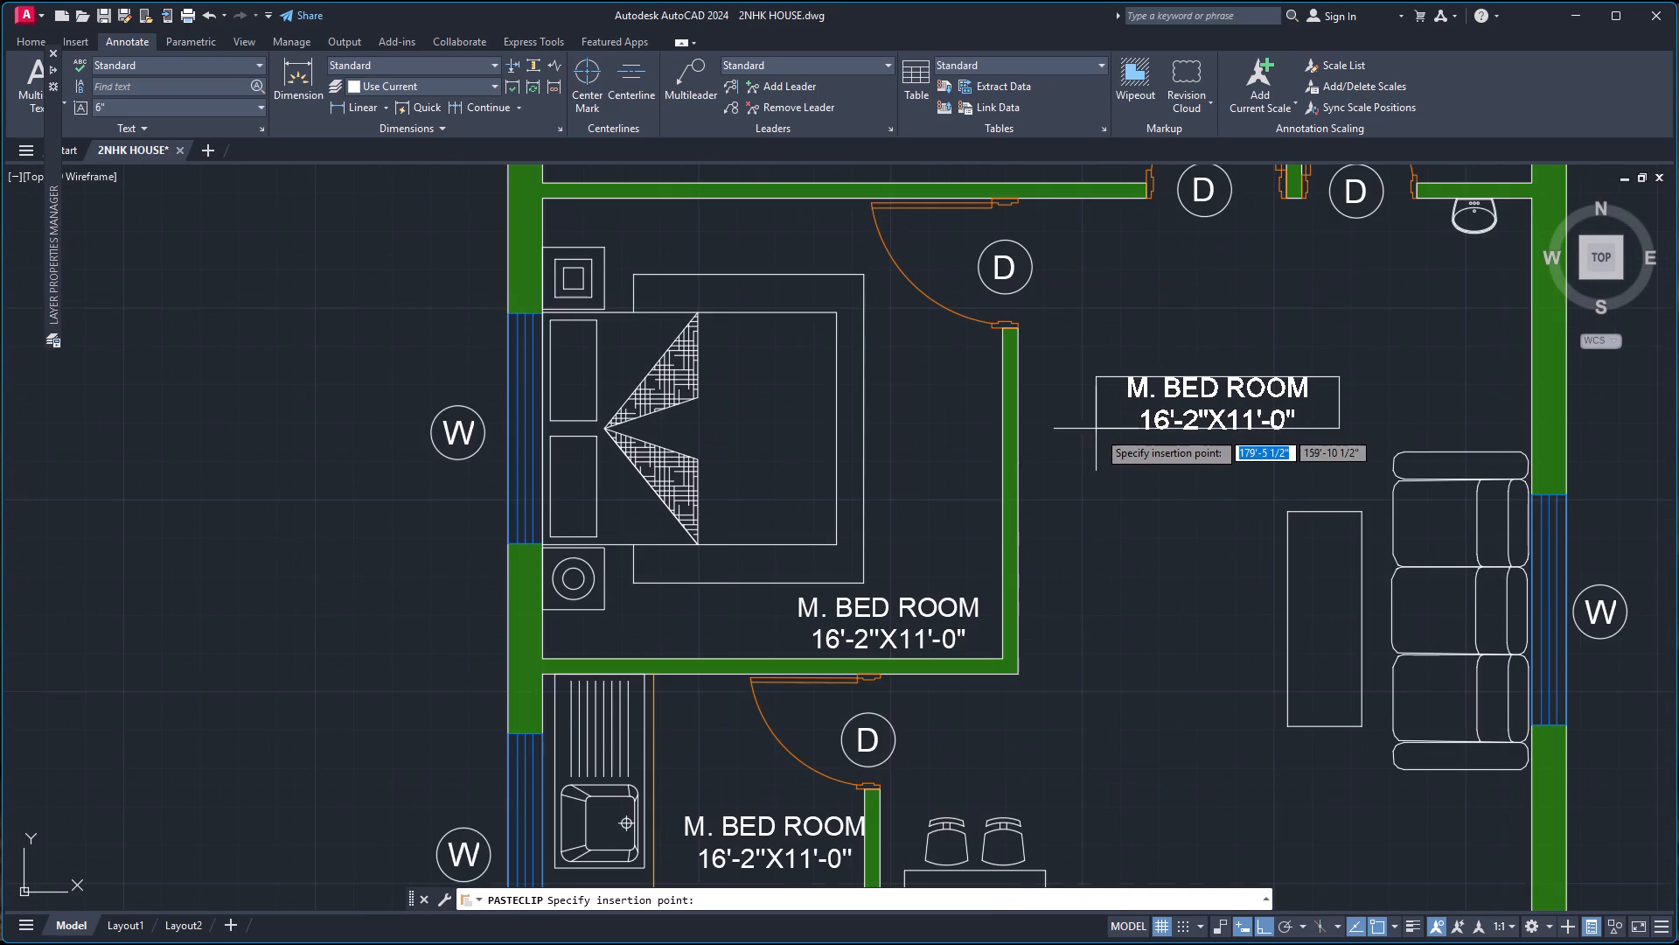
click(1110, 458)
key(ctrl+v)
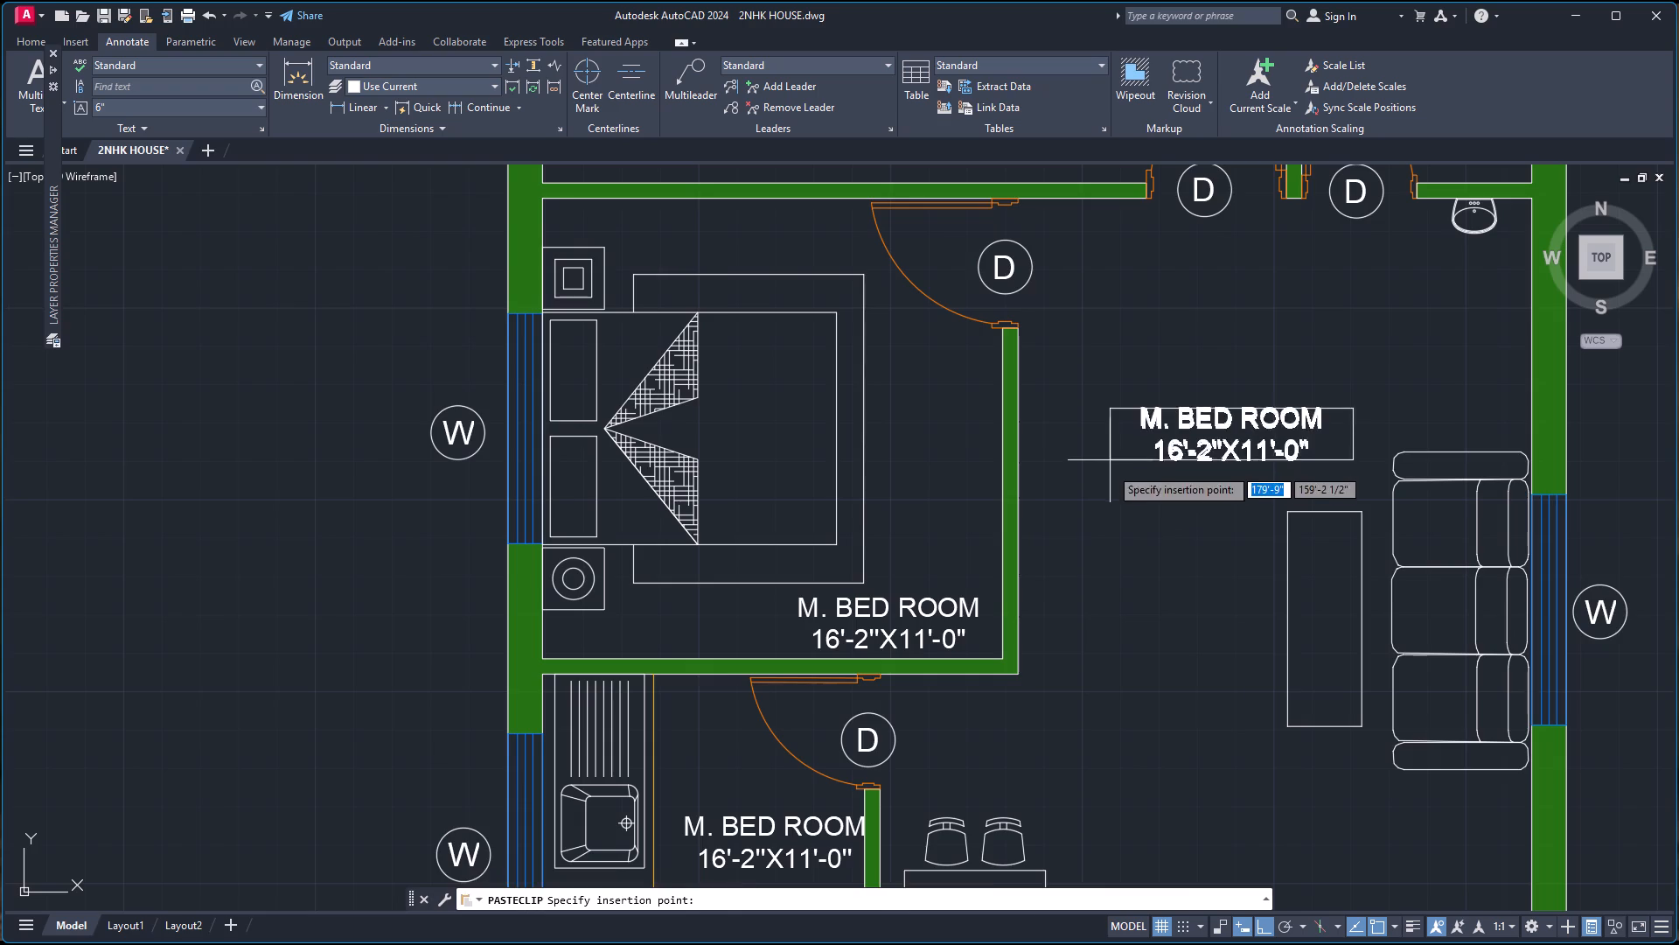
scroll(1110, 588, down, 4)
scroll(1101, 647, up, 3)
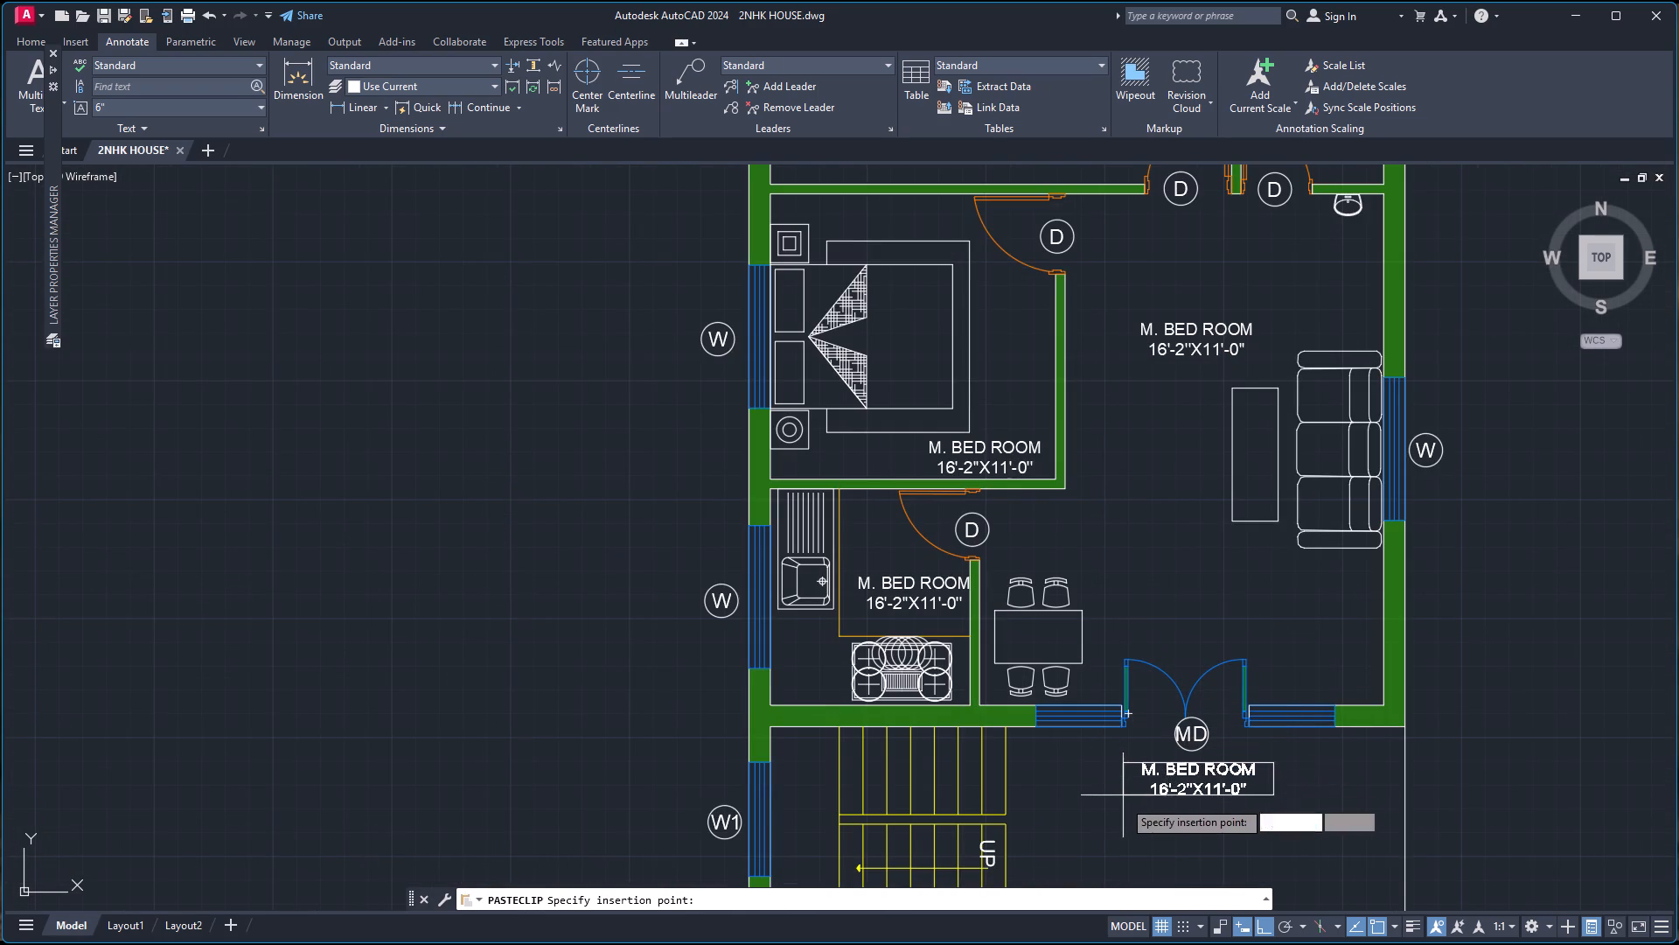
click(1153, 843)
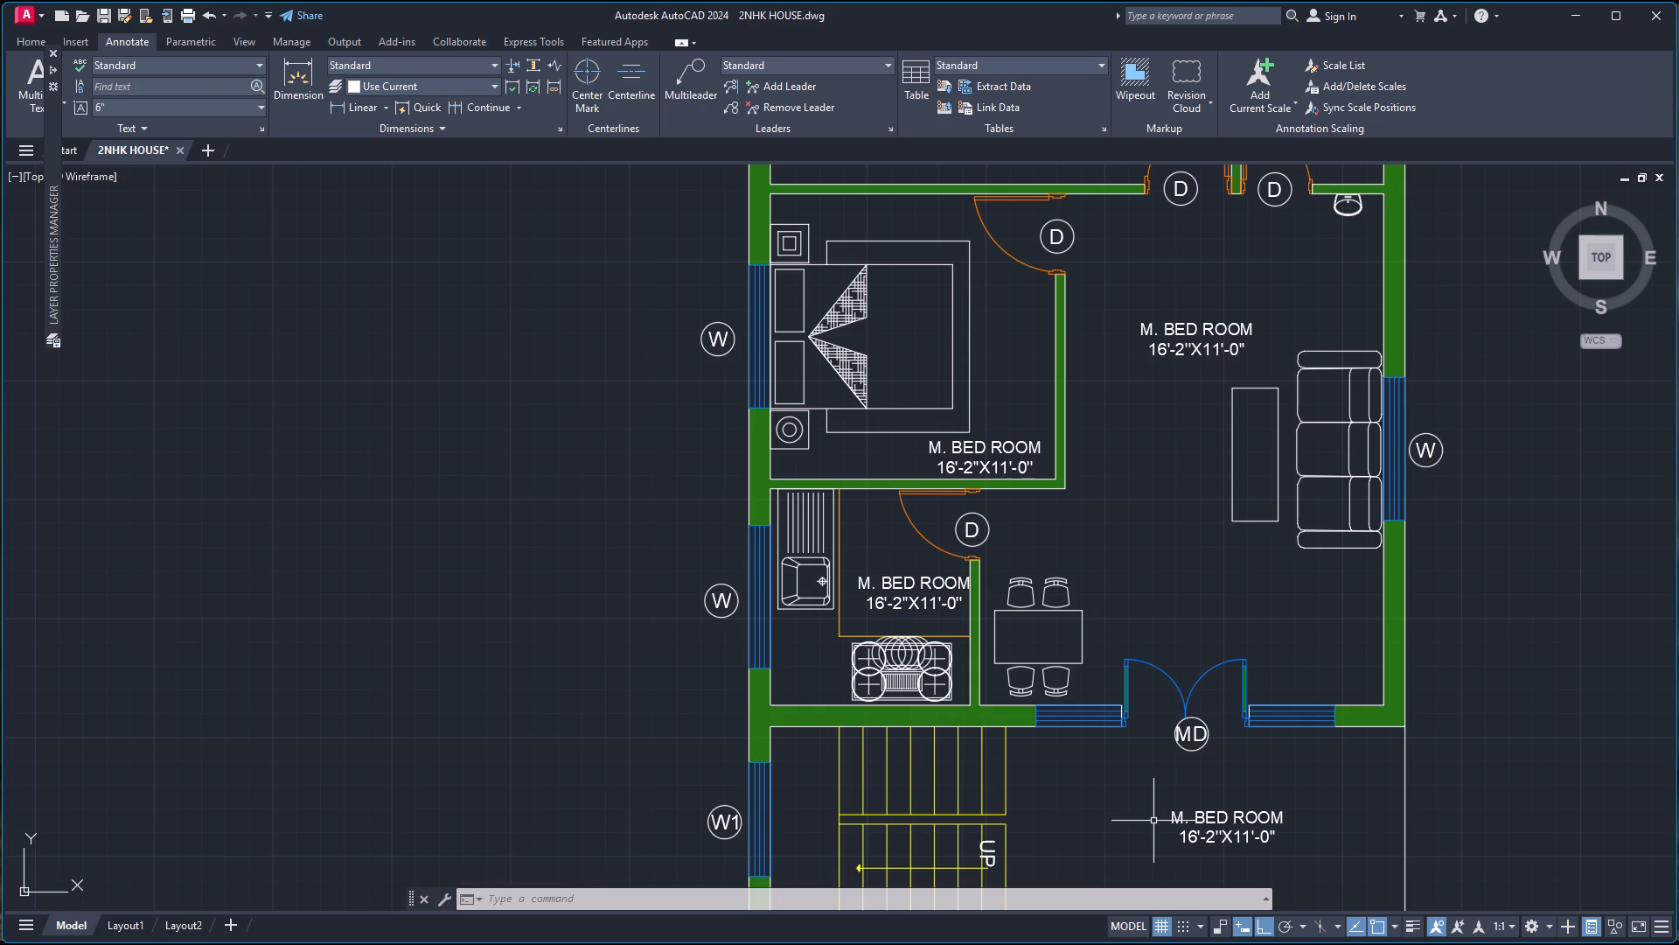
Place another copy of the M. BED ROOM label outside the plan, just south of the stairs' east end.
scroll(1127, 647, down, 4)
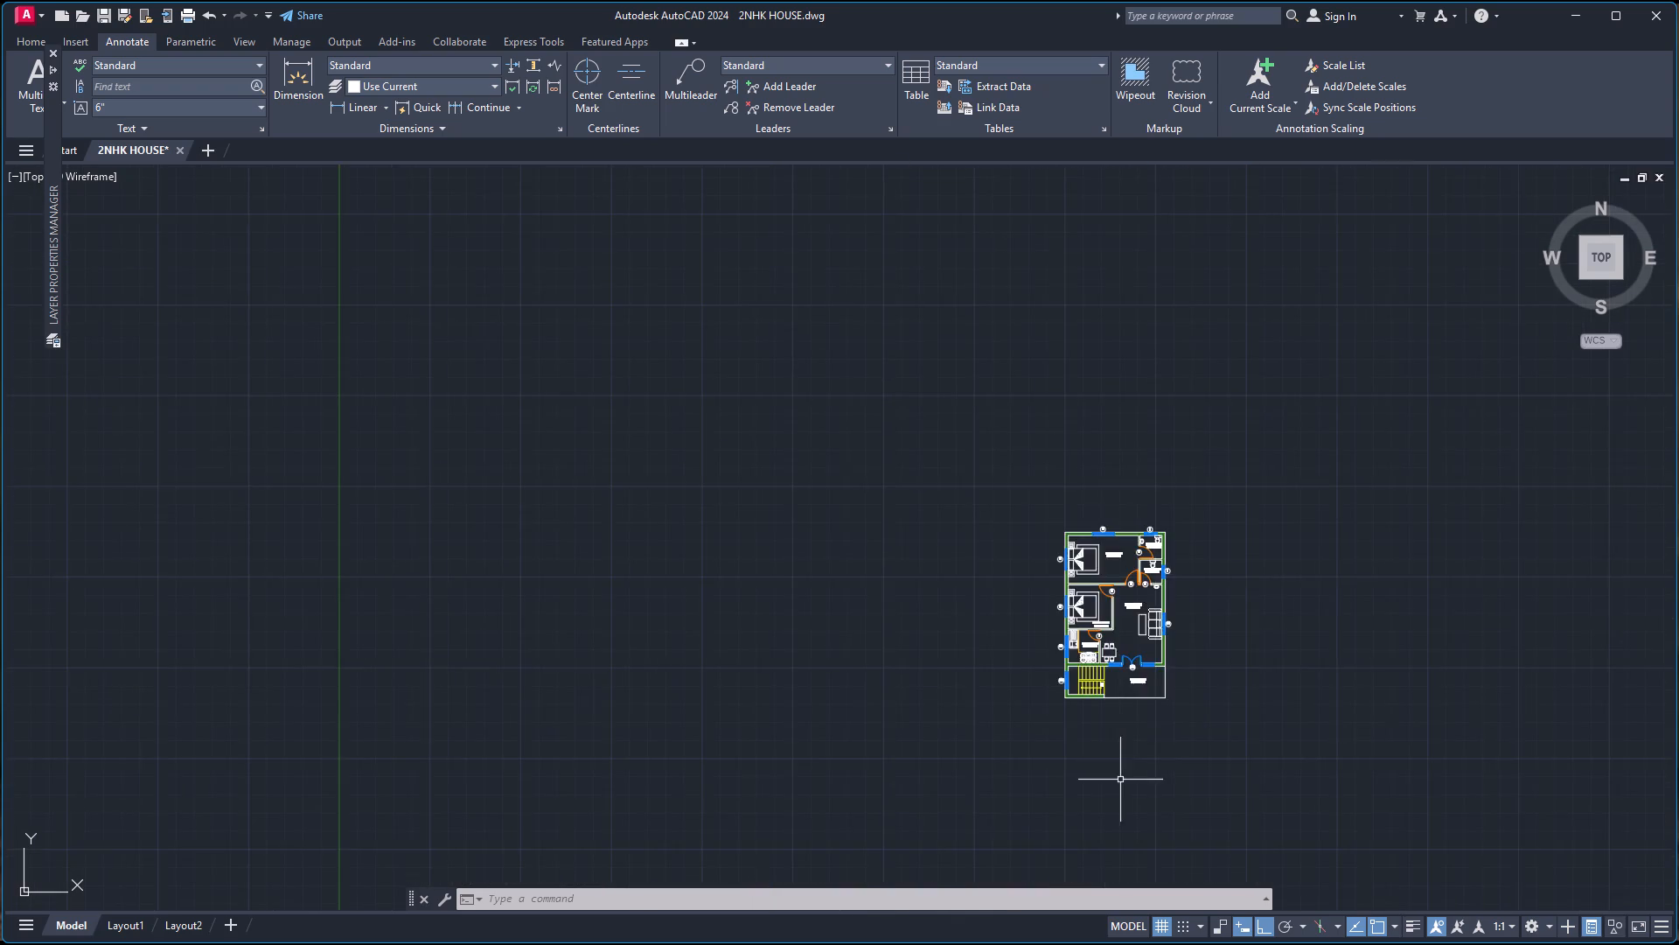
scroll(1119, 780, up, 3)
key(ctrl+v)
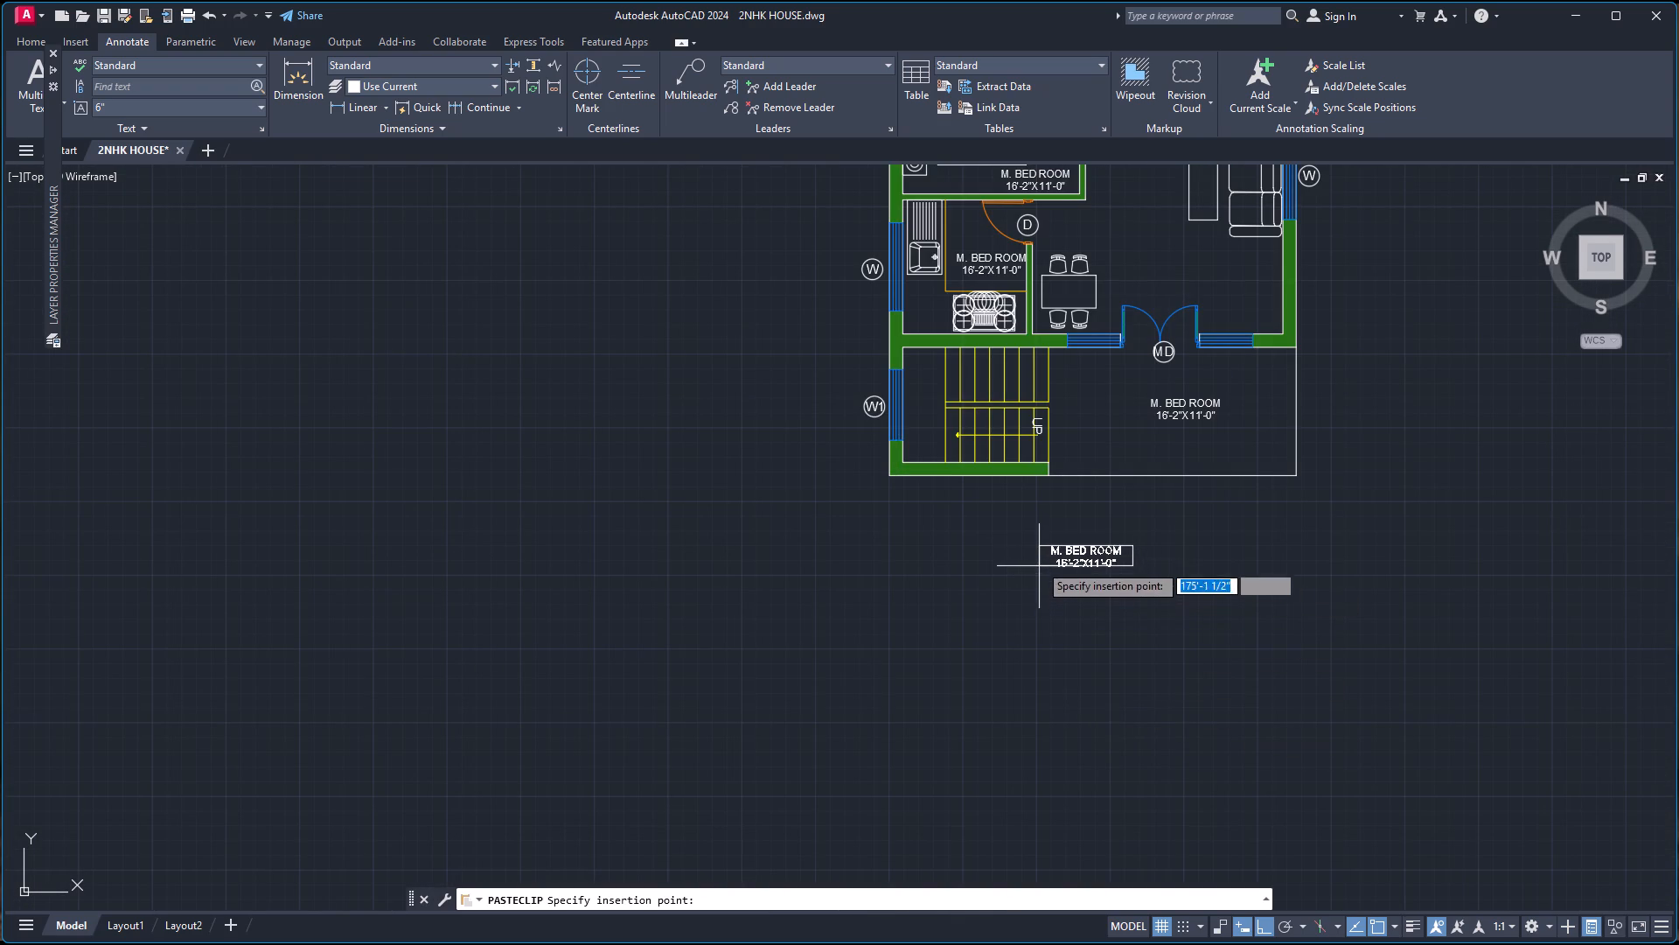
click(1050, 519)
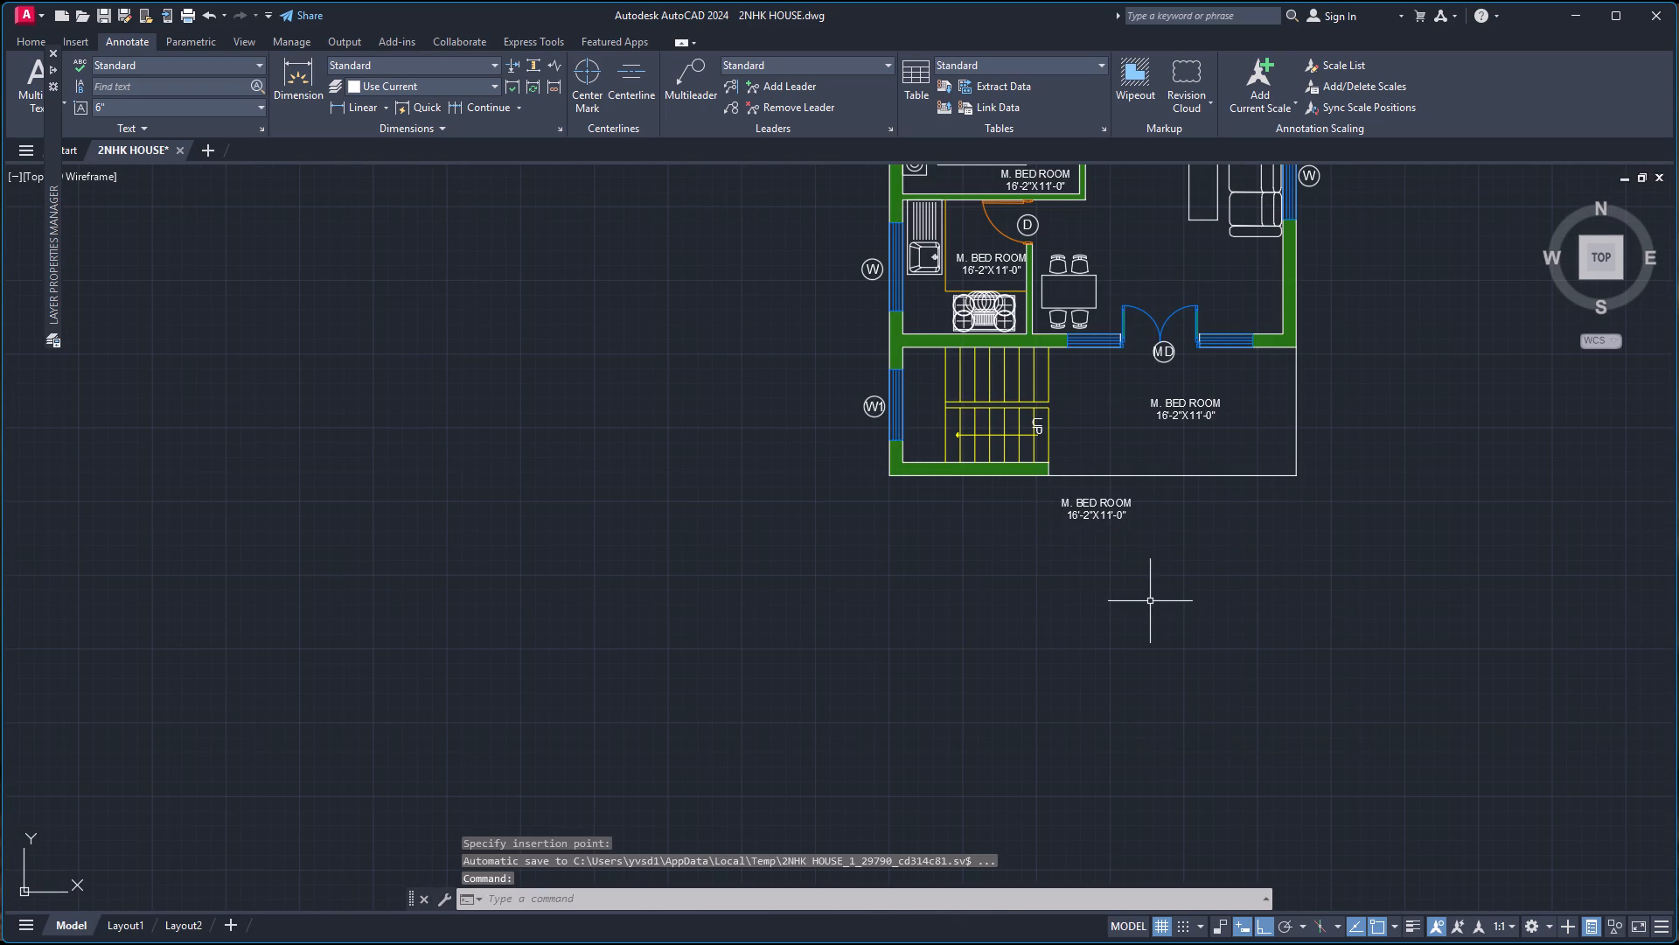
Replace the entire M. BED ROOM label text in the northern toilet room with A. T&B as plain text, without list numbering.
scroll(1150, 598, down, 3)
scroll(1161, 362, up, 4)
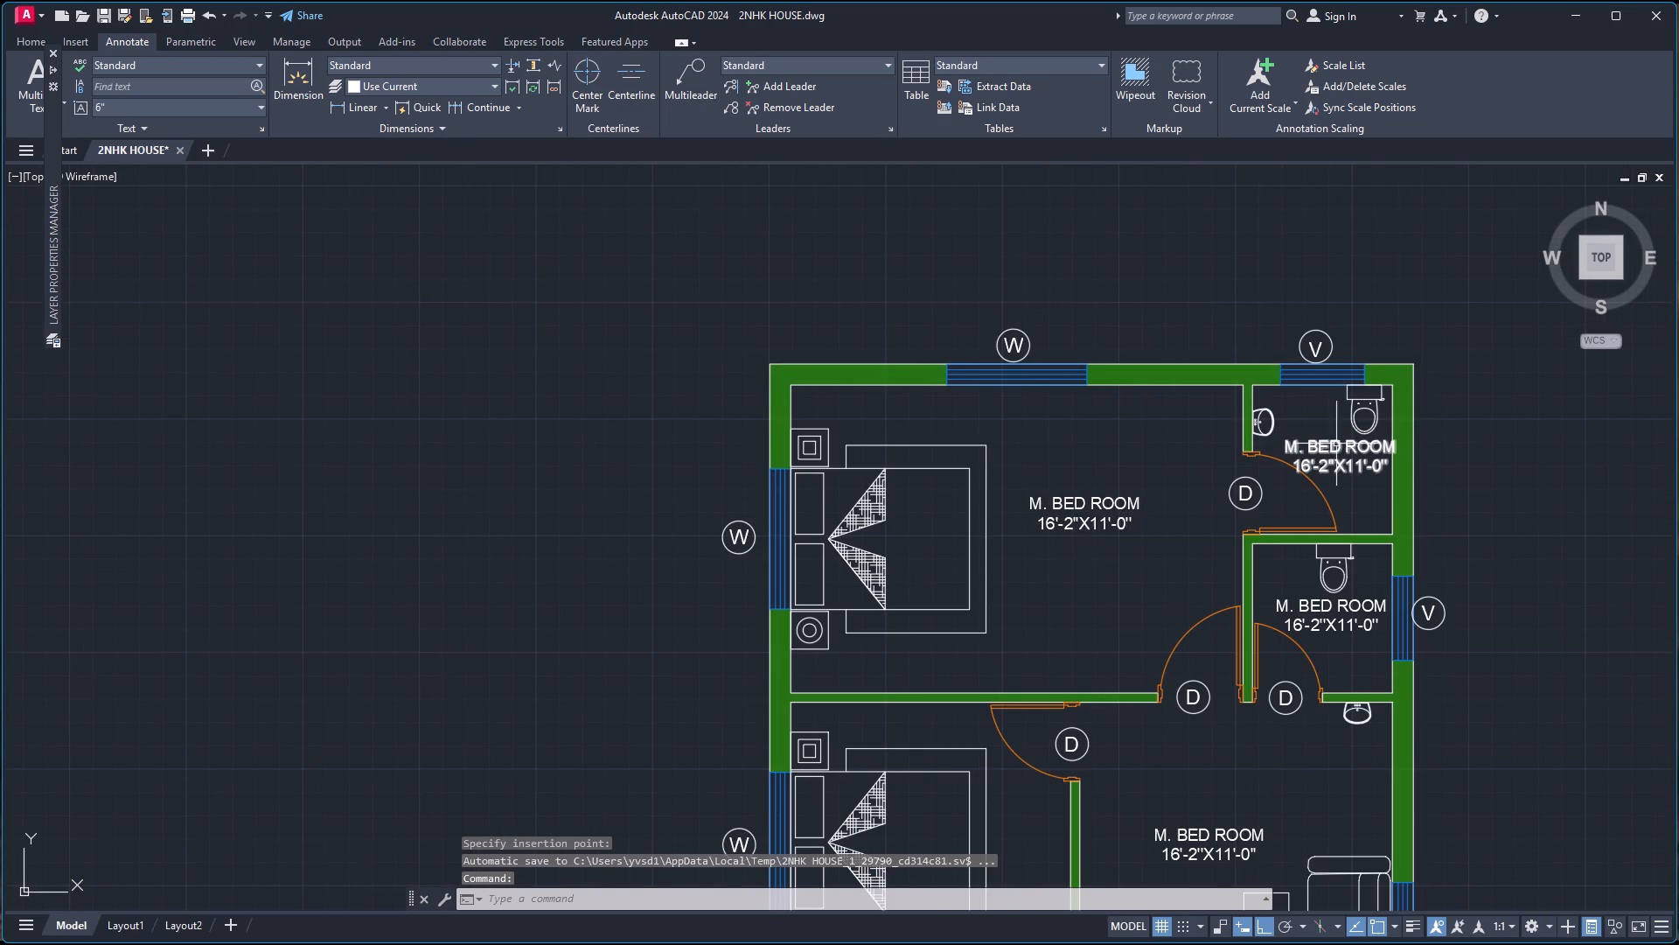
double_click(1322, 451)
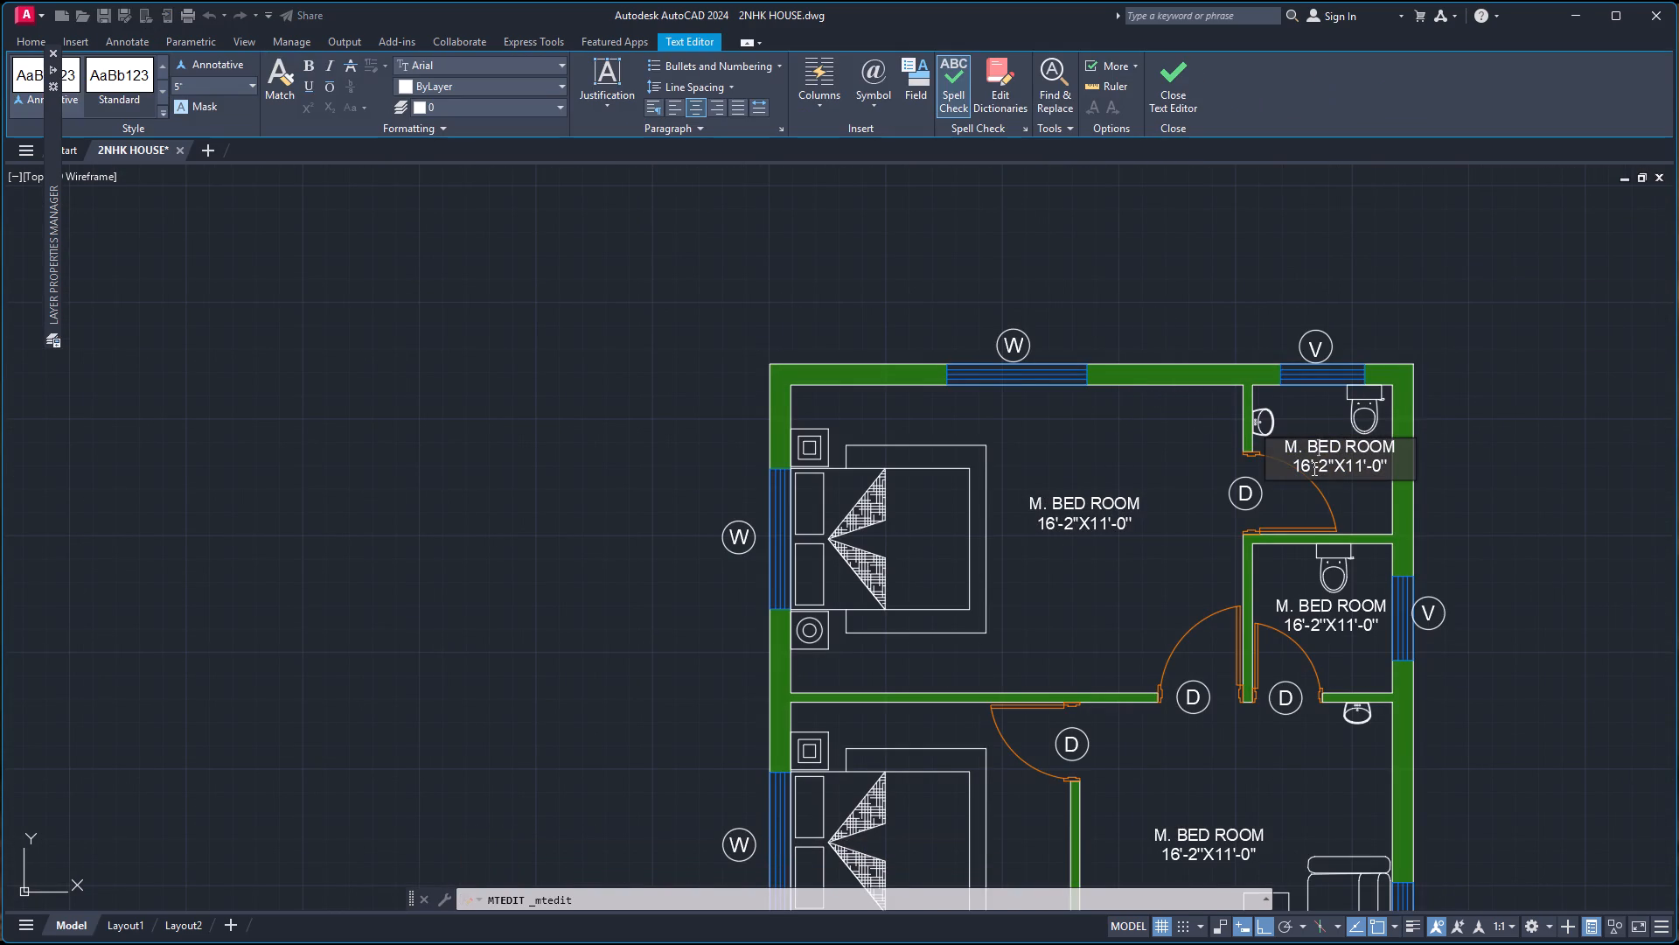
key(ctrl+a)
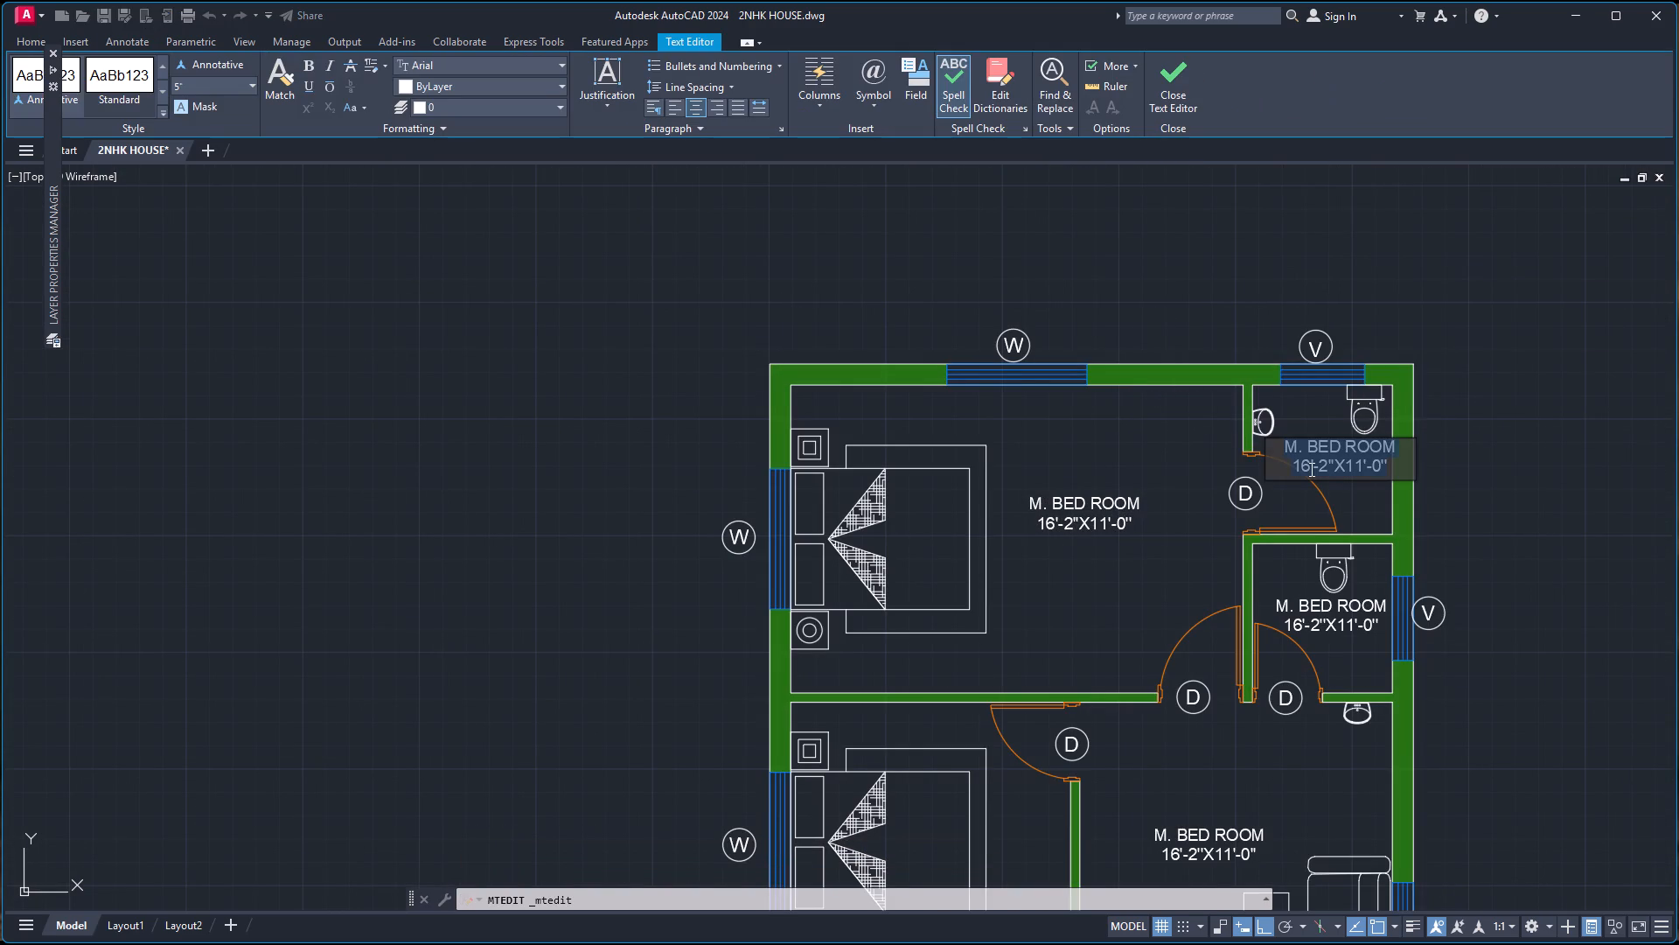
text(A.)
key(space)
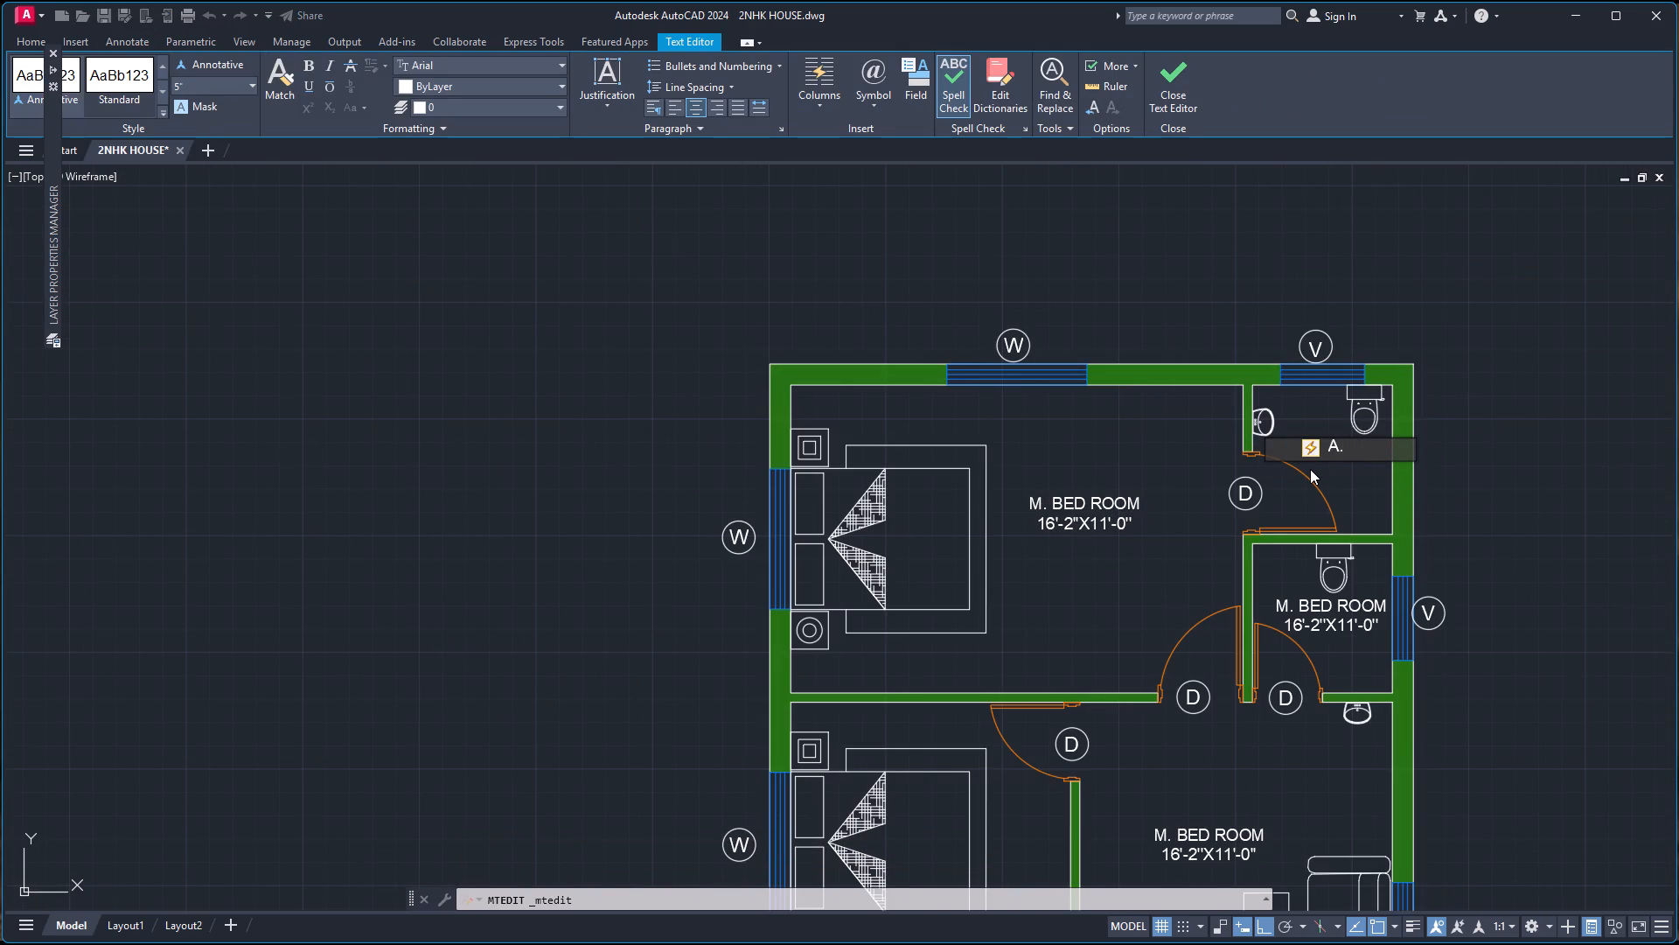
text(T)
key(space)
text(&)
key(space)
text(B)
key(space)
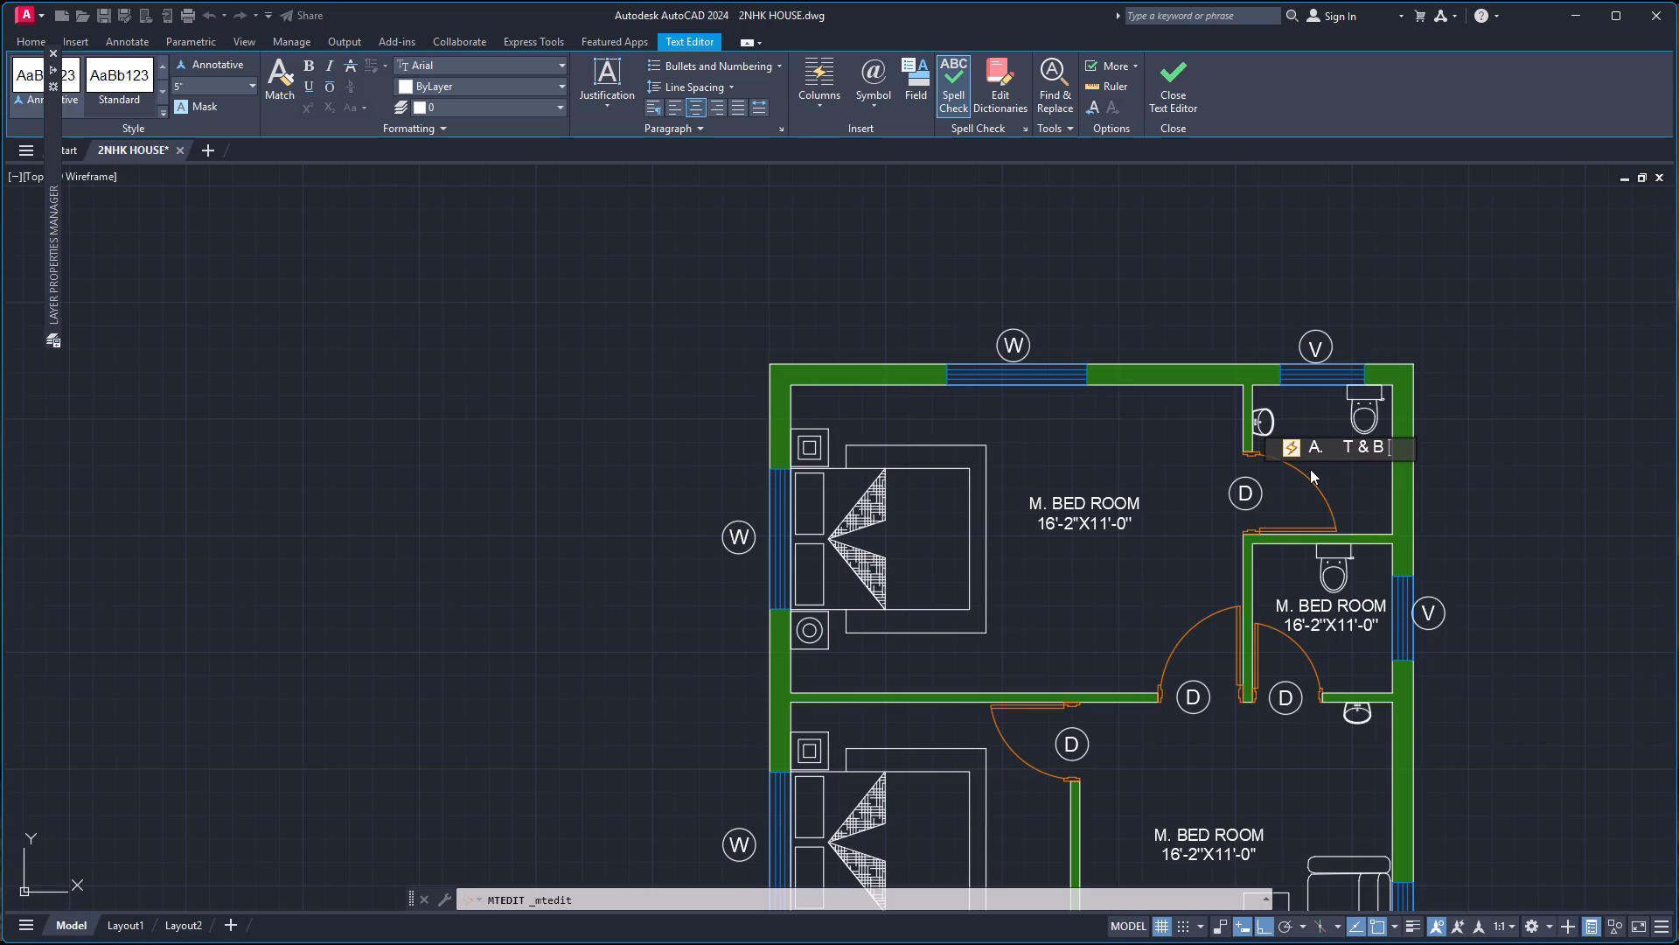
key(BackSpace)
key(BackSpace)
key(BackSpace)
key(BackSpace)
key(BackSpace)
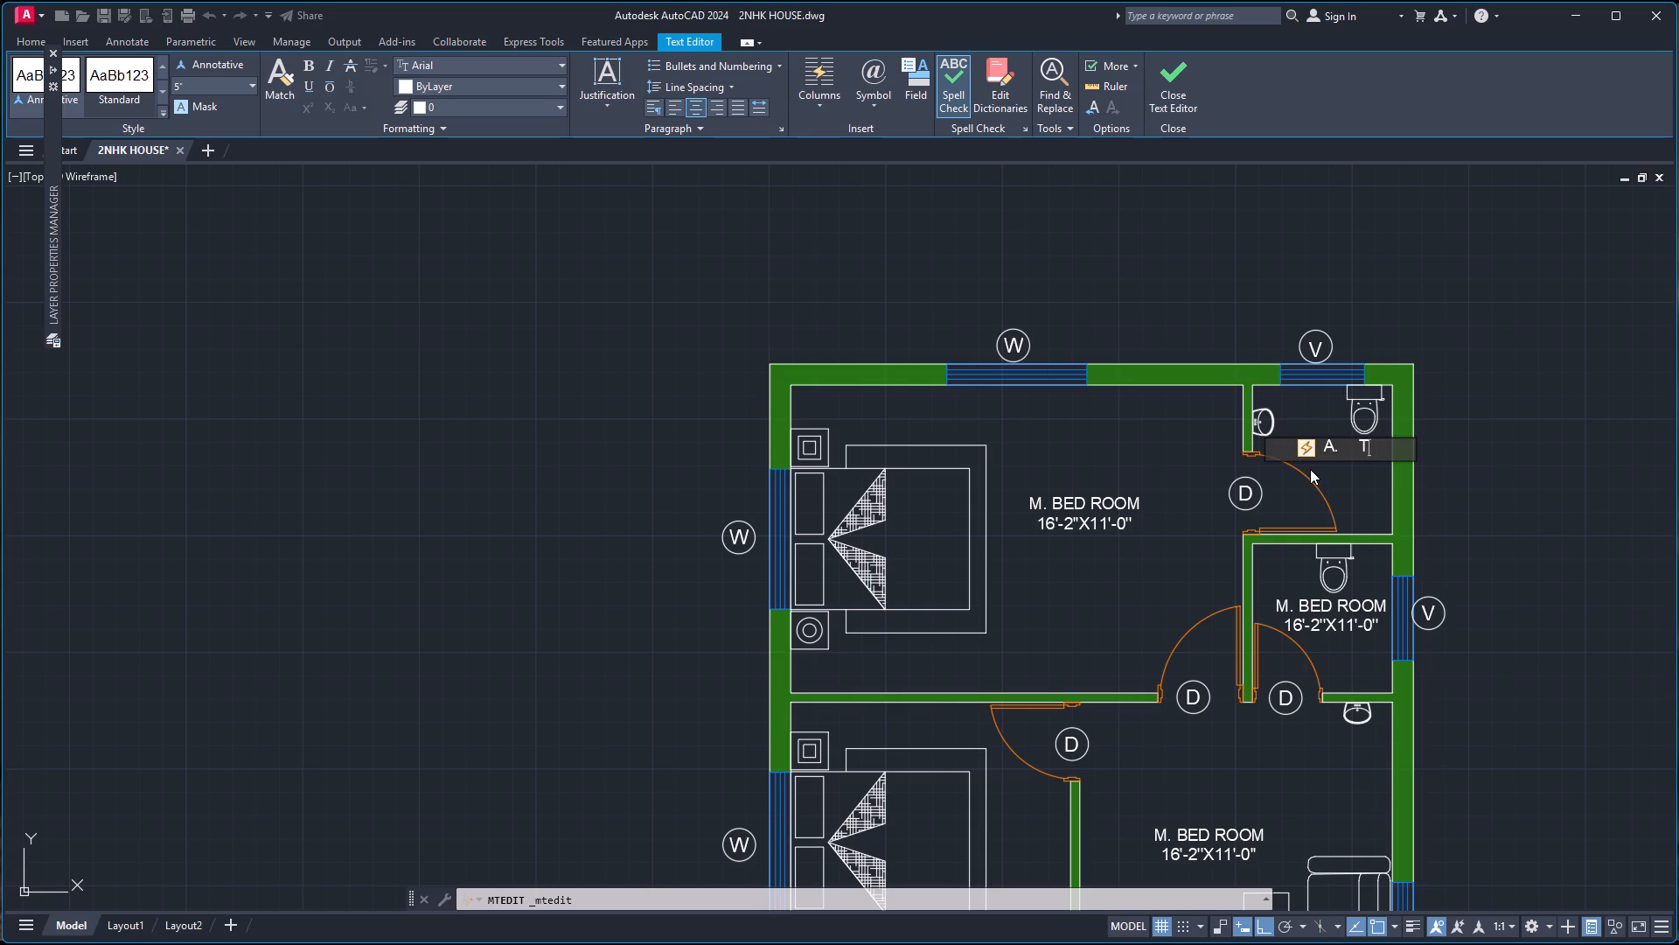
key(BackSpace)
key(BackSpace)
text(A.)
key(space)
key(BackSpace)
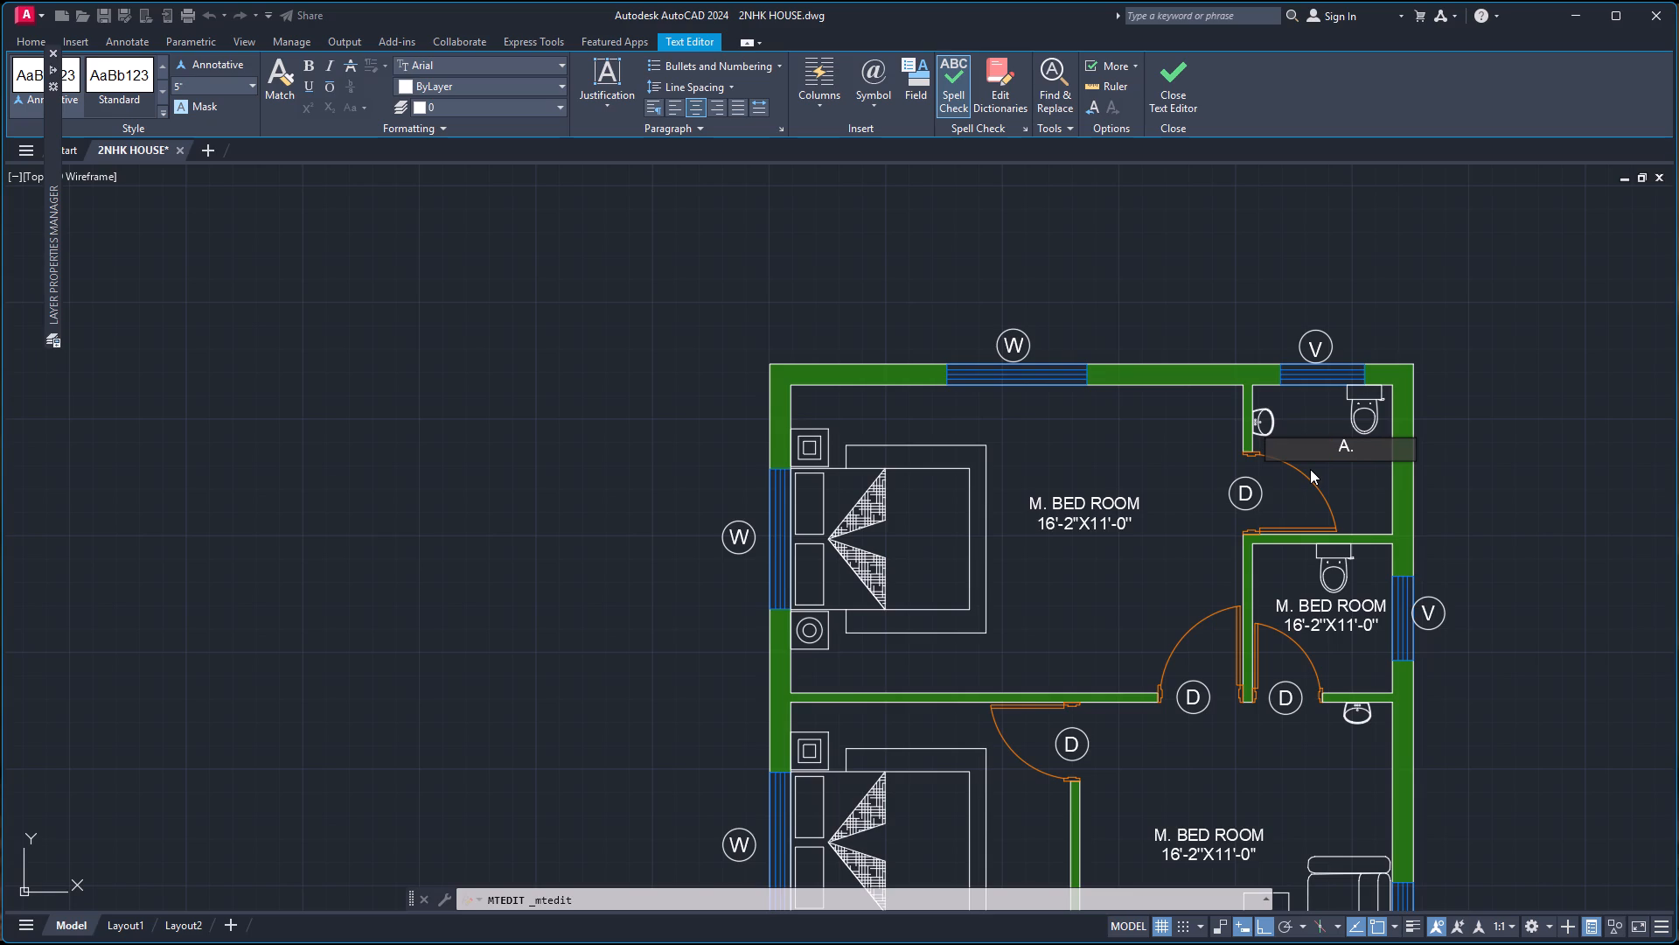
key(t)
key(shift+ampersand)
key(b)
Add the room size 5'-0''X5'-4'' on a new line below A. T&B and finish the label.
key(Return)
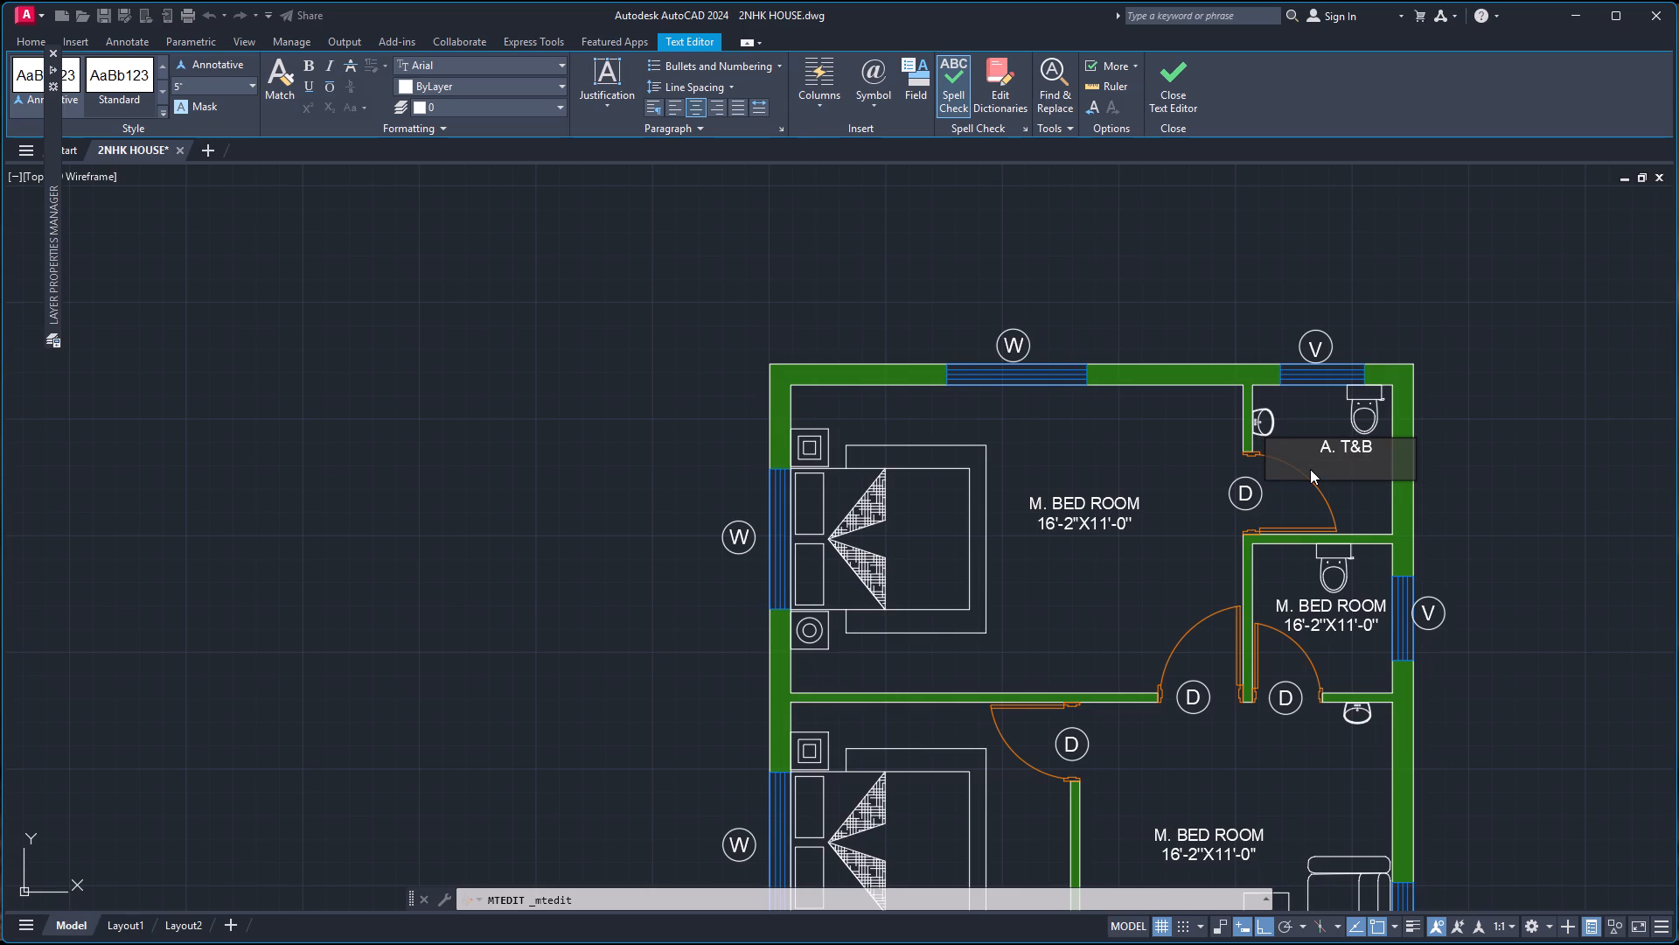
text(5'-0'')
key(x)
text(5'-)
text(4'')
click(1592, 399)
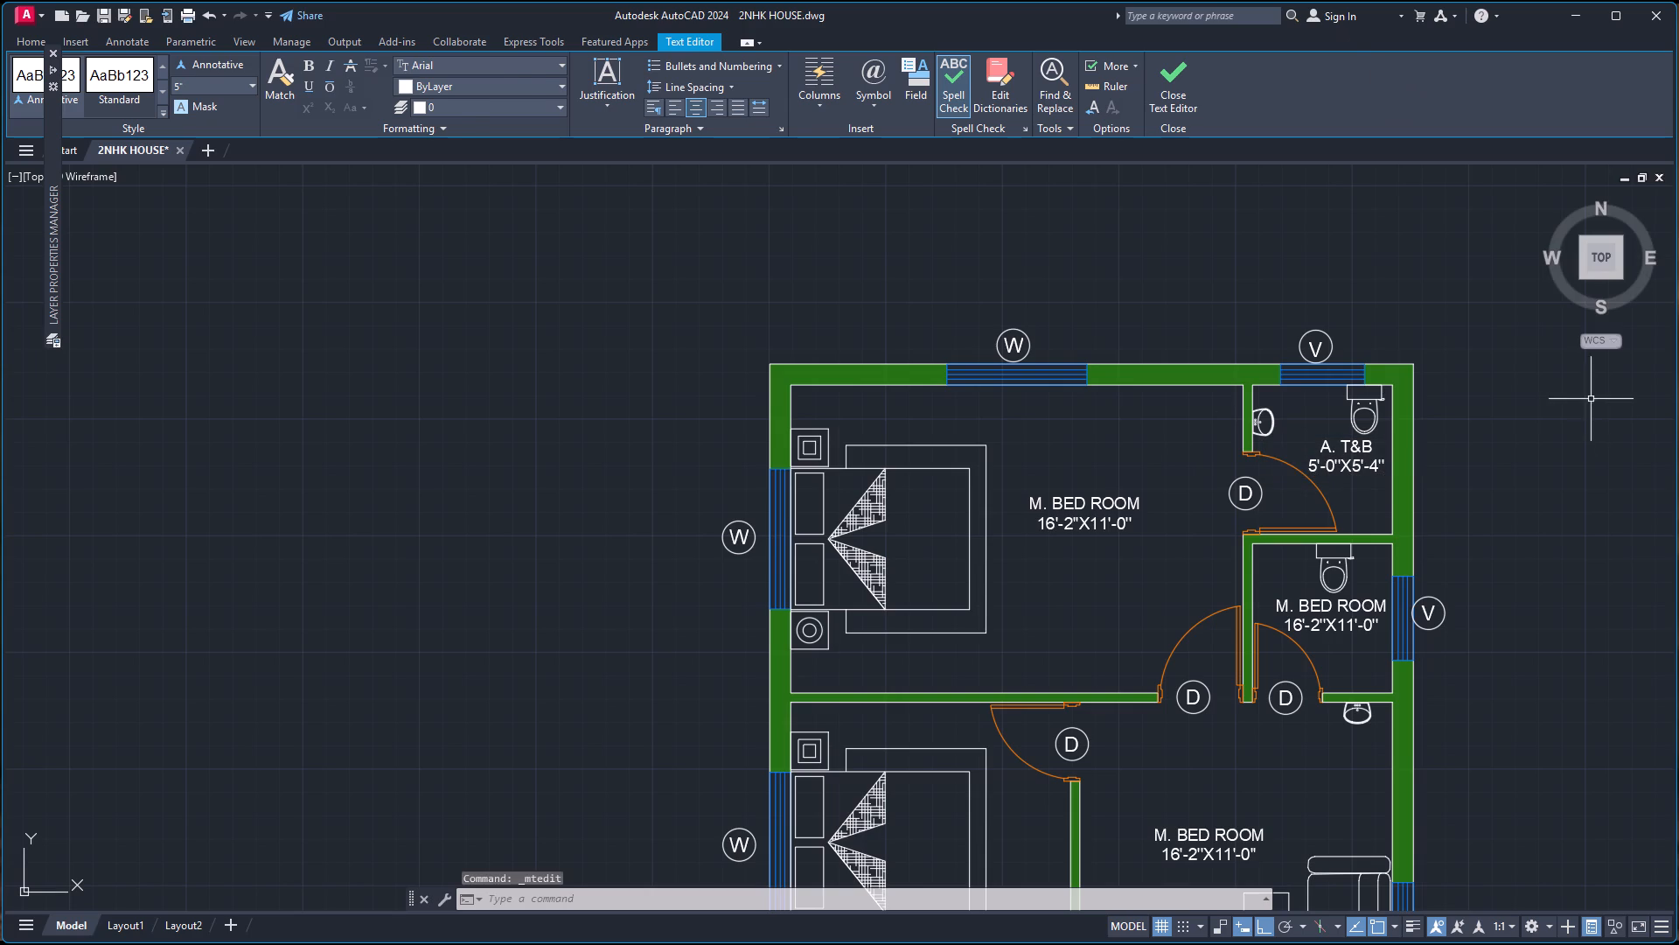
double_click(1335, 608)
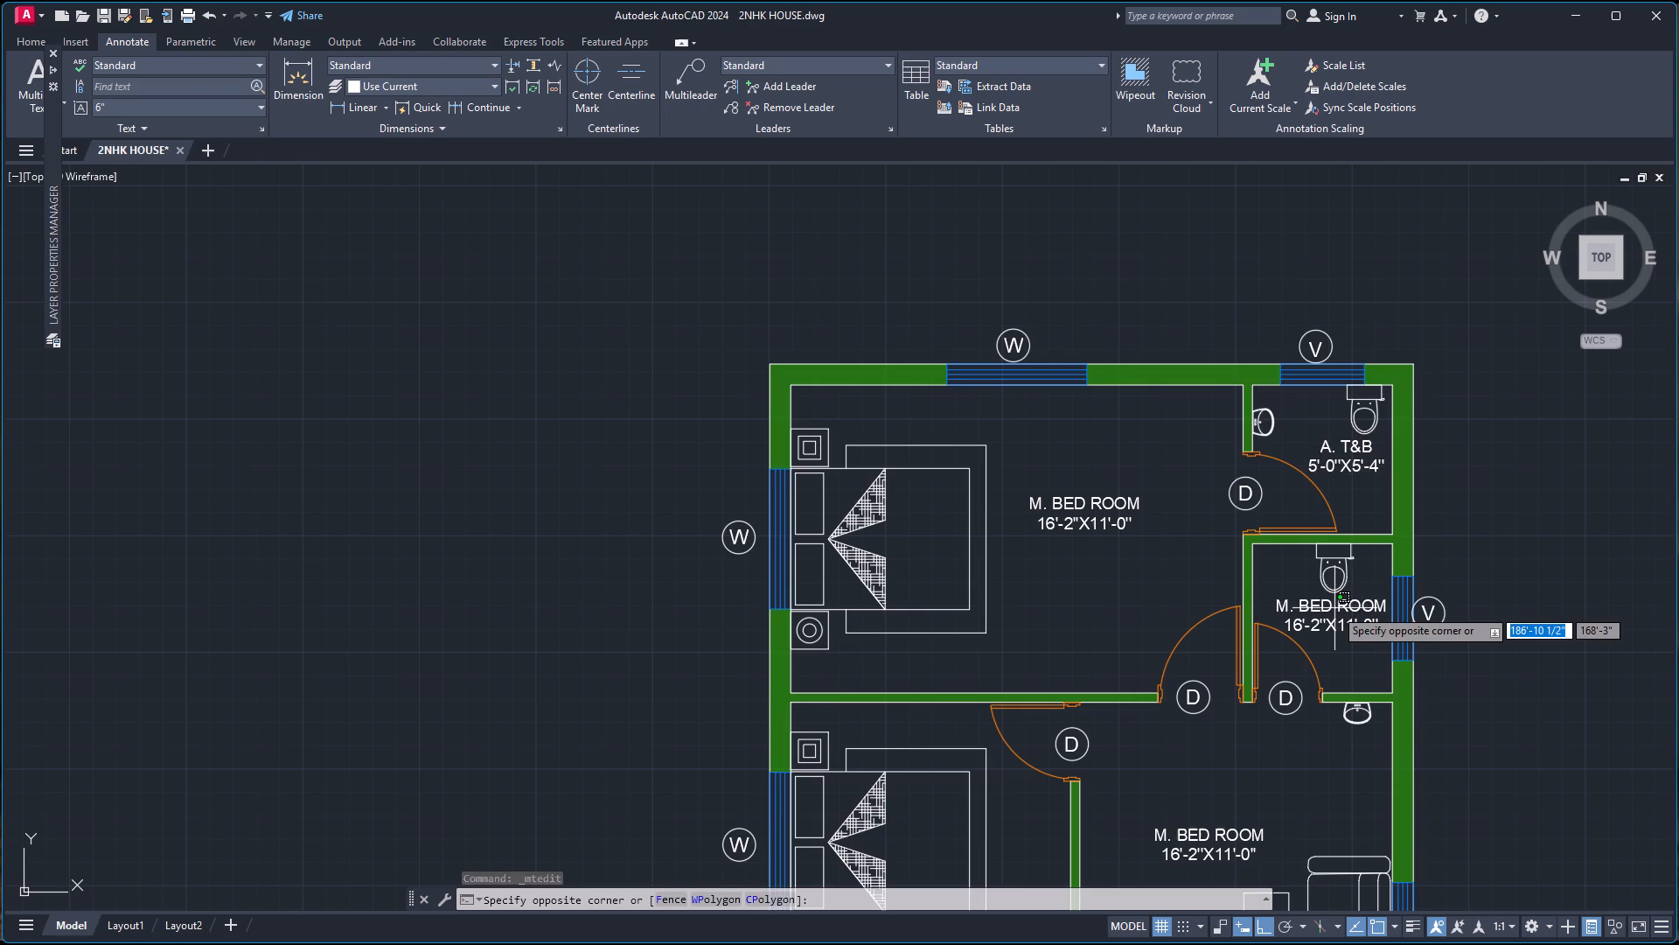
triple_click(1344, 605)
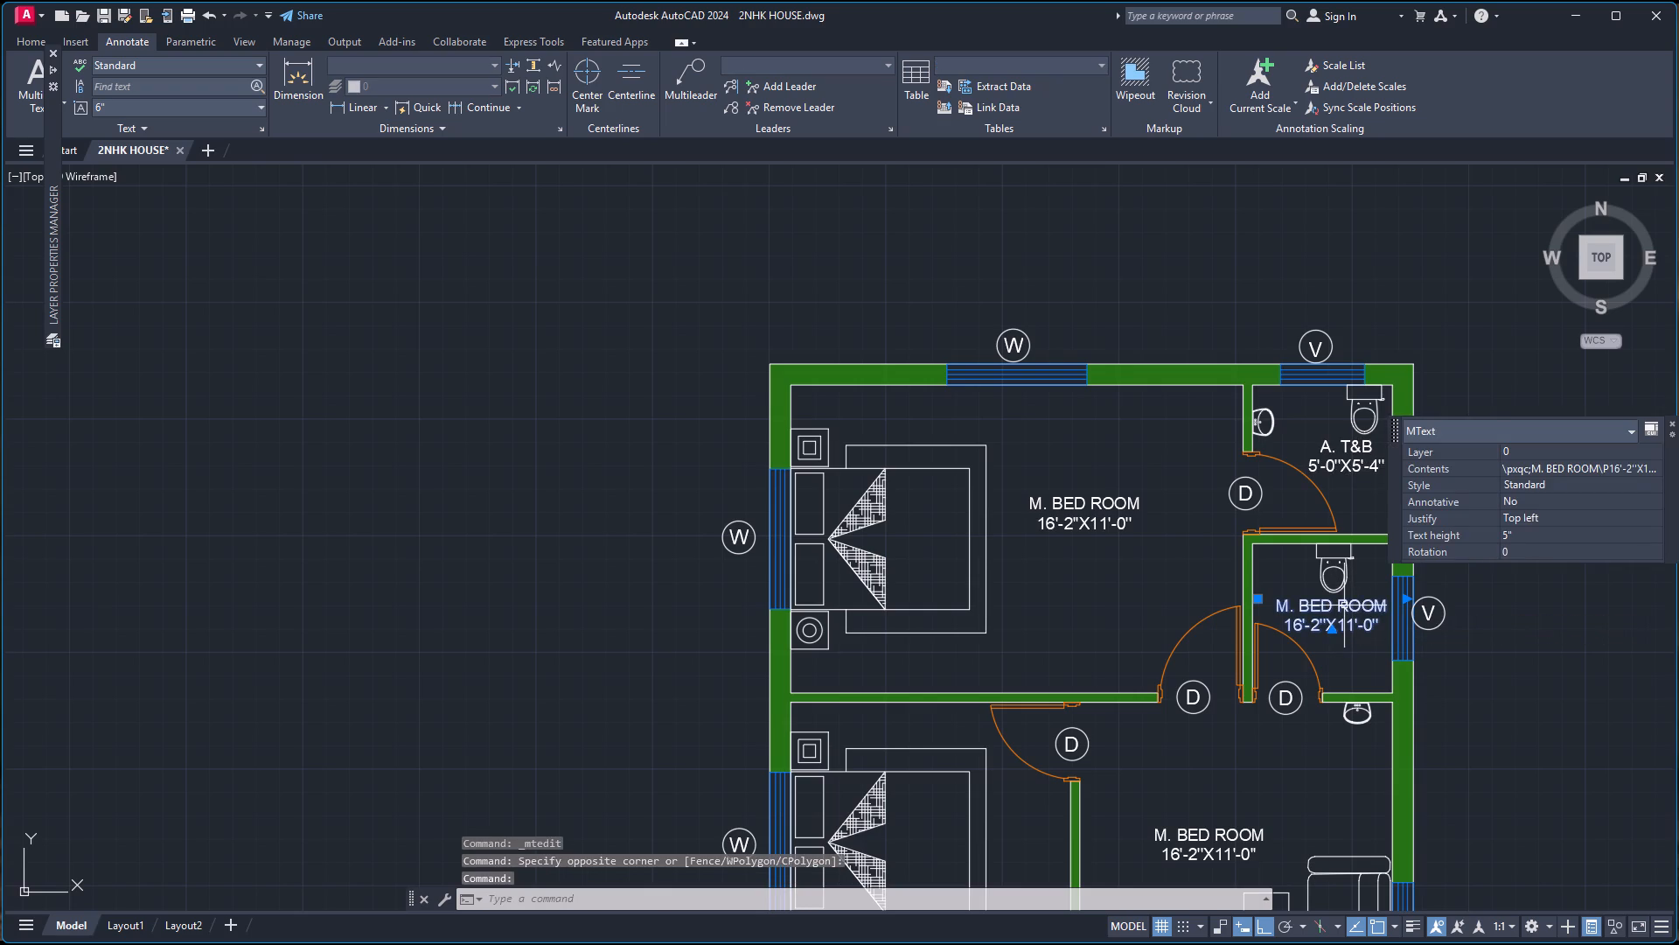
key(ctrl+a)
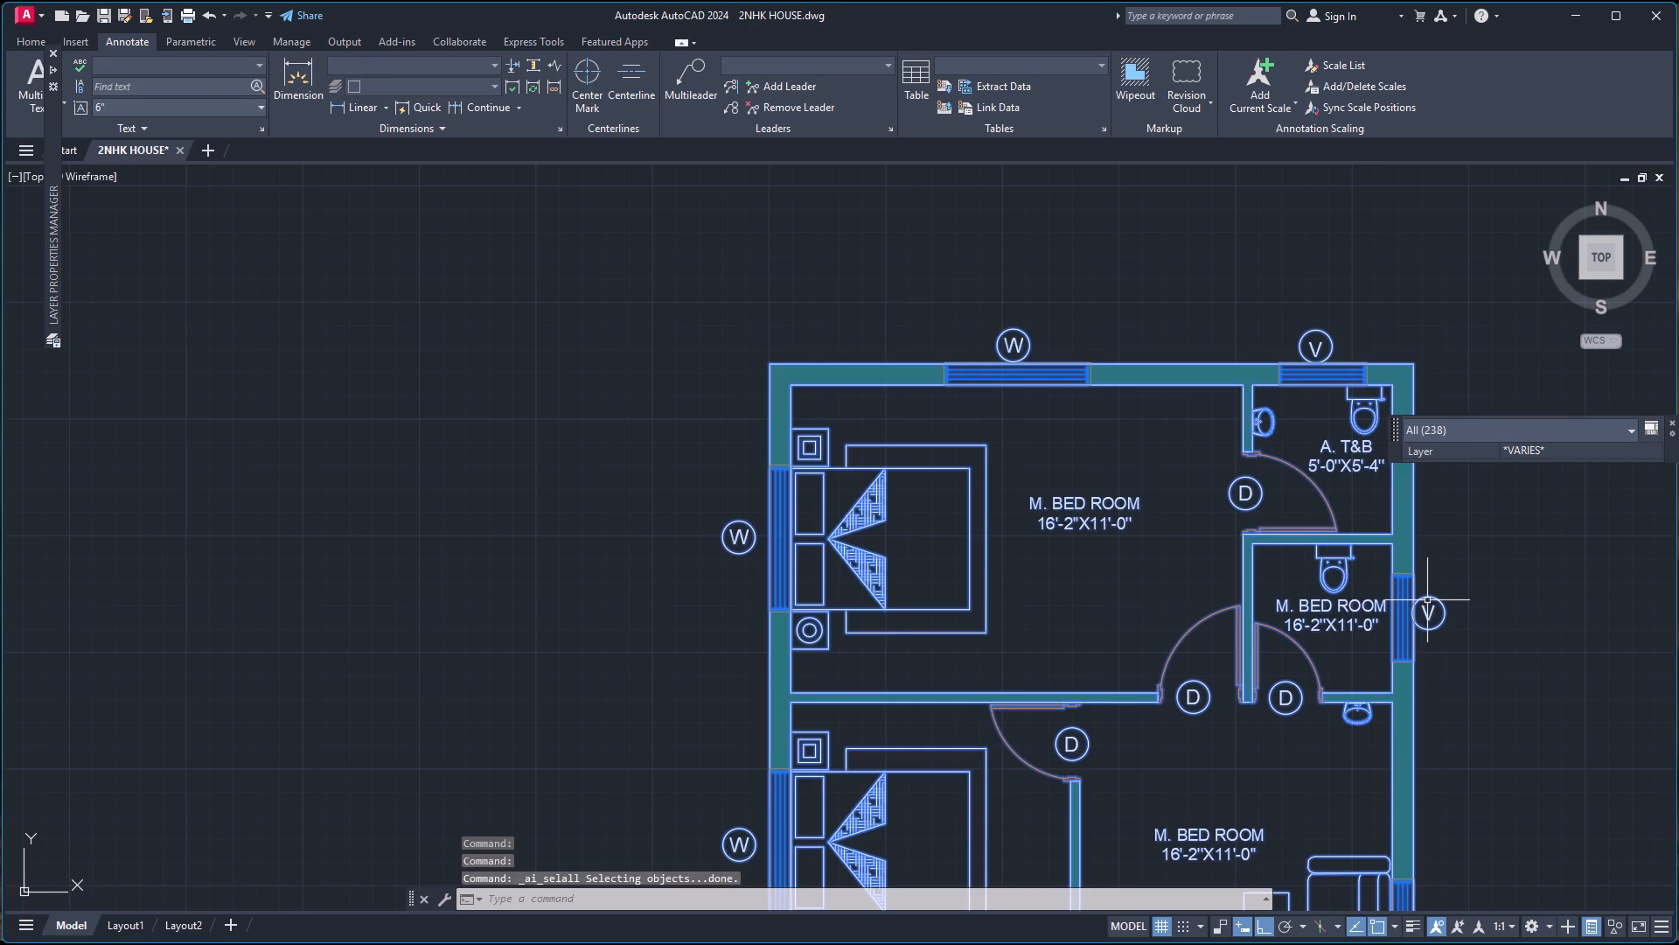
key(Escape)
Replace the entire M. BED ROOM label text in the southern toilet room with C. T&B.
double_click(1315, 606)
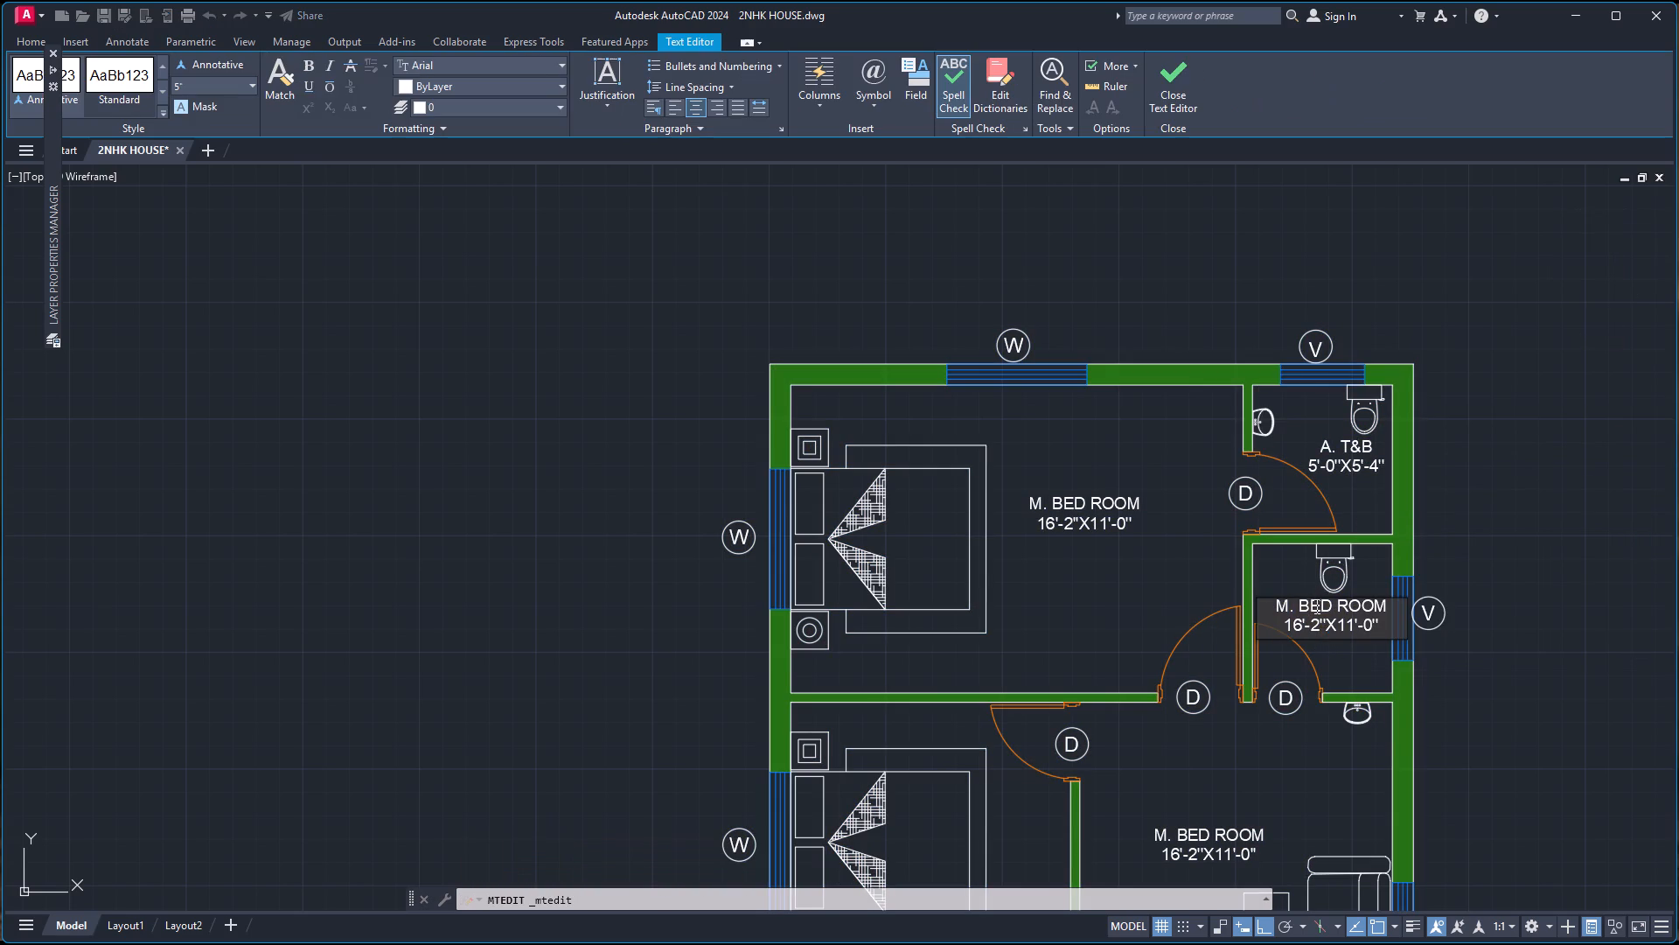
key(ctrl+a)
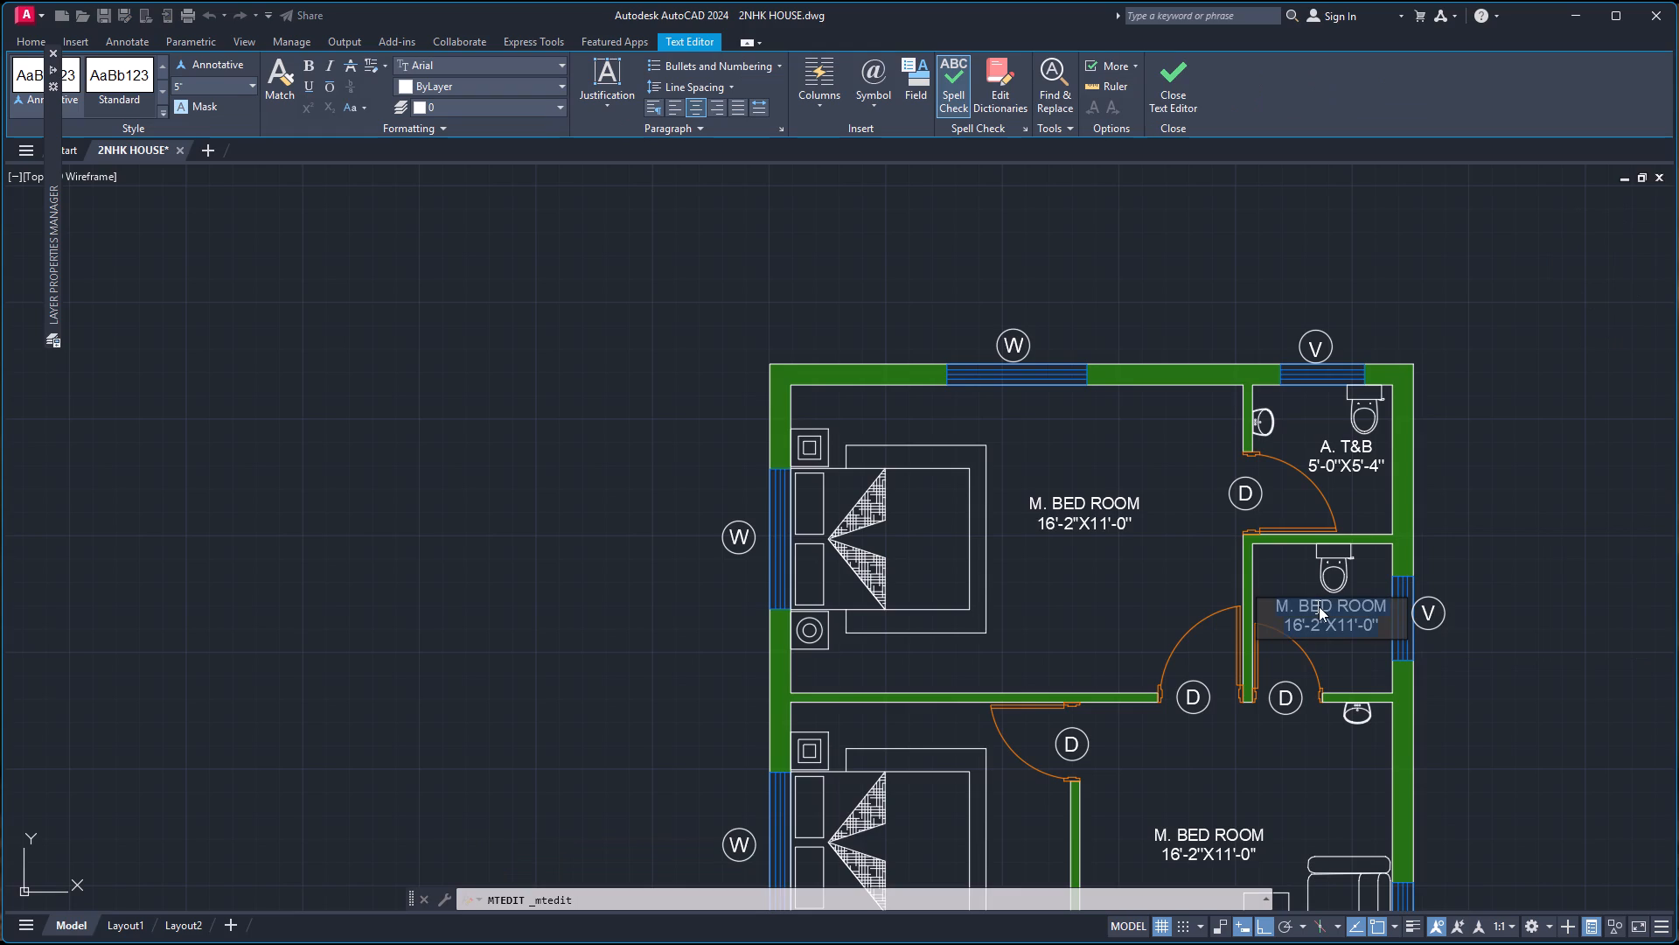
text(C.)
key(space)
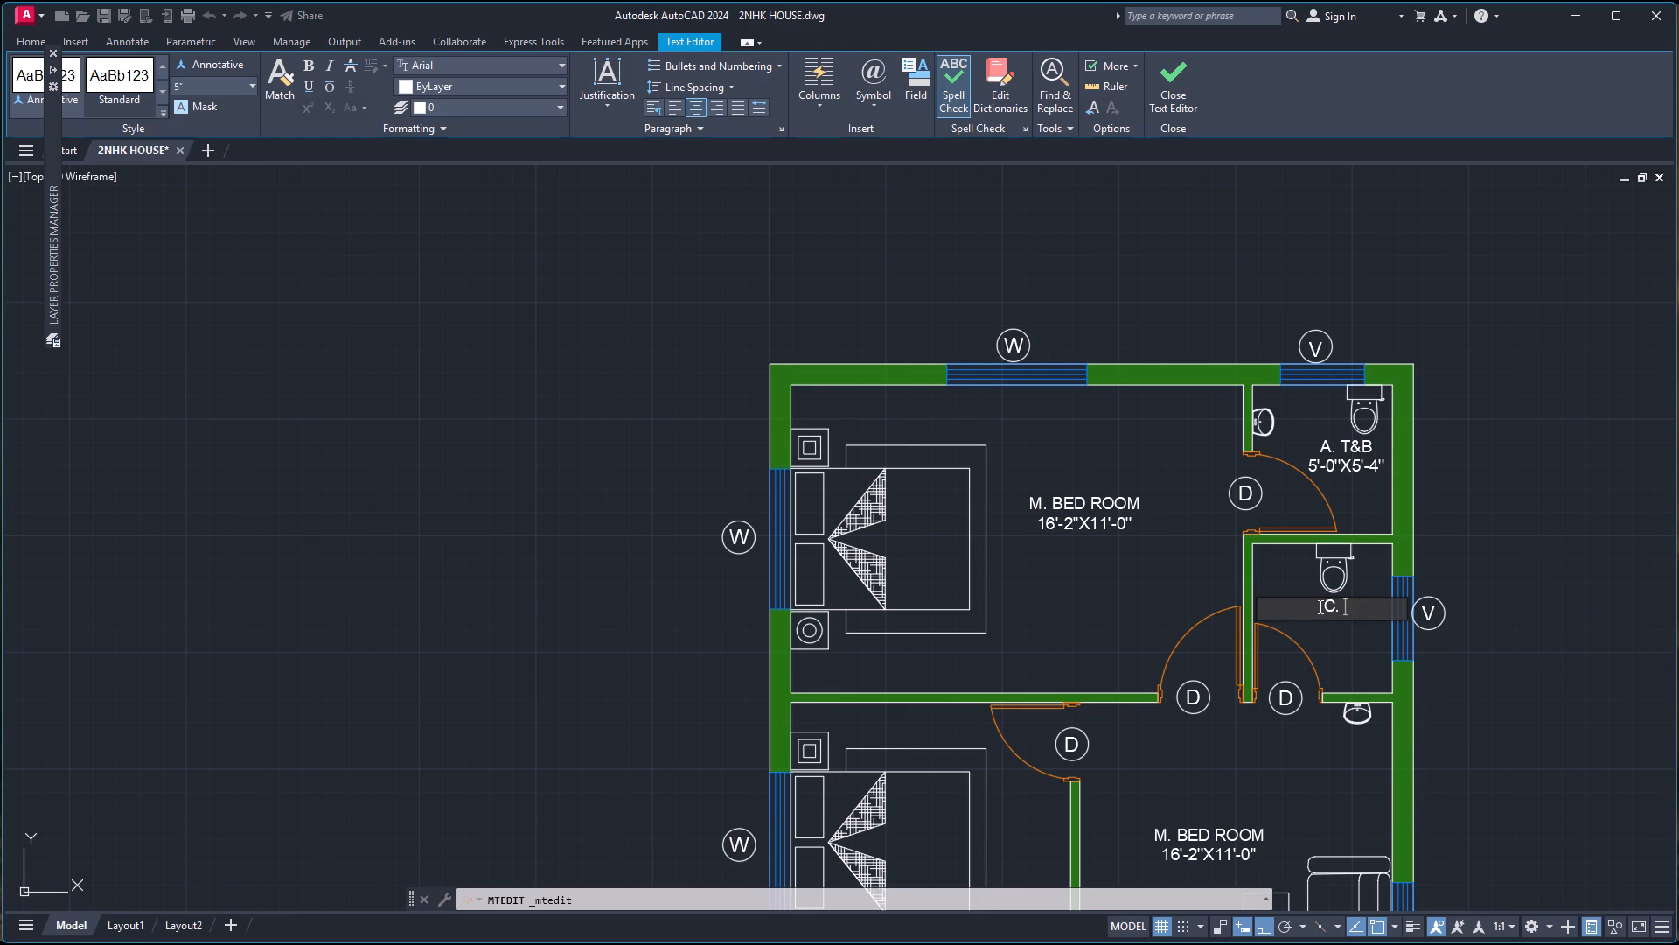
key(t)
key(shift+ampersand)
text(B)
key(space)
key(BackSpace)
Add the room size 5'-0''X5'-4'' on a new line below C. T&B and finish the label.
key(Return)
text(5'-0'')
key(x)
text(5'-)
text(4'')
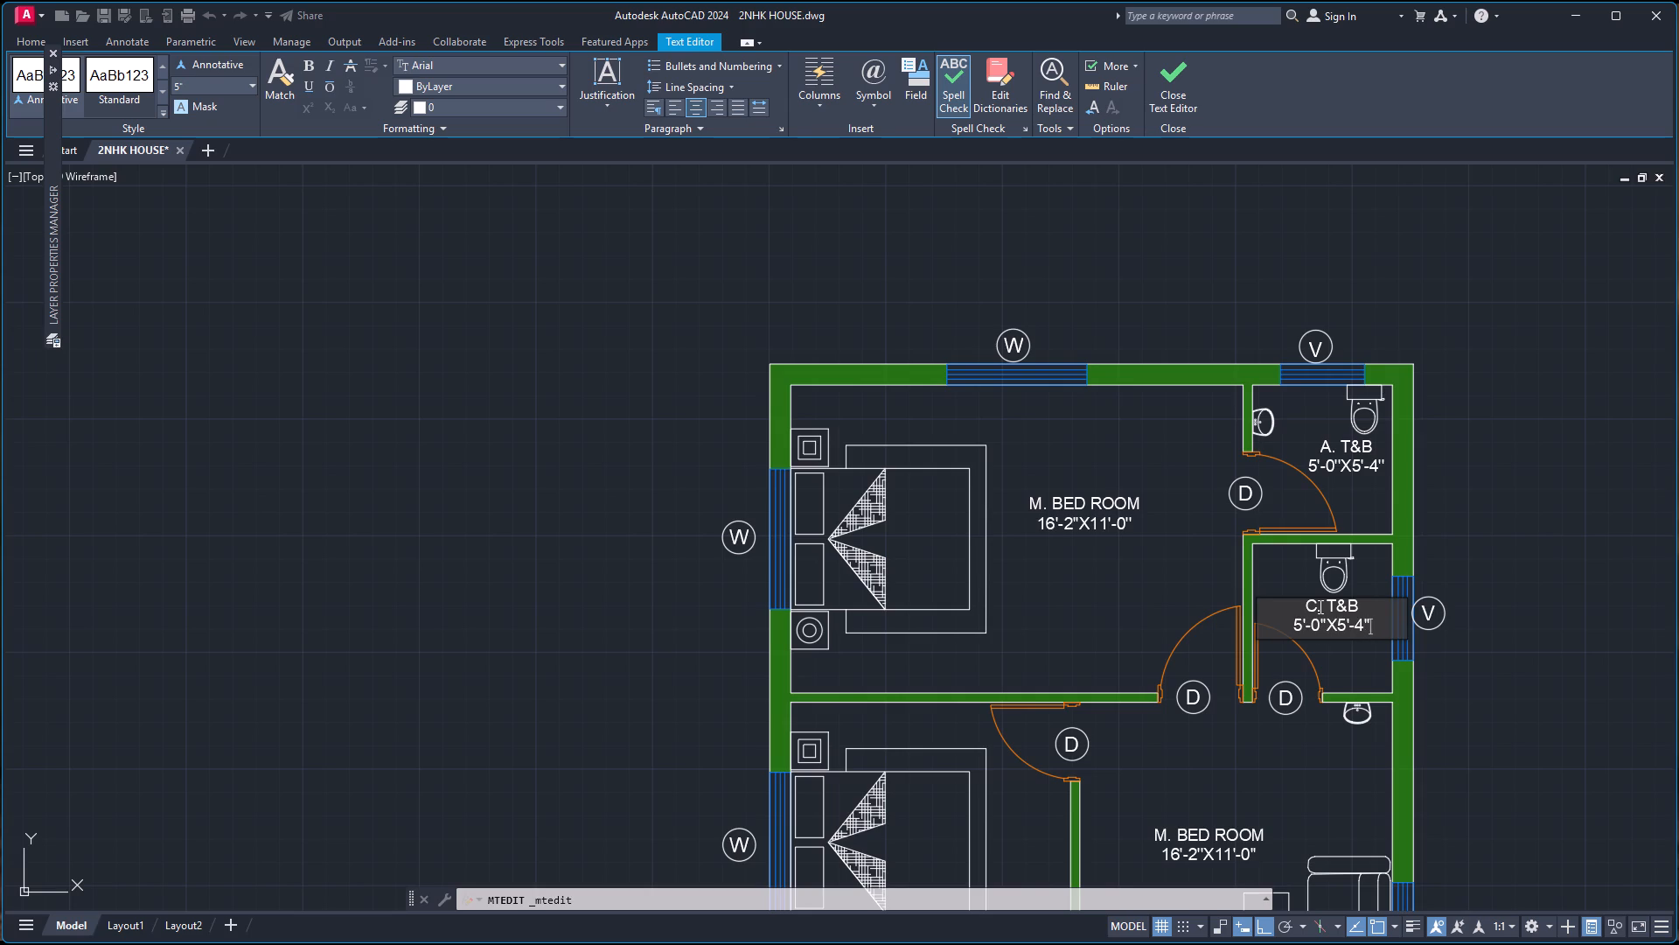
click(1498, 429)
Replace the entire M. BED ROOM label text northwest of the sofa in the living area with HALL & DINING.
scroll(1495, 443, down, 1)
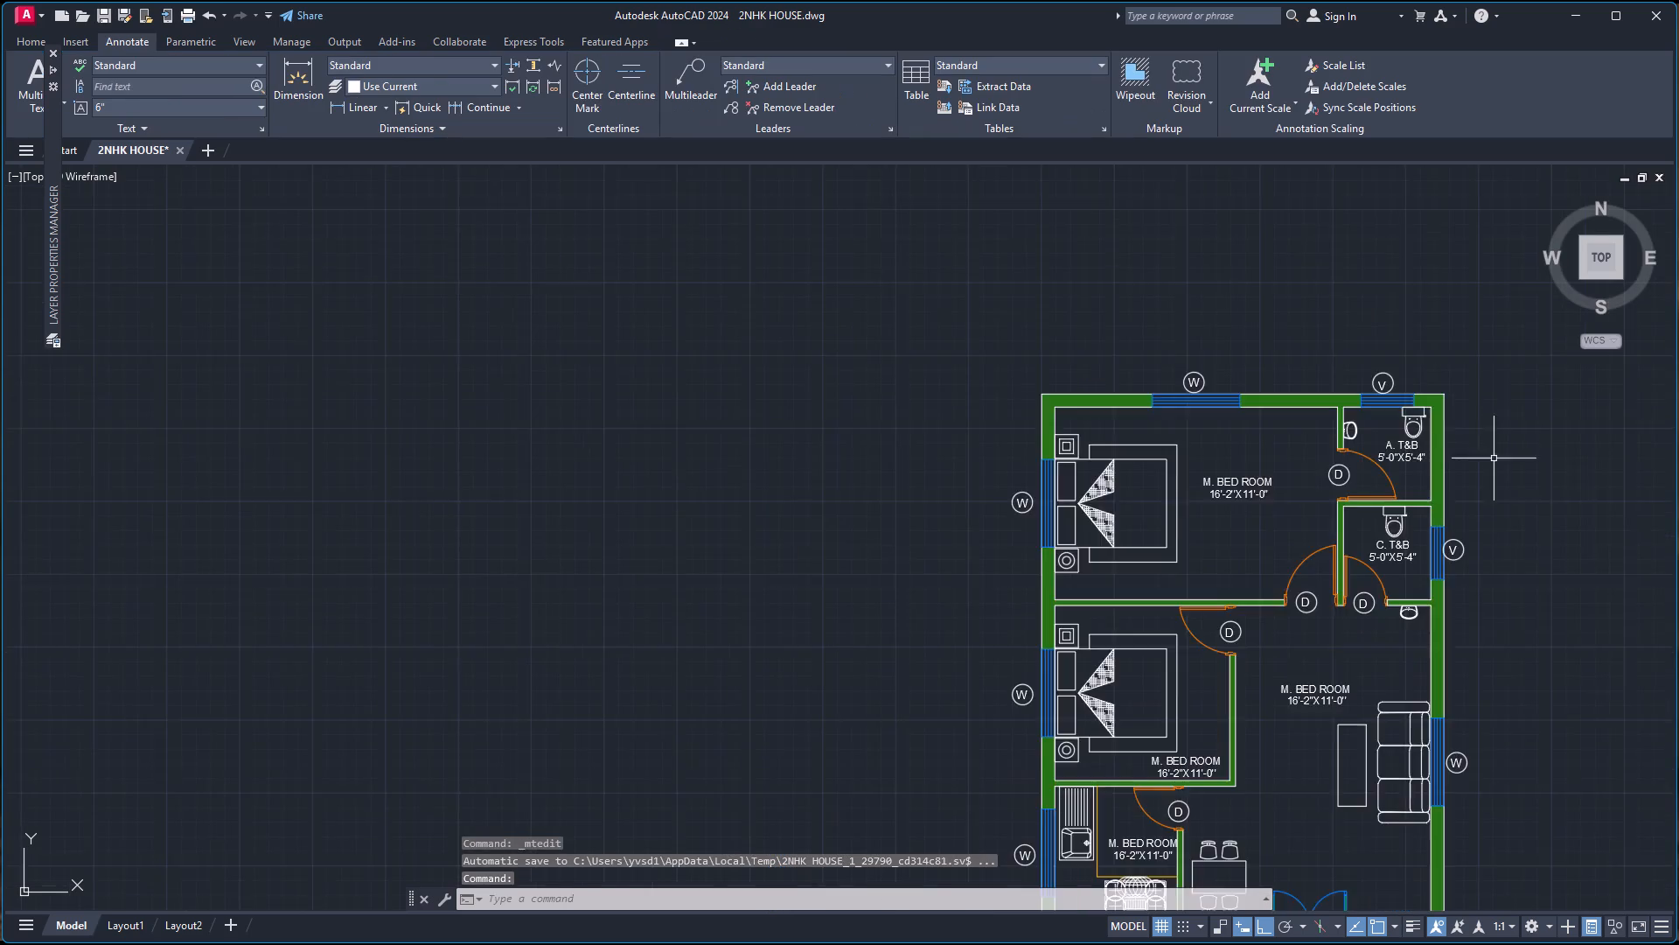
scroll(1494, 472, down, 1)
scroll(1470, 633, up, 2)
scroll(1355, 640, up, 2)
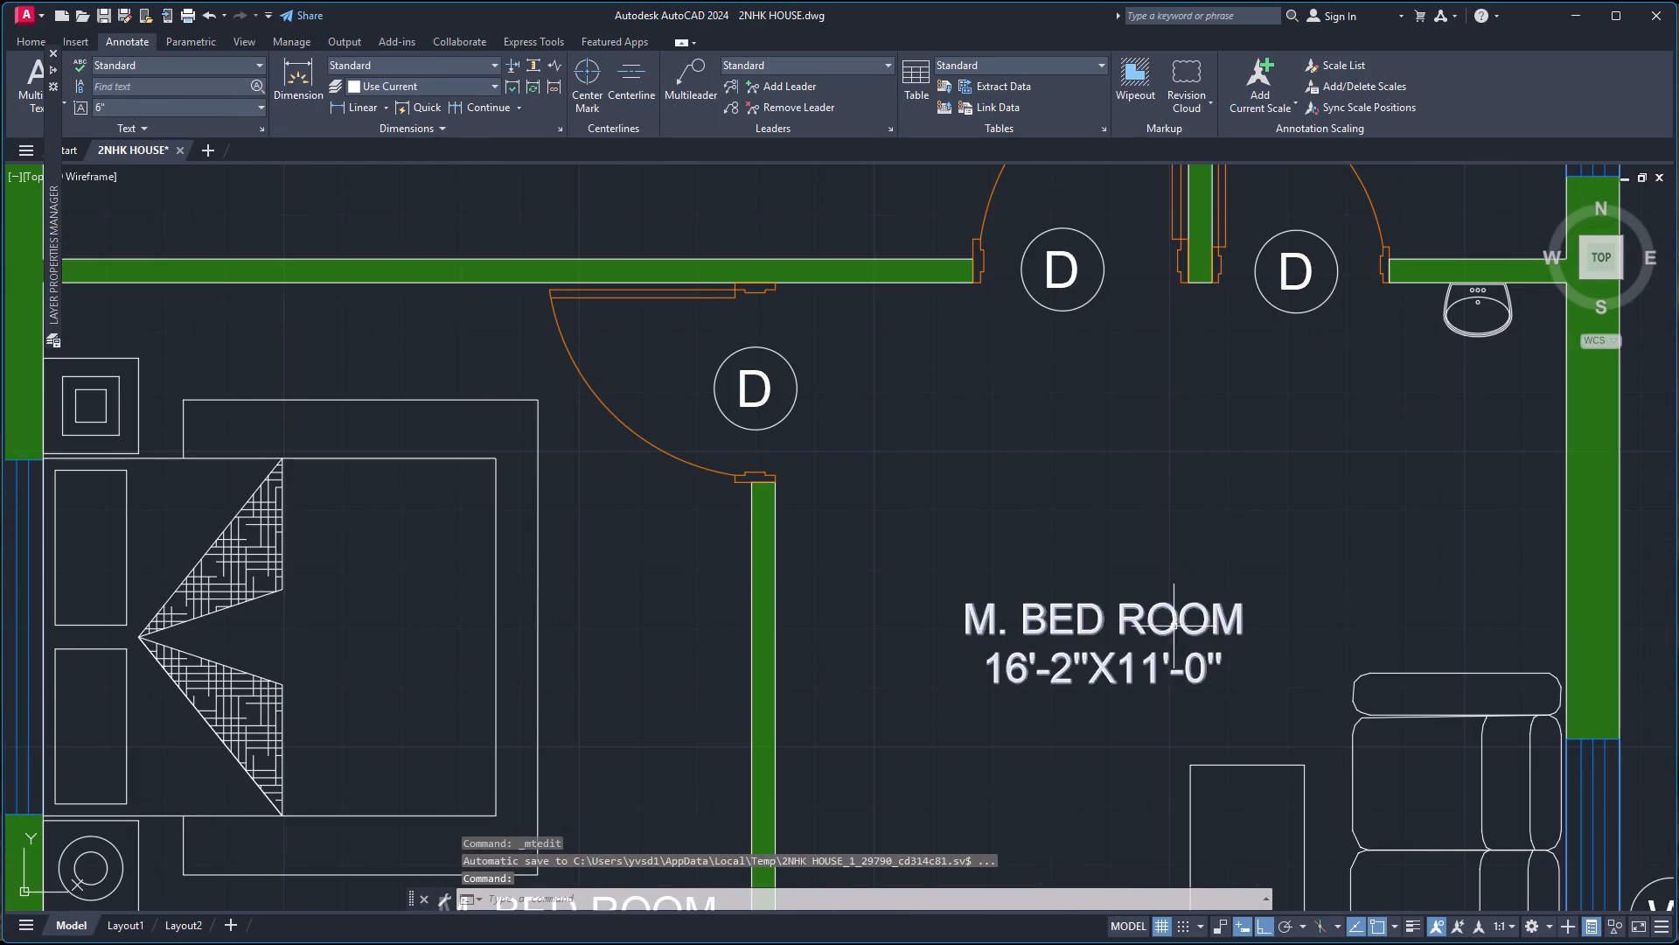
double_click(1170, 626)
double_click(1175, 624)
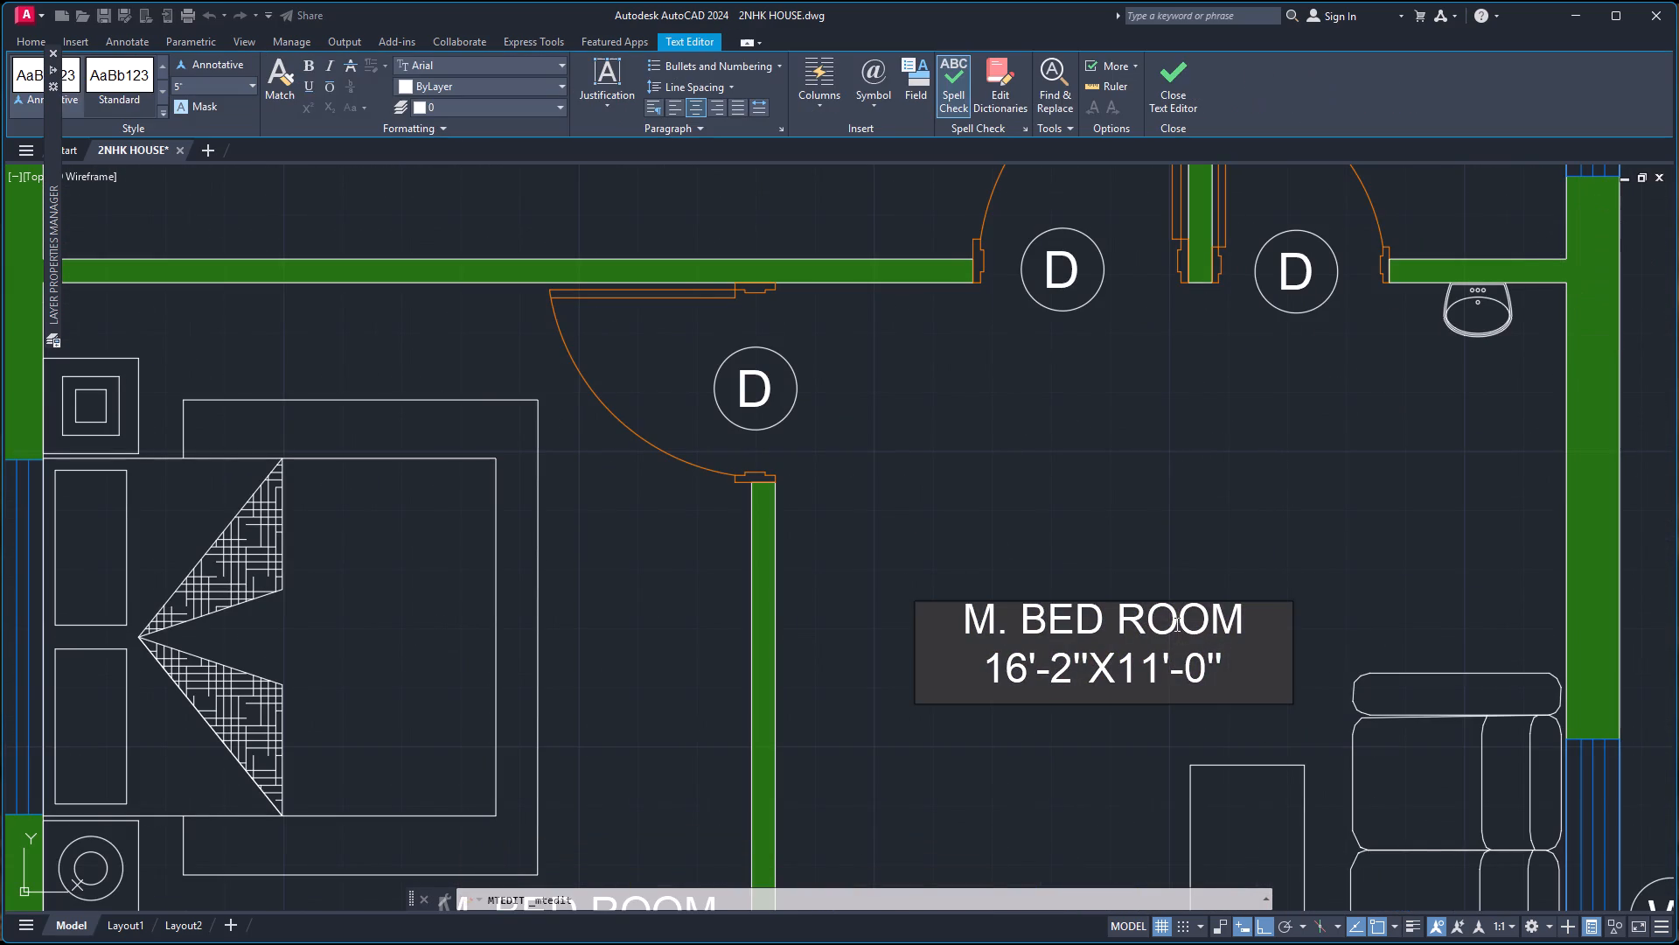
key(ctrl+a)
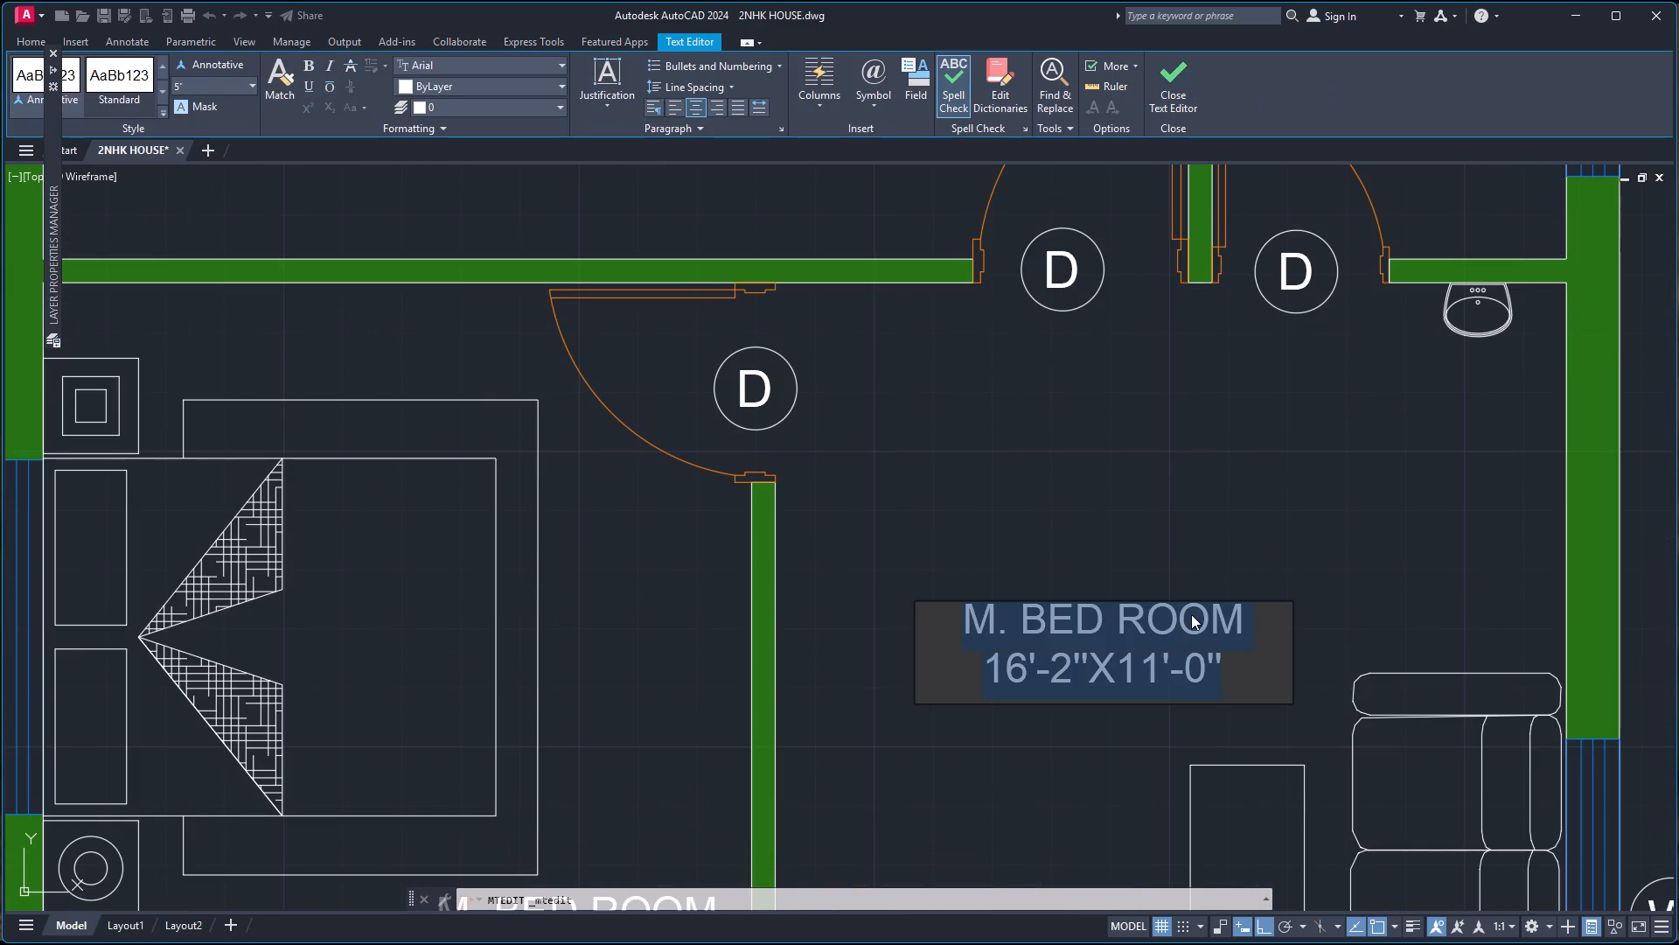
text(HALL)
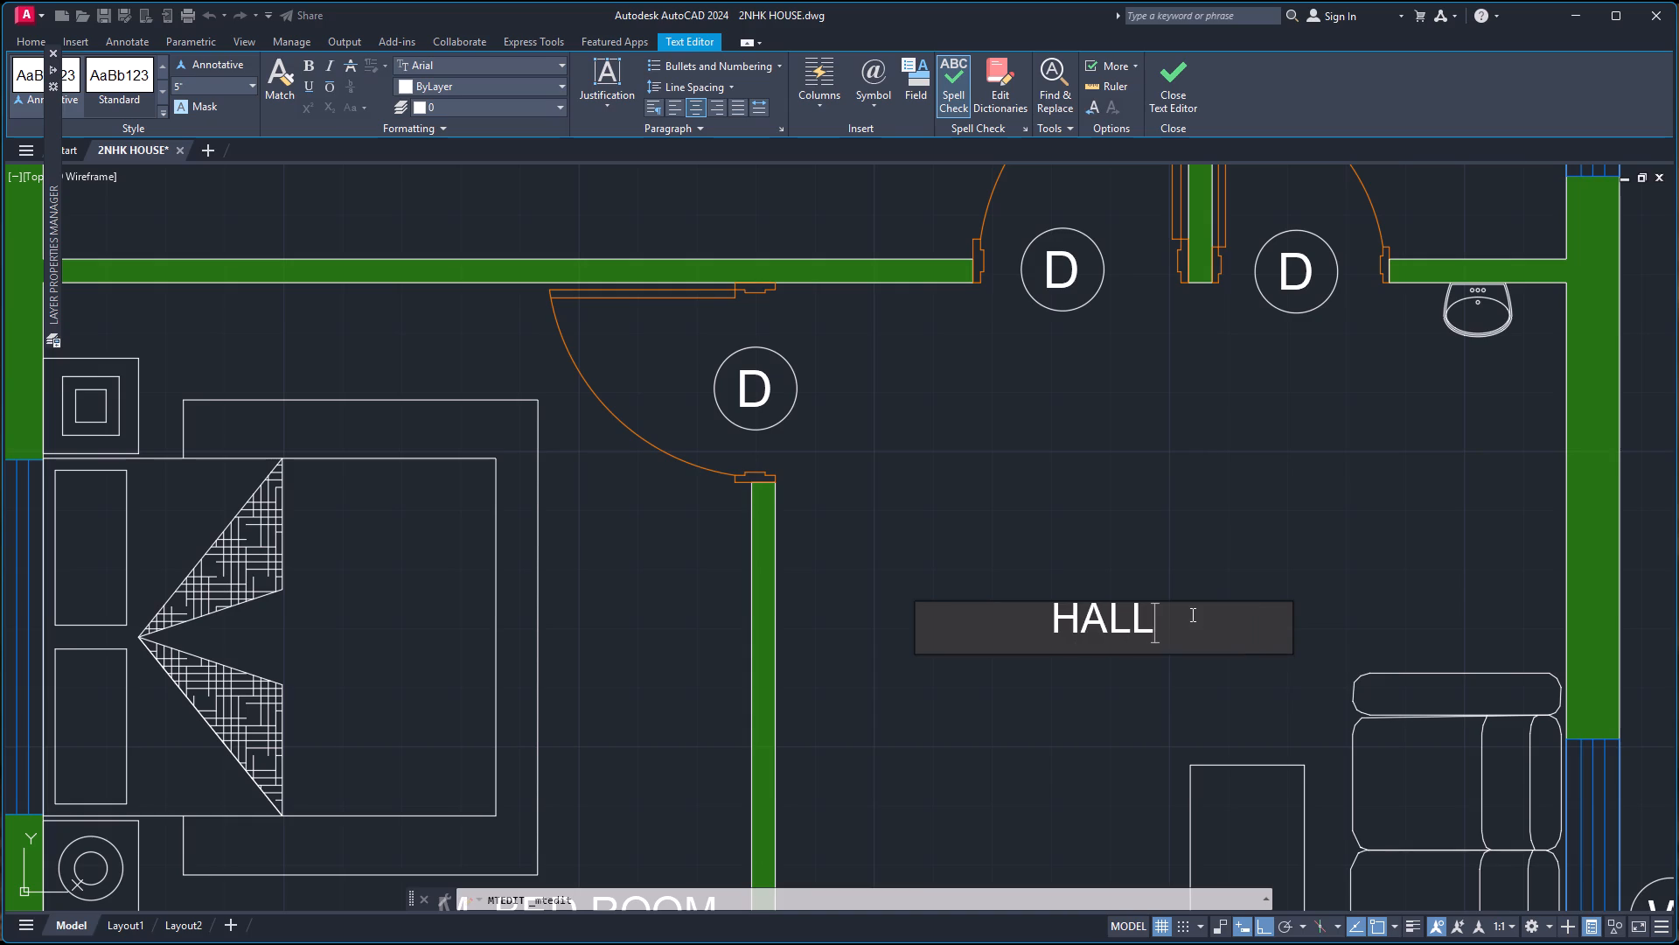
key(space)
text(&)
key(space)
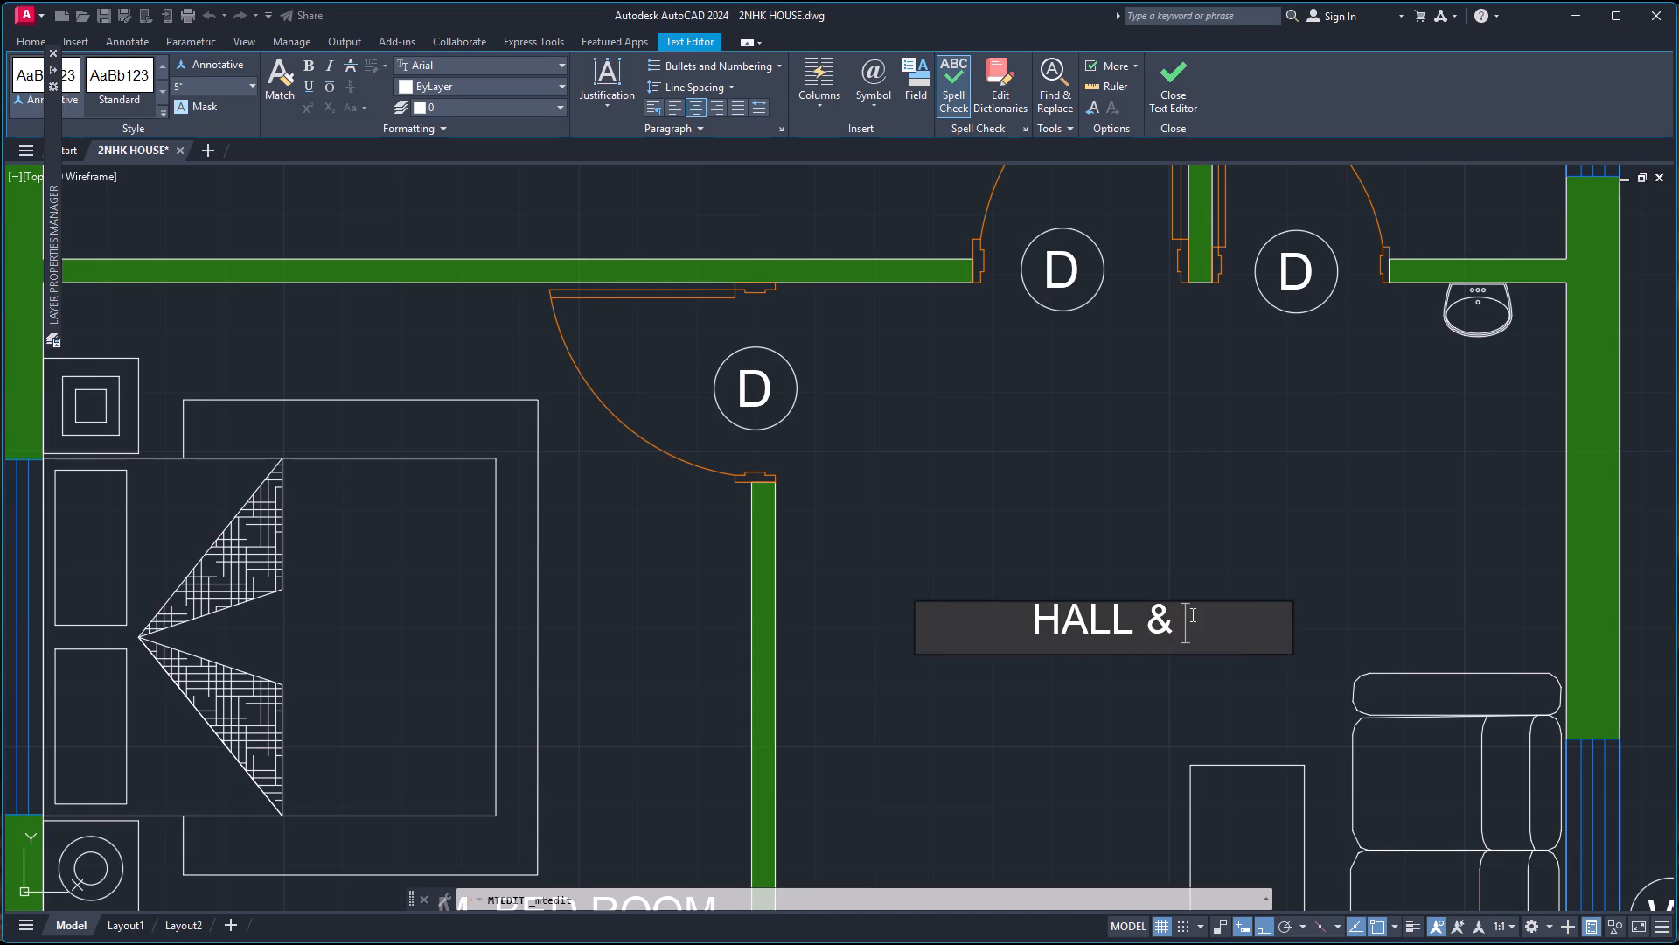
text(DINING)
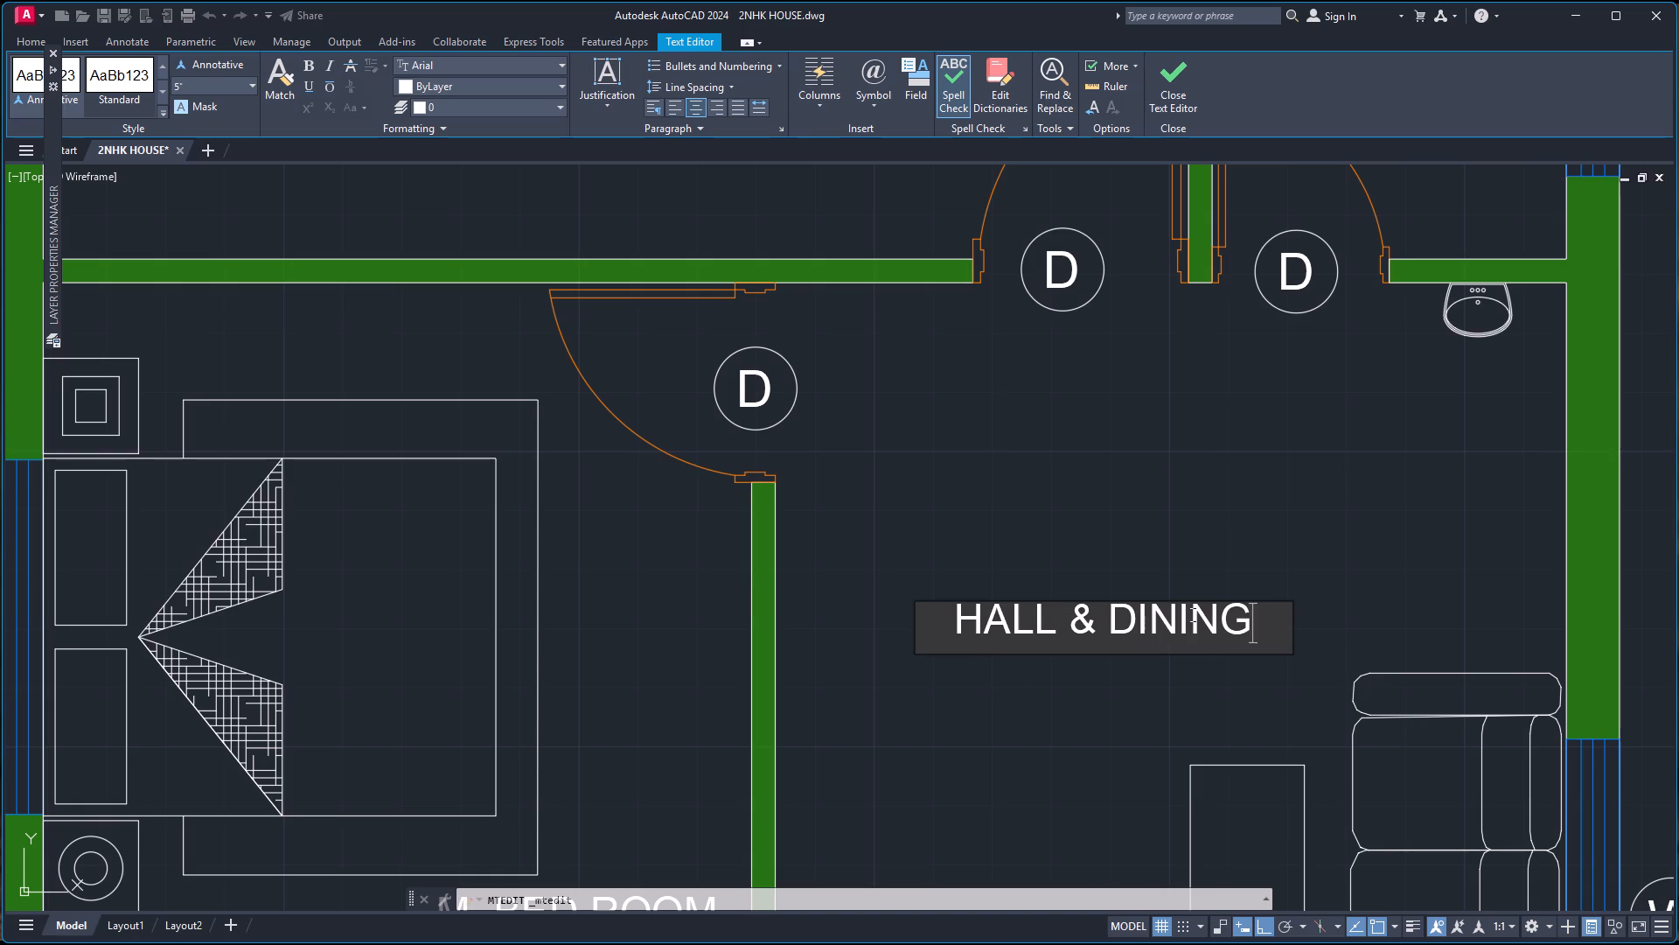
key(space)
Add the room size 14'-2''X17'-1'' on a new line below HALL & DINING and finish the label.
key(Return)
text(14'-2'')
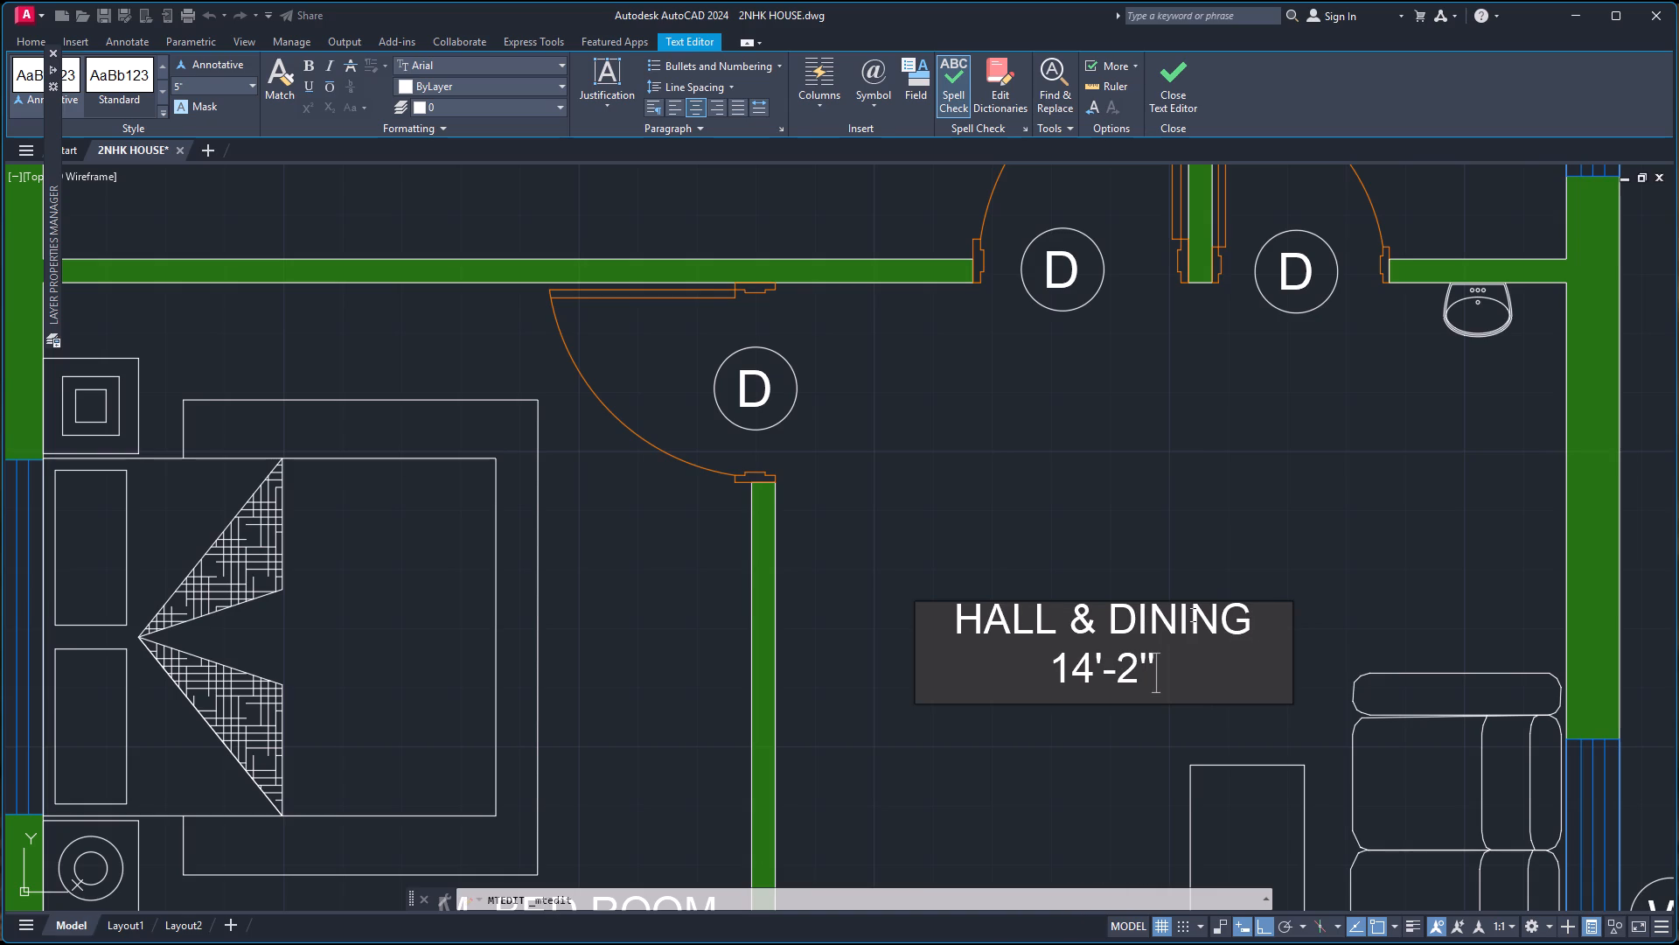
key(x)
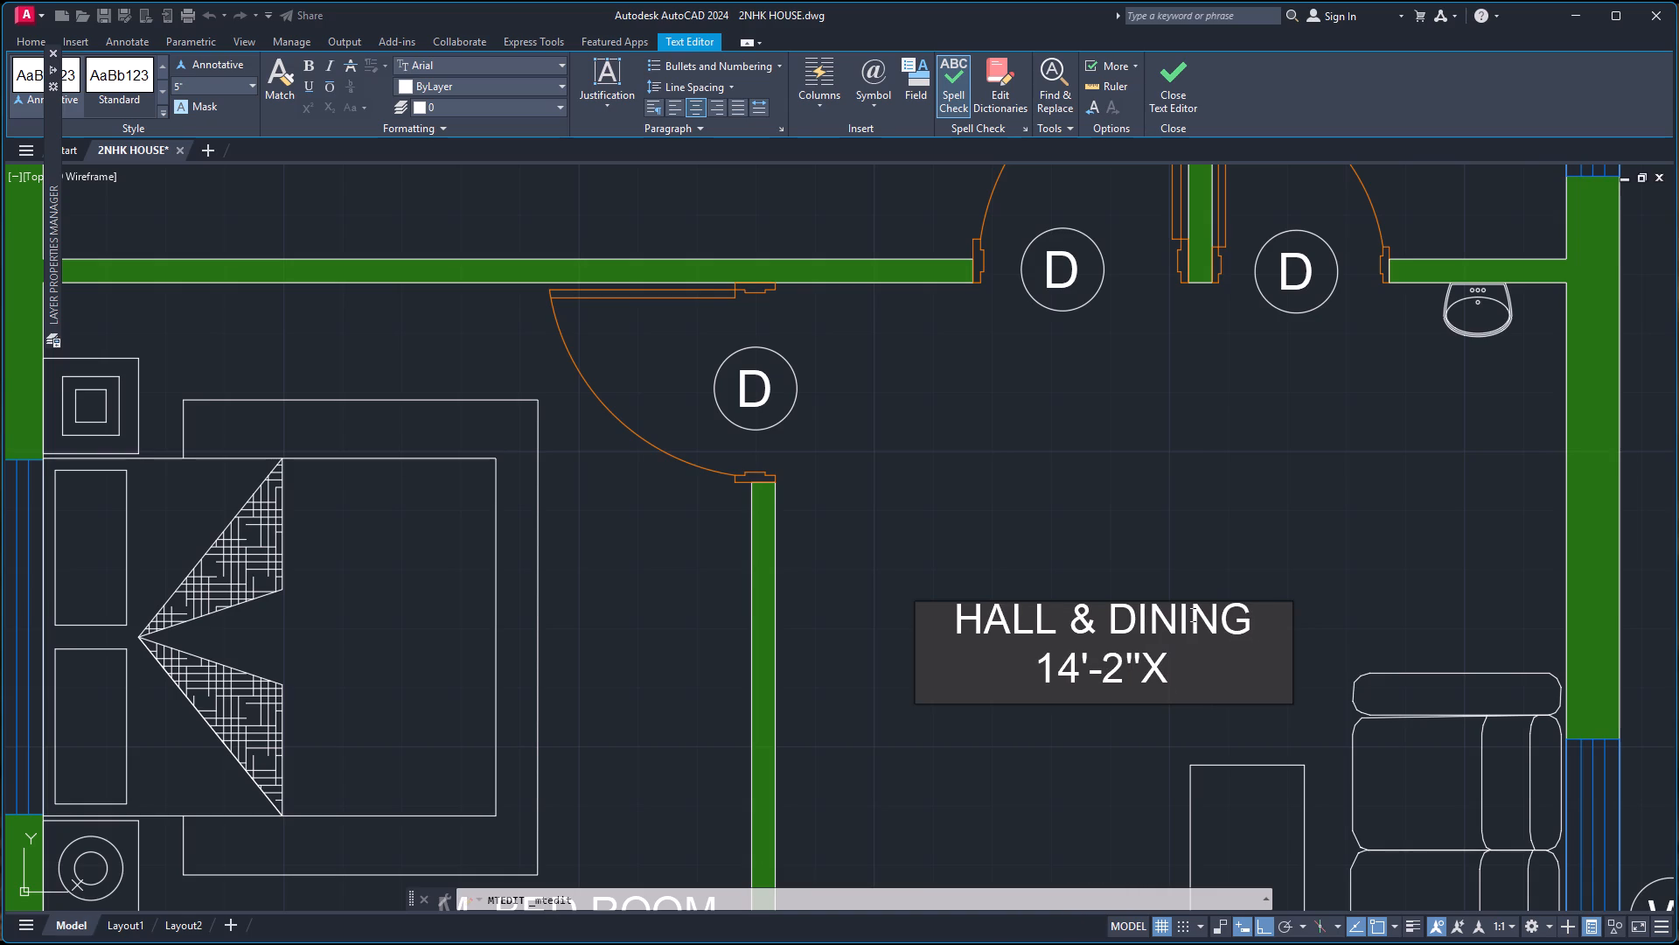
text(17'-1'')
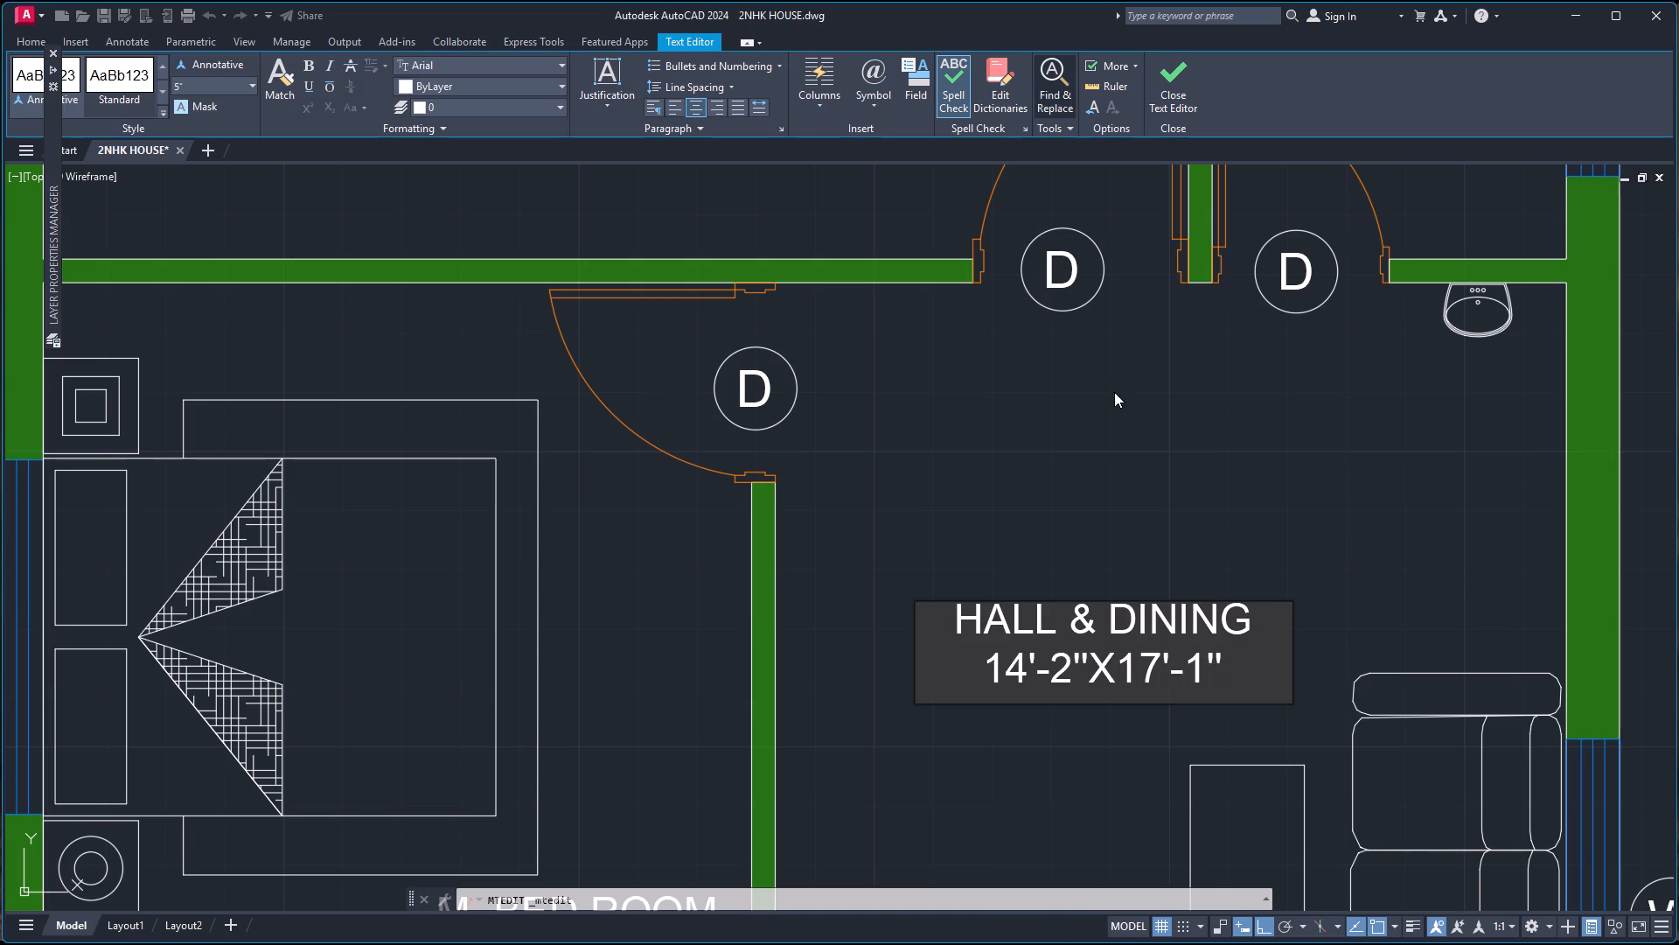
click(1132, 415)
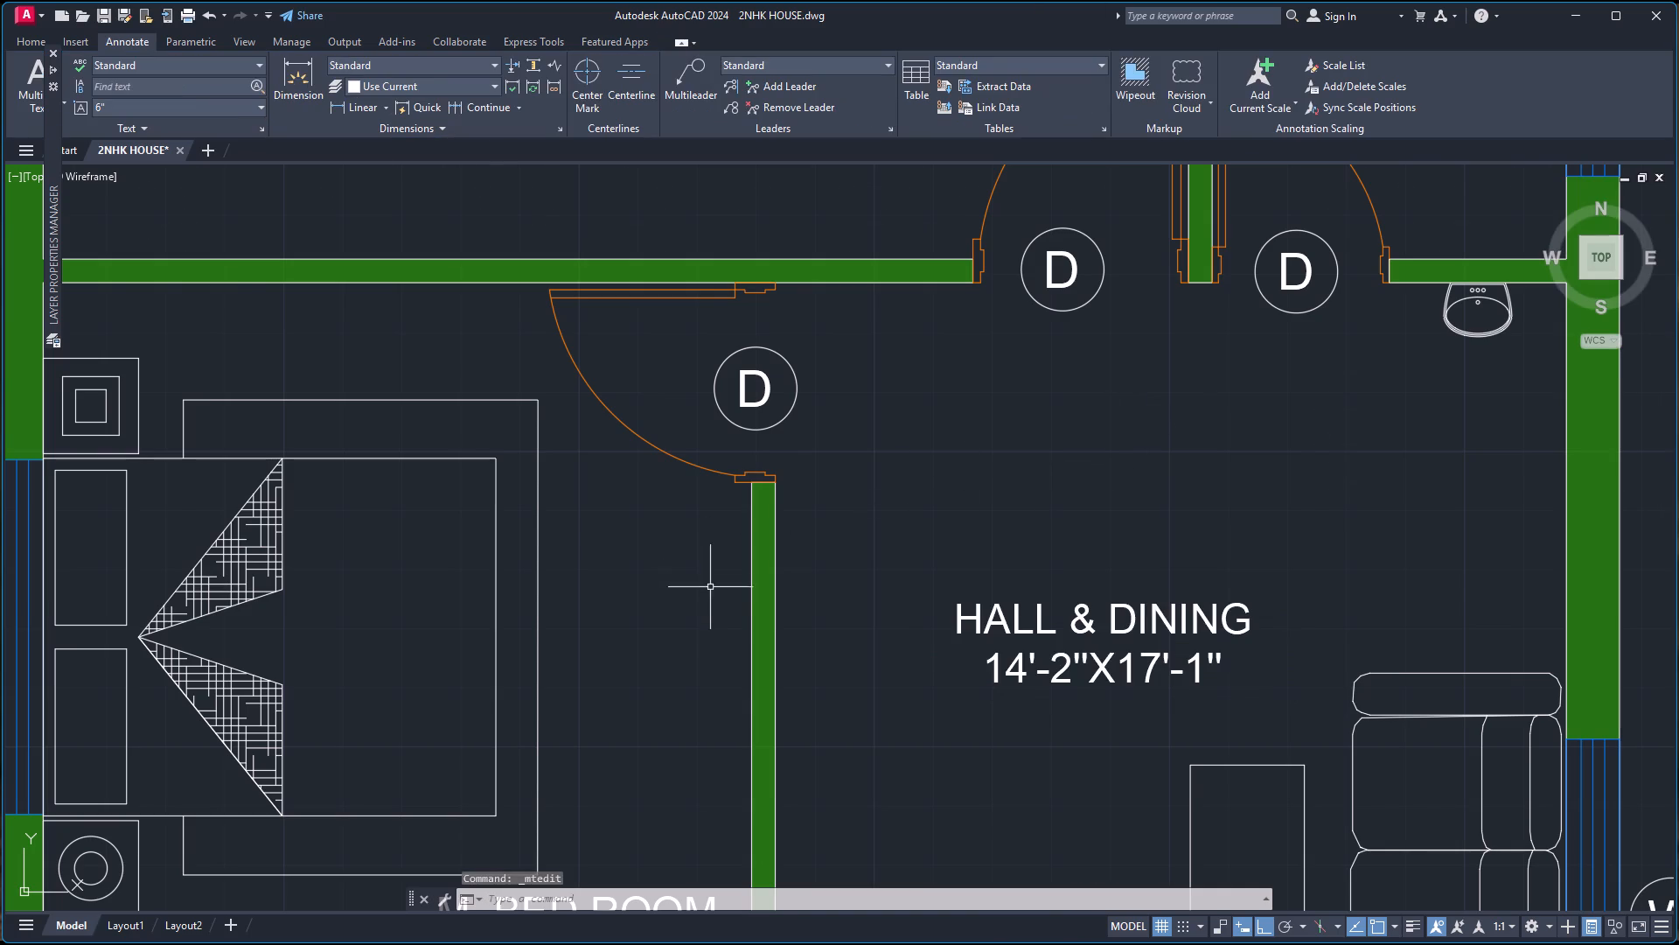
Remove the M. prefix from the second bedroom's label so that its name reads BED ROOM.
scroll(708, 633, down, 2)
scroll(658, 746, up, 2)
double_click(647, 745)
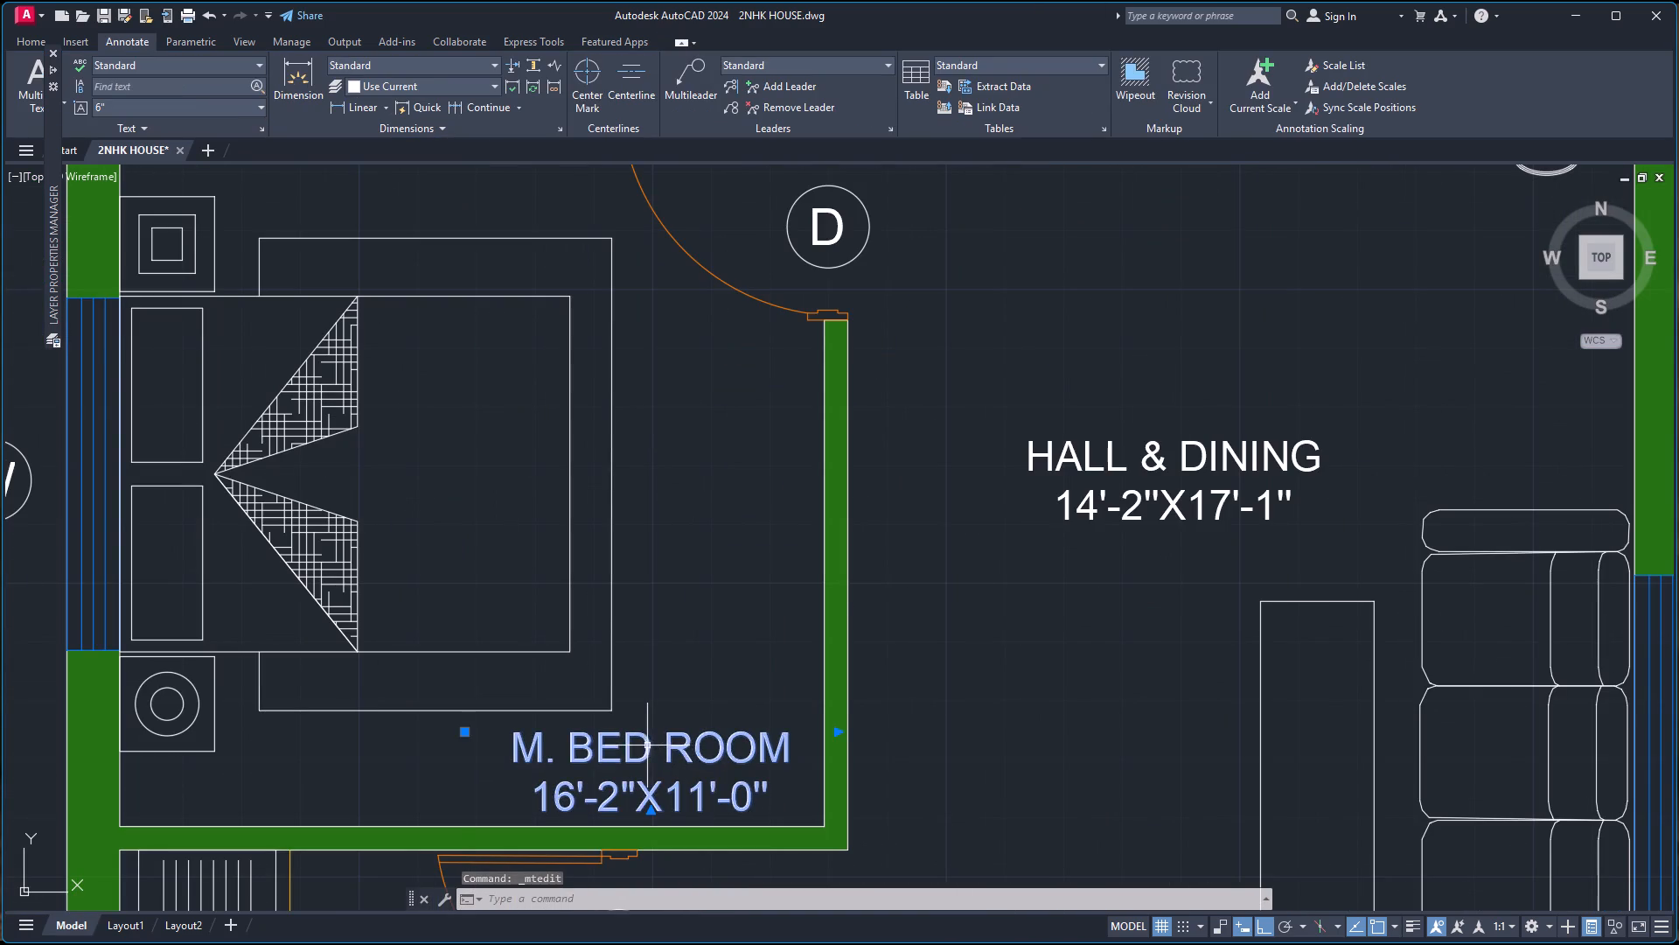
click(568, 745)
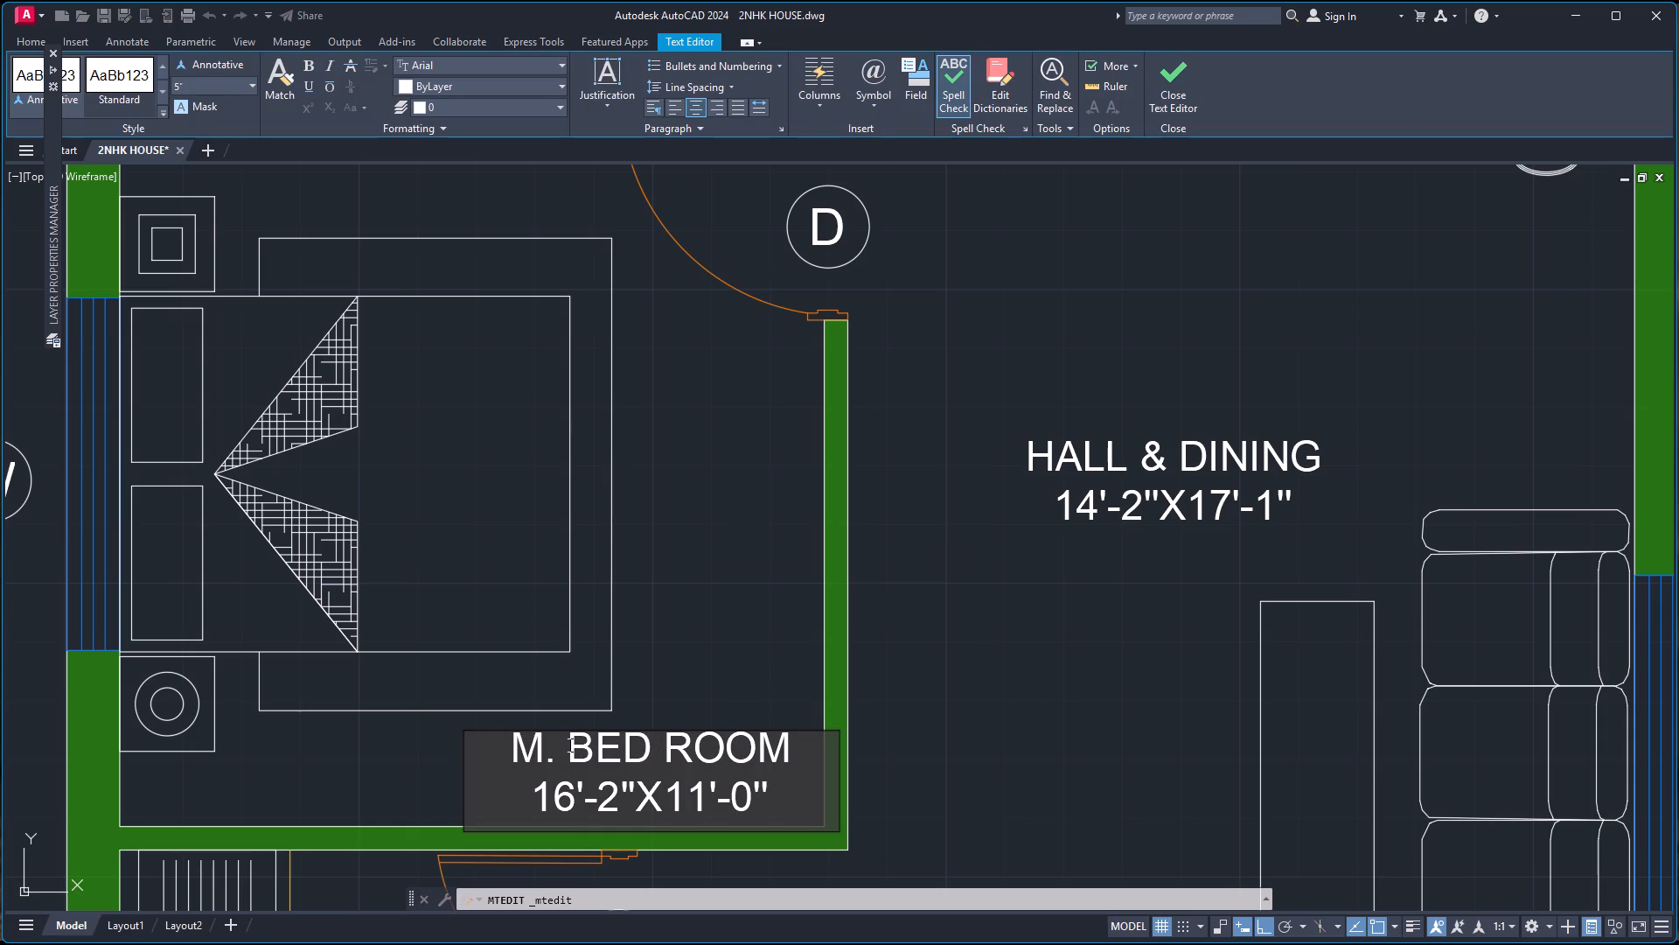
key(BackSpace)
key(BackSpace)
key(BackSpace)
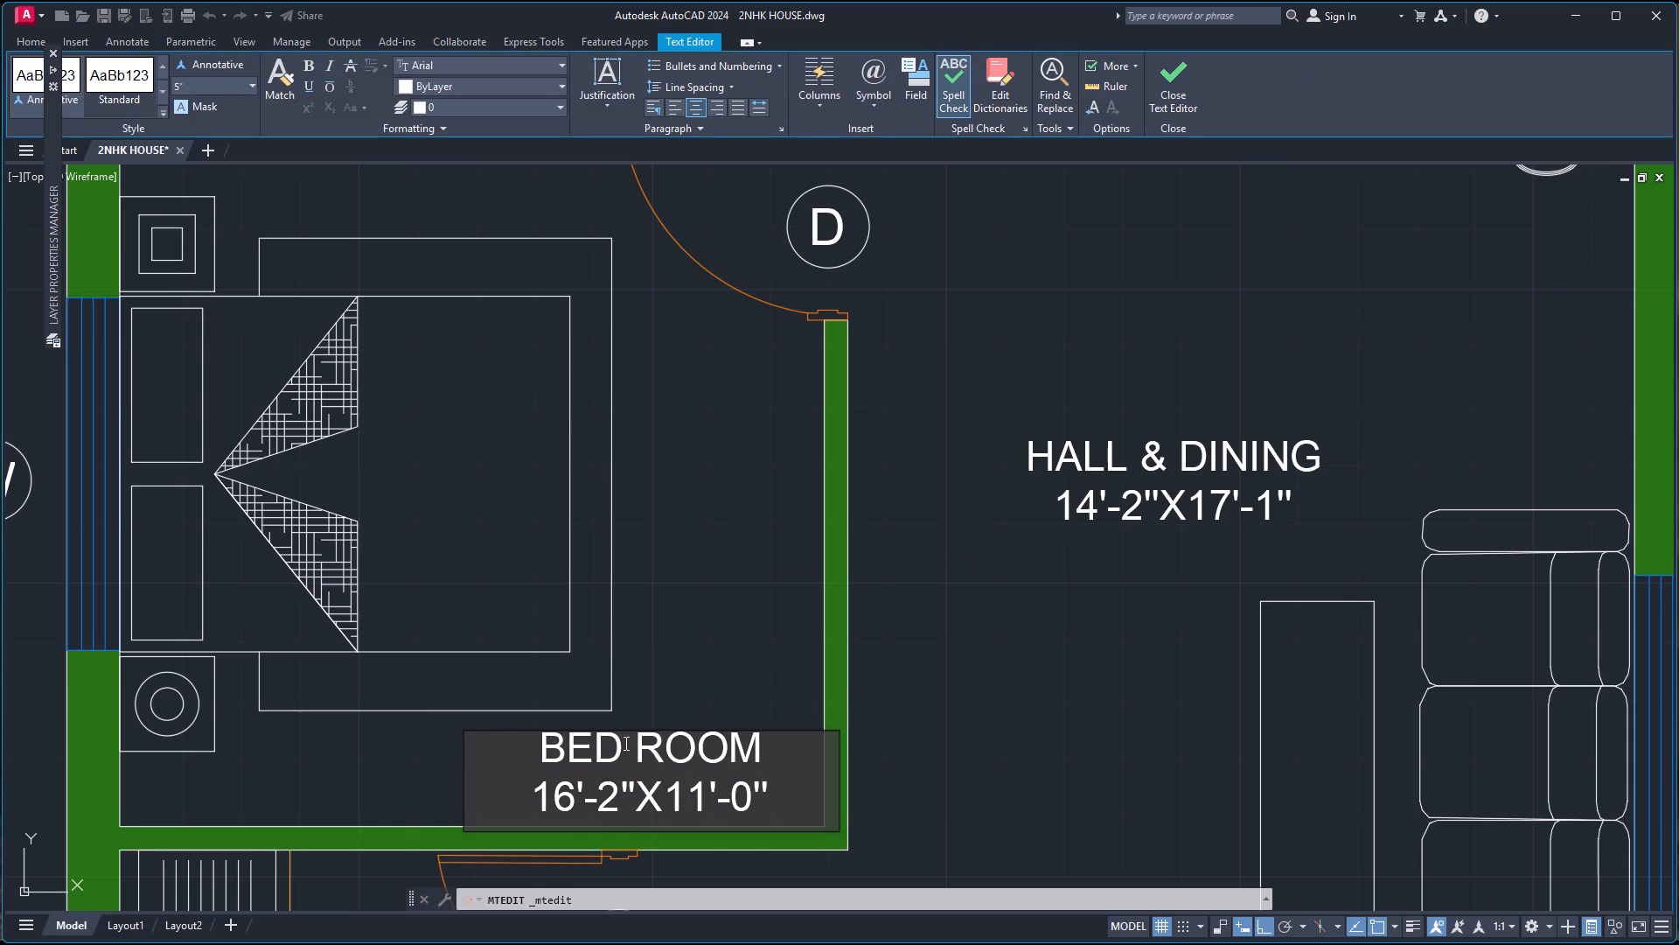
Change the size line in the second bedroom's label to 10'-0''X10'-0'' and finish the label.
drag(780, 792, 621, 806)
drag(621, 806, 536, 818)
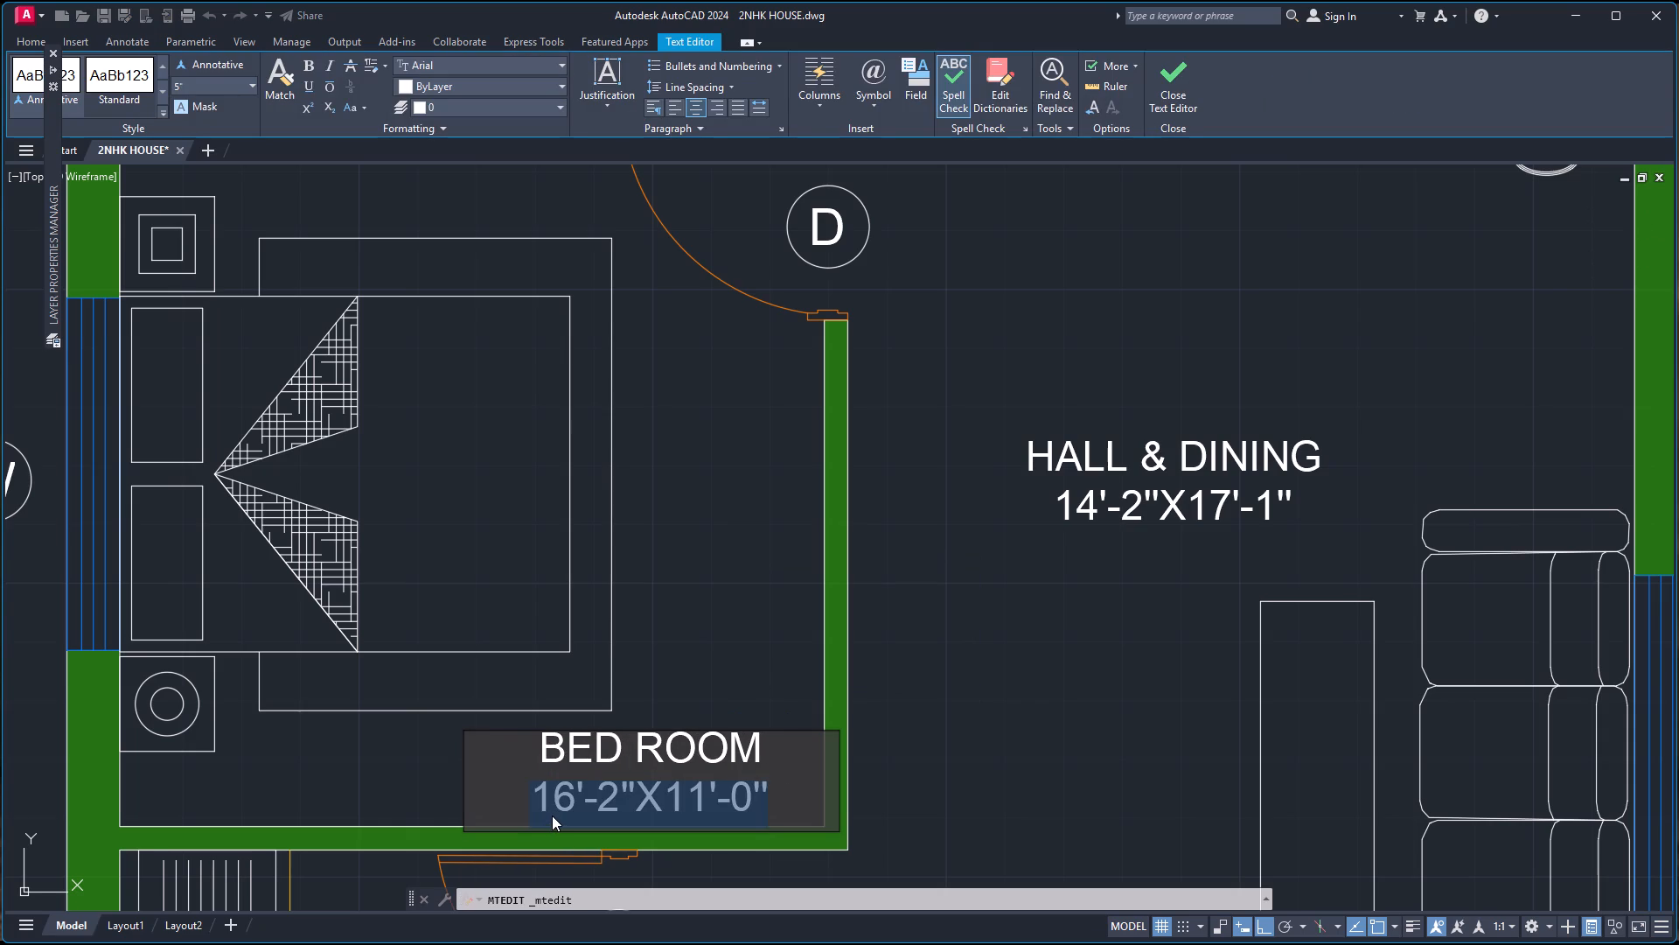
text(10'-0'')
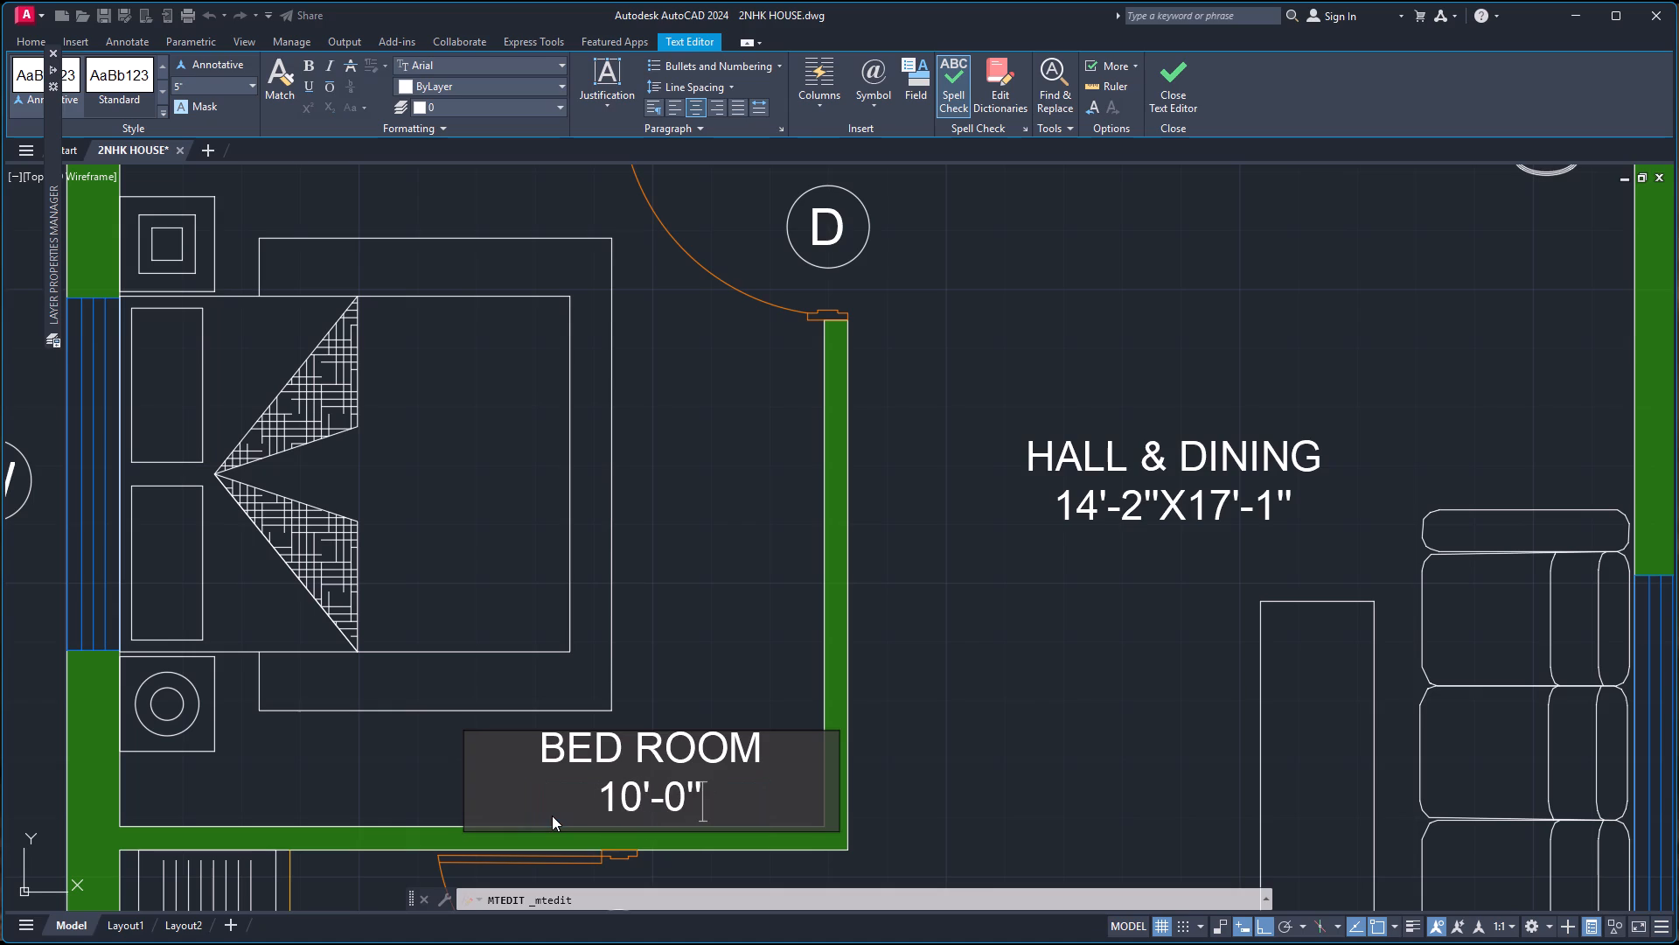
key(x)
text(10'-)
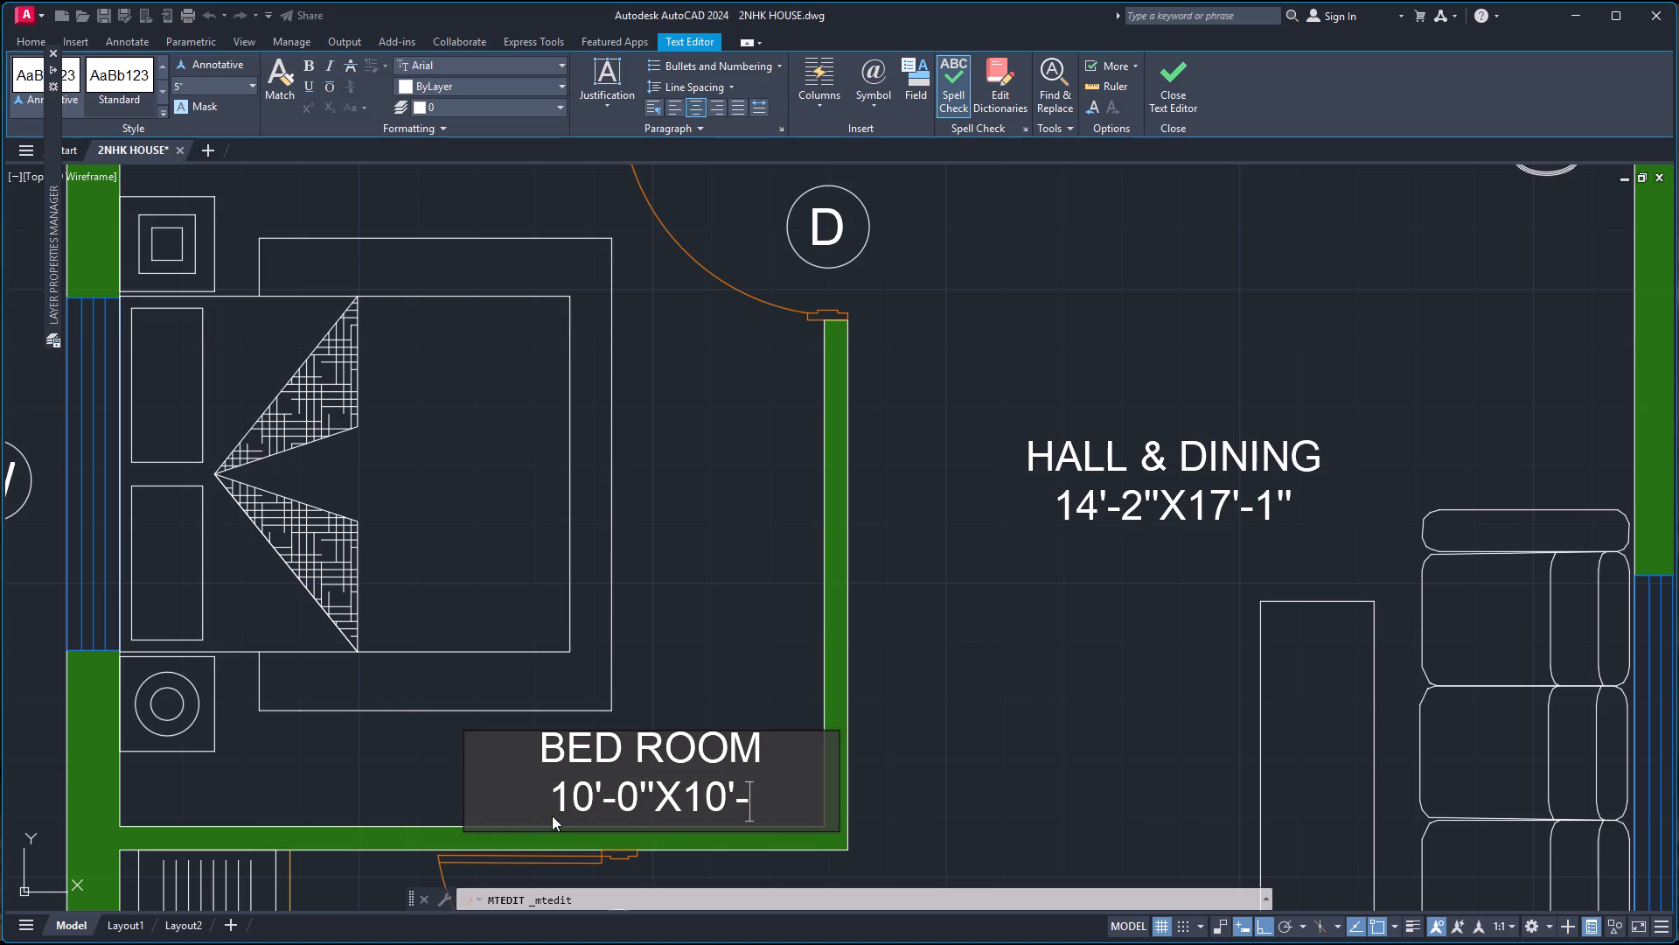
text(0--)
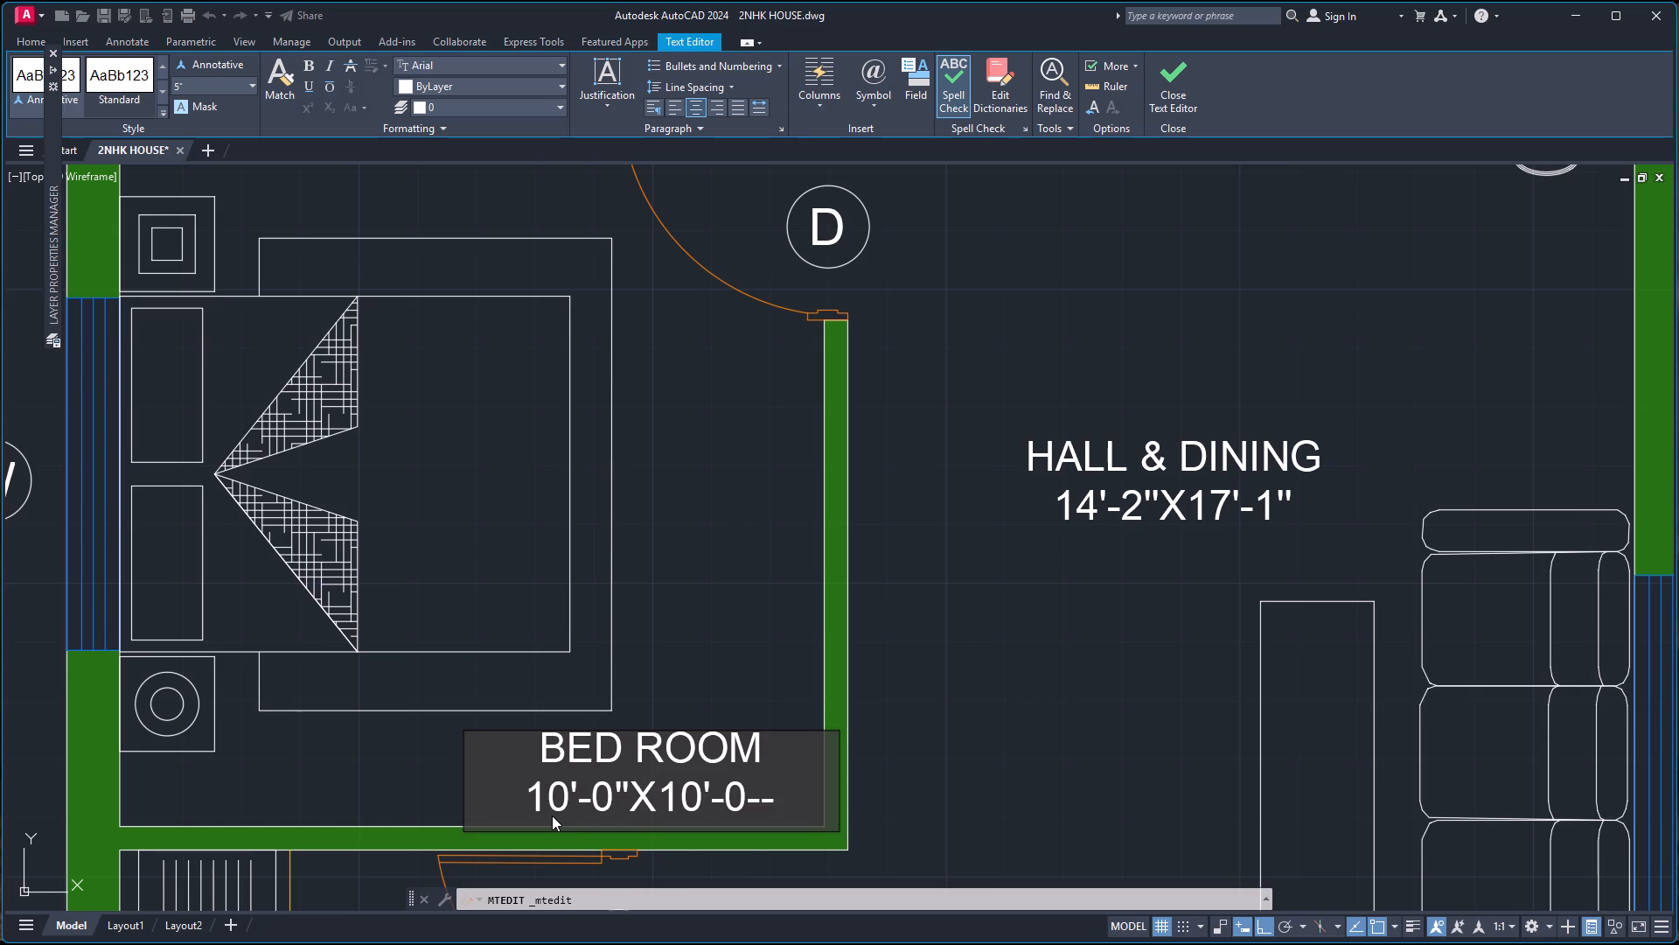
key(BackSpace)
key(BackSpace)
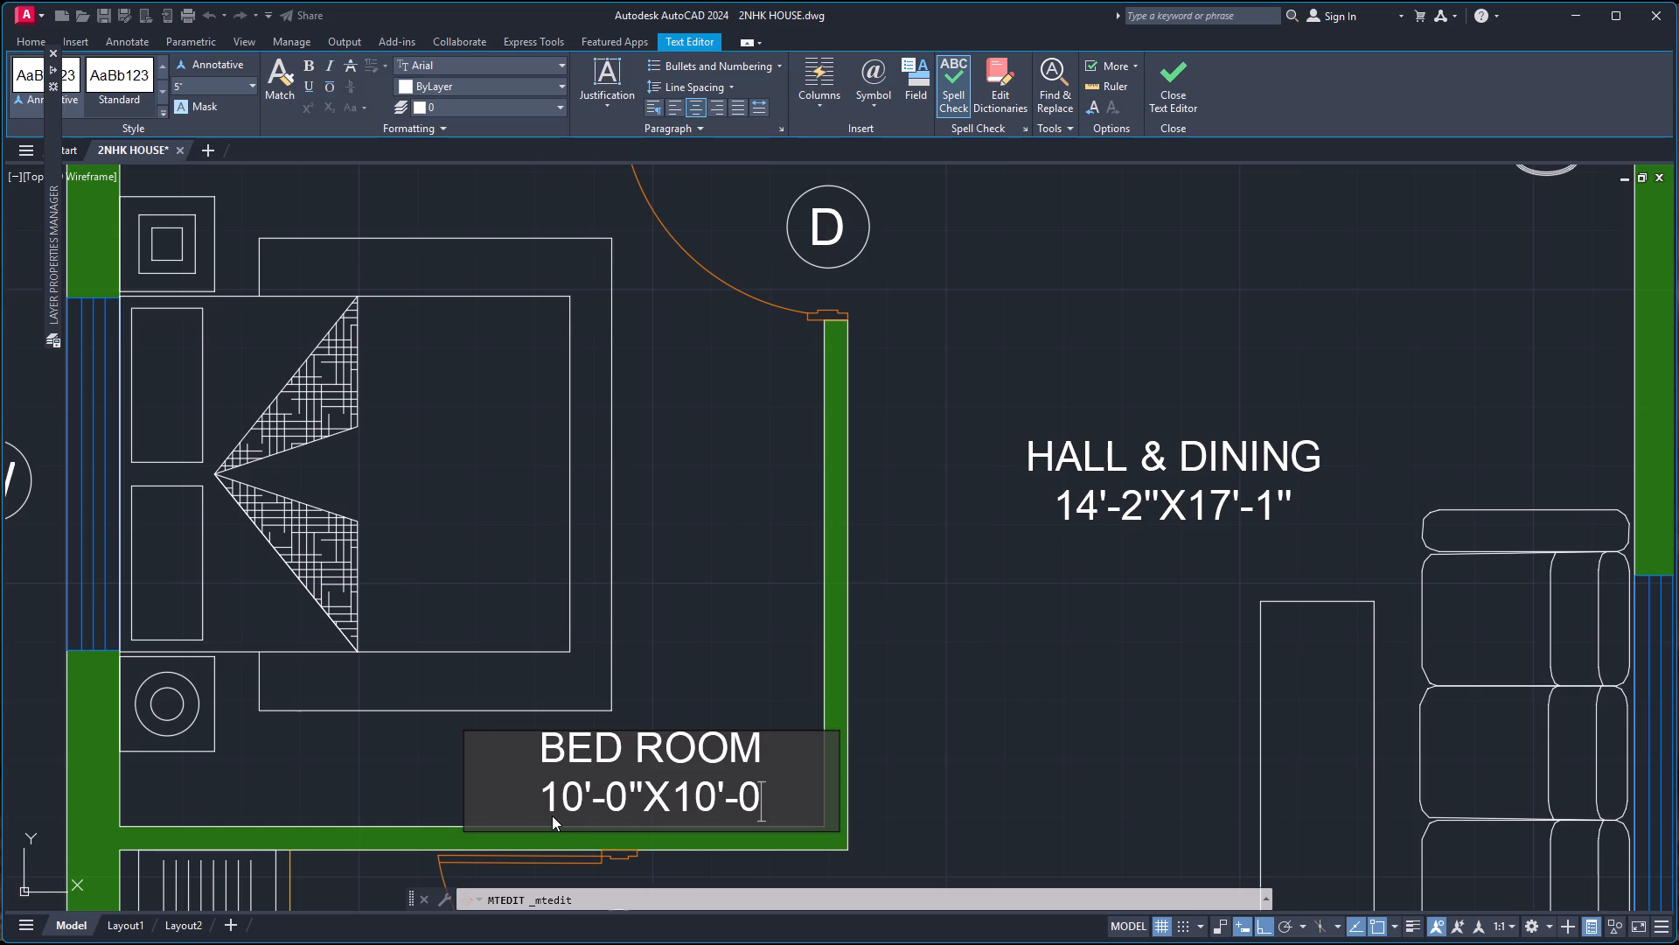
text('')
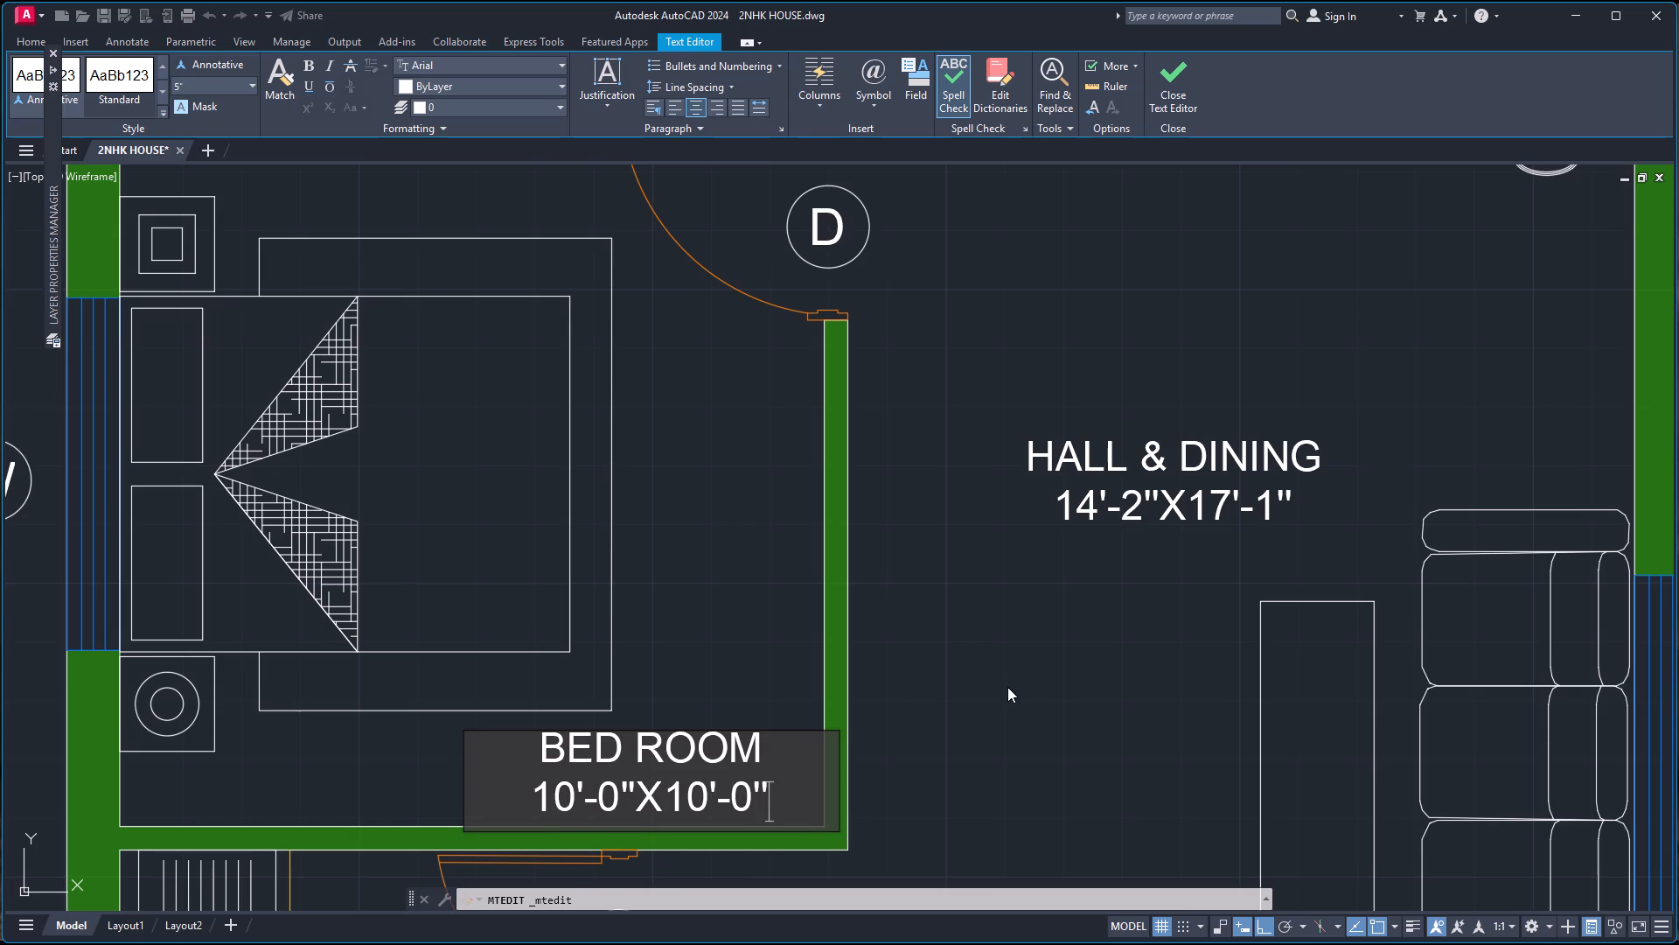
click(1164, 738)
Replace the entire M. BED ROOM label text beside the kitchen sink with KITCHEN and begin a new line below it.
scroll(1159, 713, down, 3)
scroll(1129, 809, up, 2)
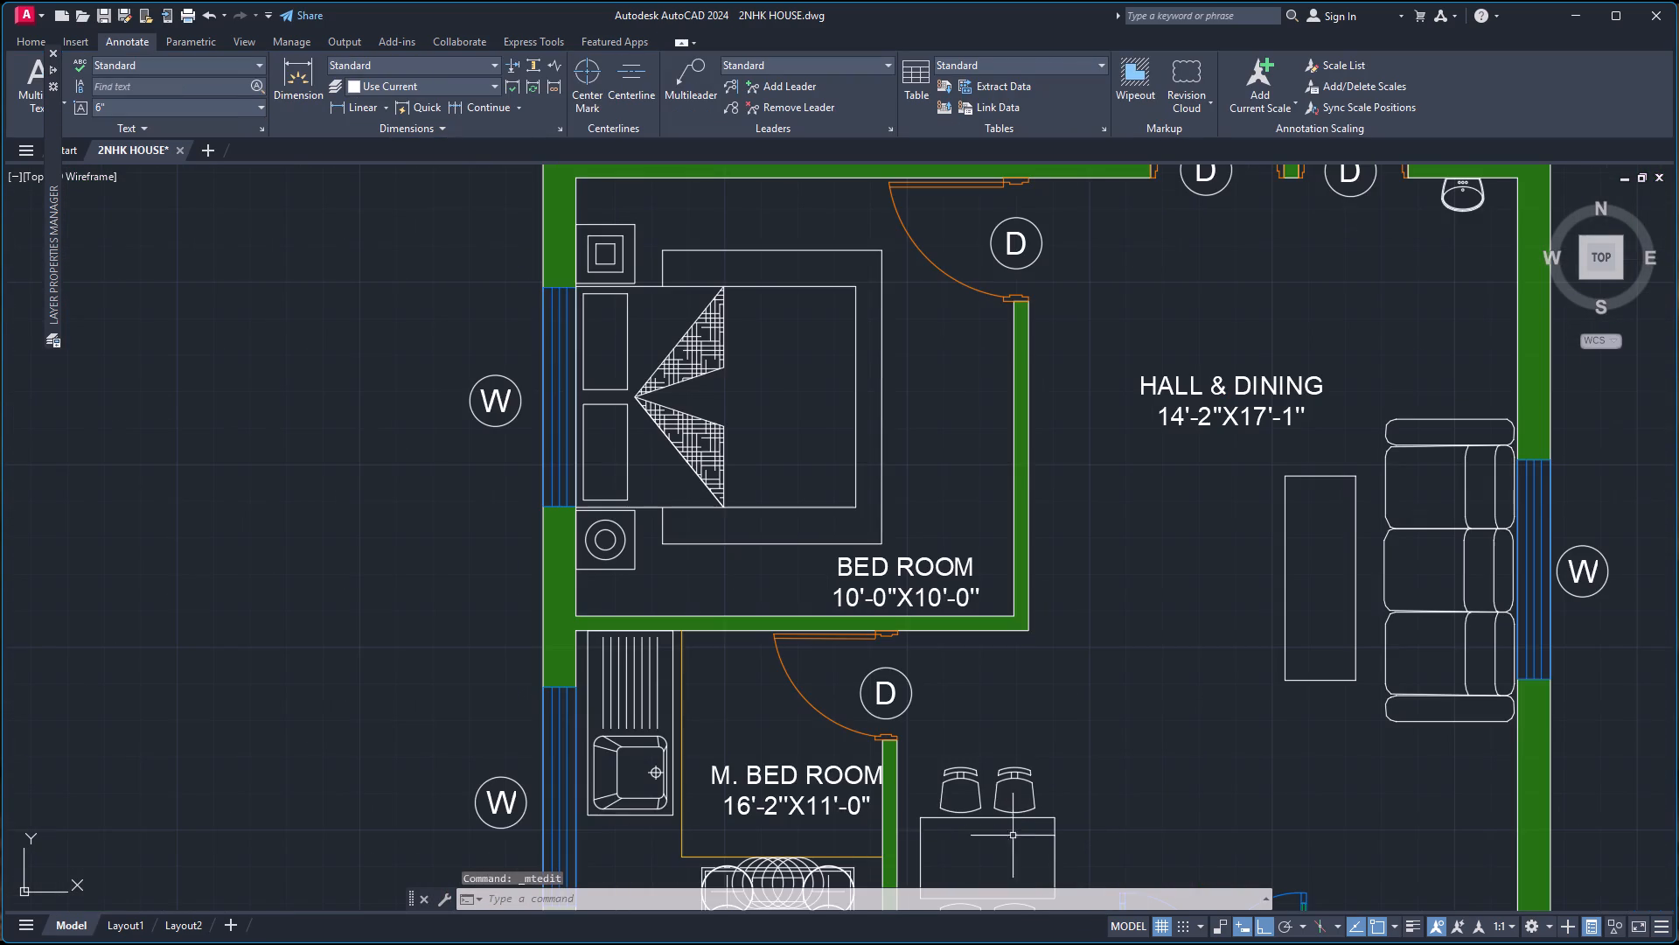
double_click(783, 773)
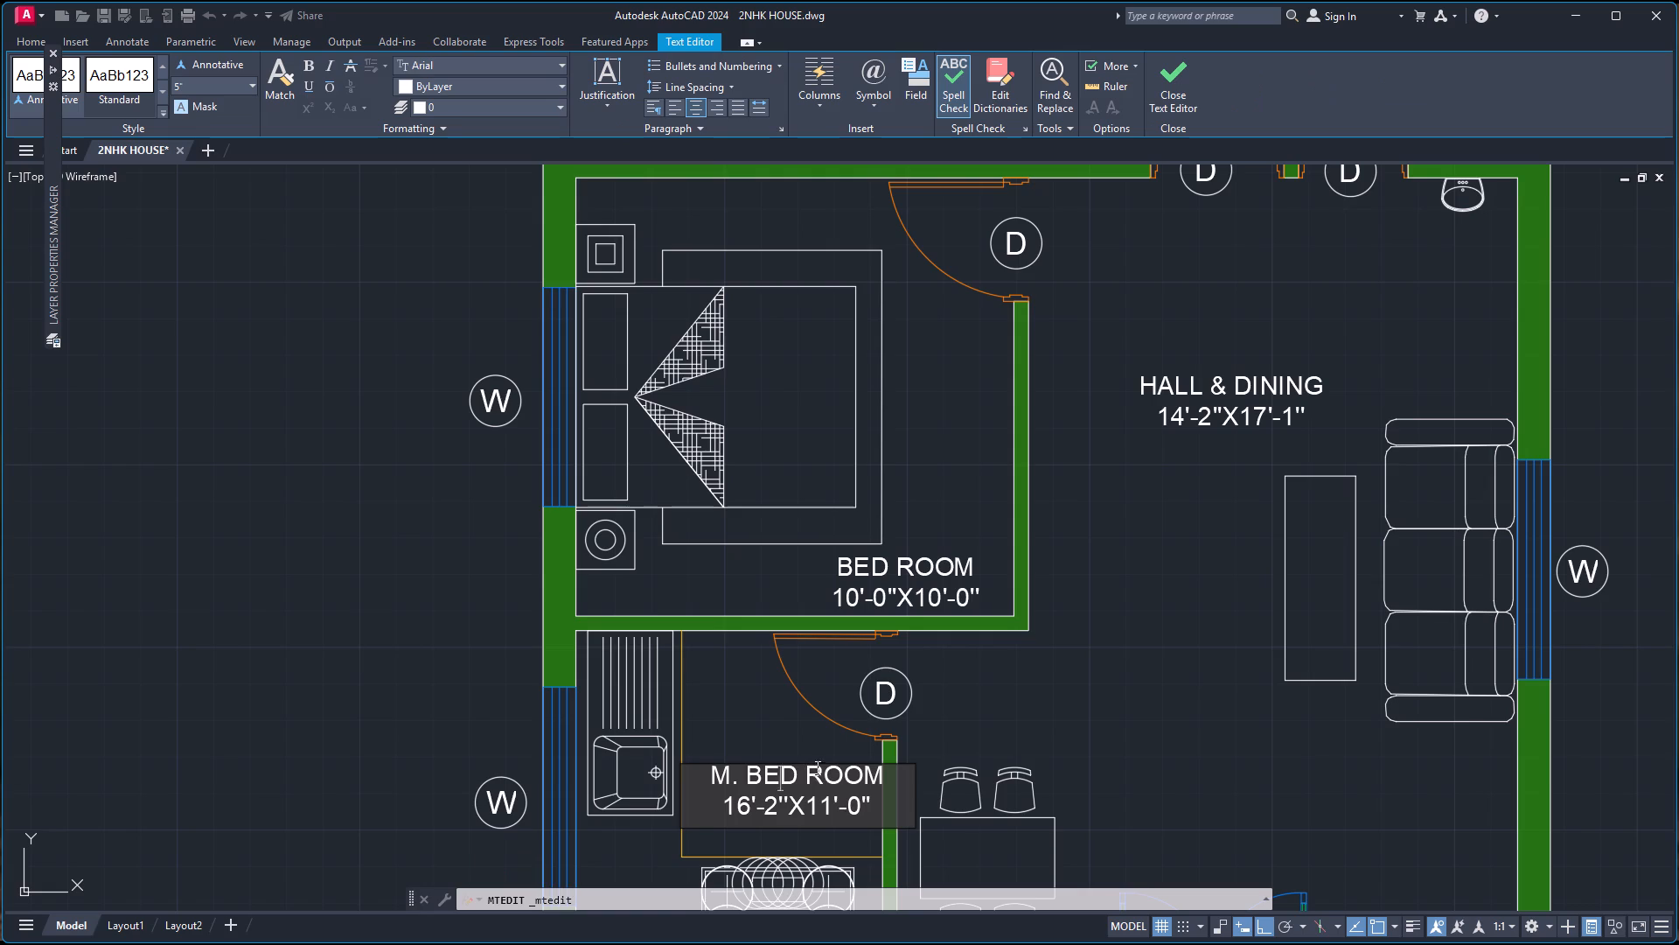
key(ctrl+a)
text(KITCHEN)
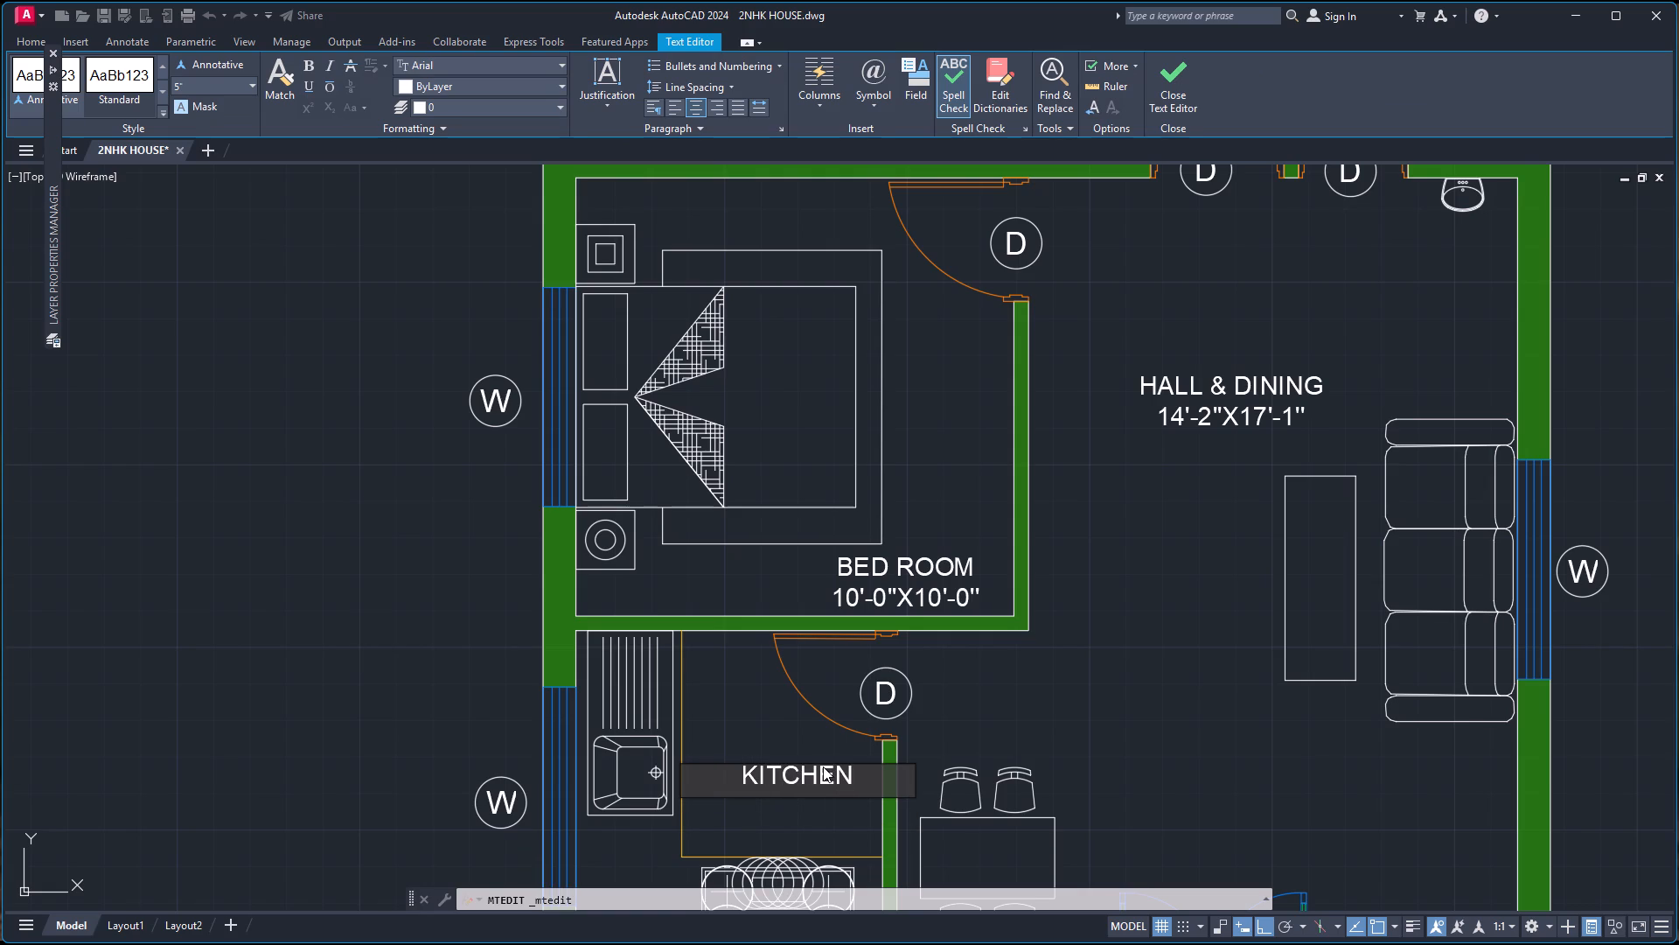
key(Return)
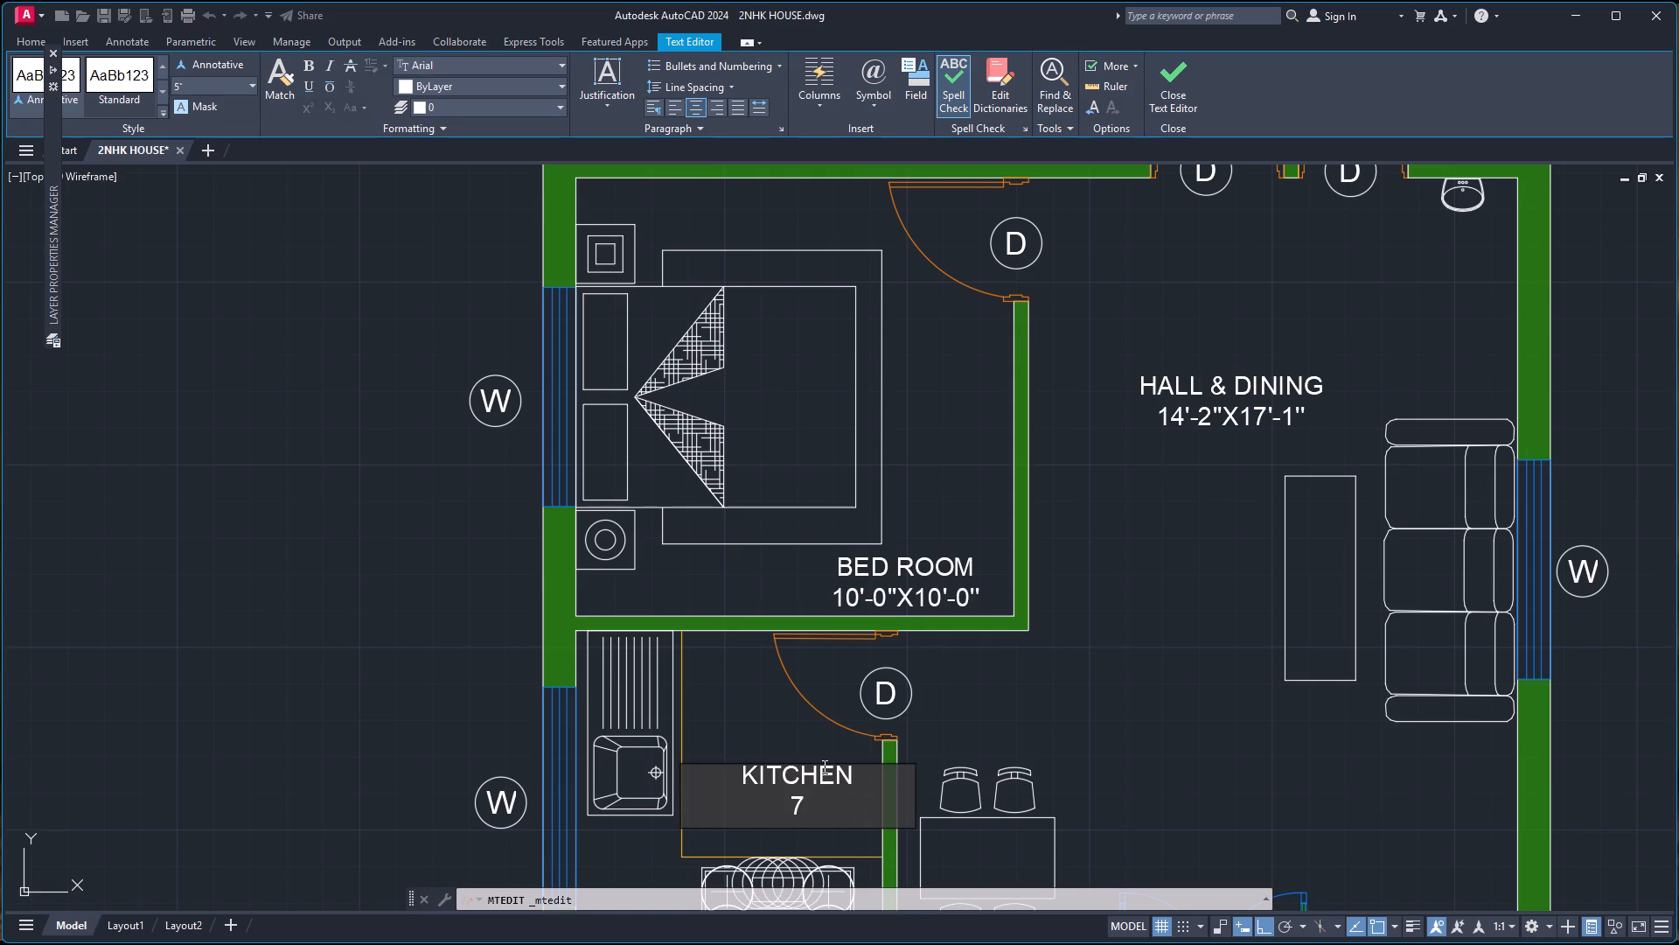
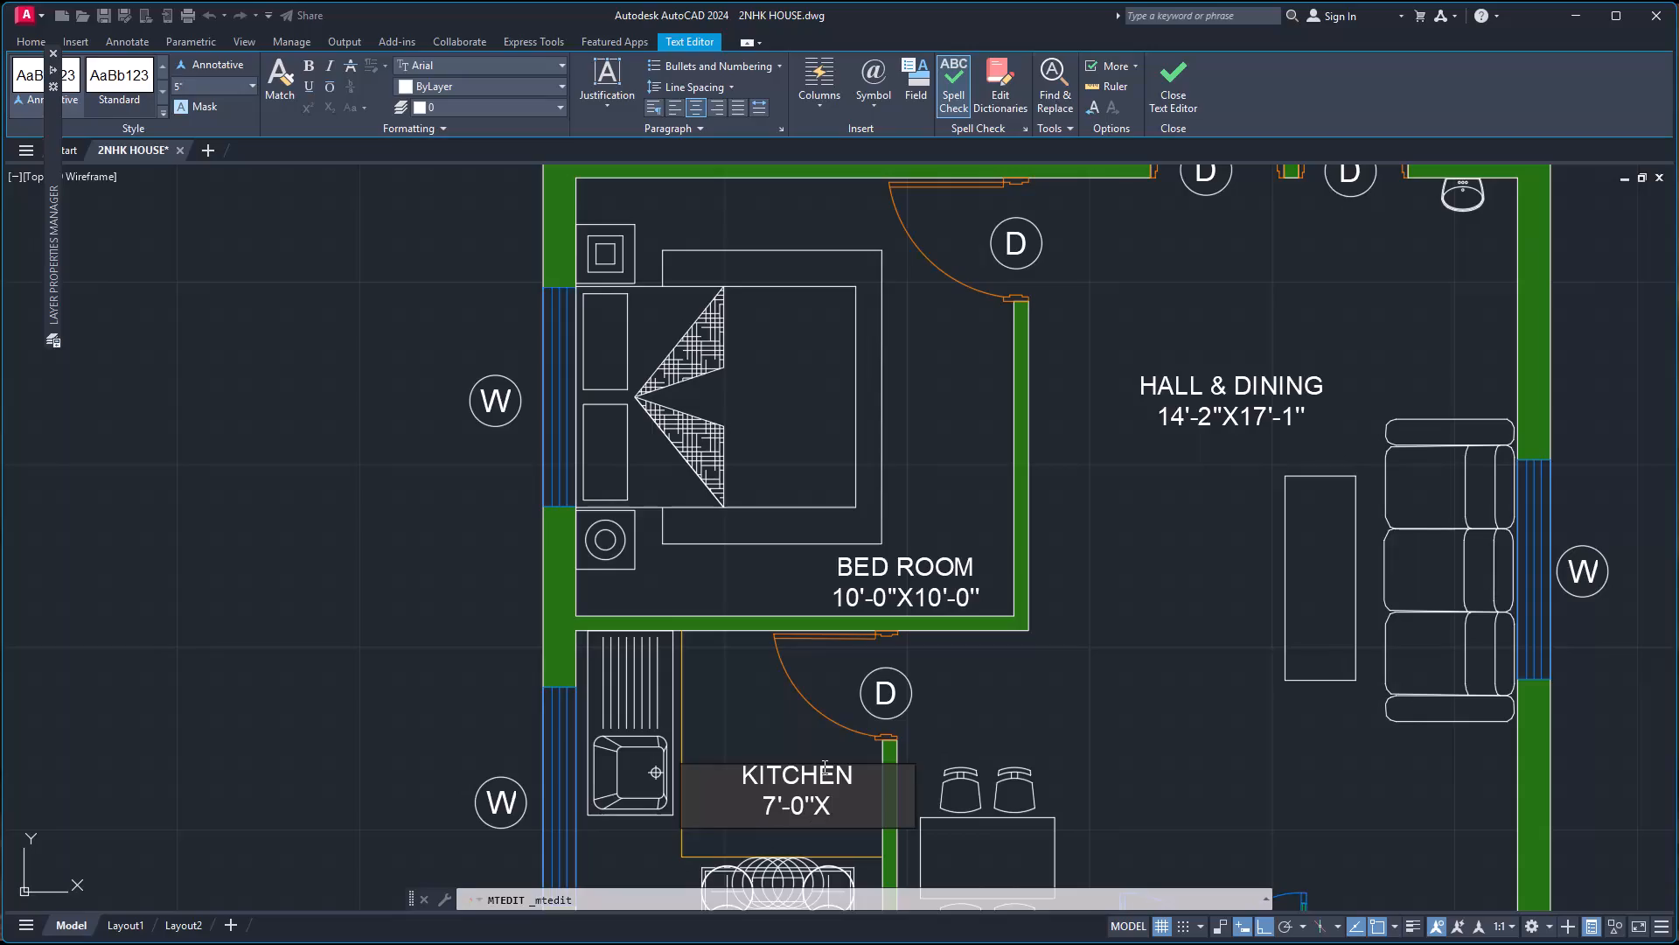
Complete the kitchen label's size line so it reads 7'-0''X7'-7''.
text(7'-)
text(7'')
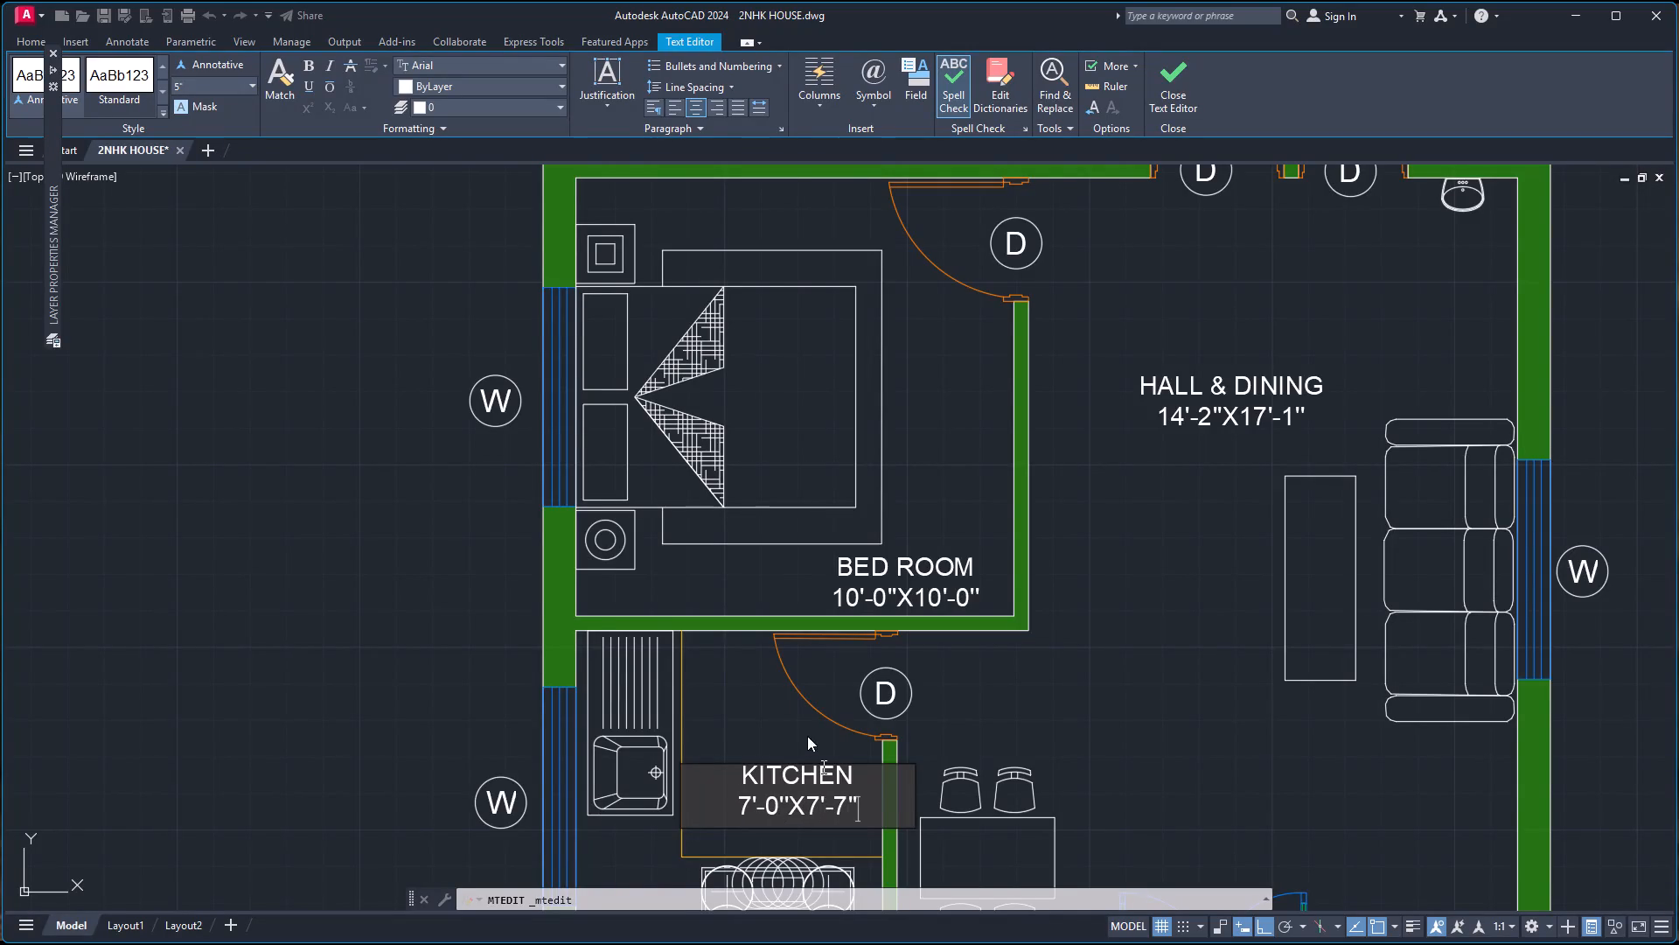
click(1147, 696)
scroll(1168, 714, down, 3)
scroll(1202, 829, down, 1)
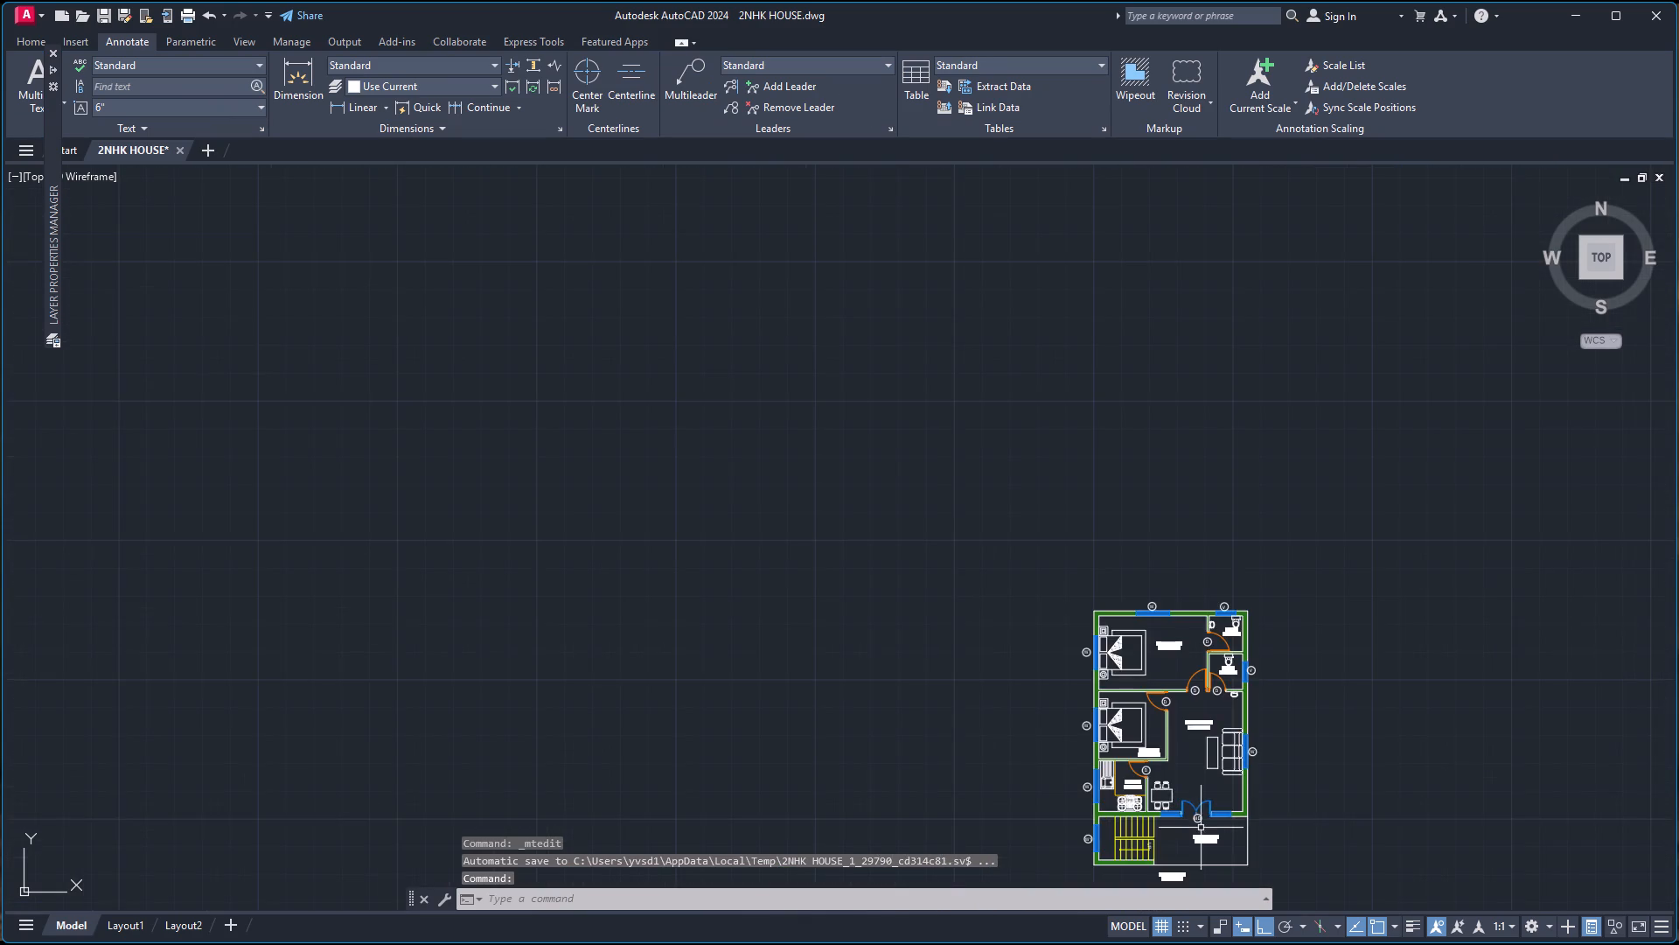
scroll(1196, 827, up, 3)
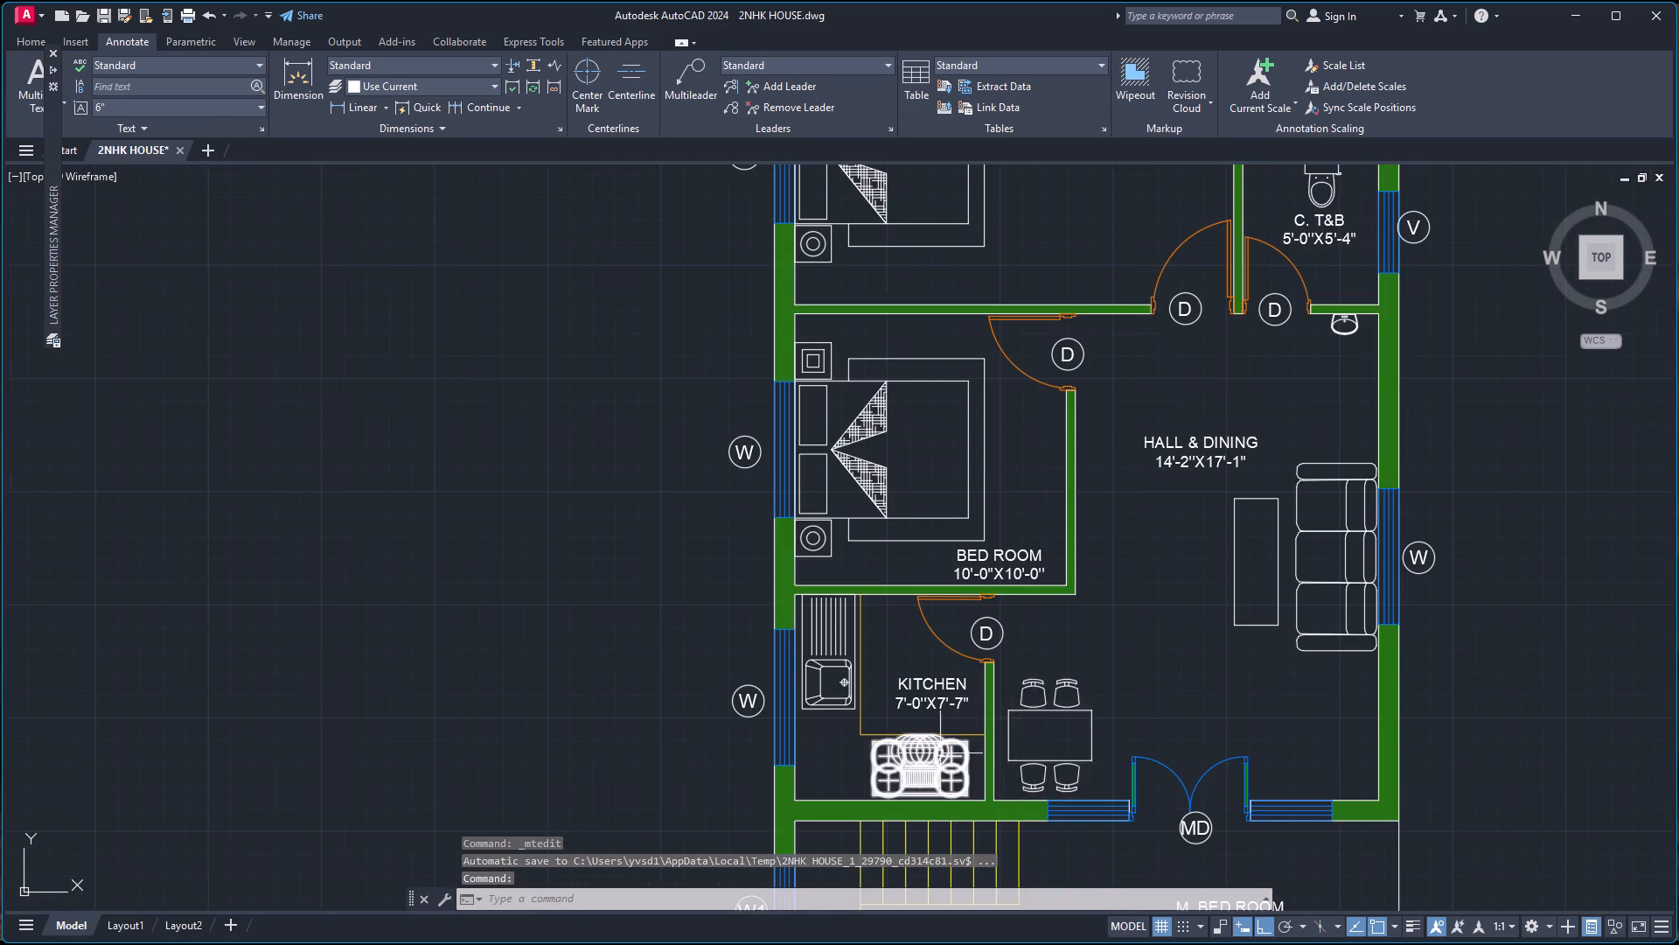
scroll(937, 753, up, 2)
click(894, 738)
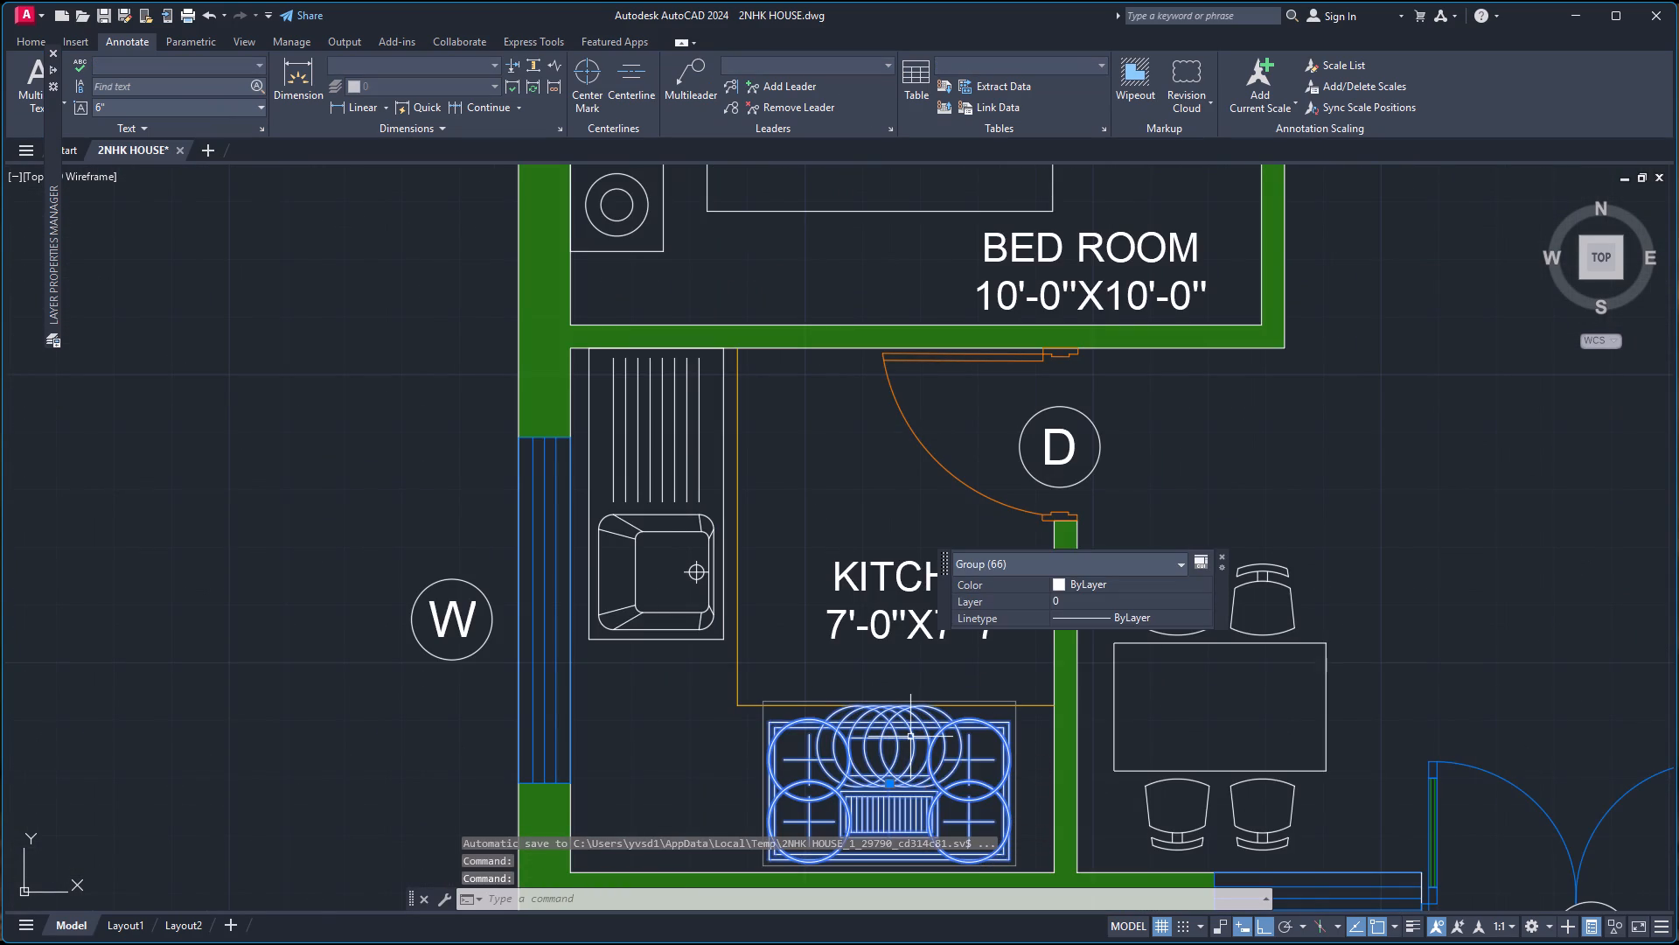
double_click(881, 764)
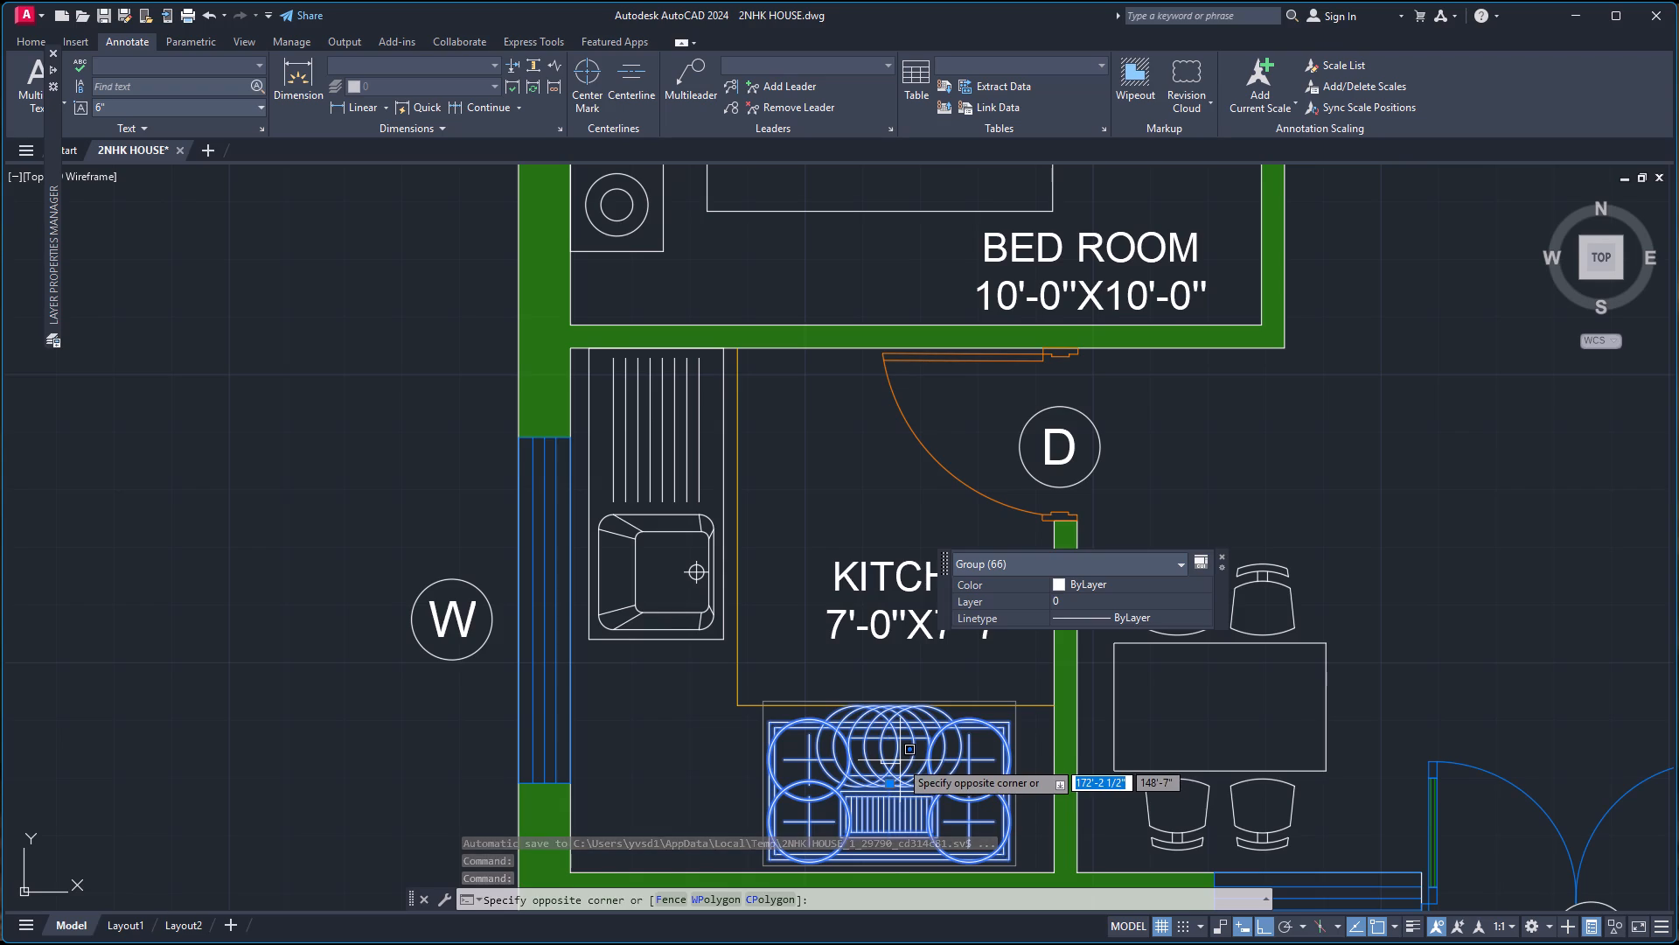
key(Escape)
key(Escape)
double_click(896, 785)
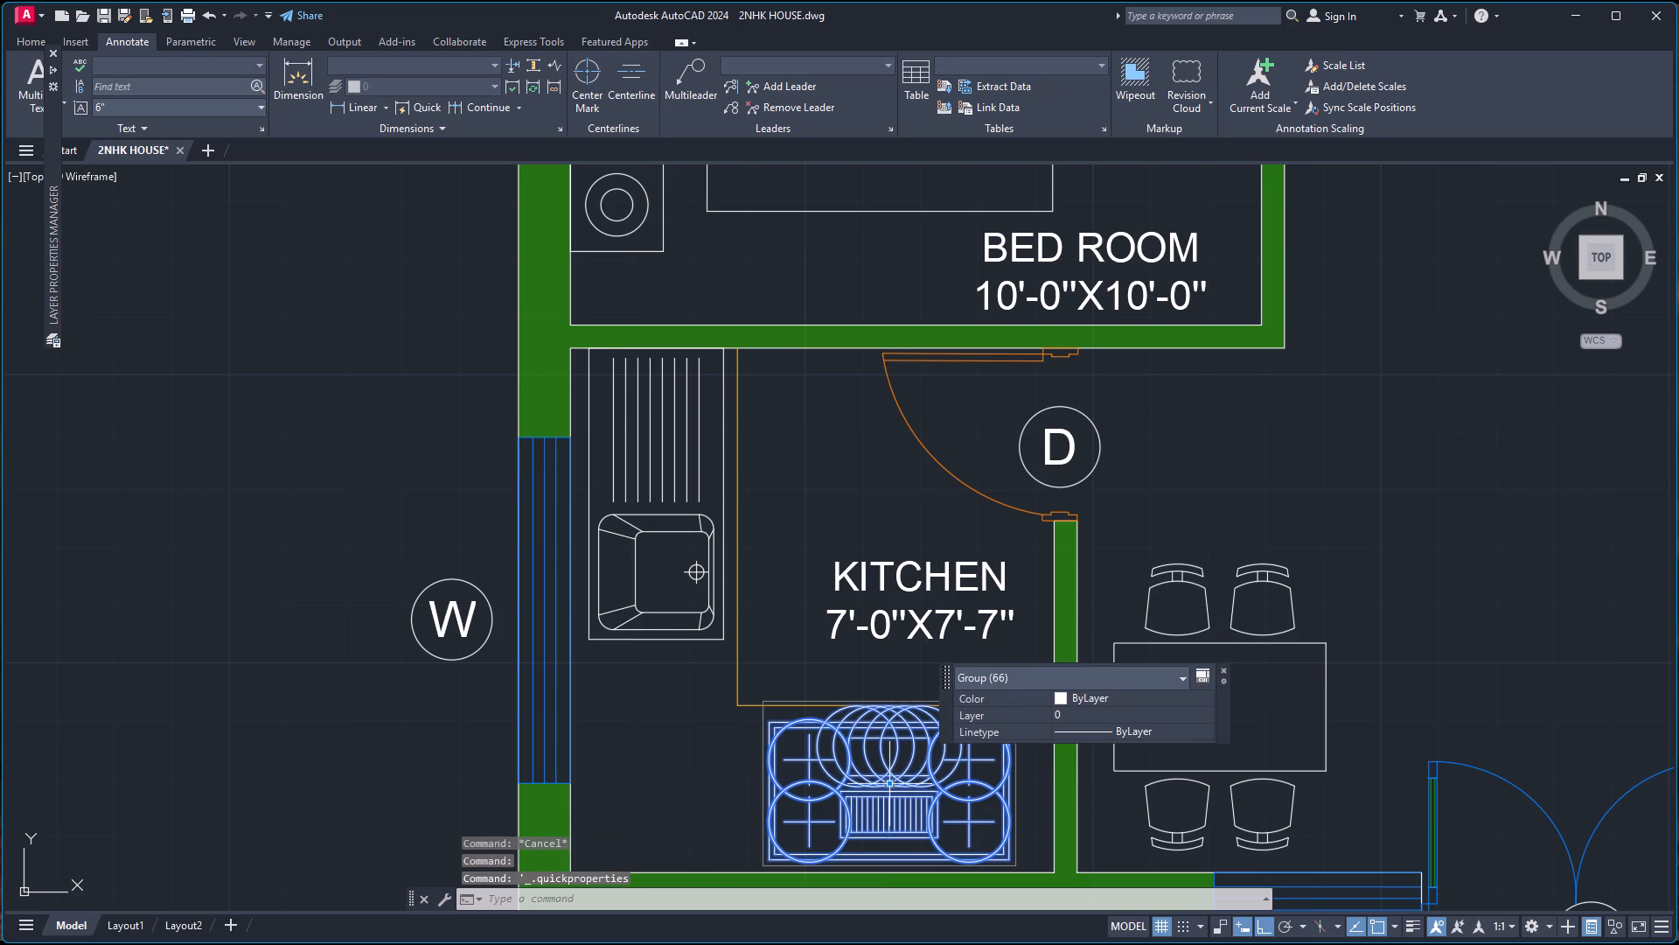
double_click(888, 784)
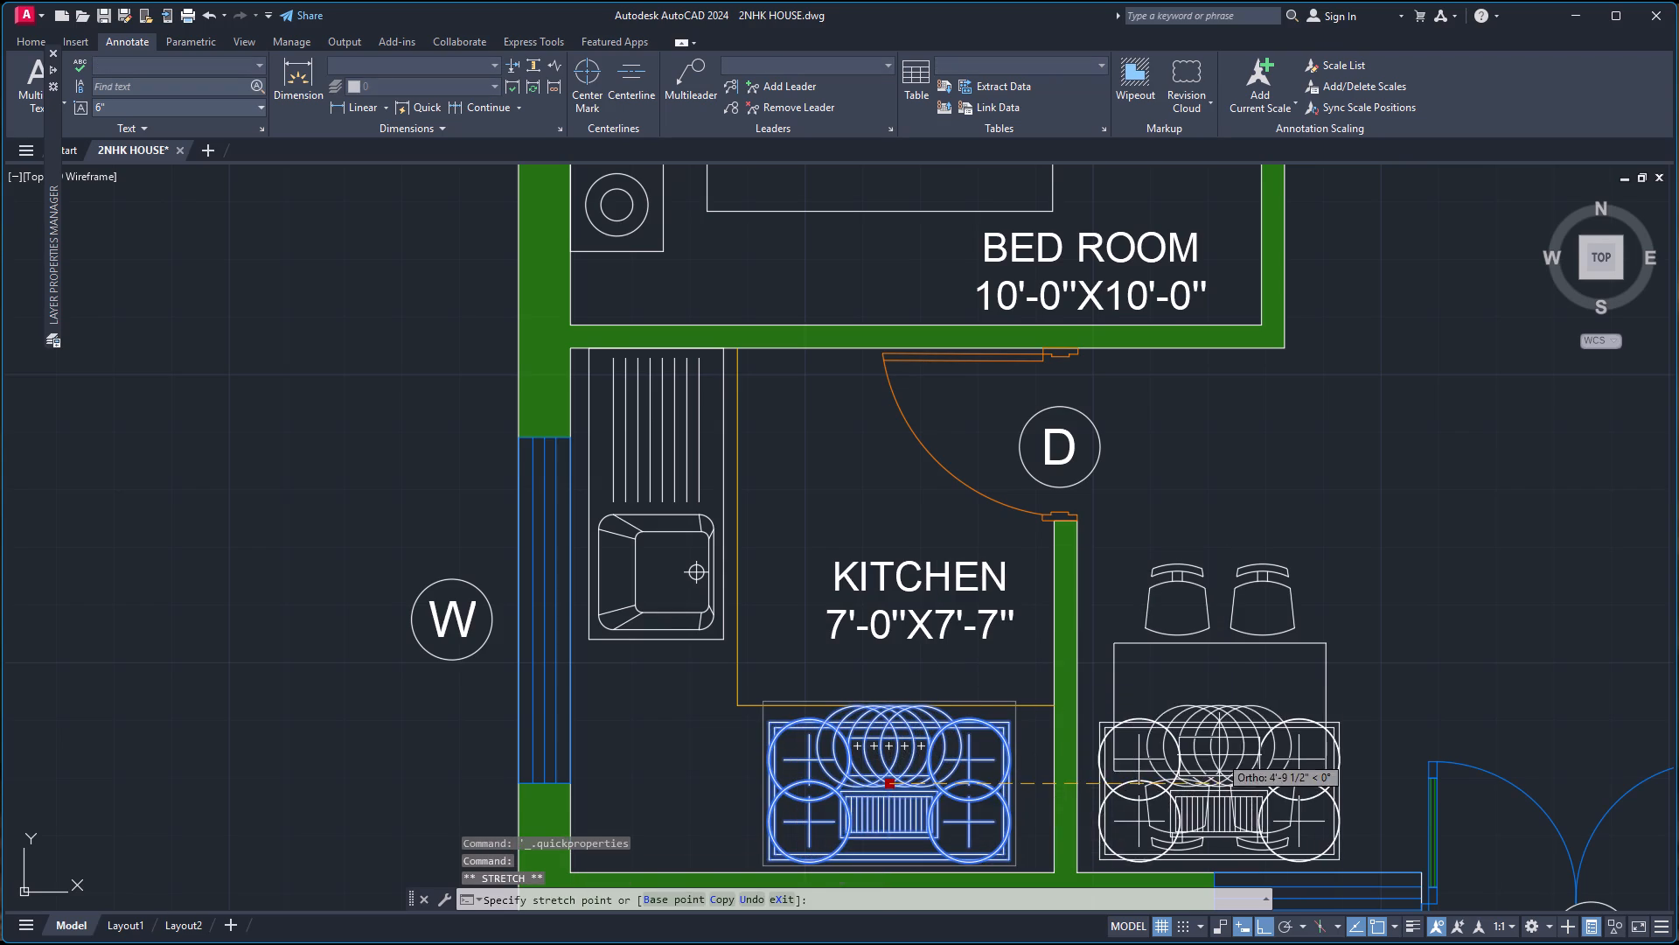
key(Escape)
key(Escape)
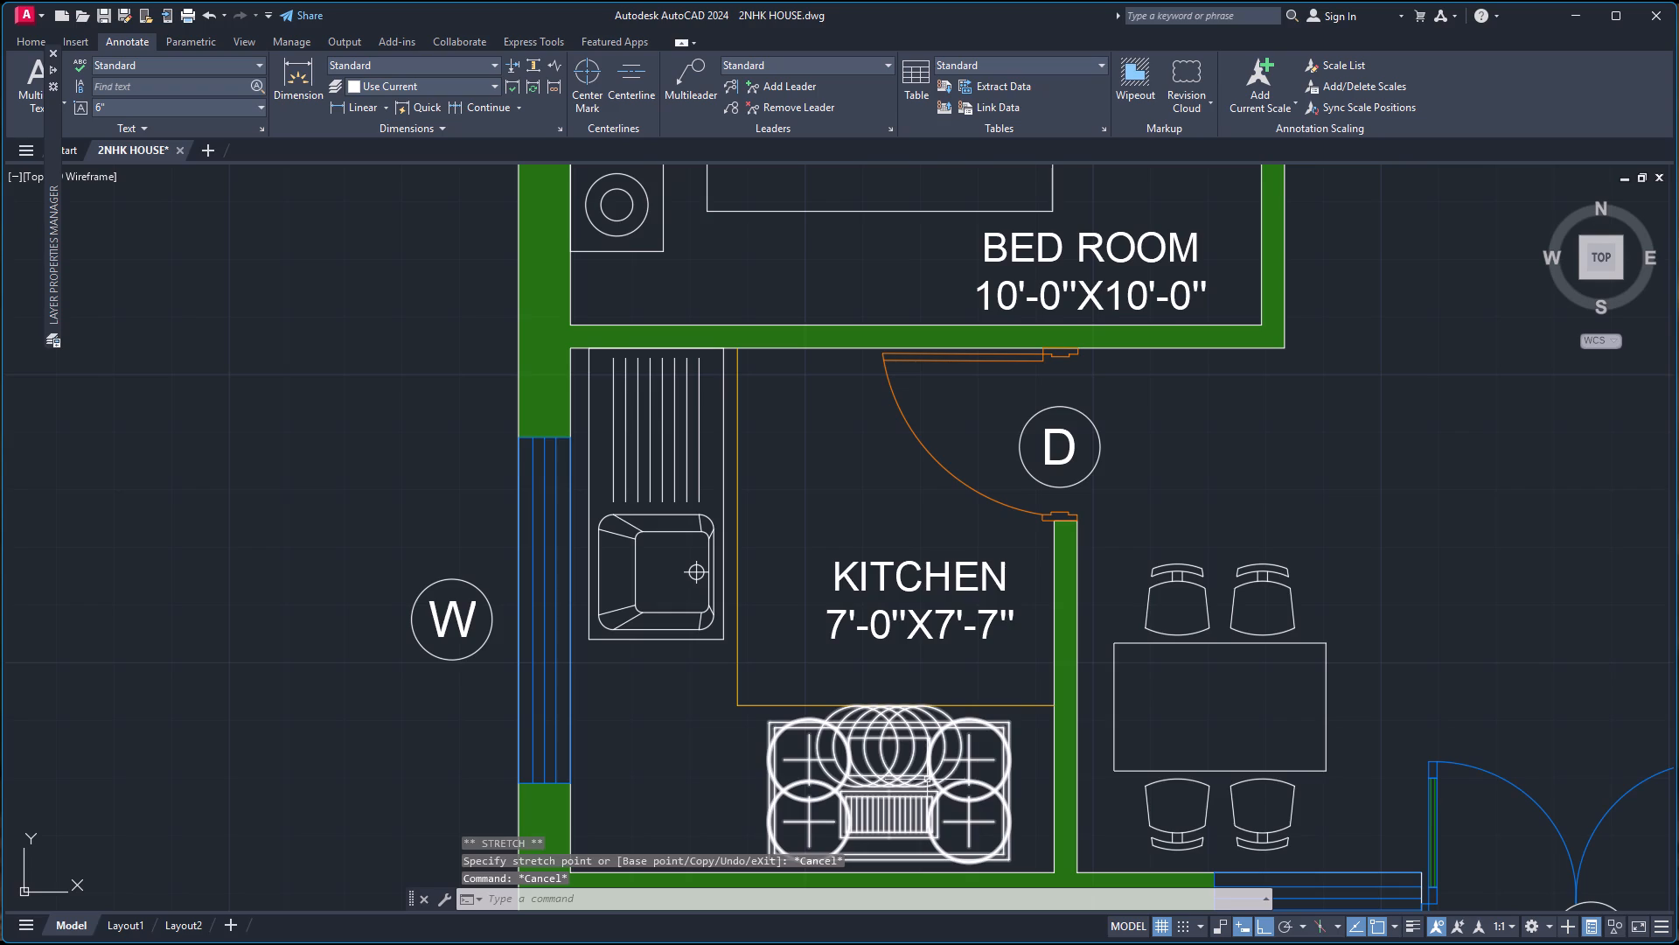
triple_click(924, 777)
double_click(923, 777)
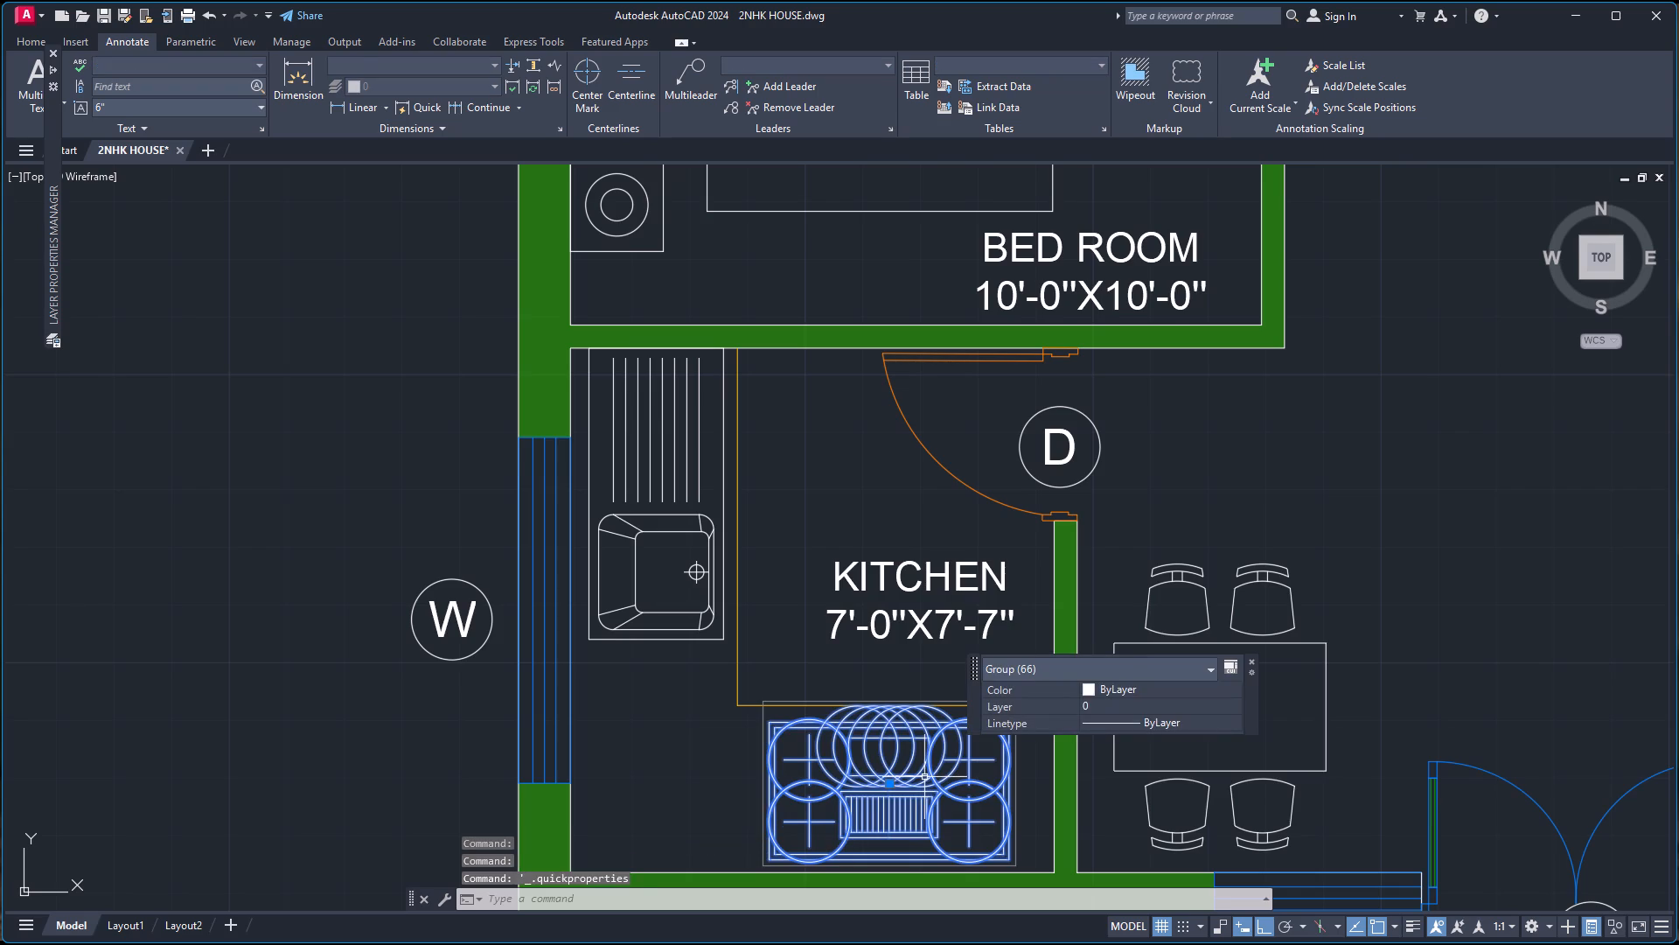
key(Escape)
Ungroup the kitchen stove symbol with the UNGROUP command.
click(928, 776)
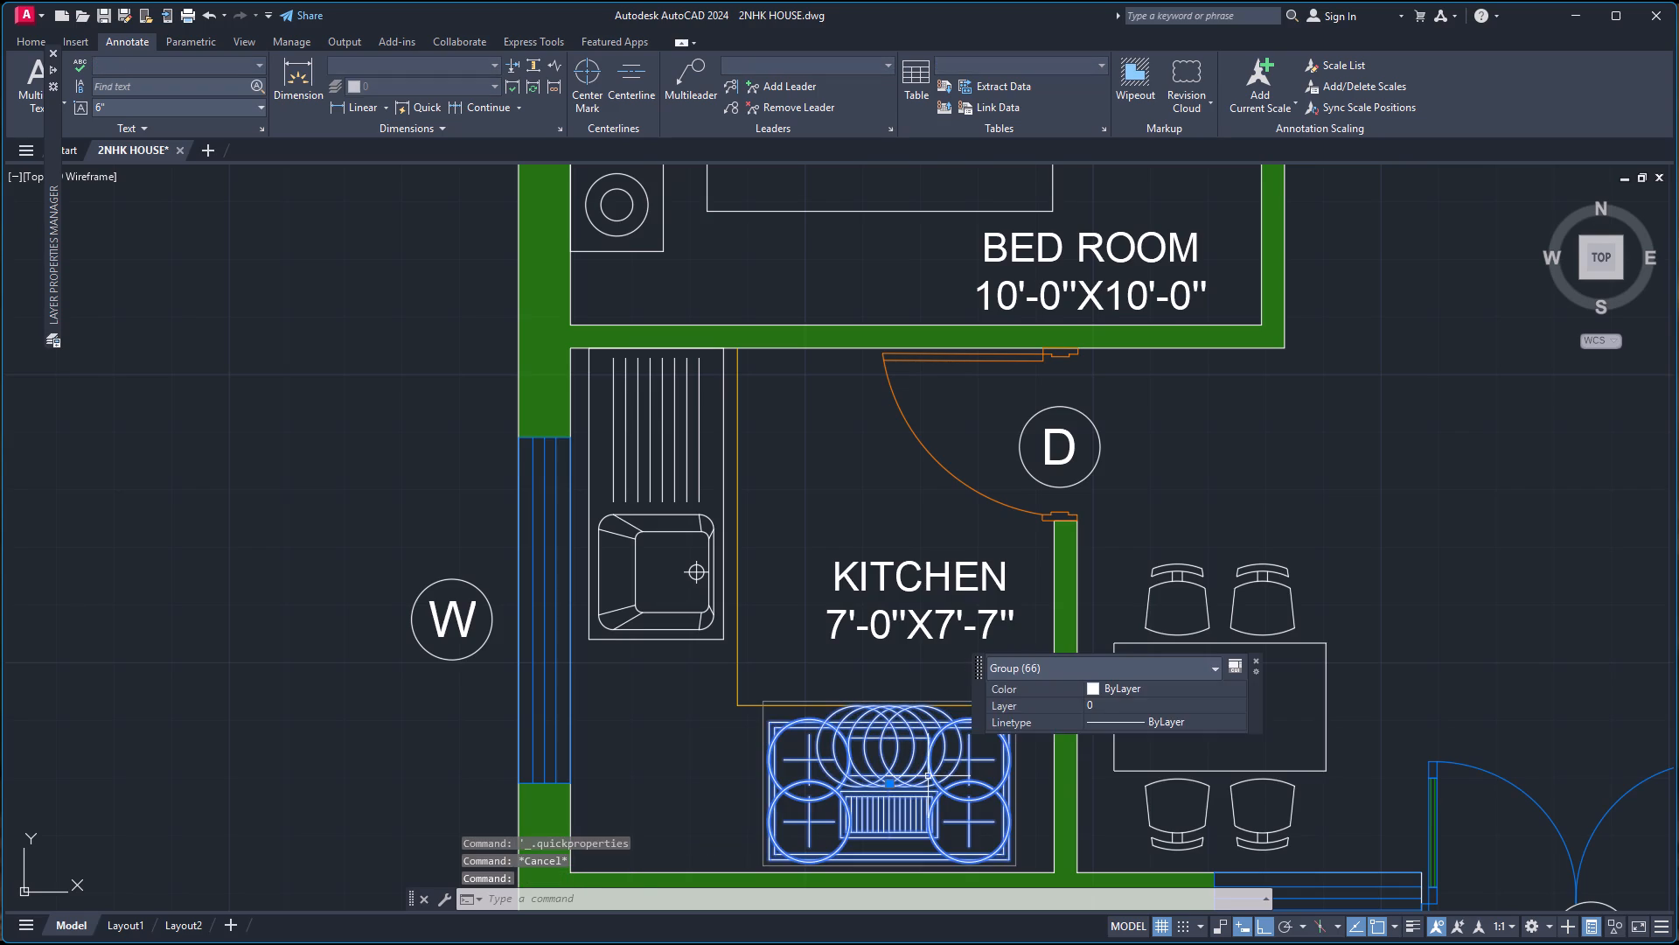
text(UNG)
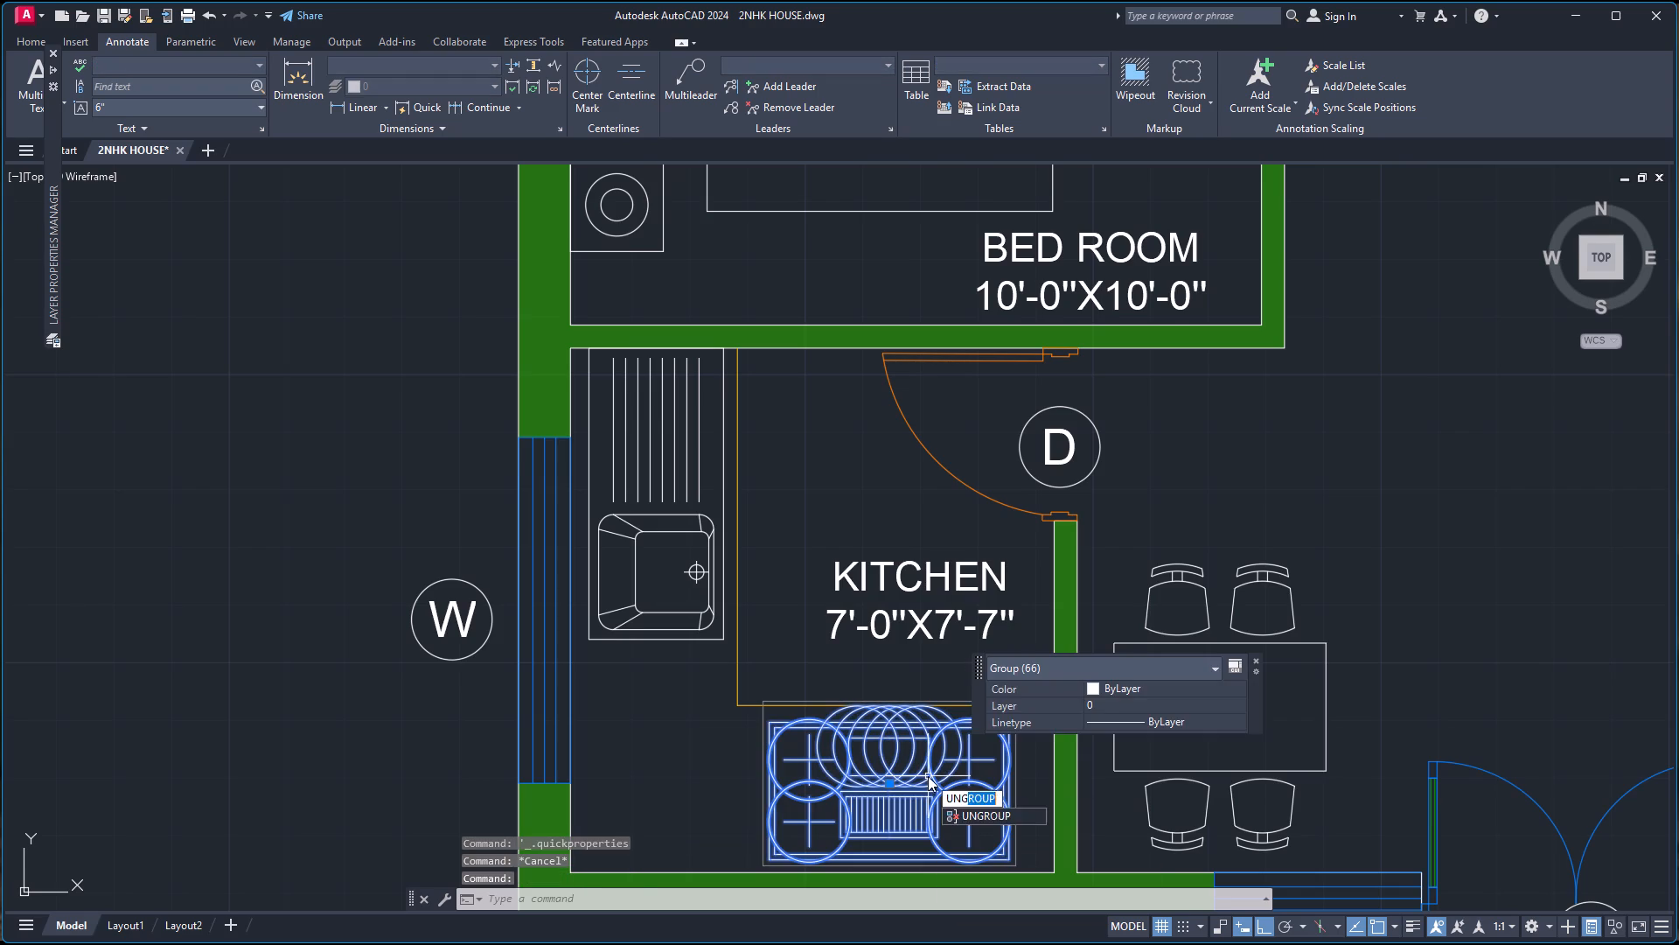
key(Return)
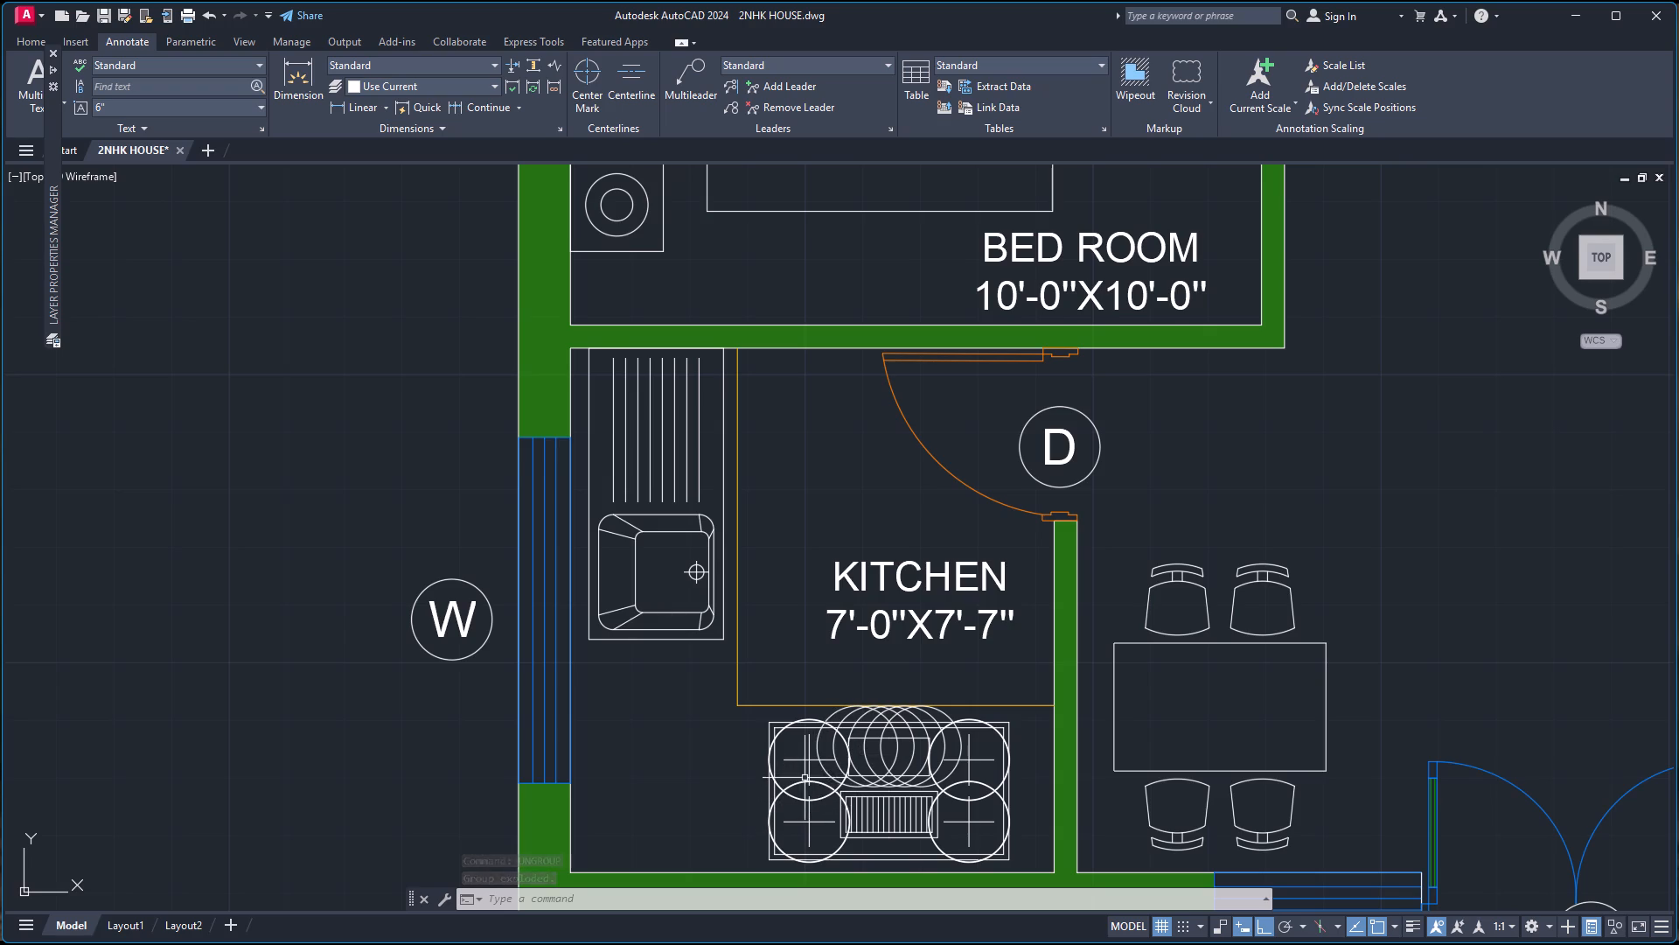
Delete the five overlapping circles between the two upper burners of the stove.
click(930, 783)
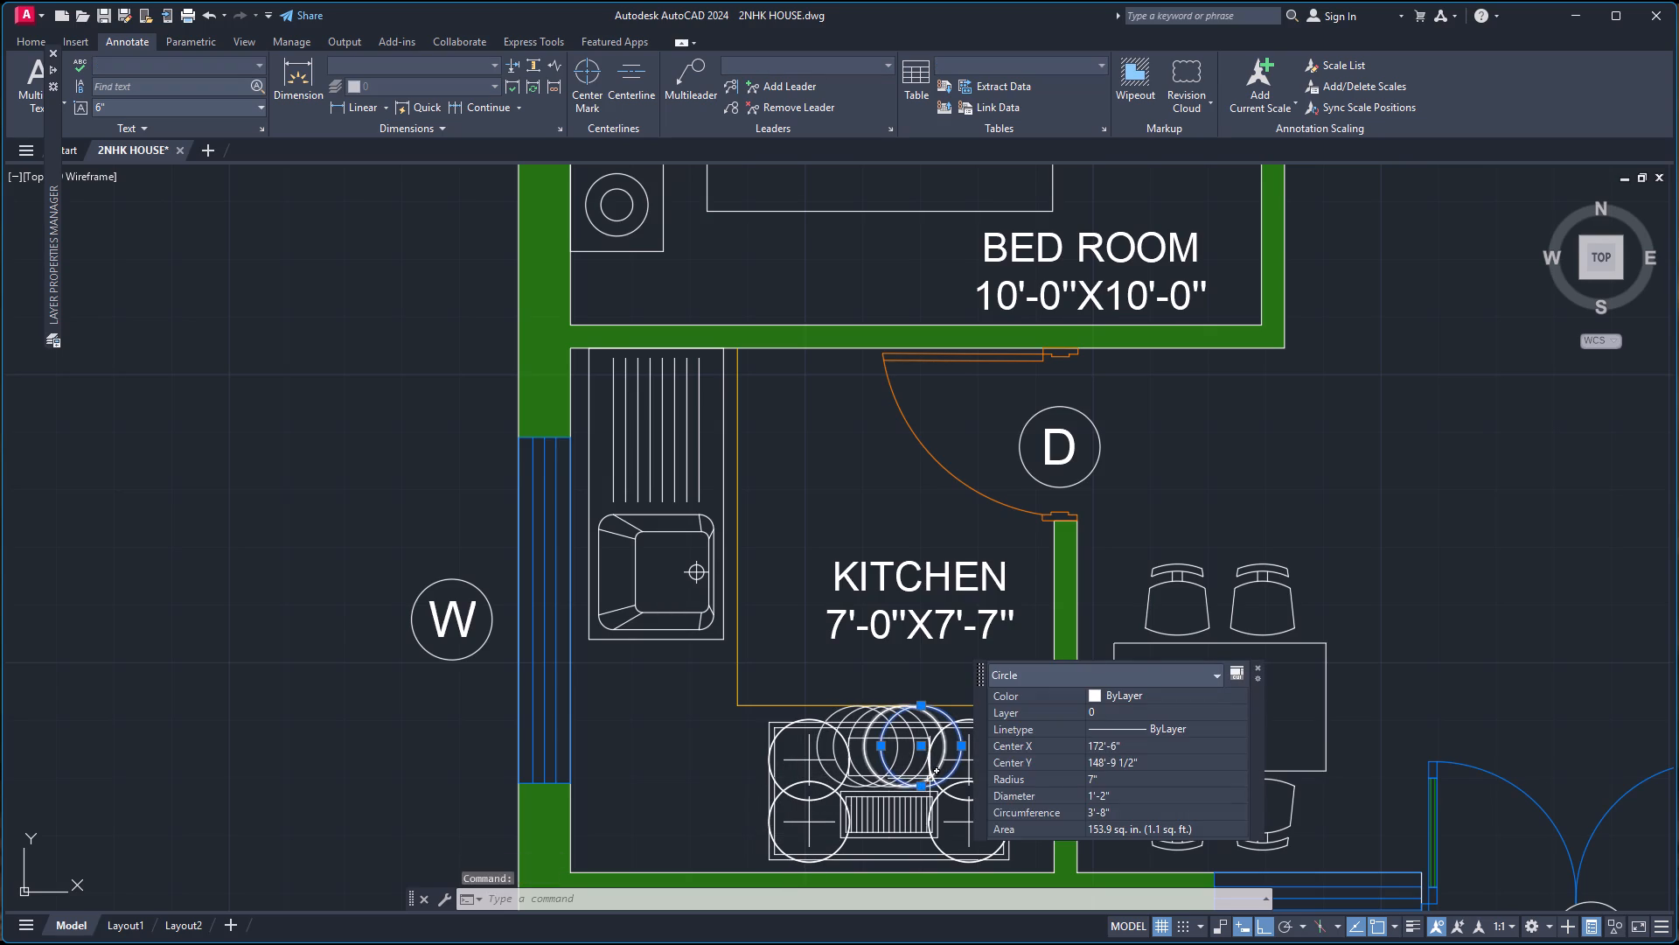
click(928, 779)
click(916, 776)
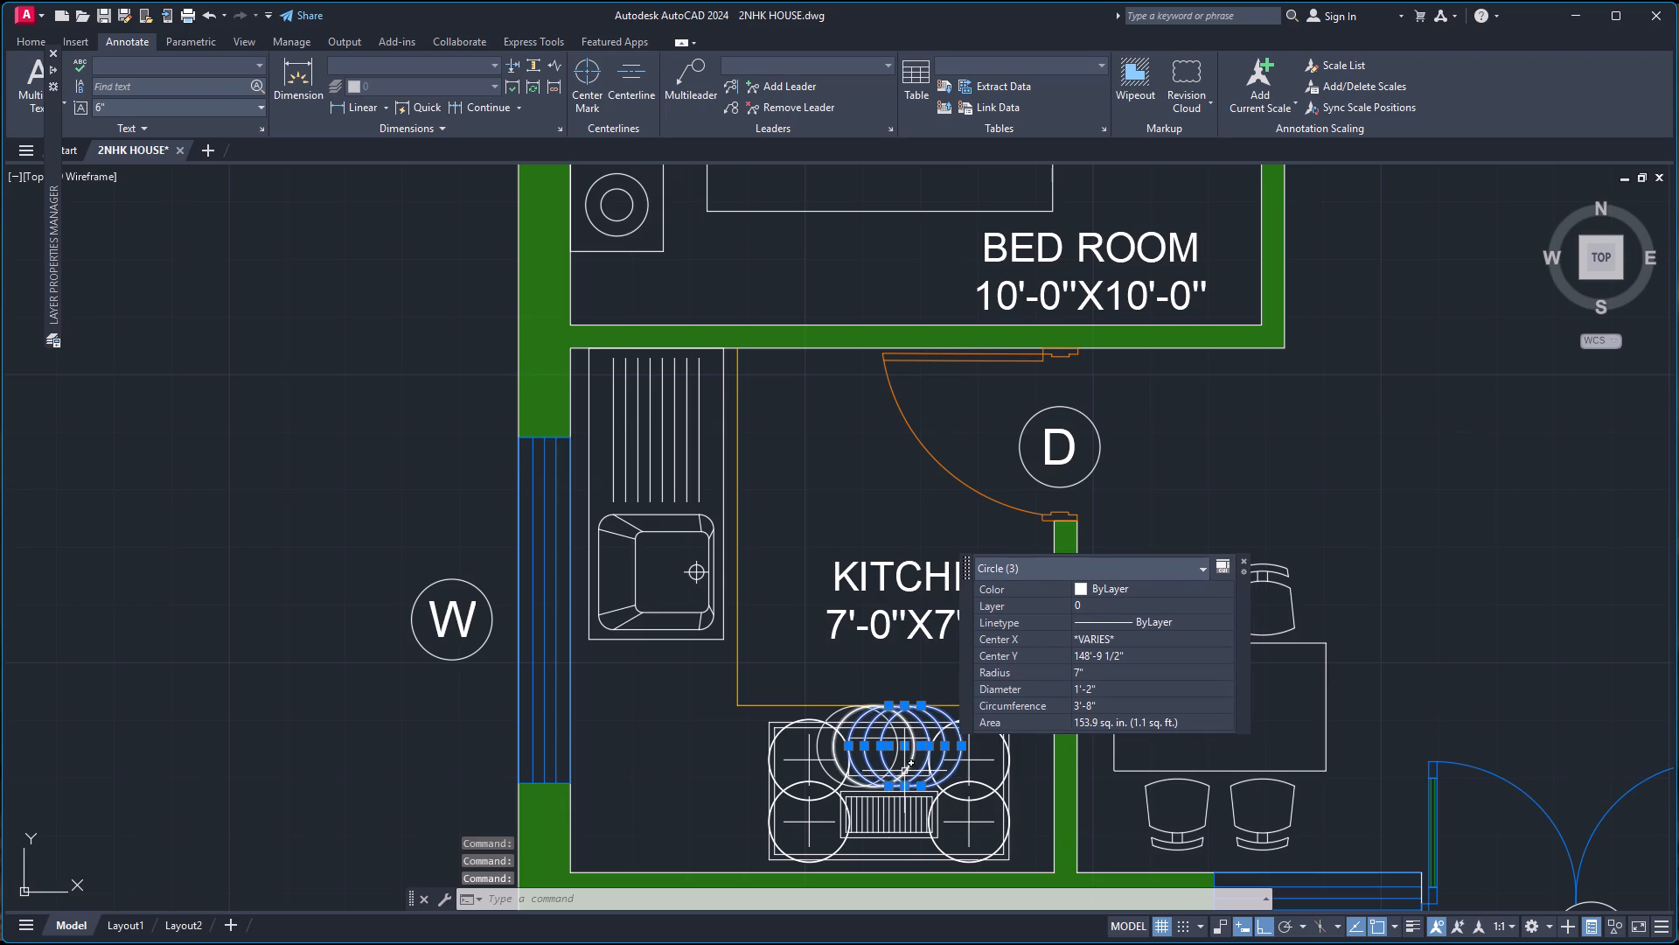
click(904, 771)
click(890, 766)
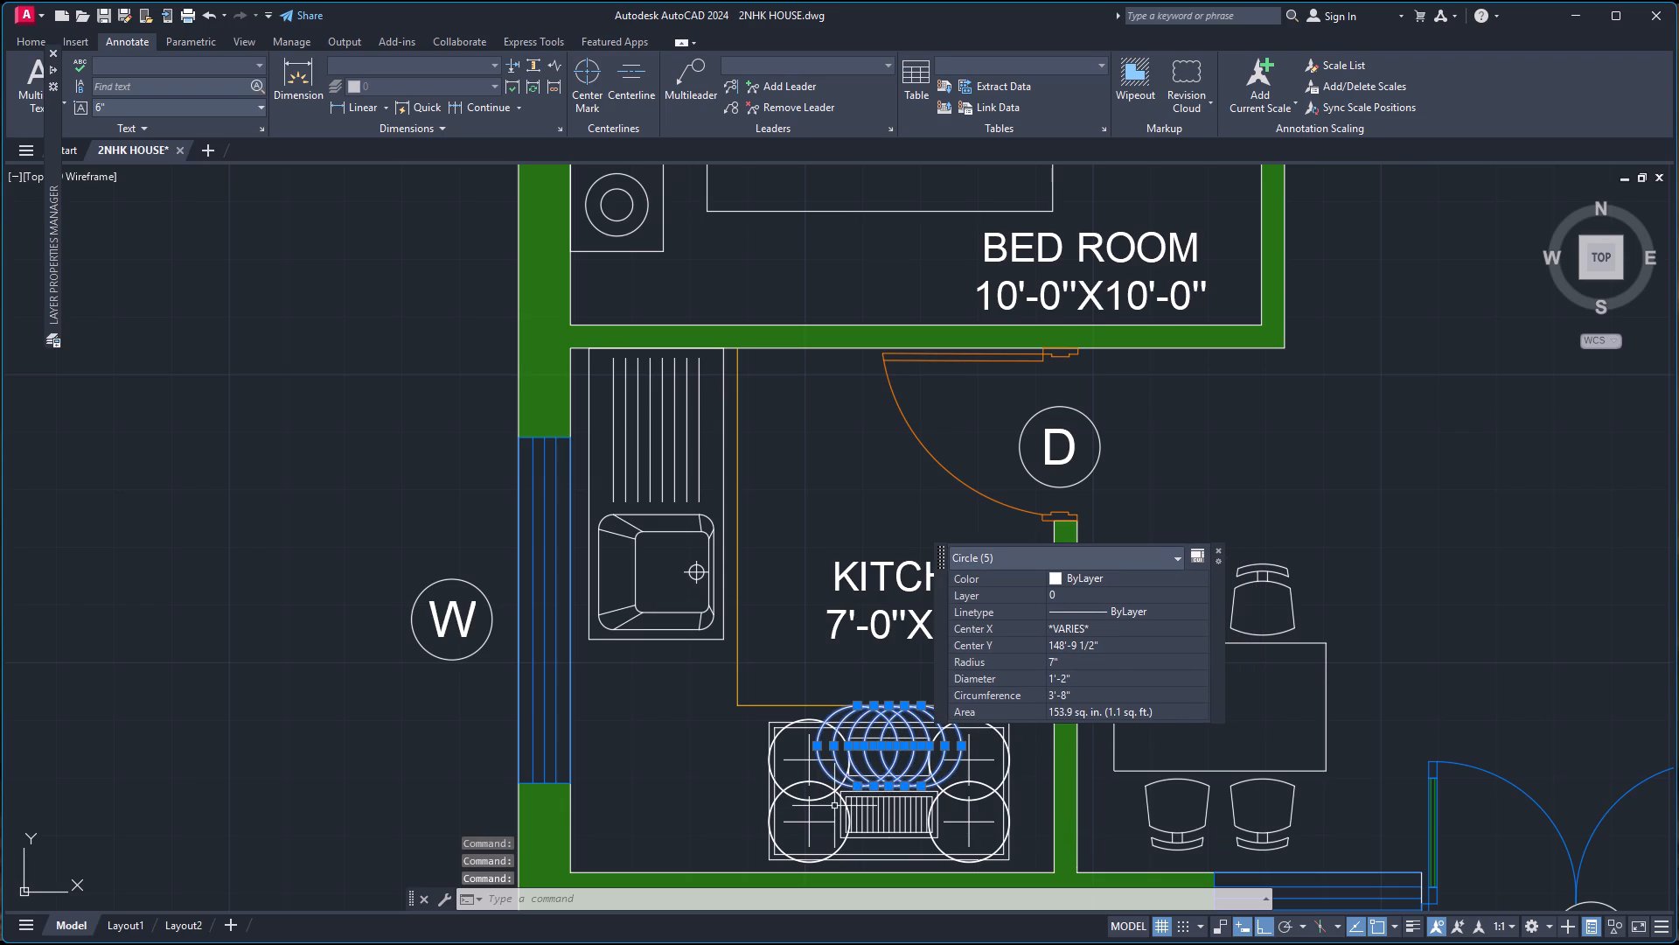
key(Delete)
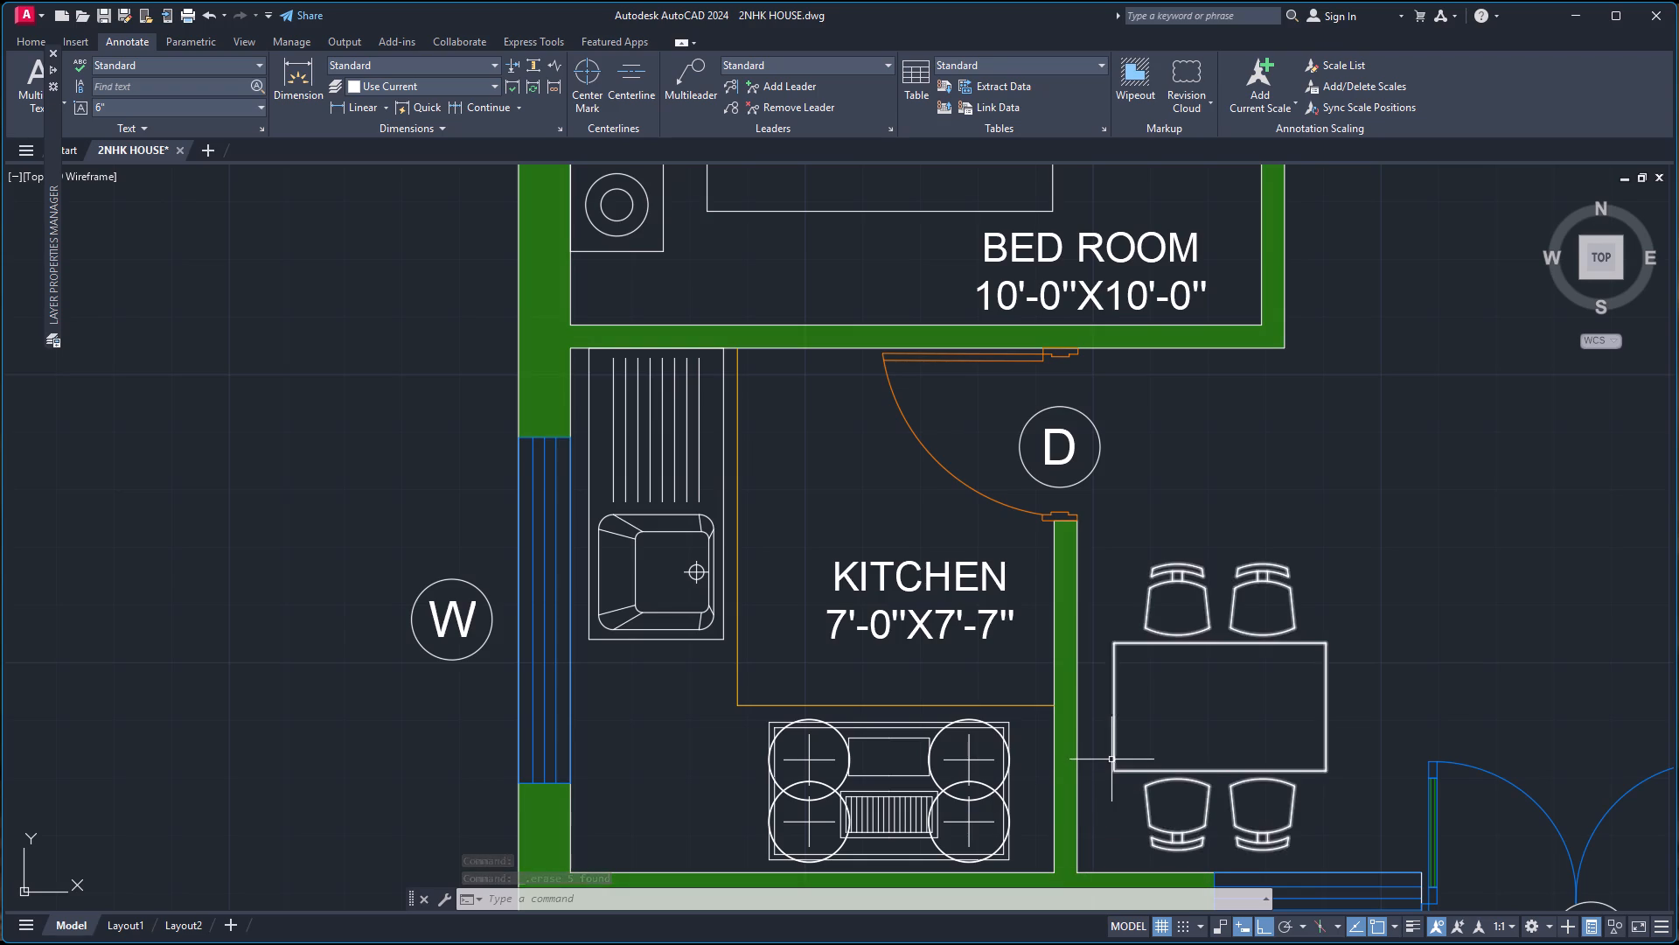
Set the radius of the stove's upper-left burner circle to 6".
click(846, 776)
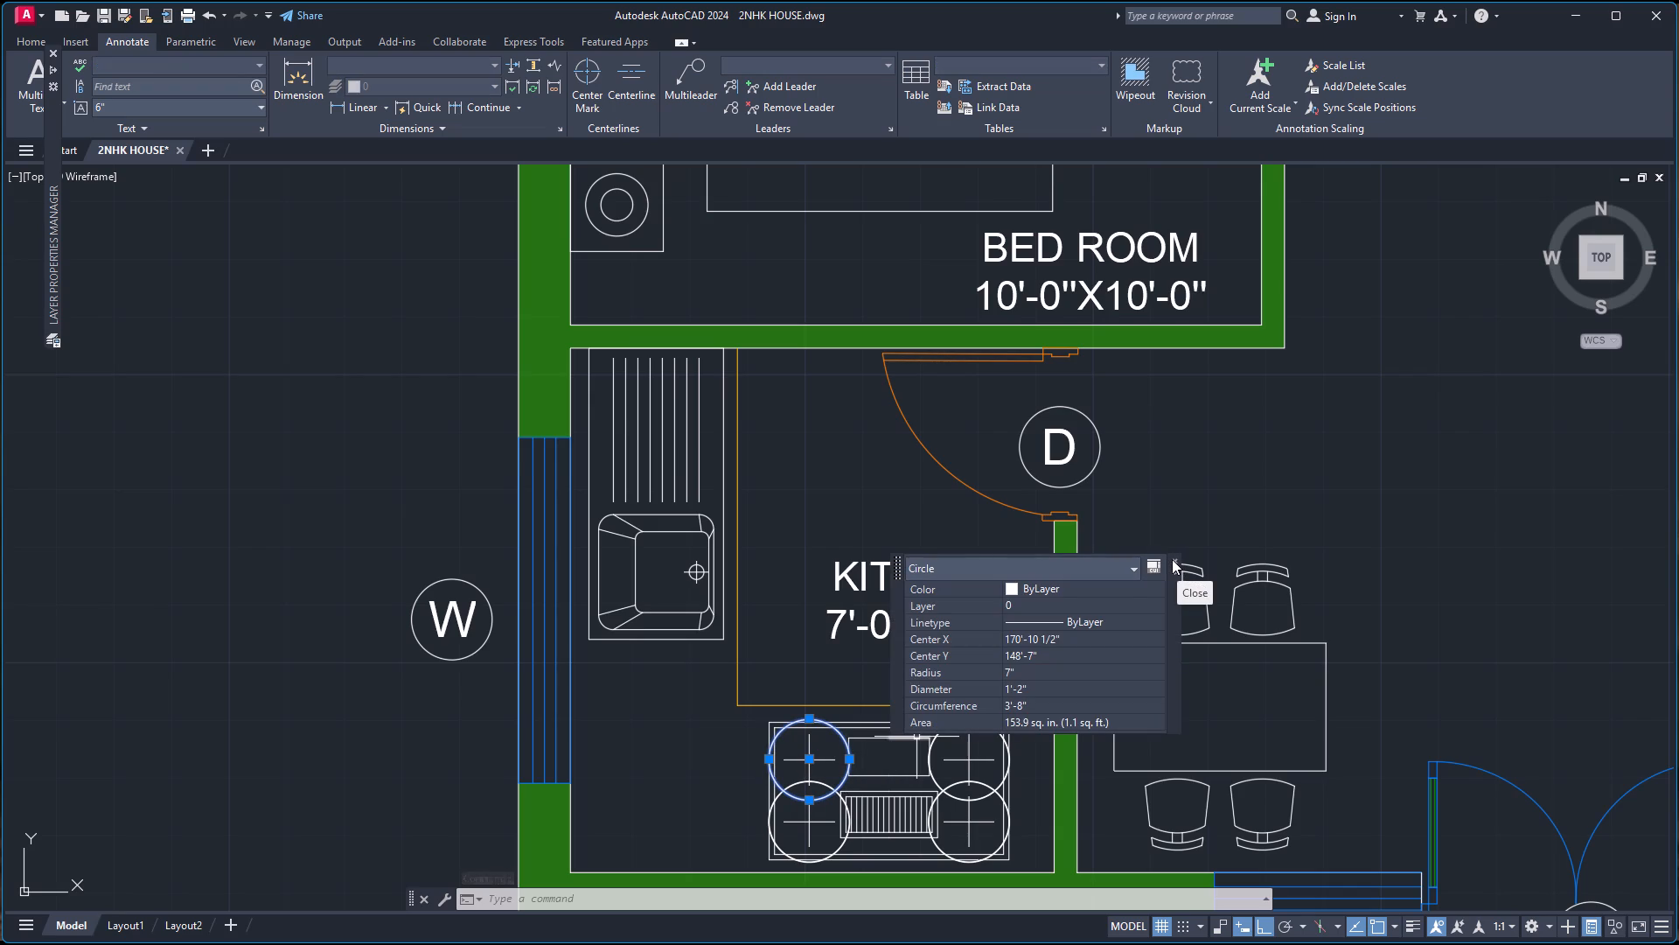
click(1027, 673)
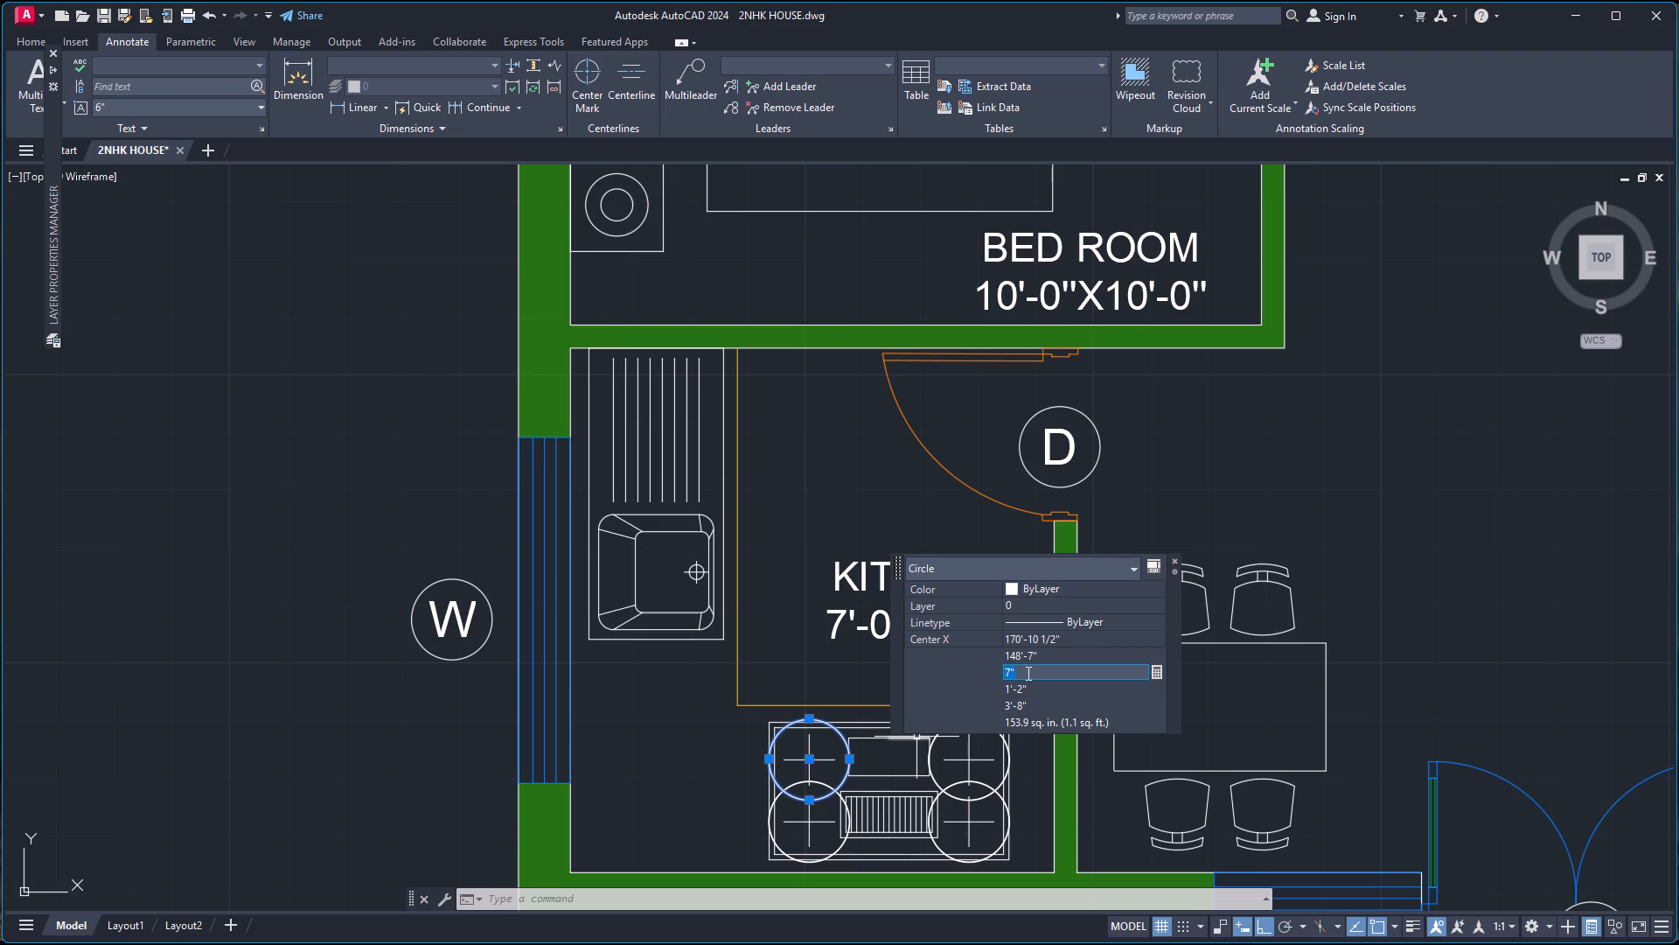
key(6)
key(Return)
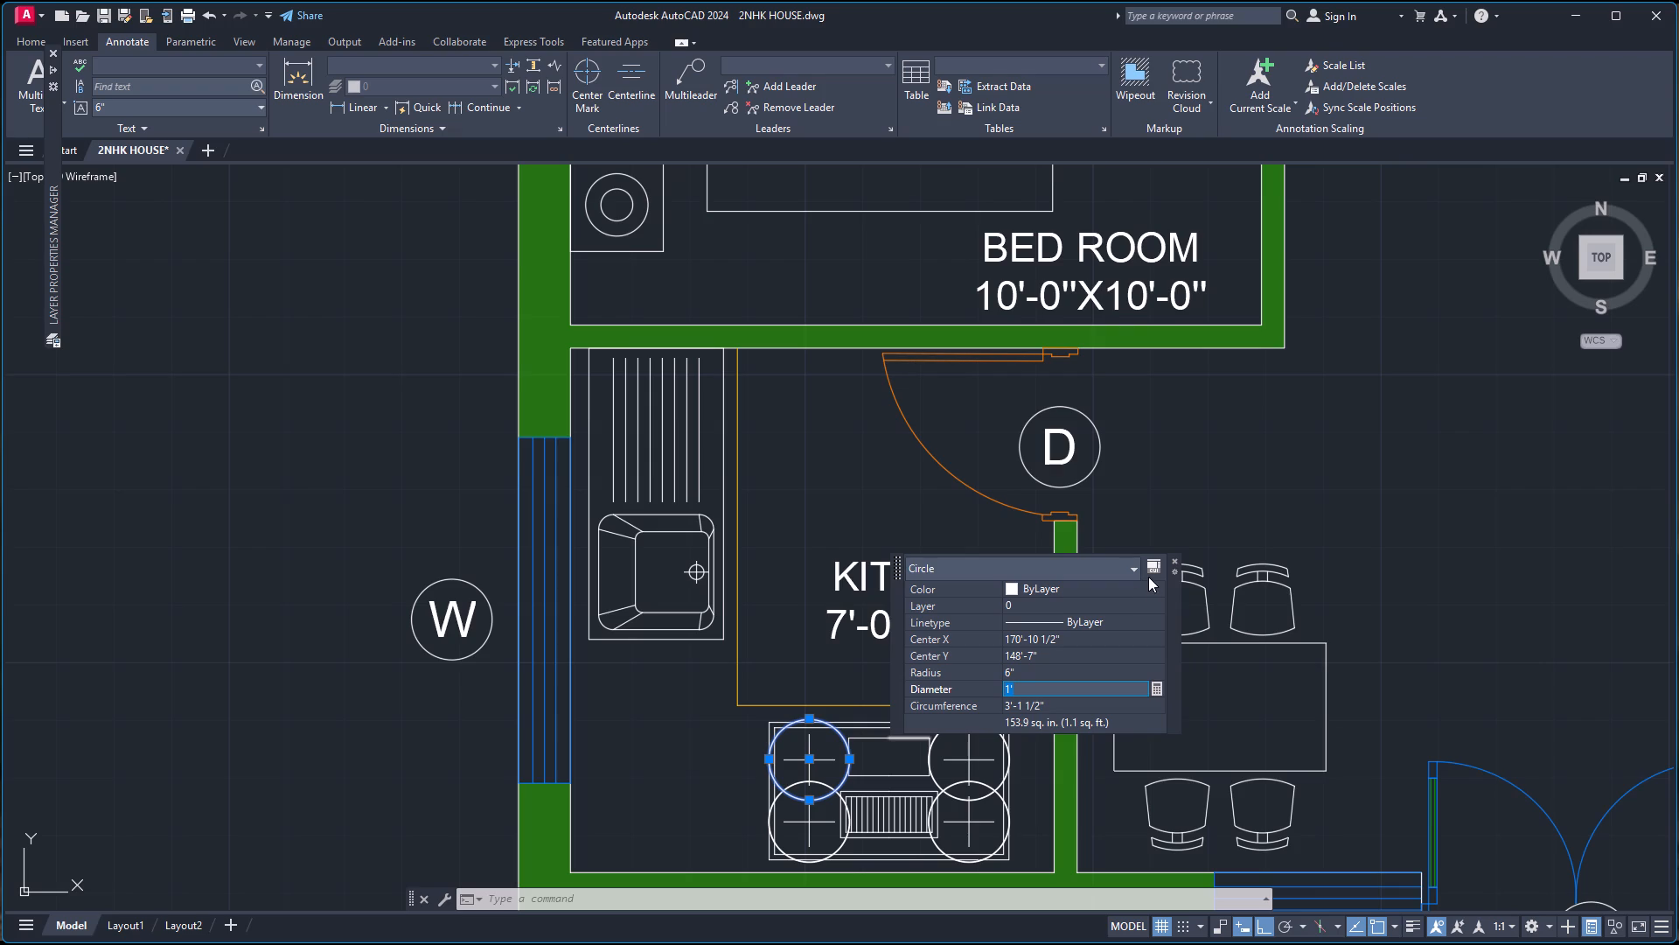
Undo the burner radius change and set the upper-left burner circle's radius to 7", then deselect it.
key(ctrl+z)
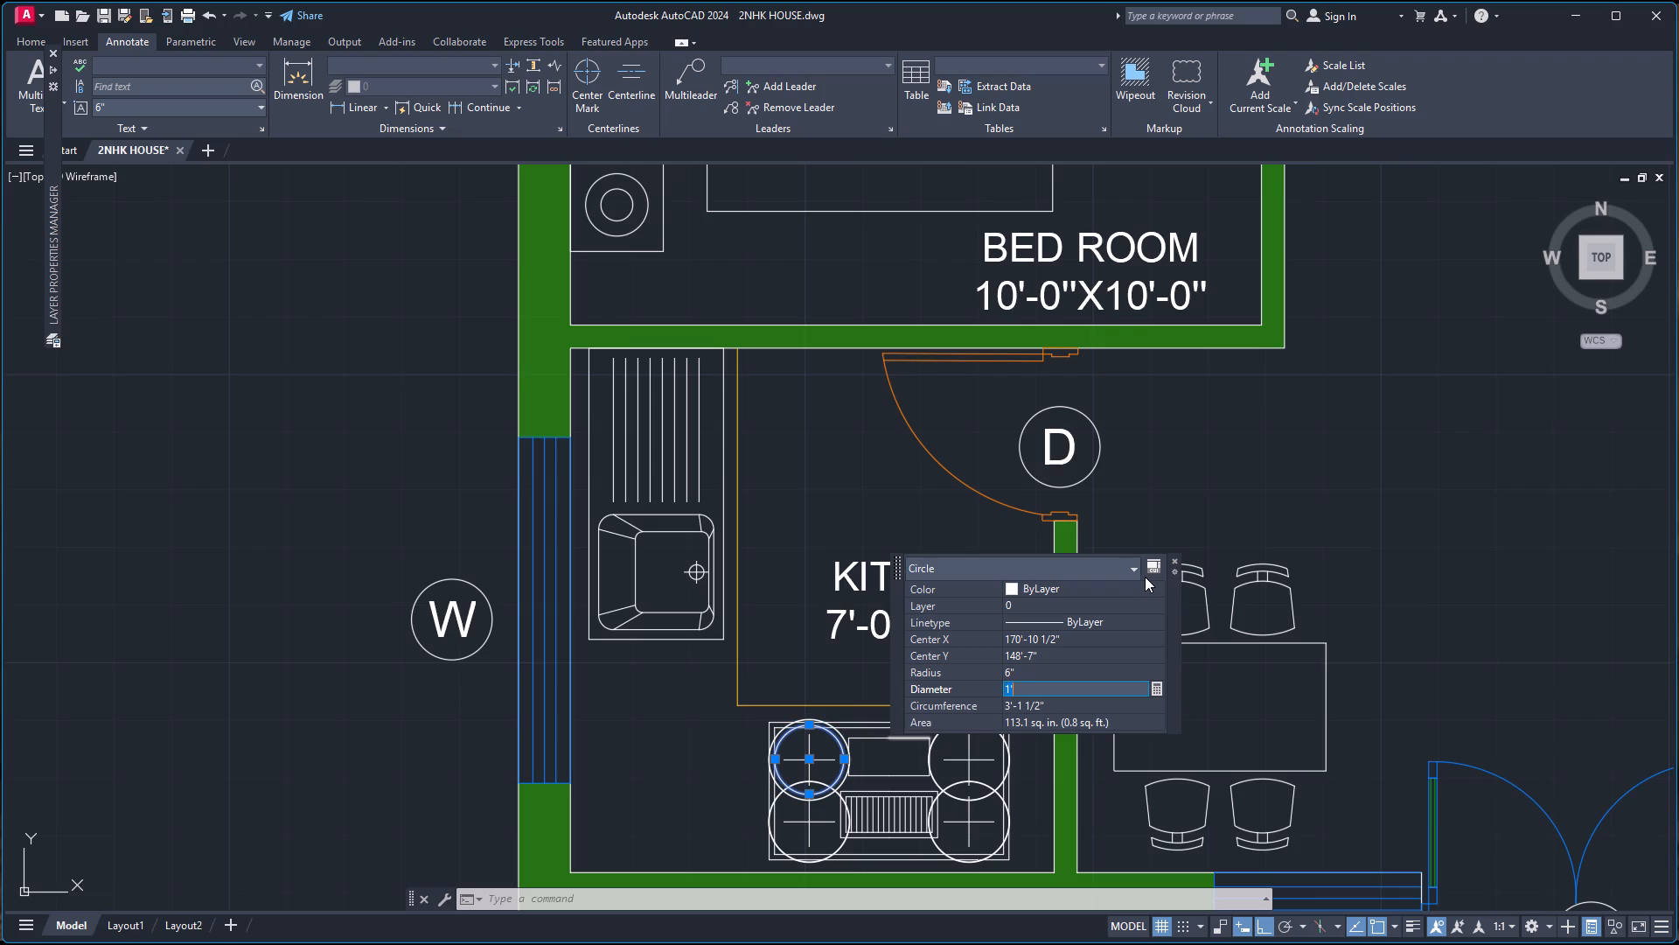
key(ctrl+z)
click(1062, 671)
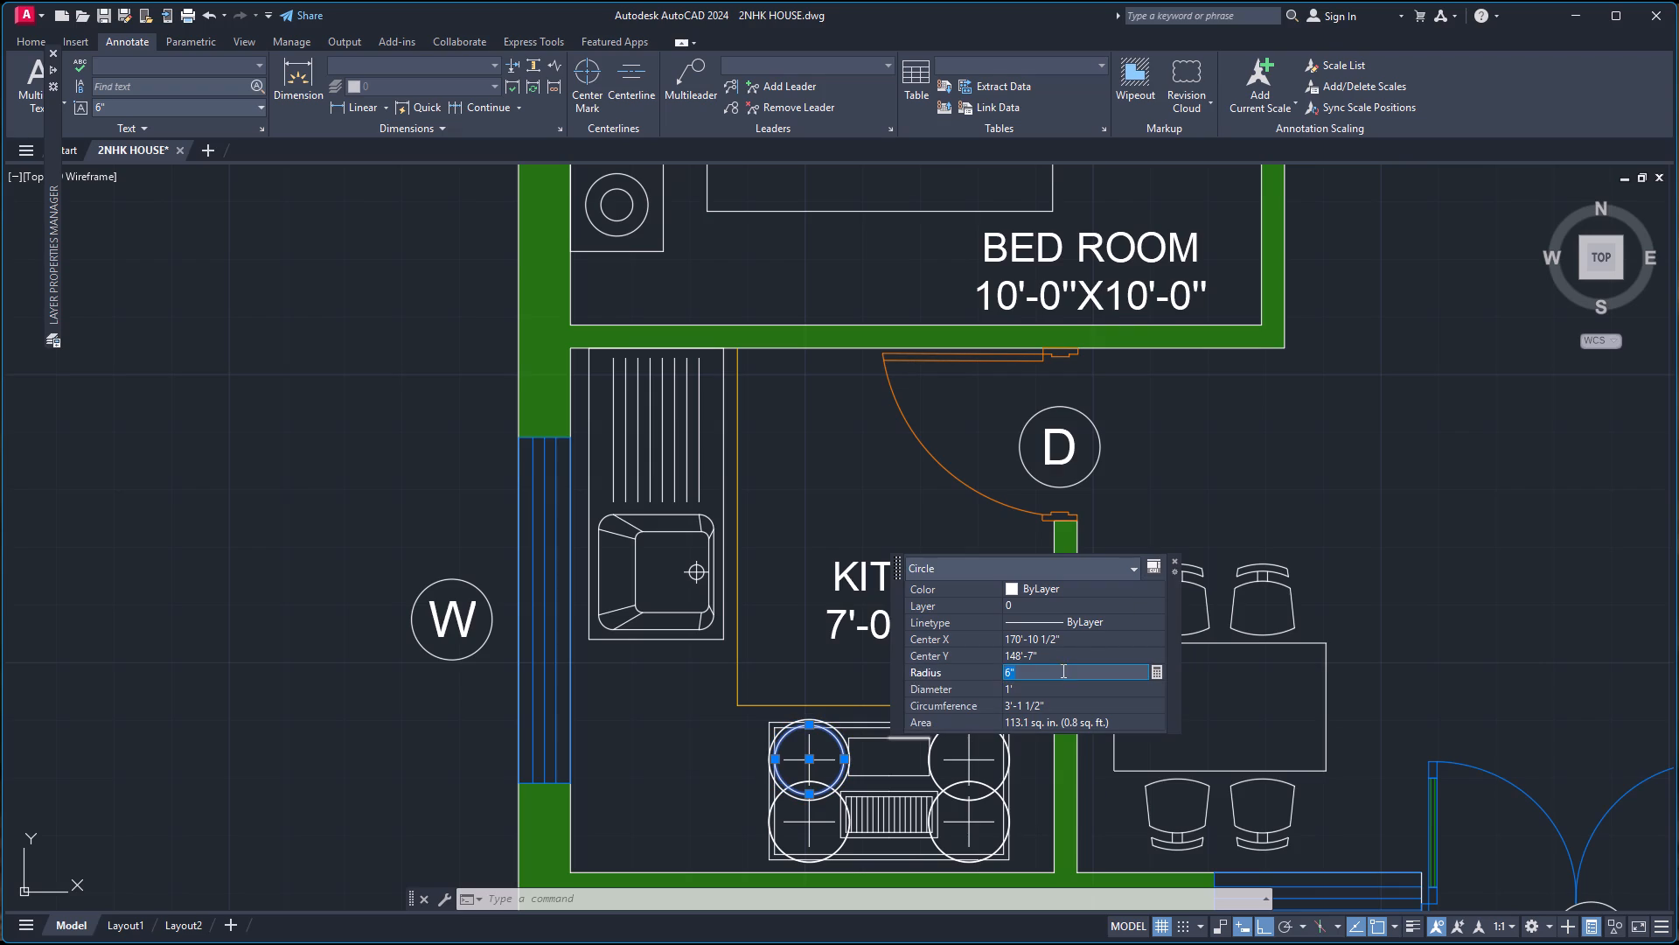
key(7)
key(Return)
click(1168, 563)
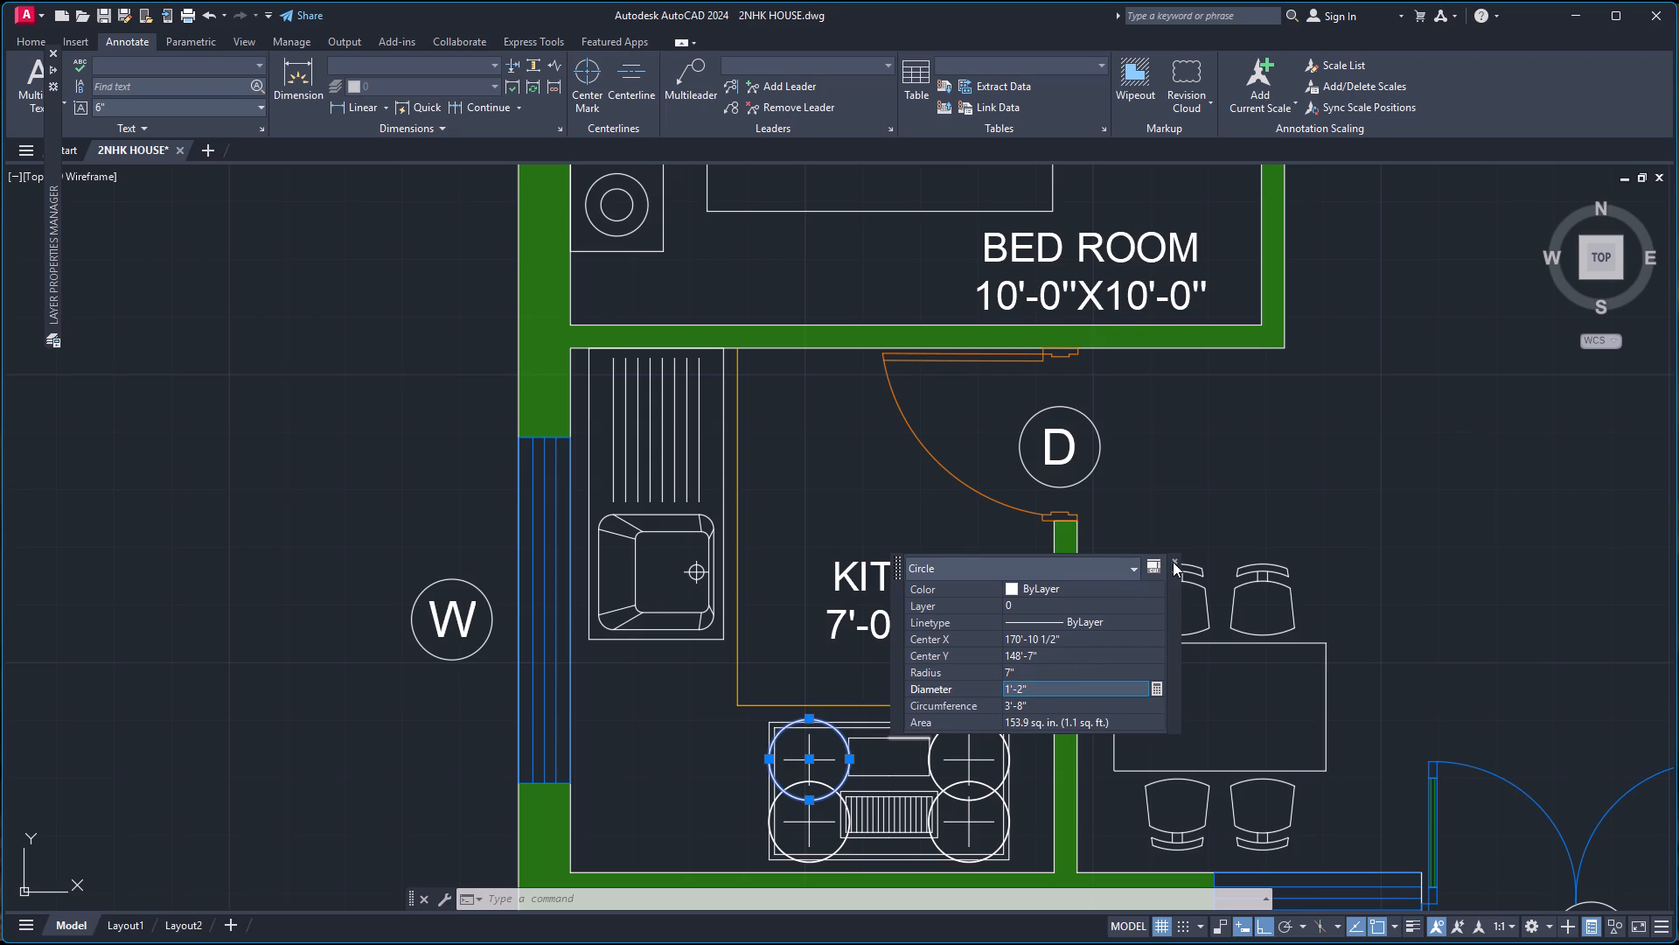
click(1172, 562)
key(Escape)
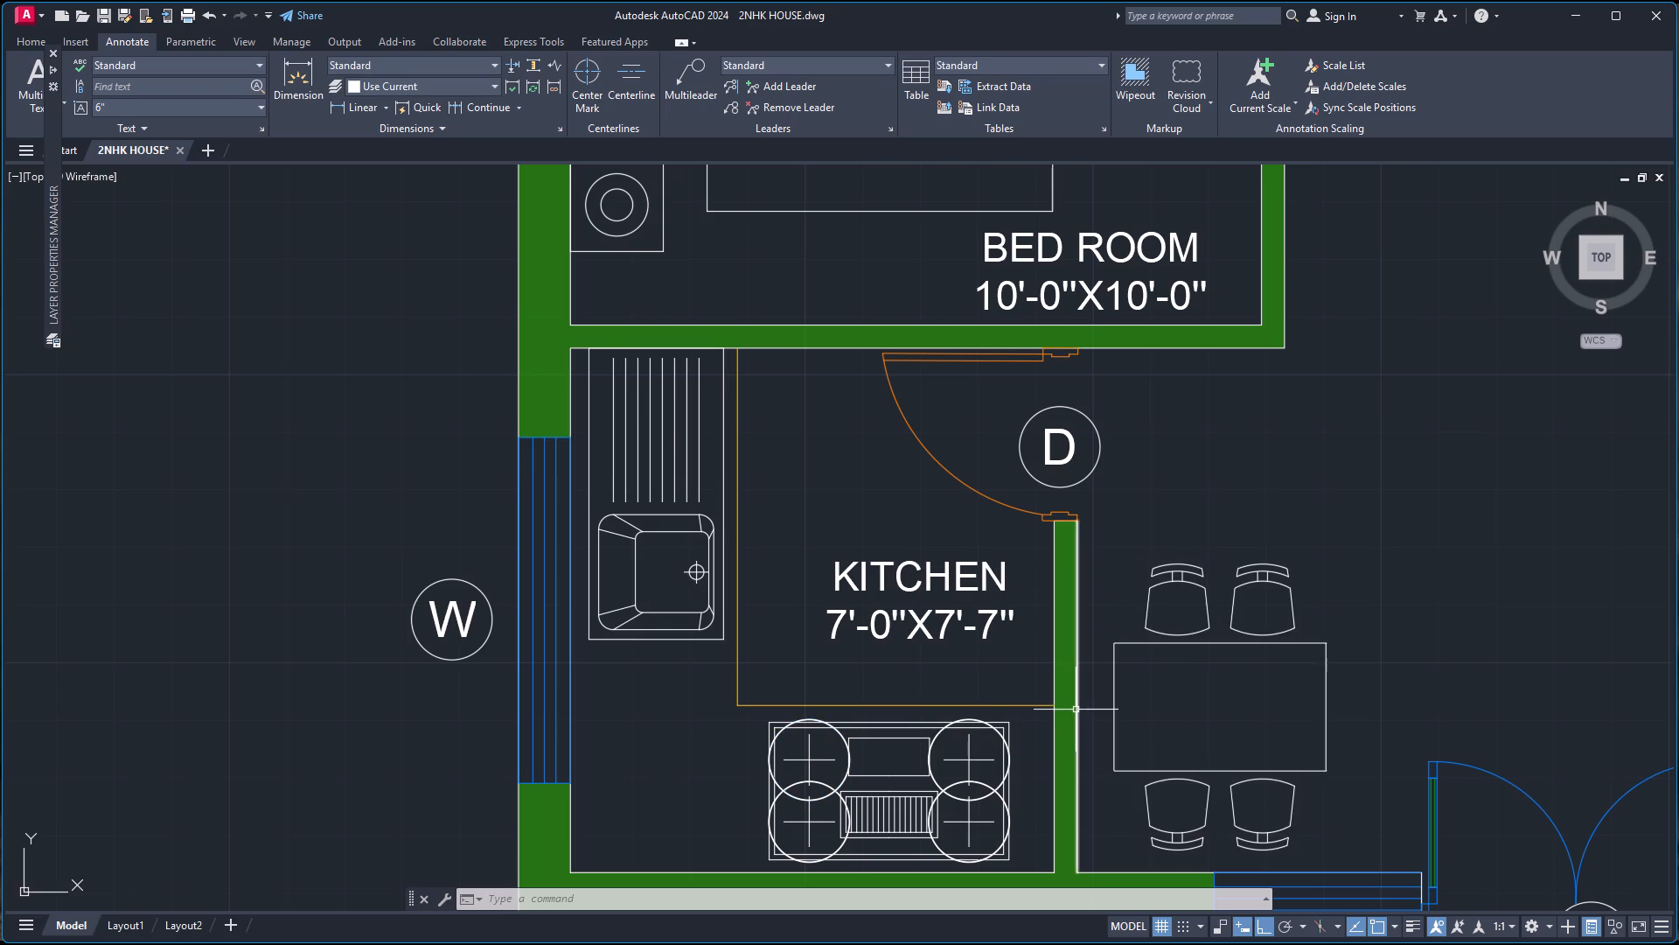
Set the radius of four burner circles, one at each corner of the stove, to 5".
scroll(968, 794, down, 2)
scroll(985, 787, up, 1)
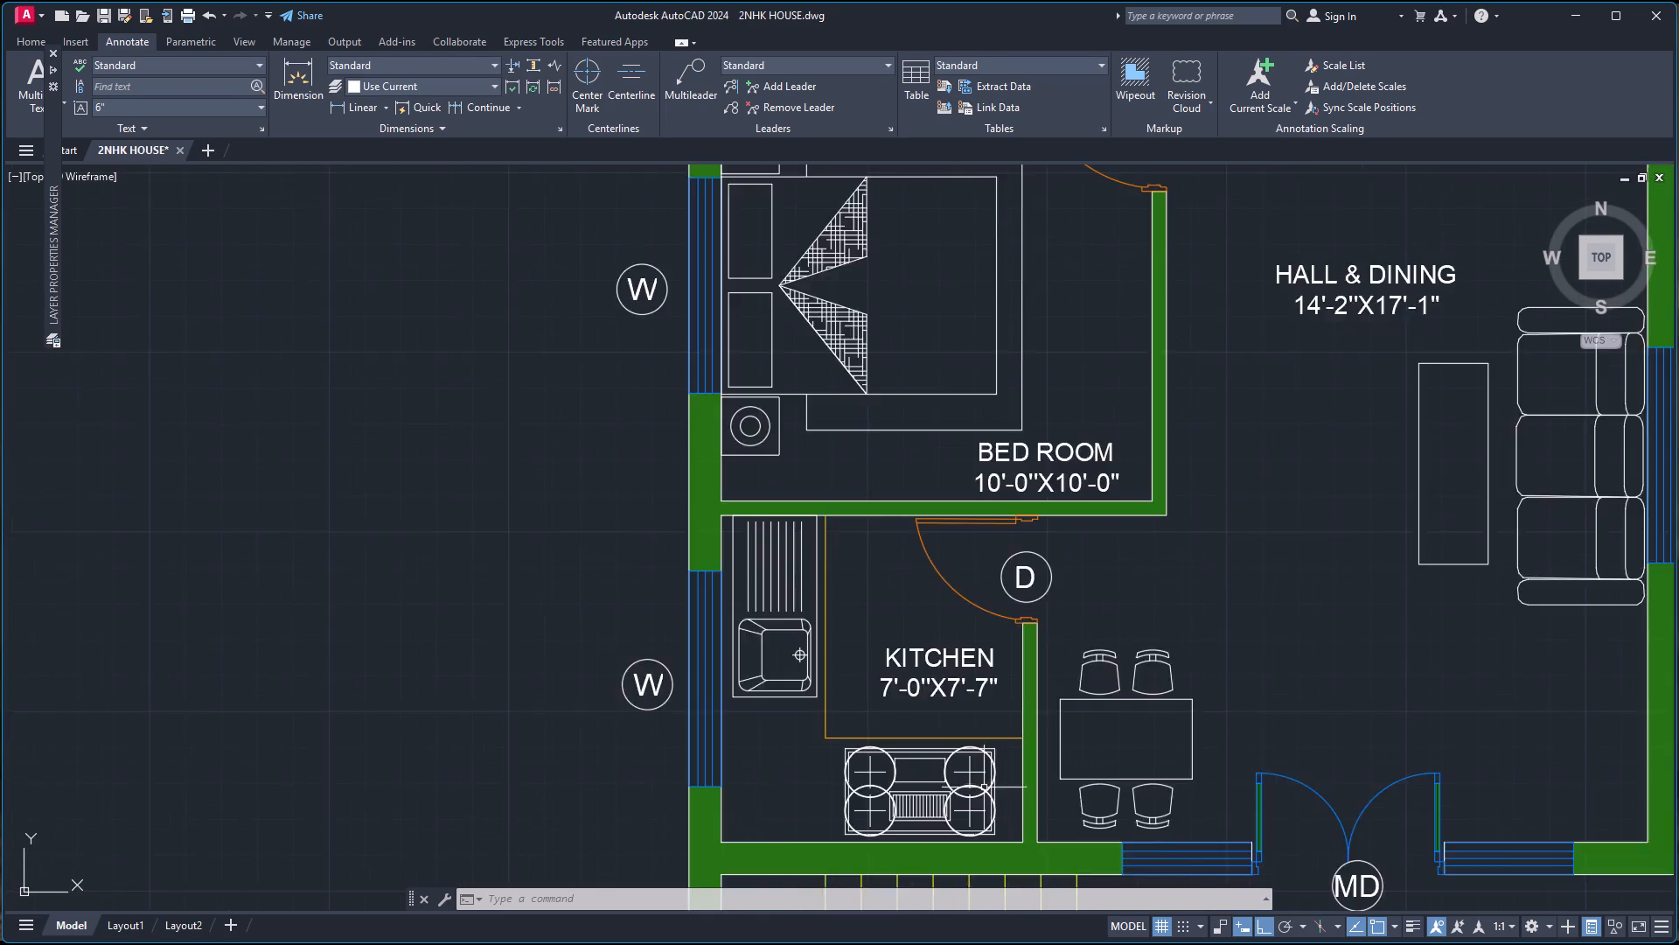
scroll(984, 787, up, 4)
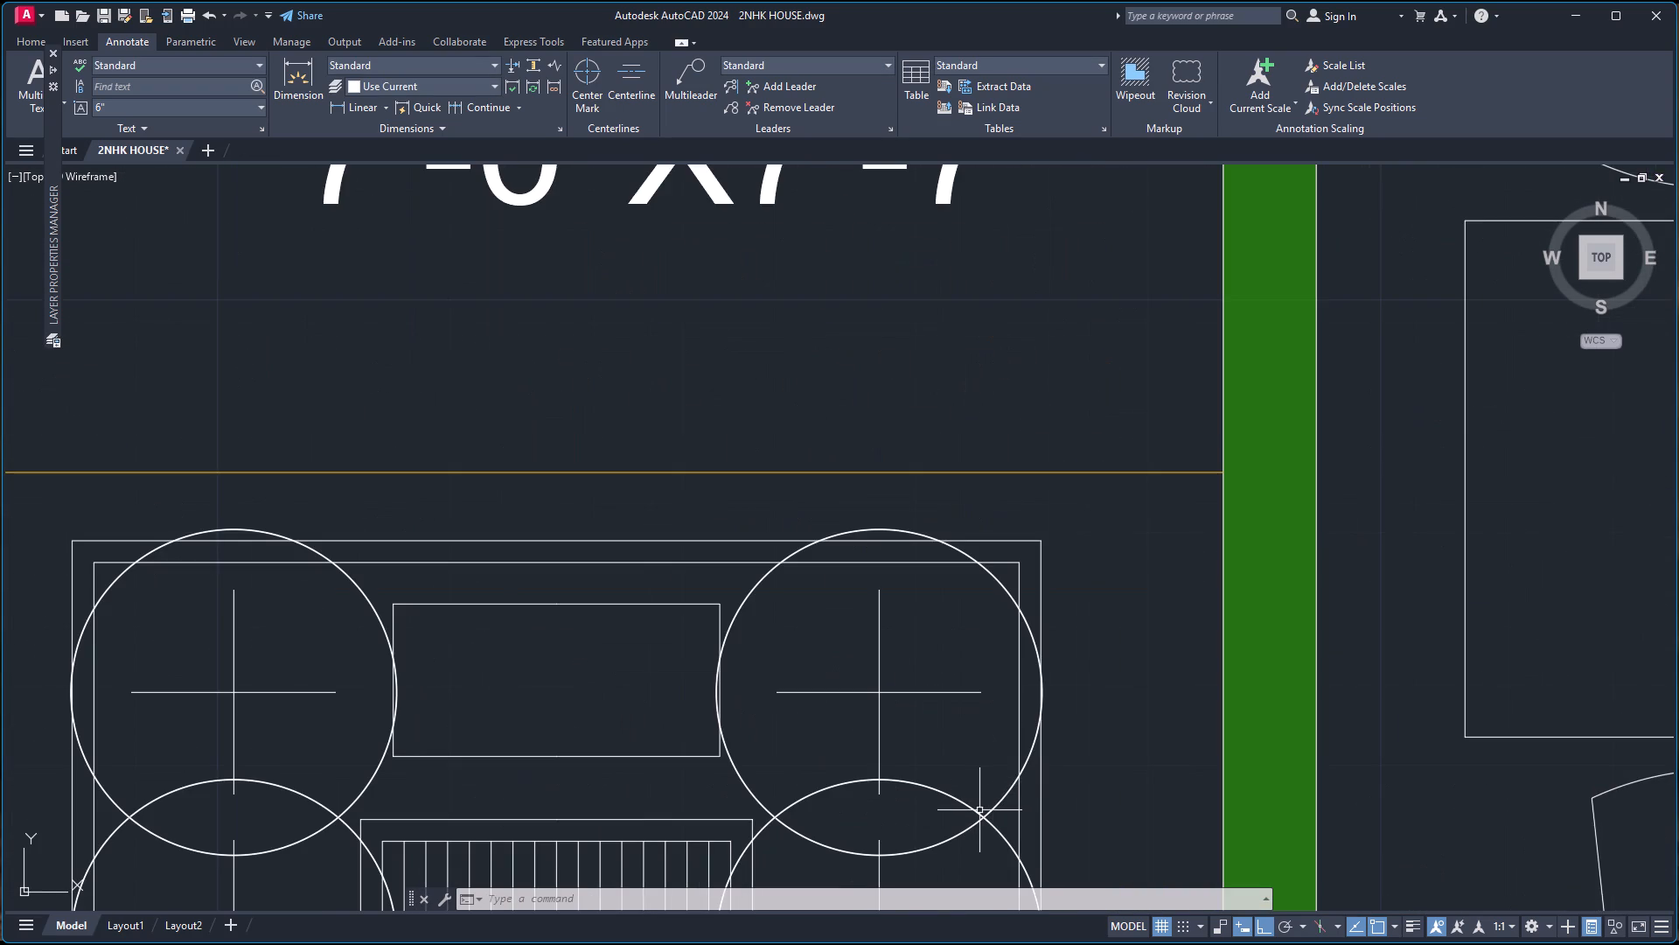
click(975, 810)
click(944, 841)
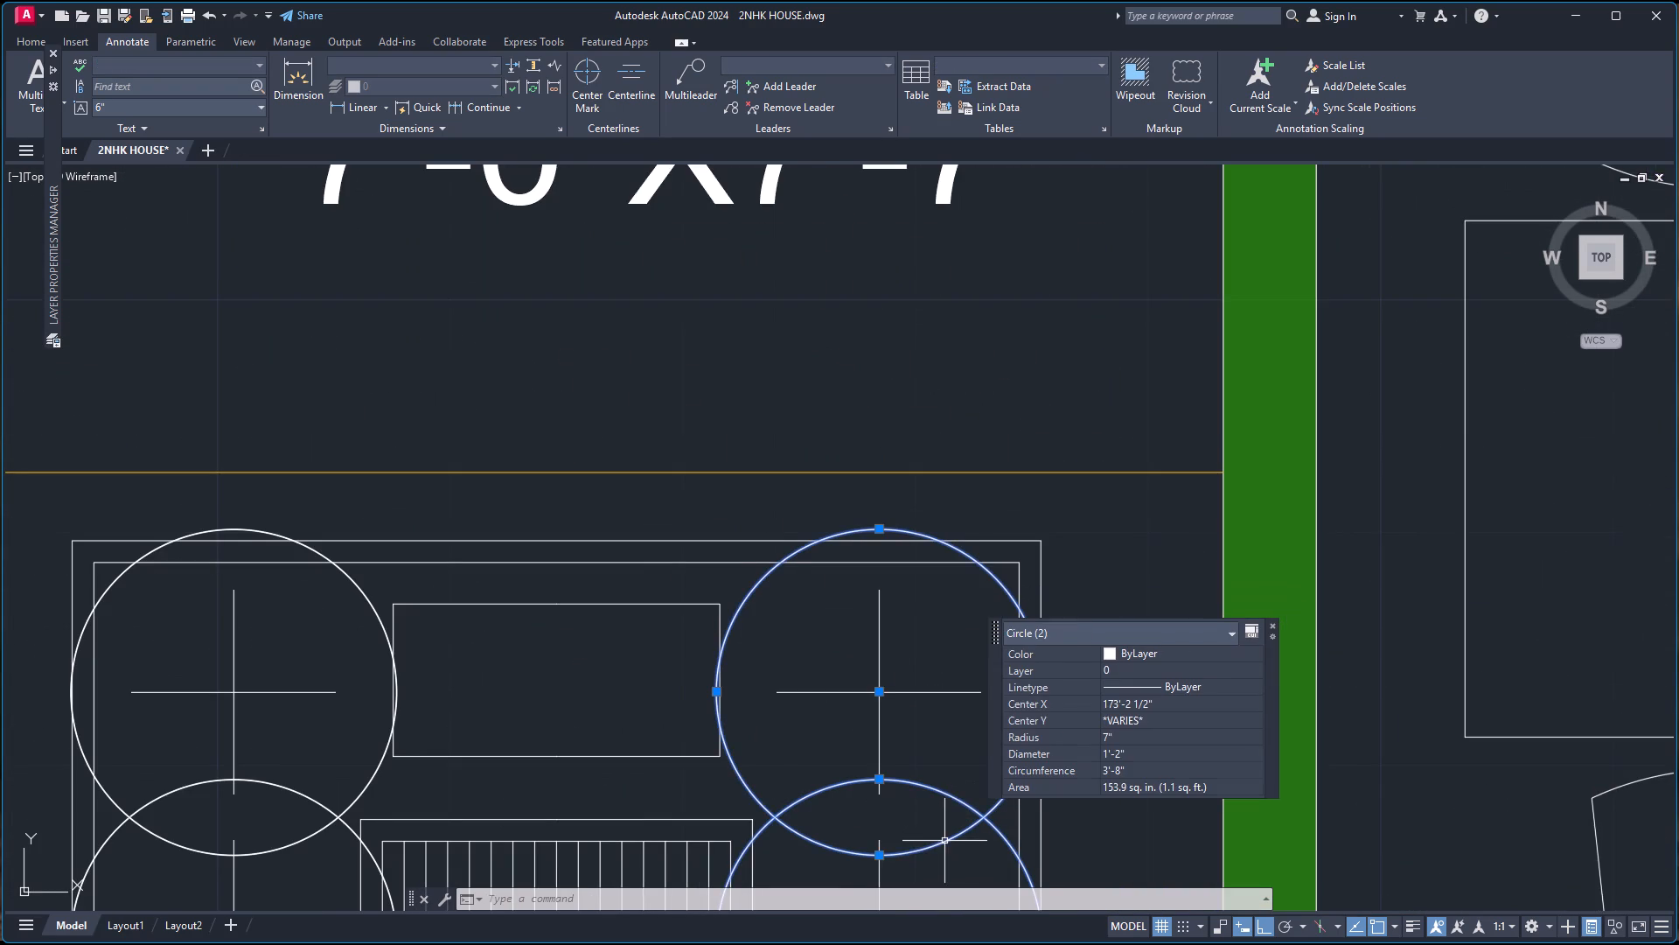
click(261, 780)
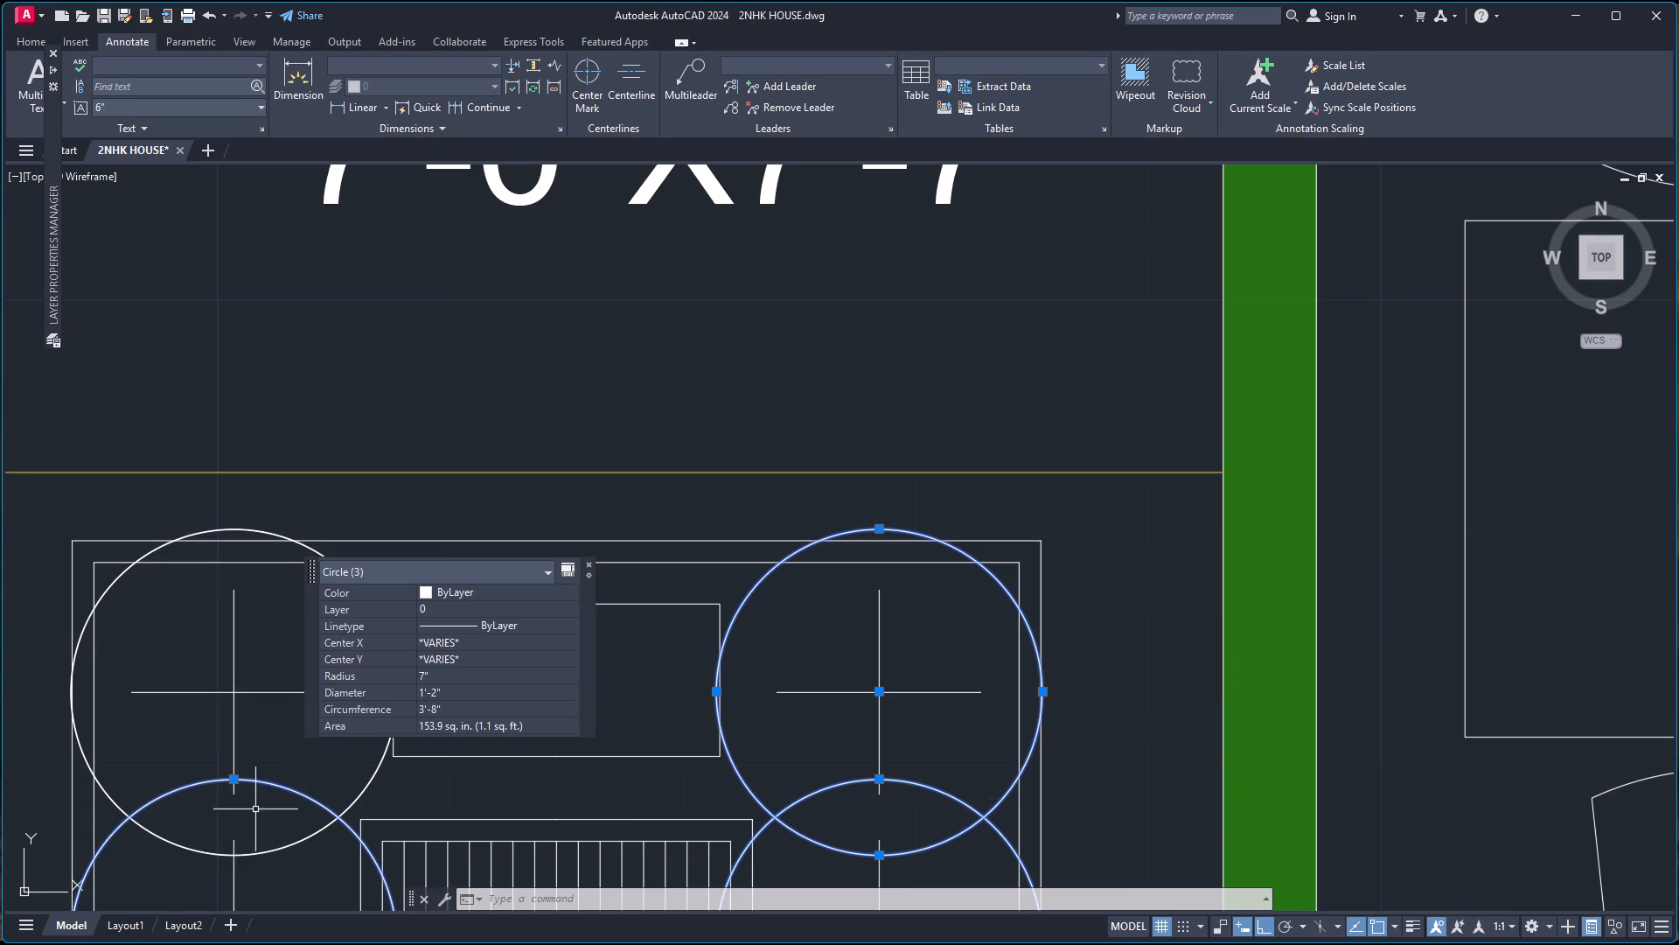
click(281, 850)
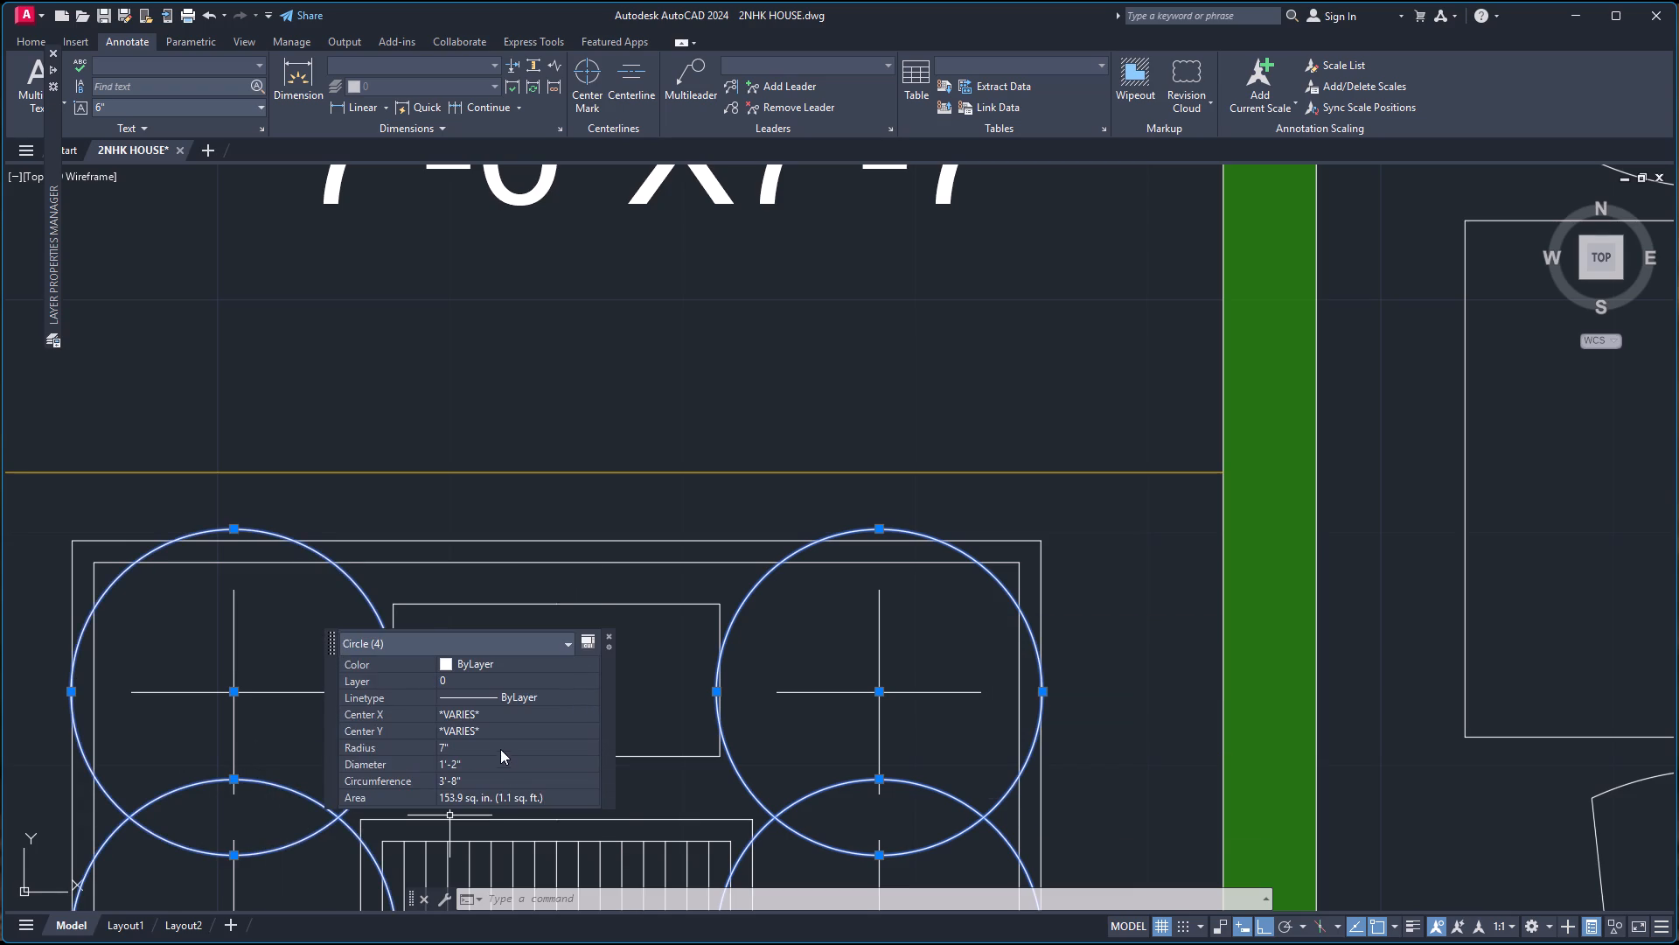
click(500, 748)
key(5)
key(Return)
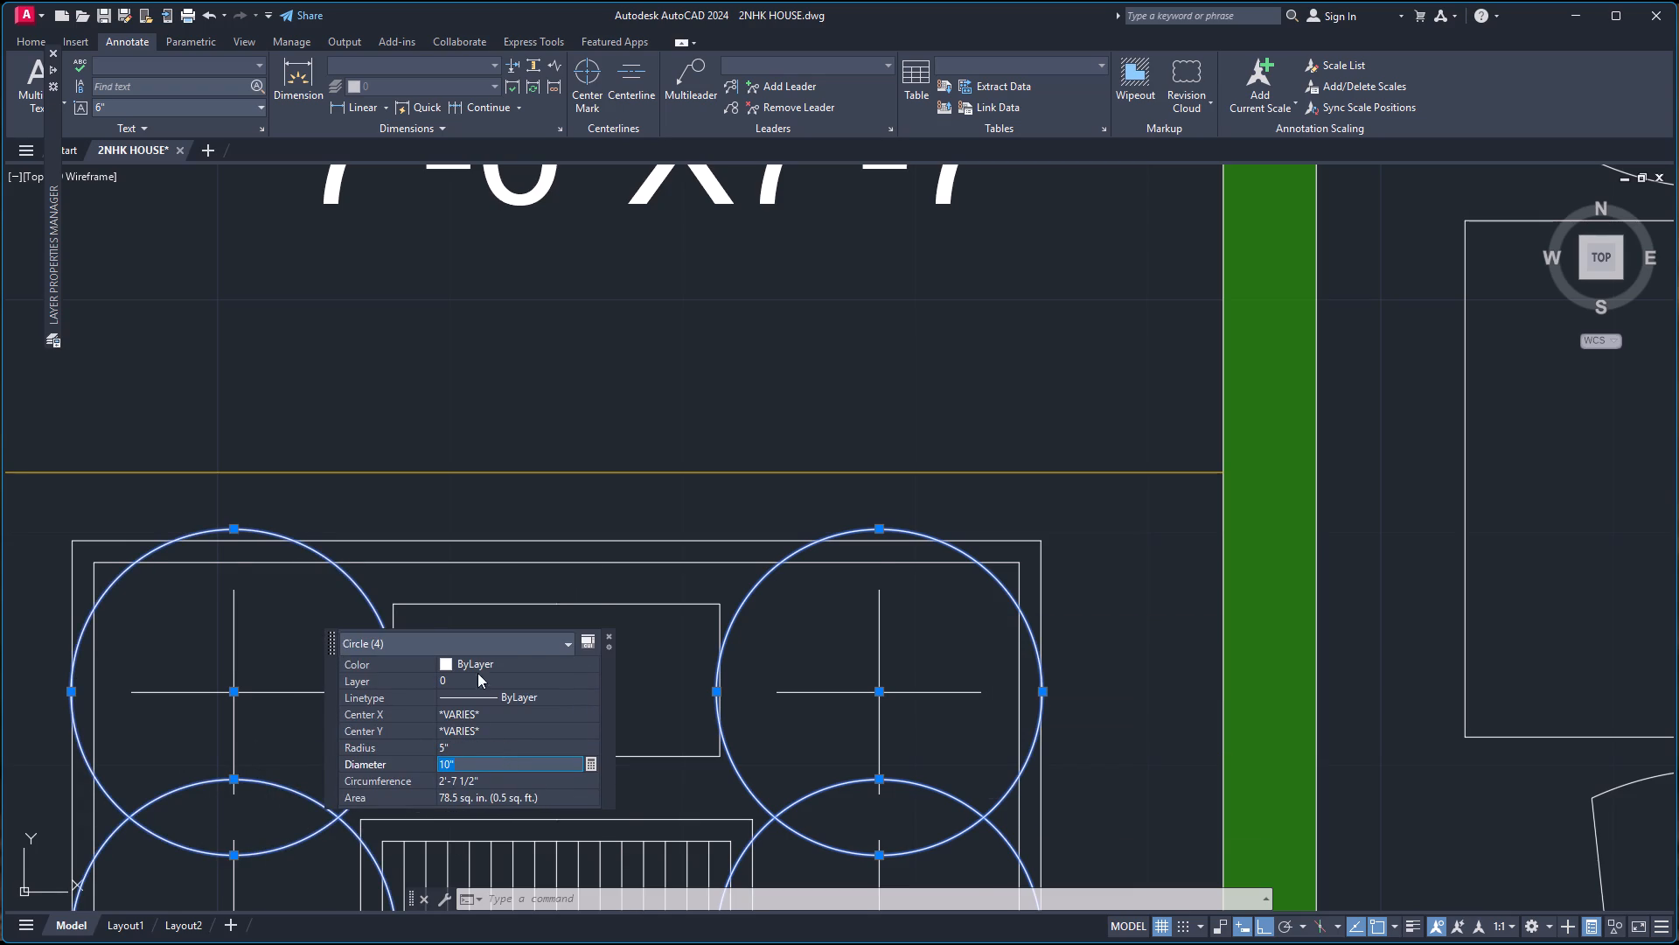
click(607, 633)
key(Escape)
Delete the outer 7" radius circle around each of the stove's four burners.
scroll(726, 678, down, 1)
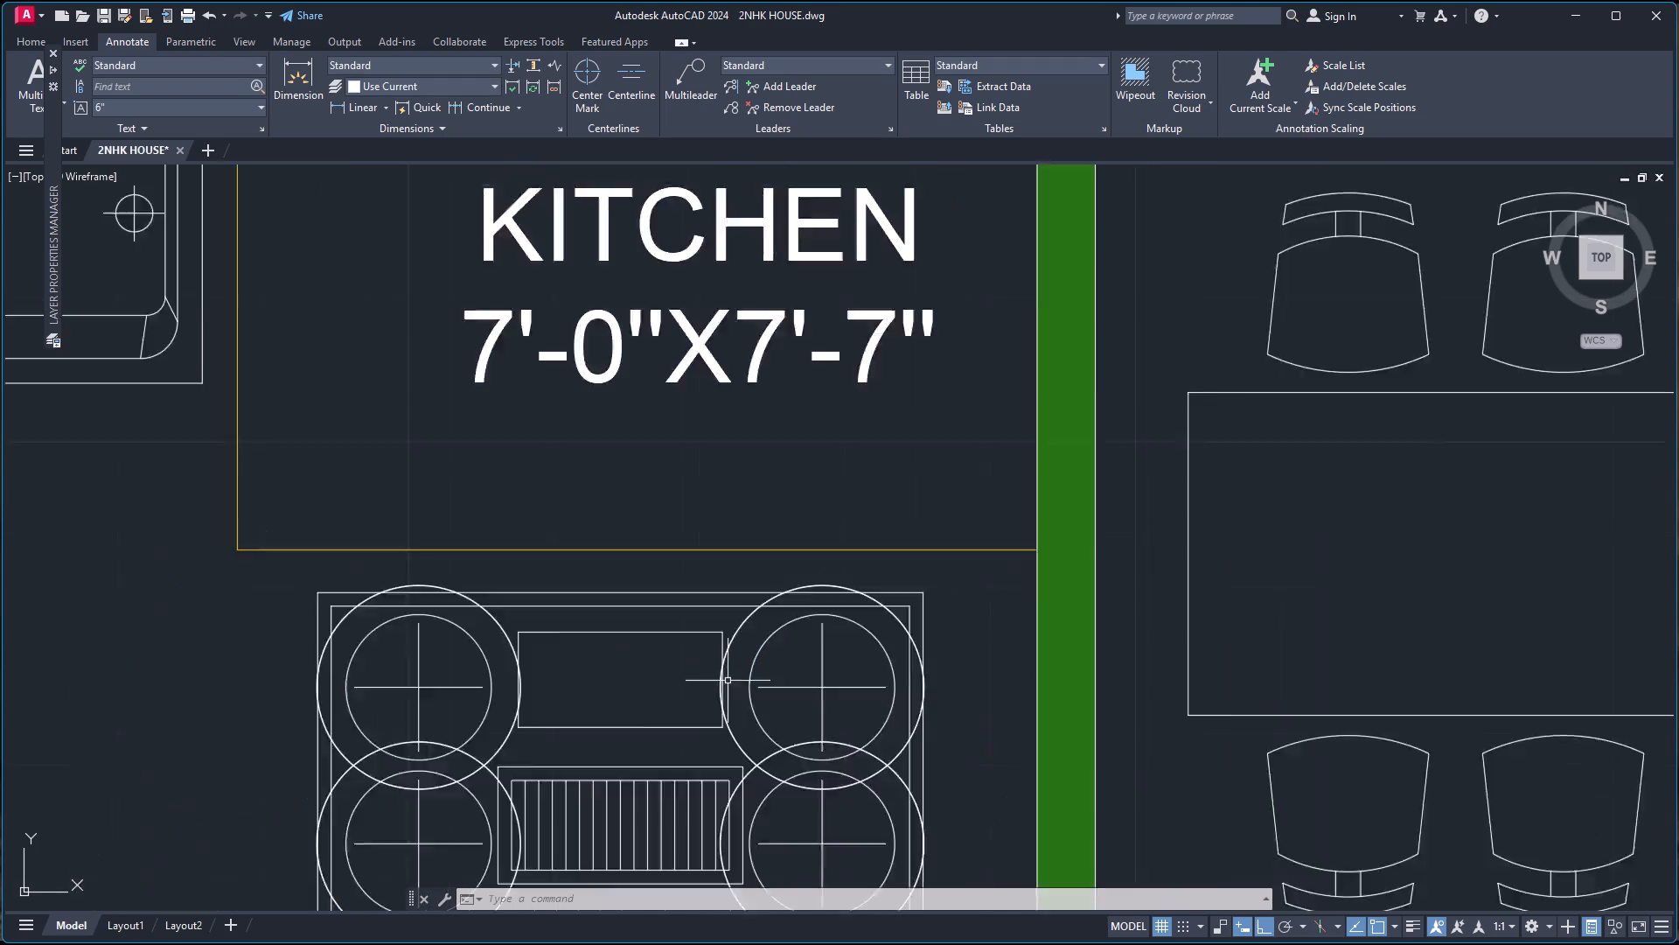
scroll(728, 682, down, 2)
scroll(759, 707, up, 1)
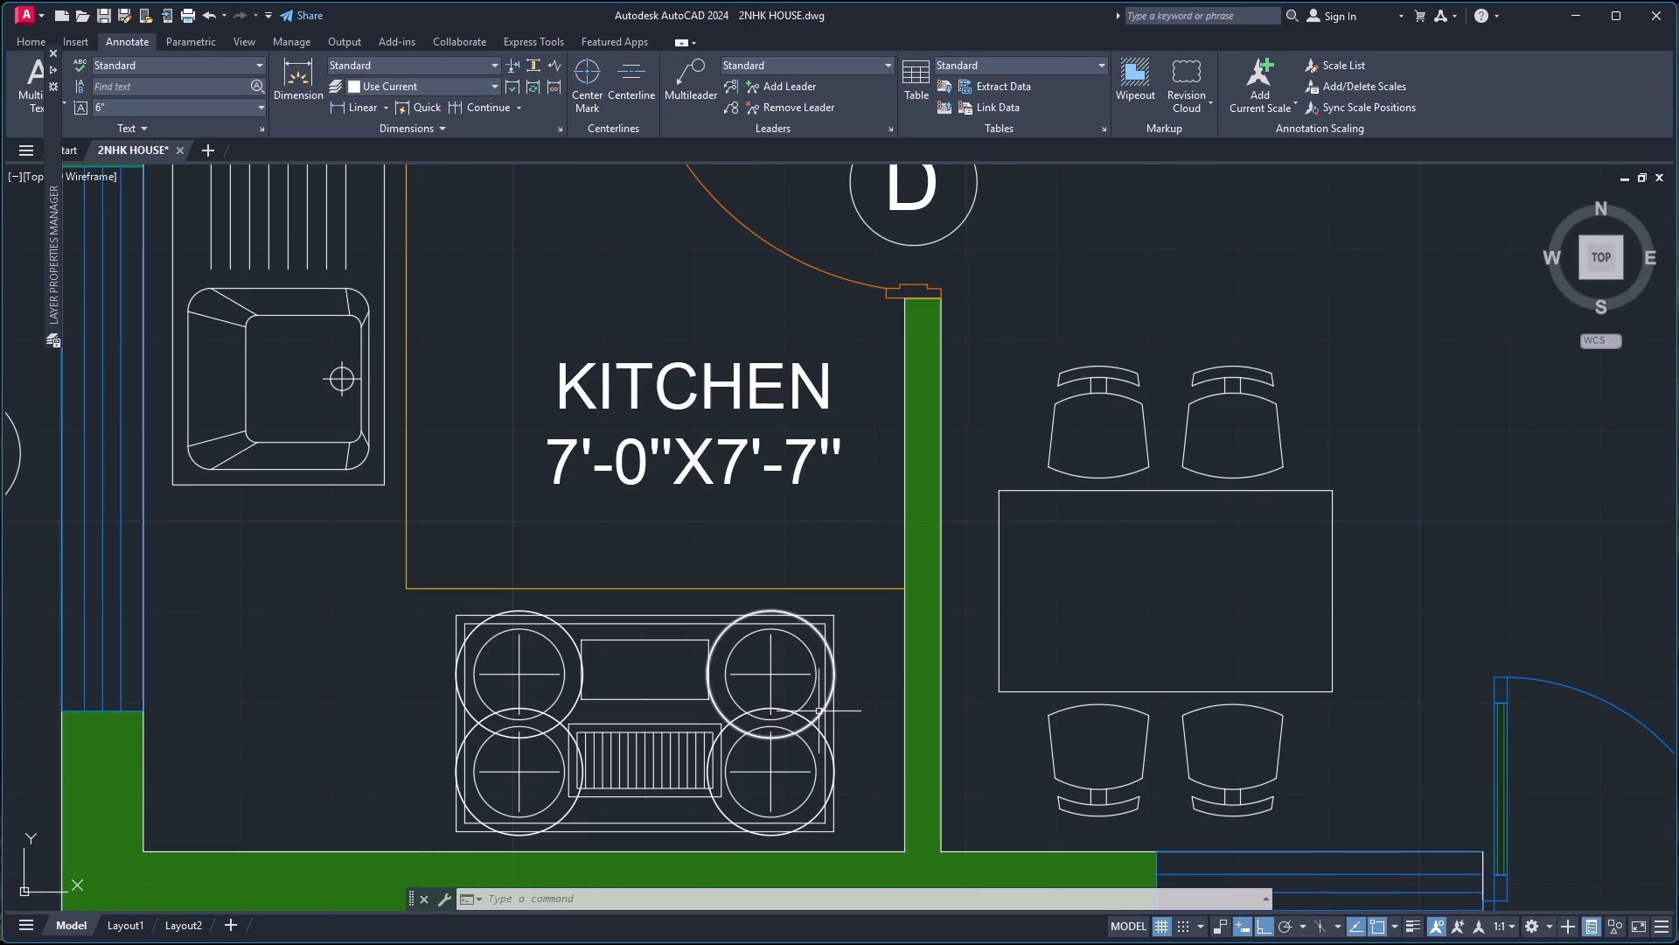
click(818, 714)
click(823, 734)
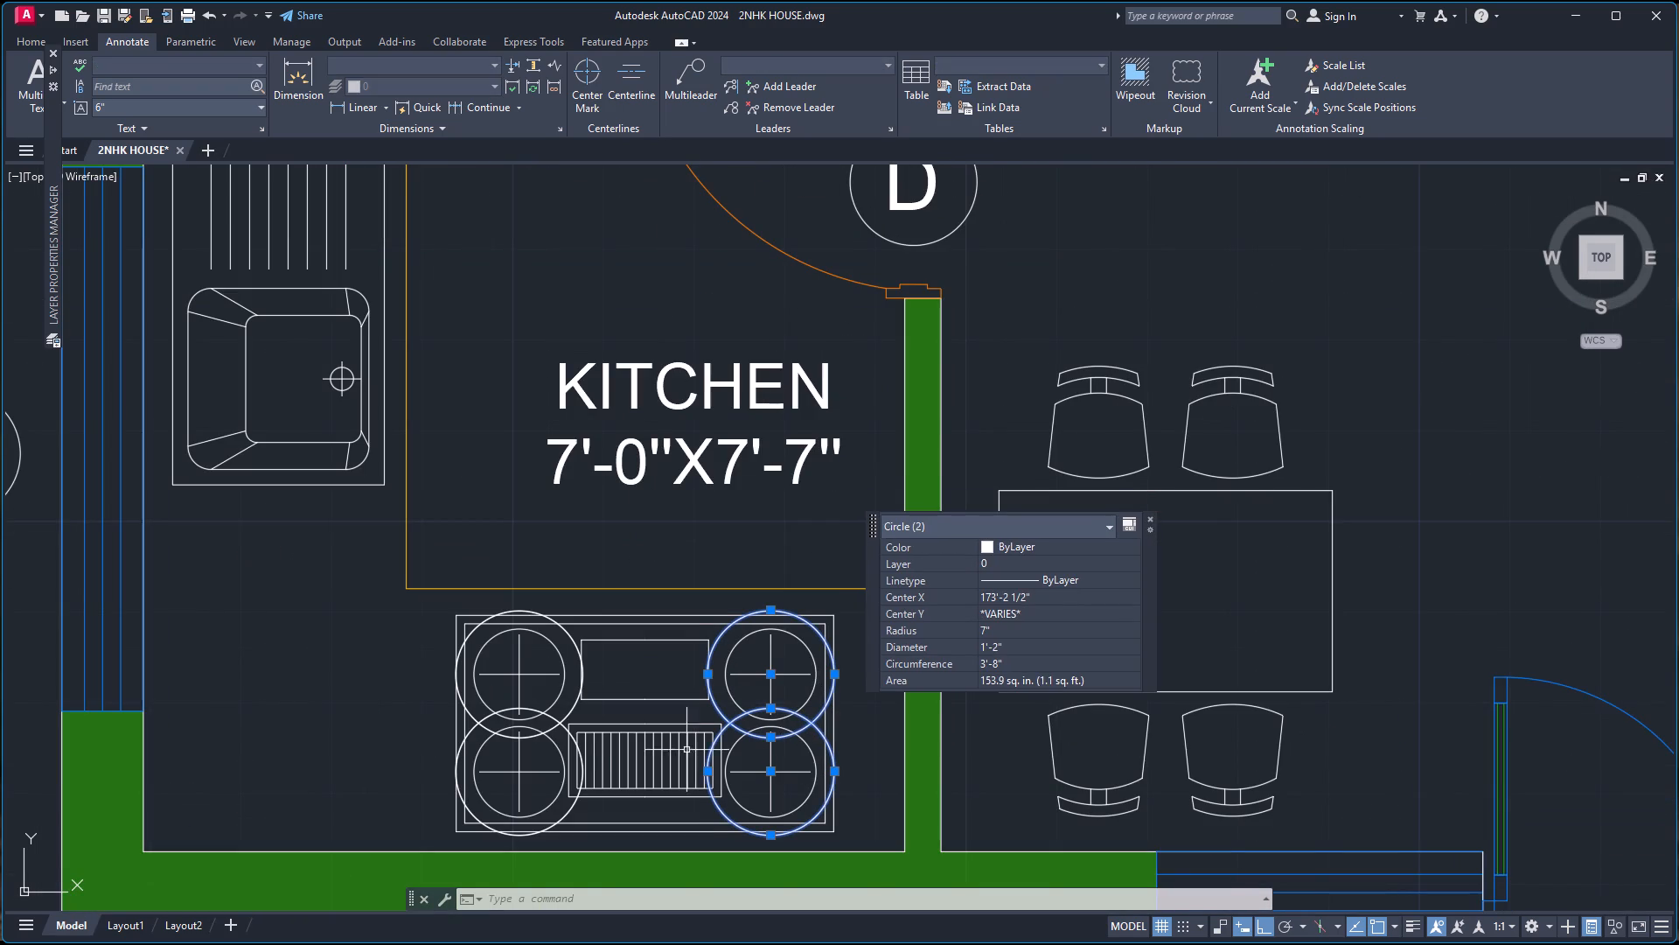
click(578, 757)
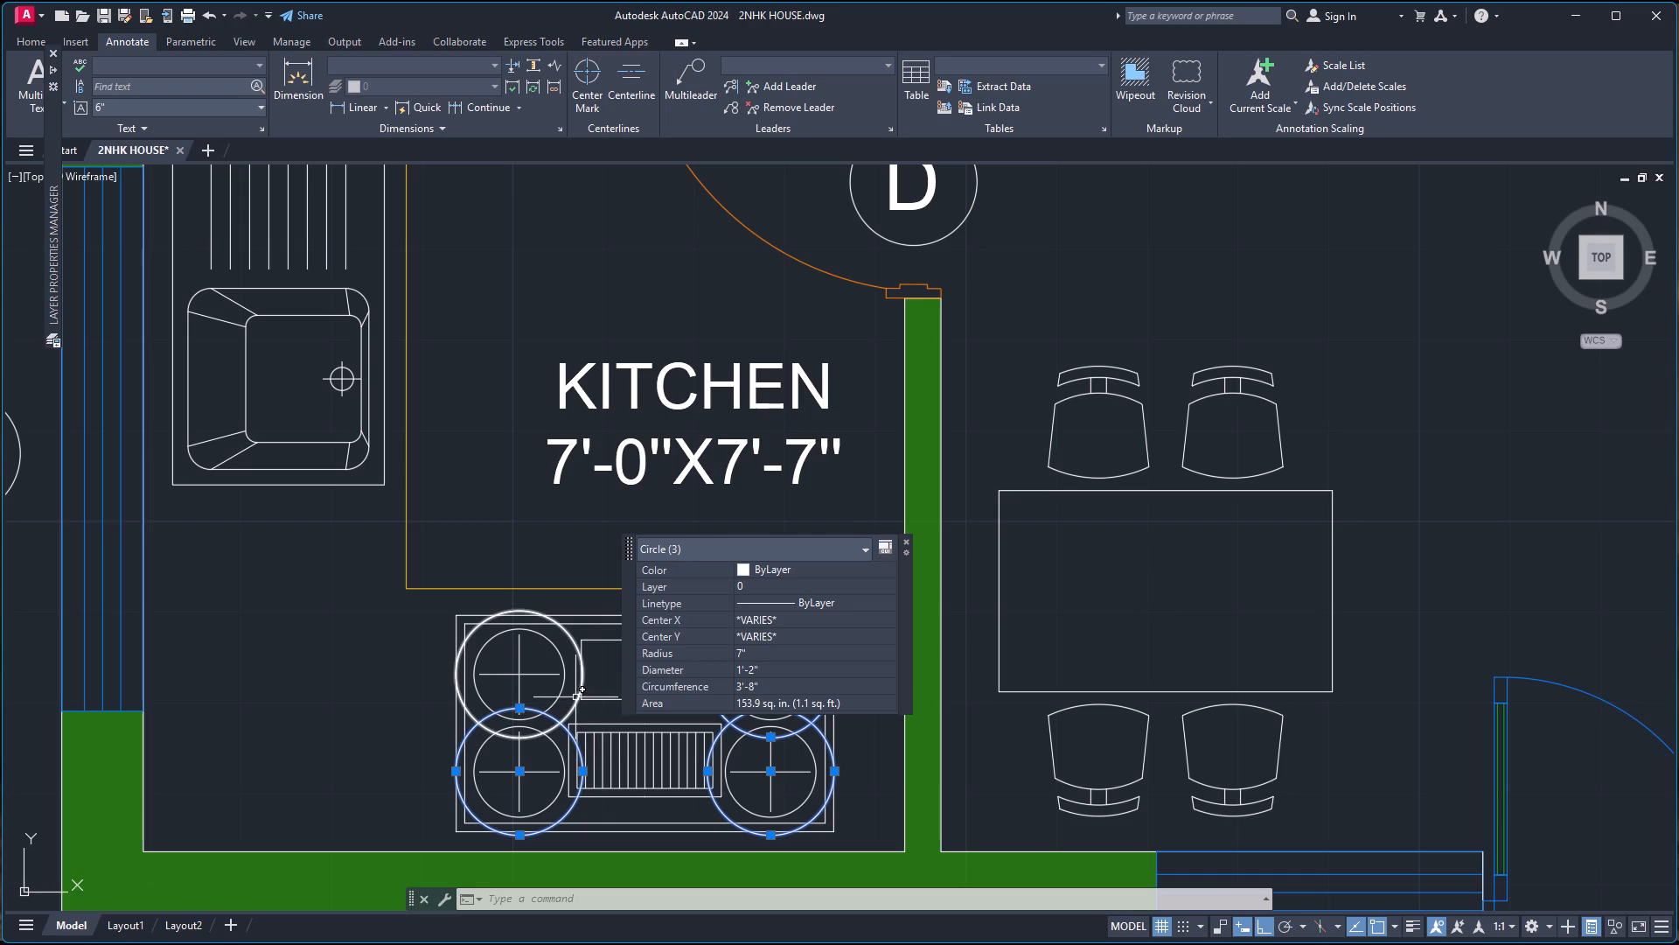
click(575, 697)
key(Delete)
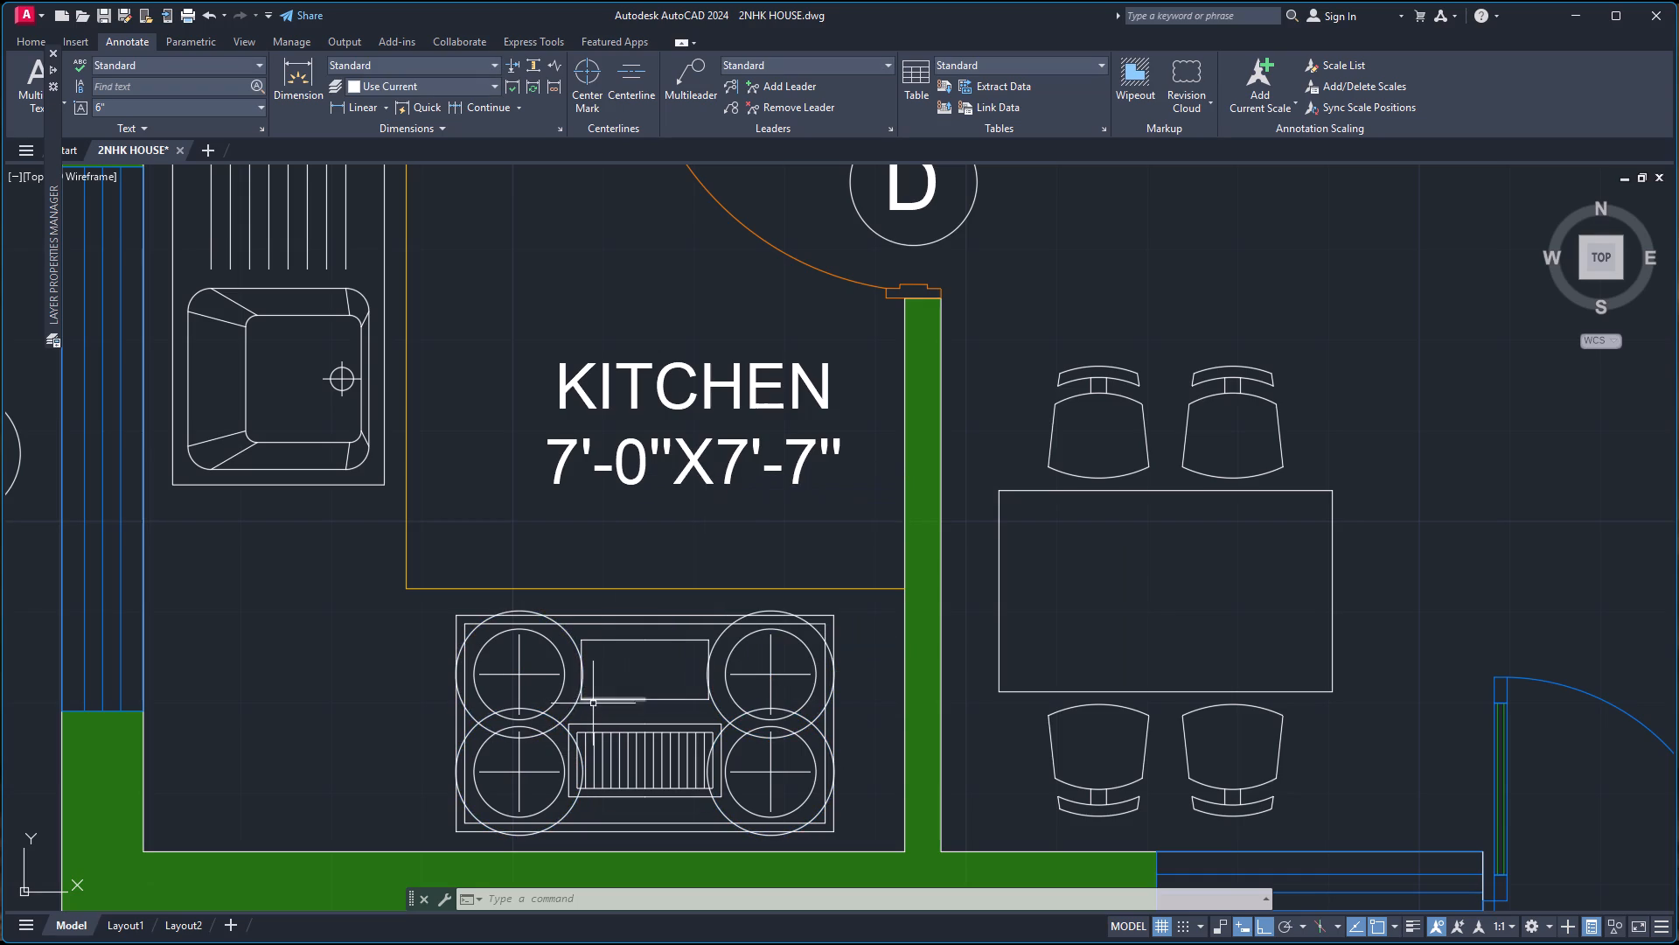
Delete the duplicate outer circles around the stove's left-hand and right-hand burner pairs, keeping the inner burner circles.
click(574, 708)
click(574, 739)
key(Delete)
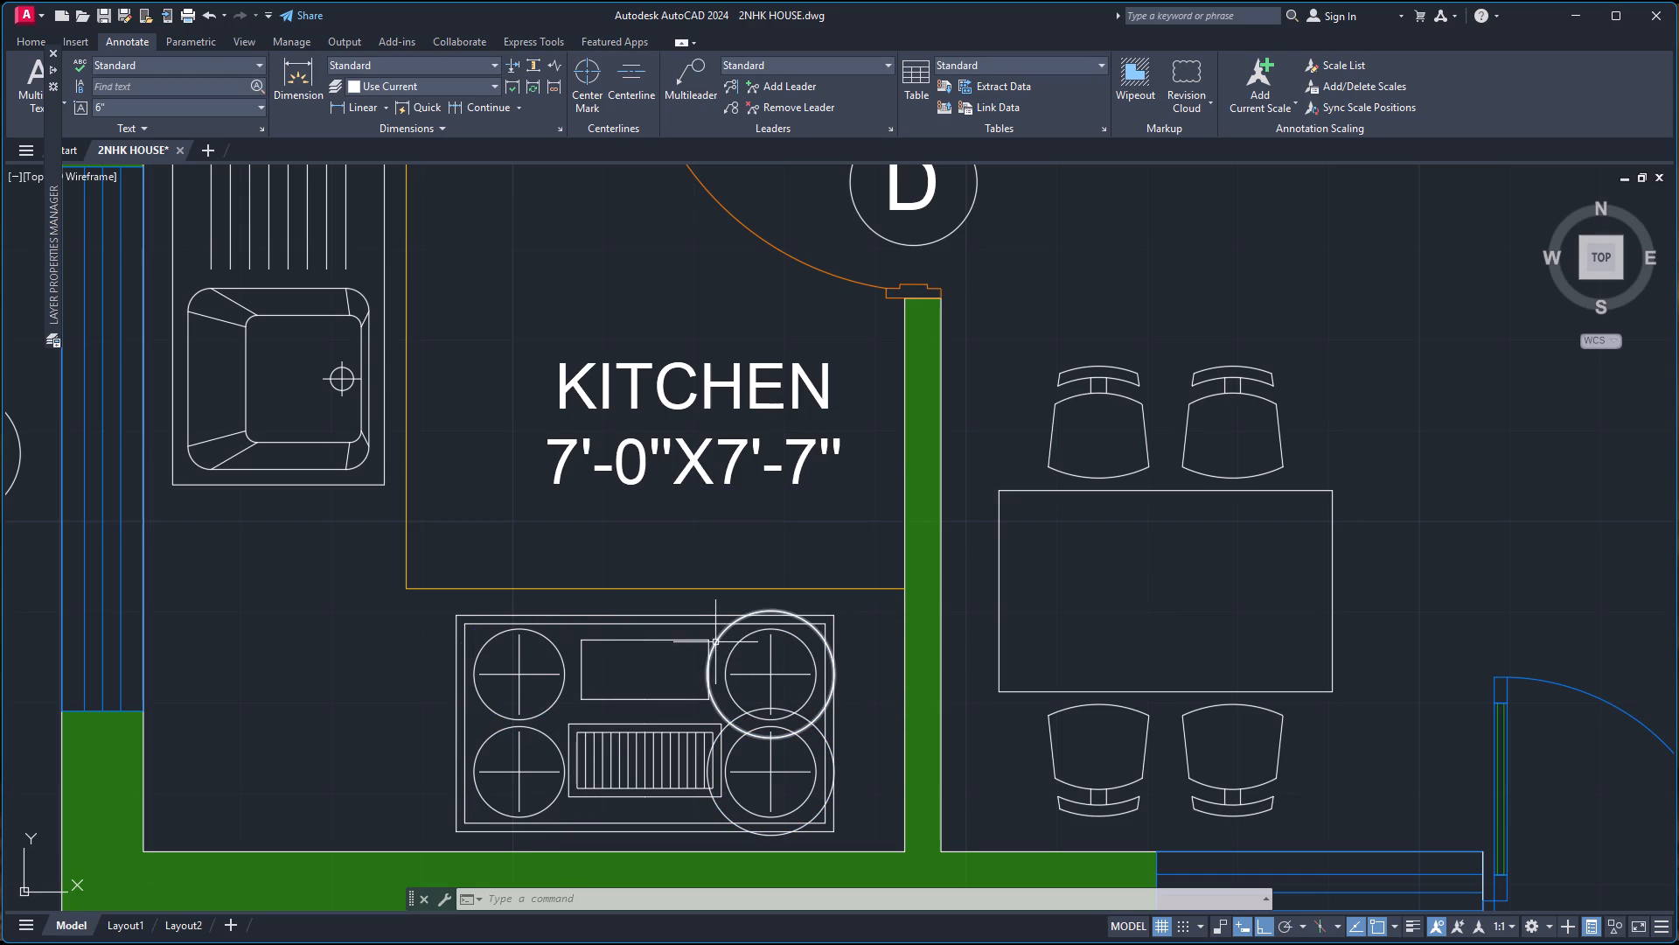
click(713, 641)
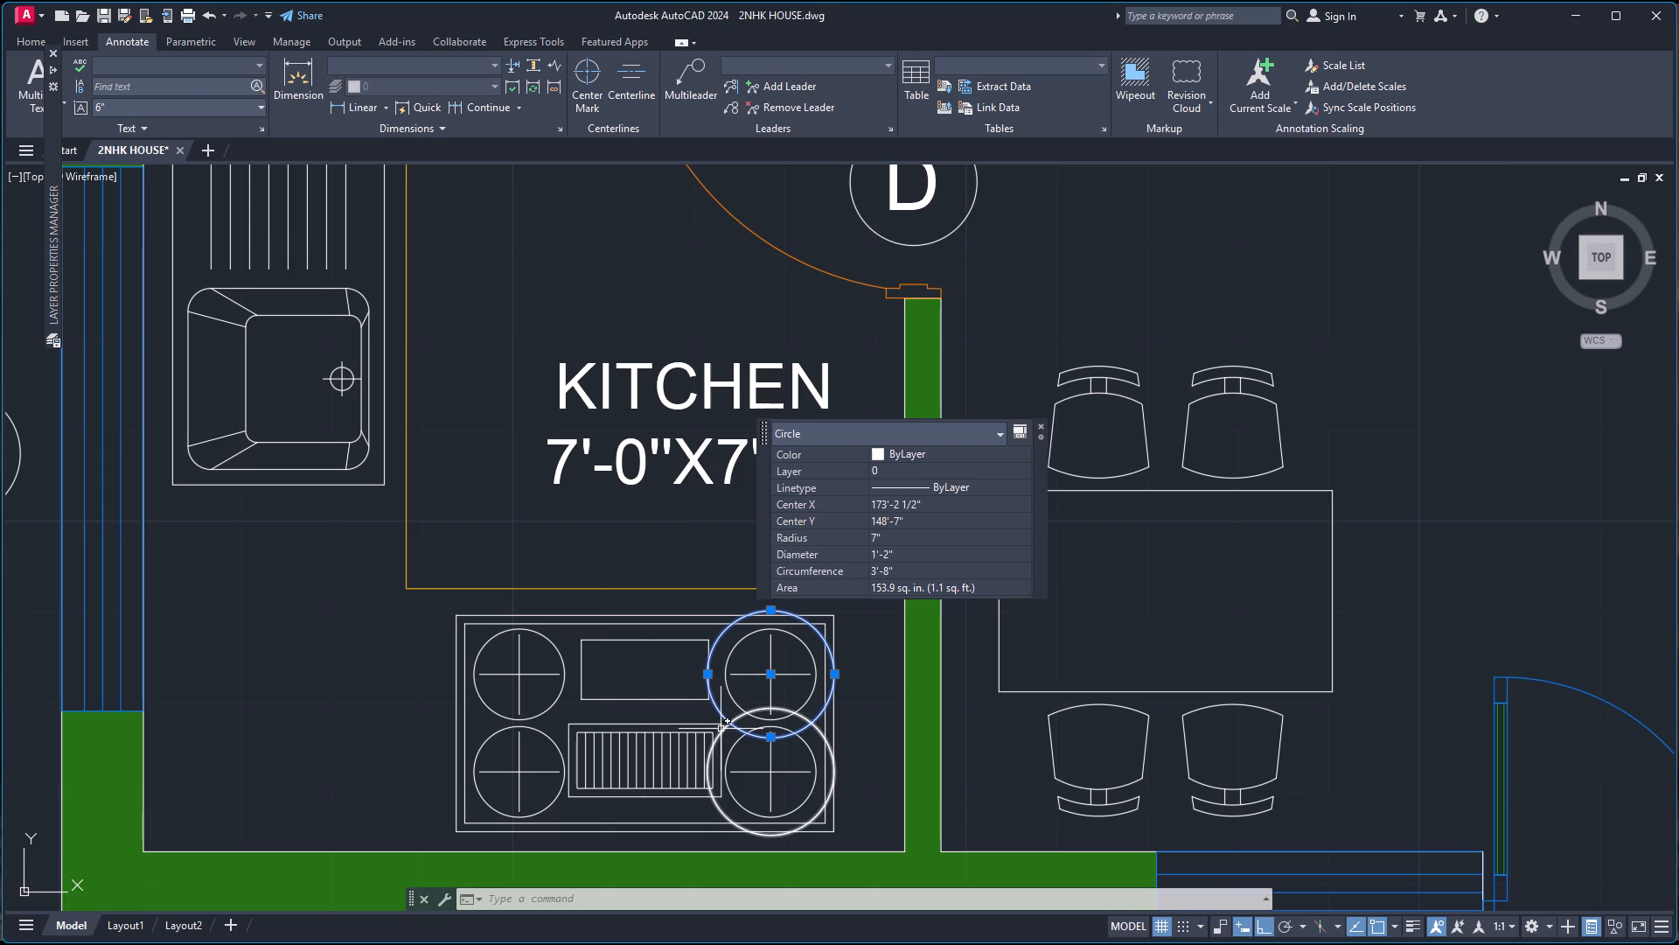
click(721, 729)
key(Delete)
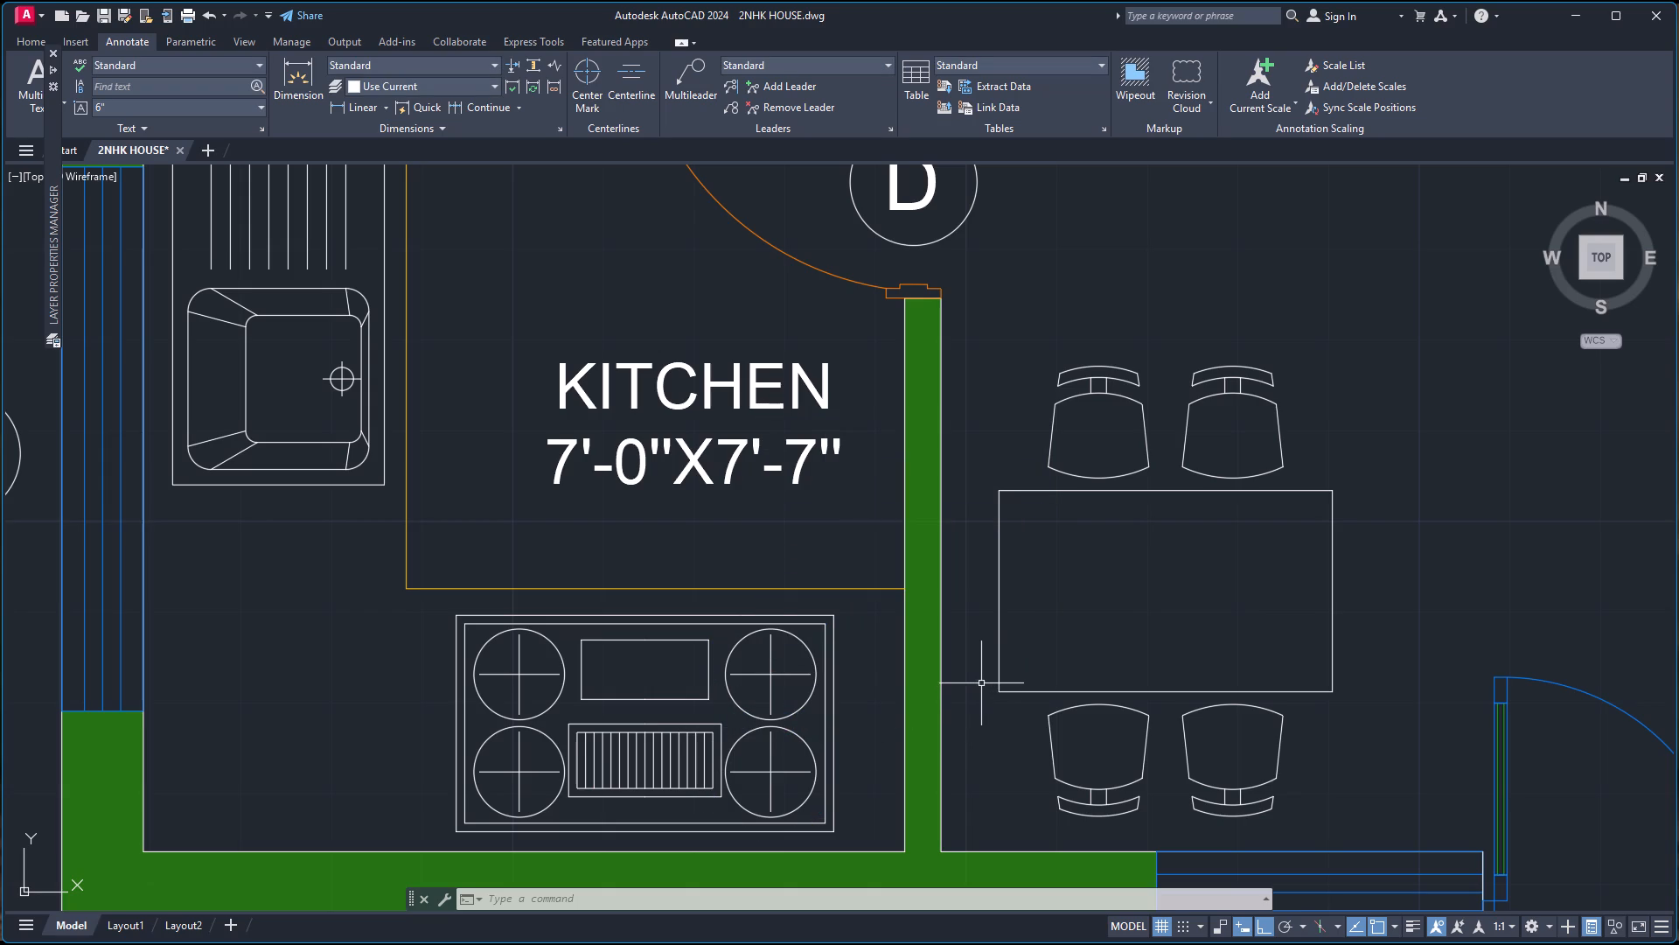
Replace the M. BED ROOM label in the area outside the main door with VERANDAH and 14'-0''X7'-3'' on a second line.
scroll(993, 668, down, 1)
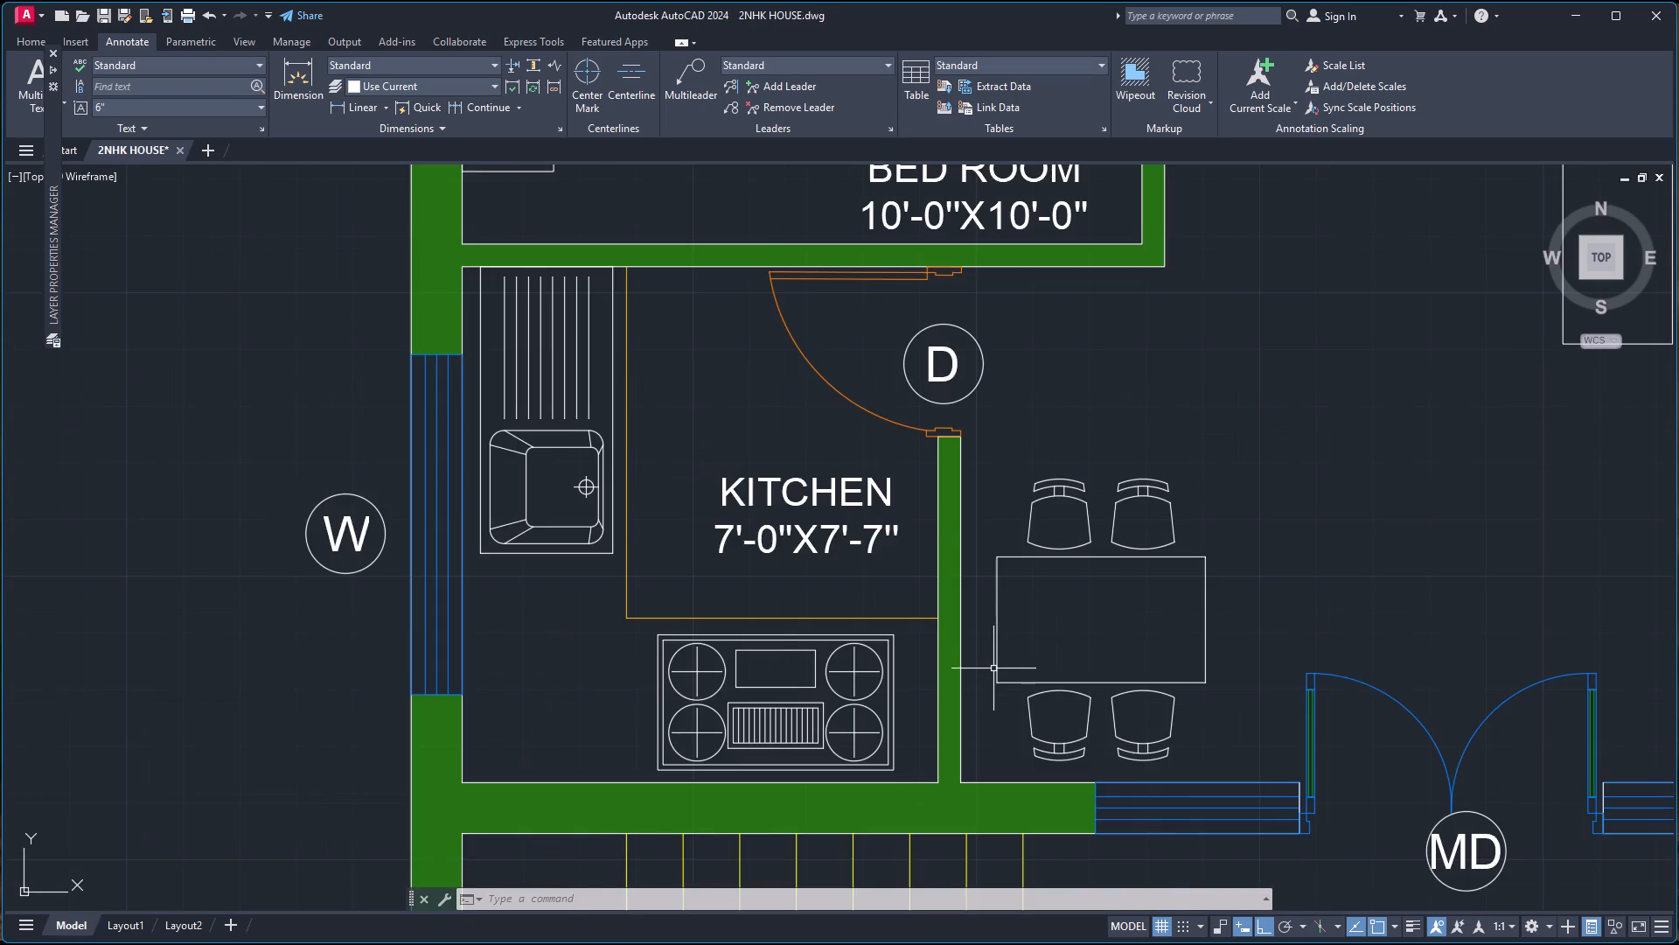
scroll(991, 673, down, 1)
scroll(1085, 642, down, 1)
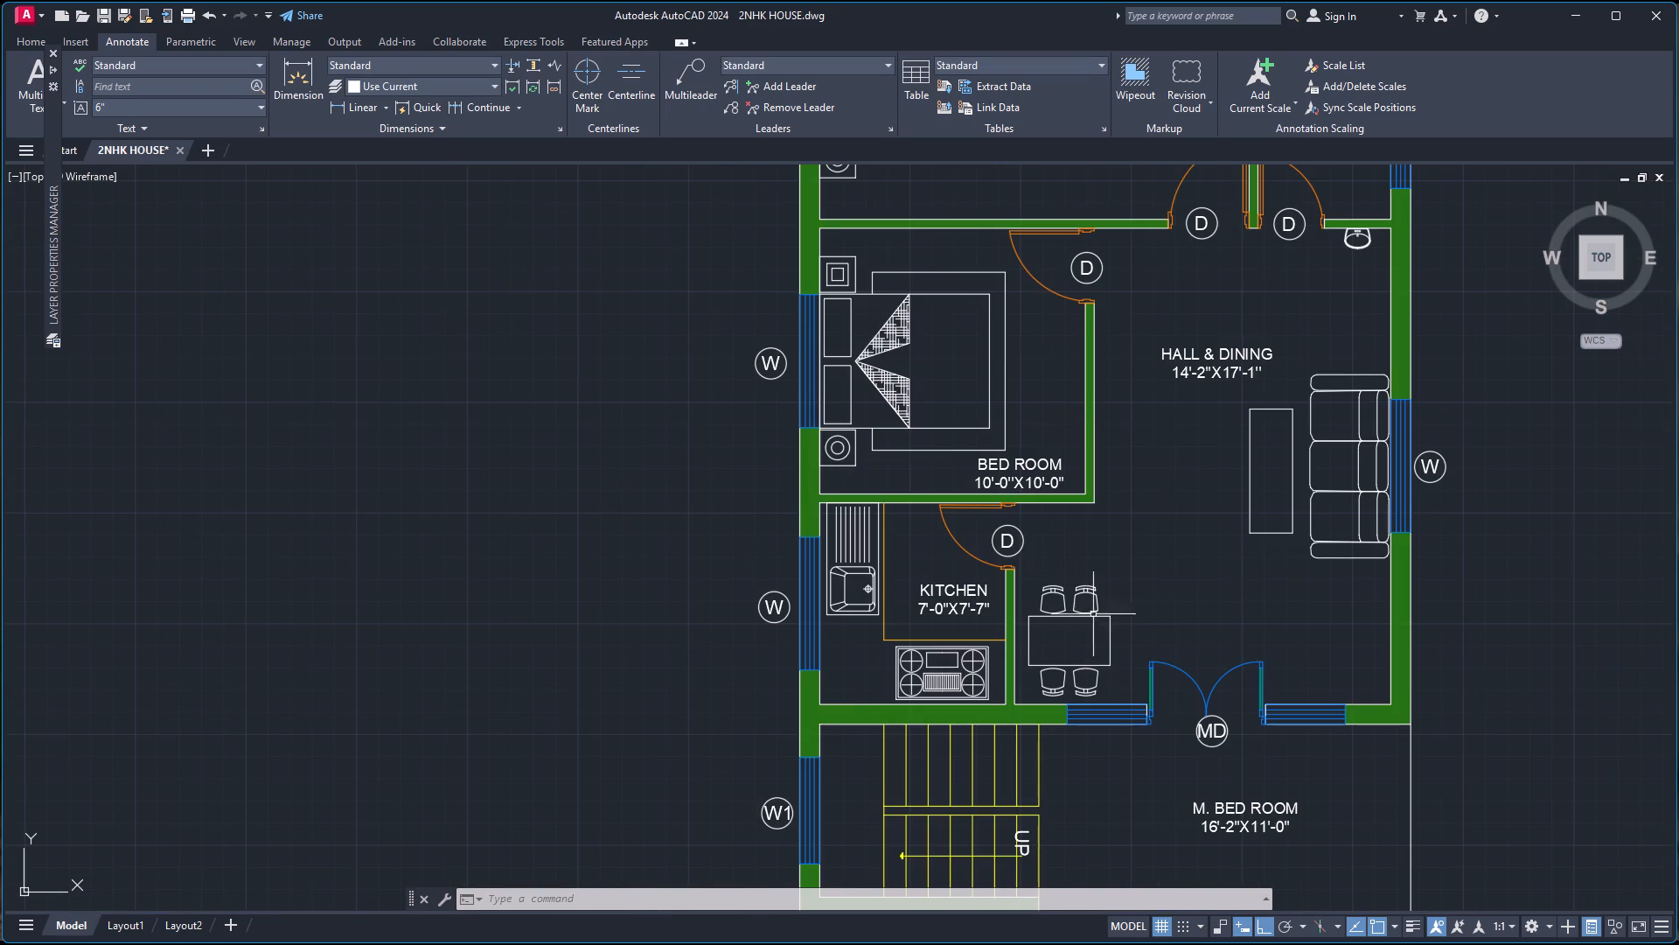
scroll(1179, 506, down, 1)
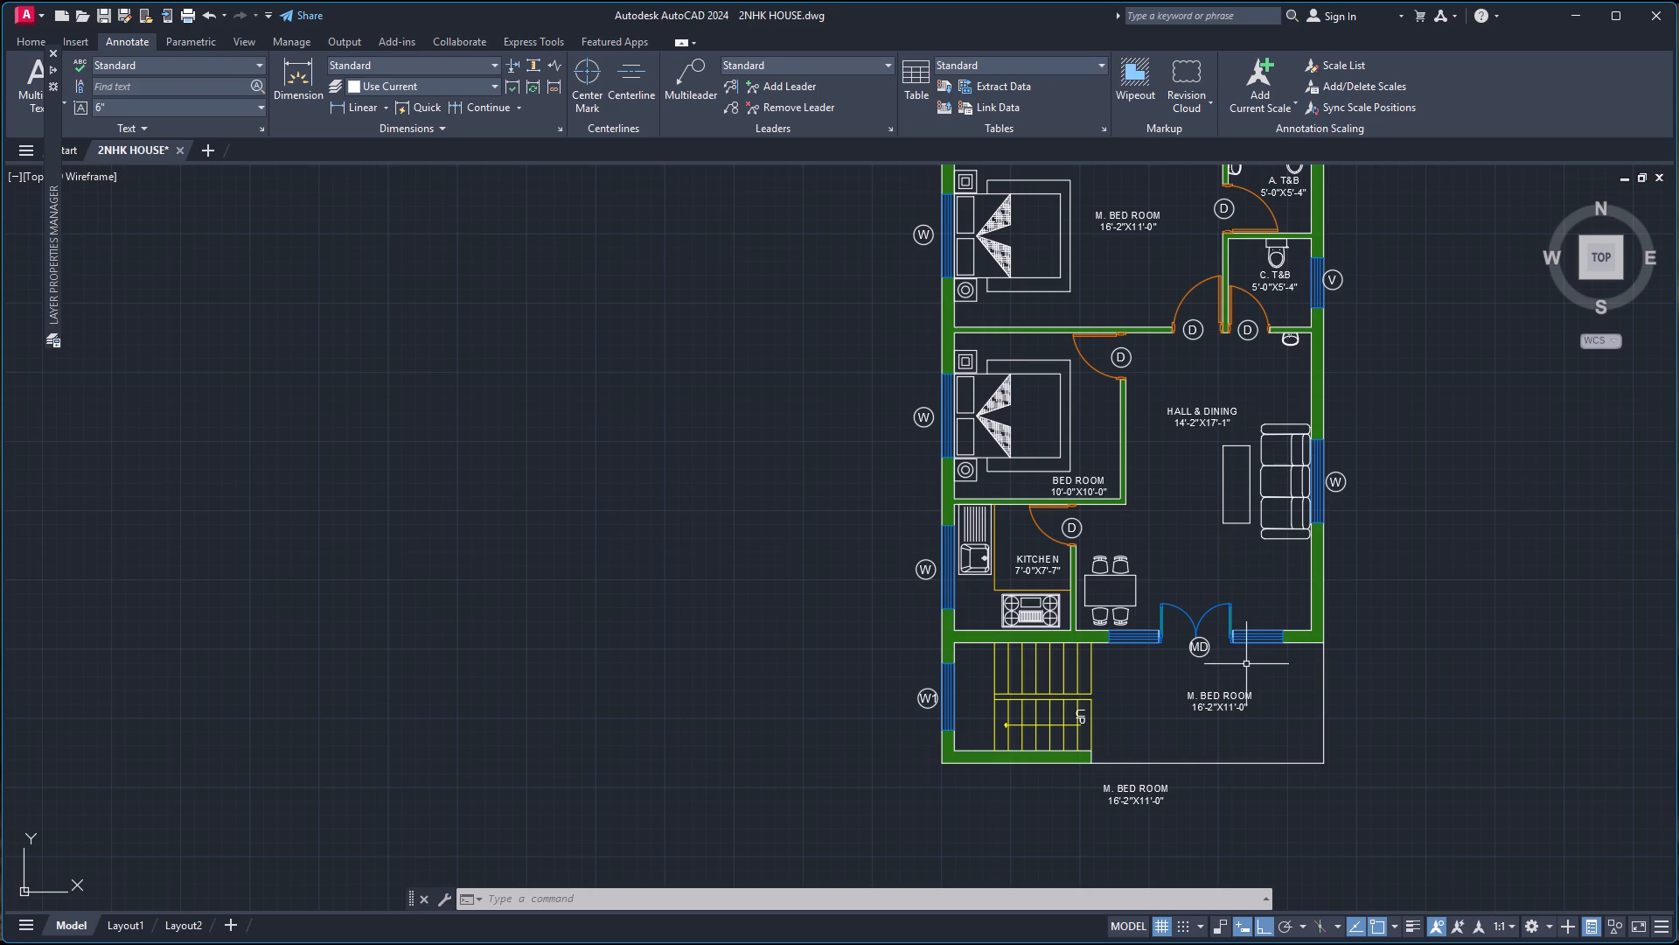
double_click(1223, 699)
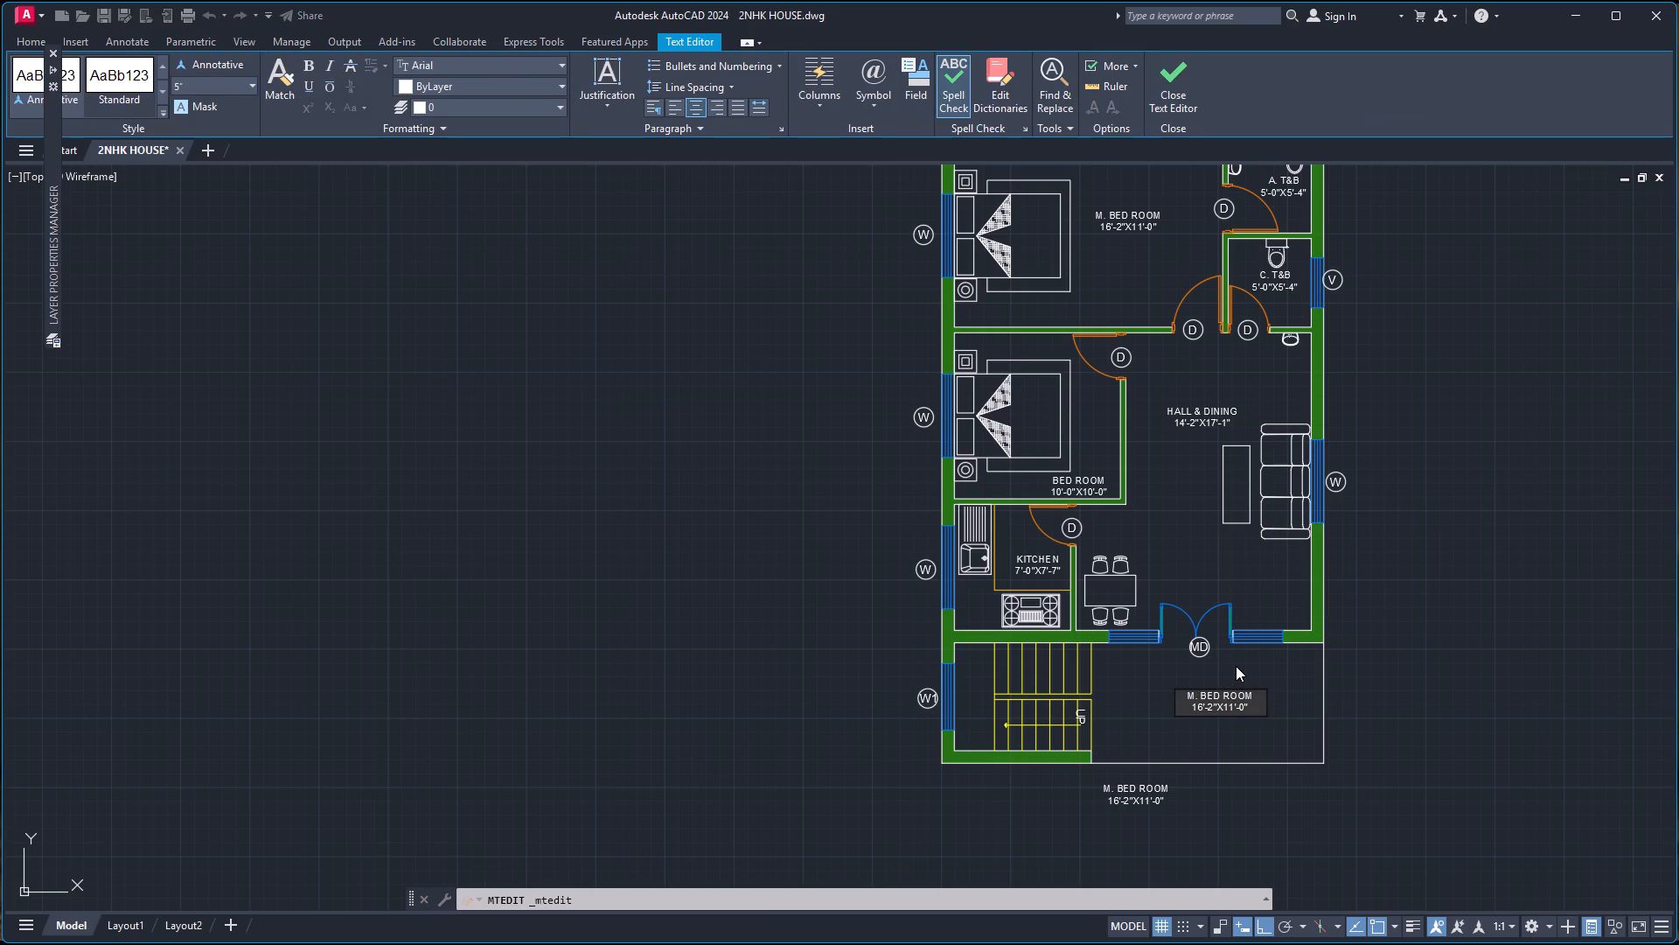
text(VERANDAH)
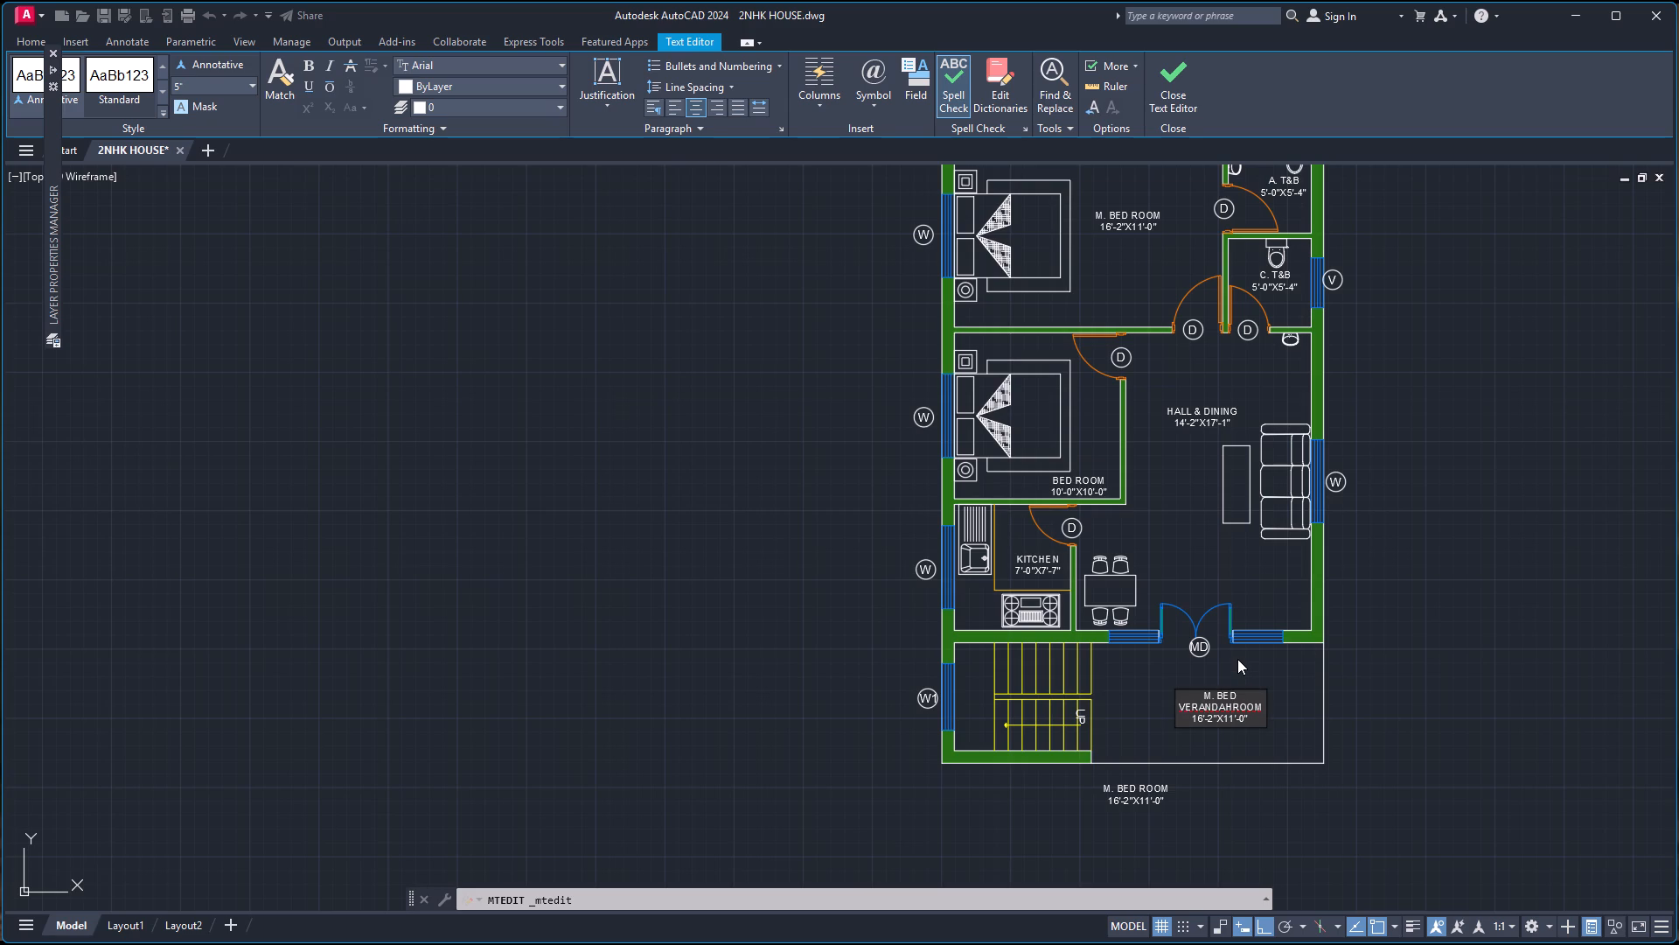
key(ctrl+a)
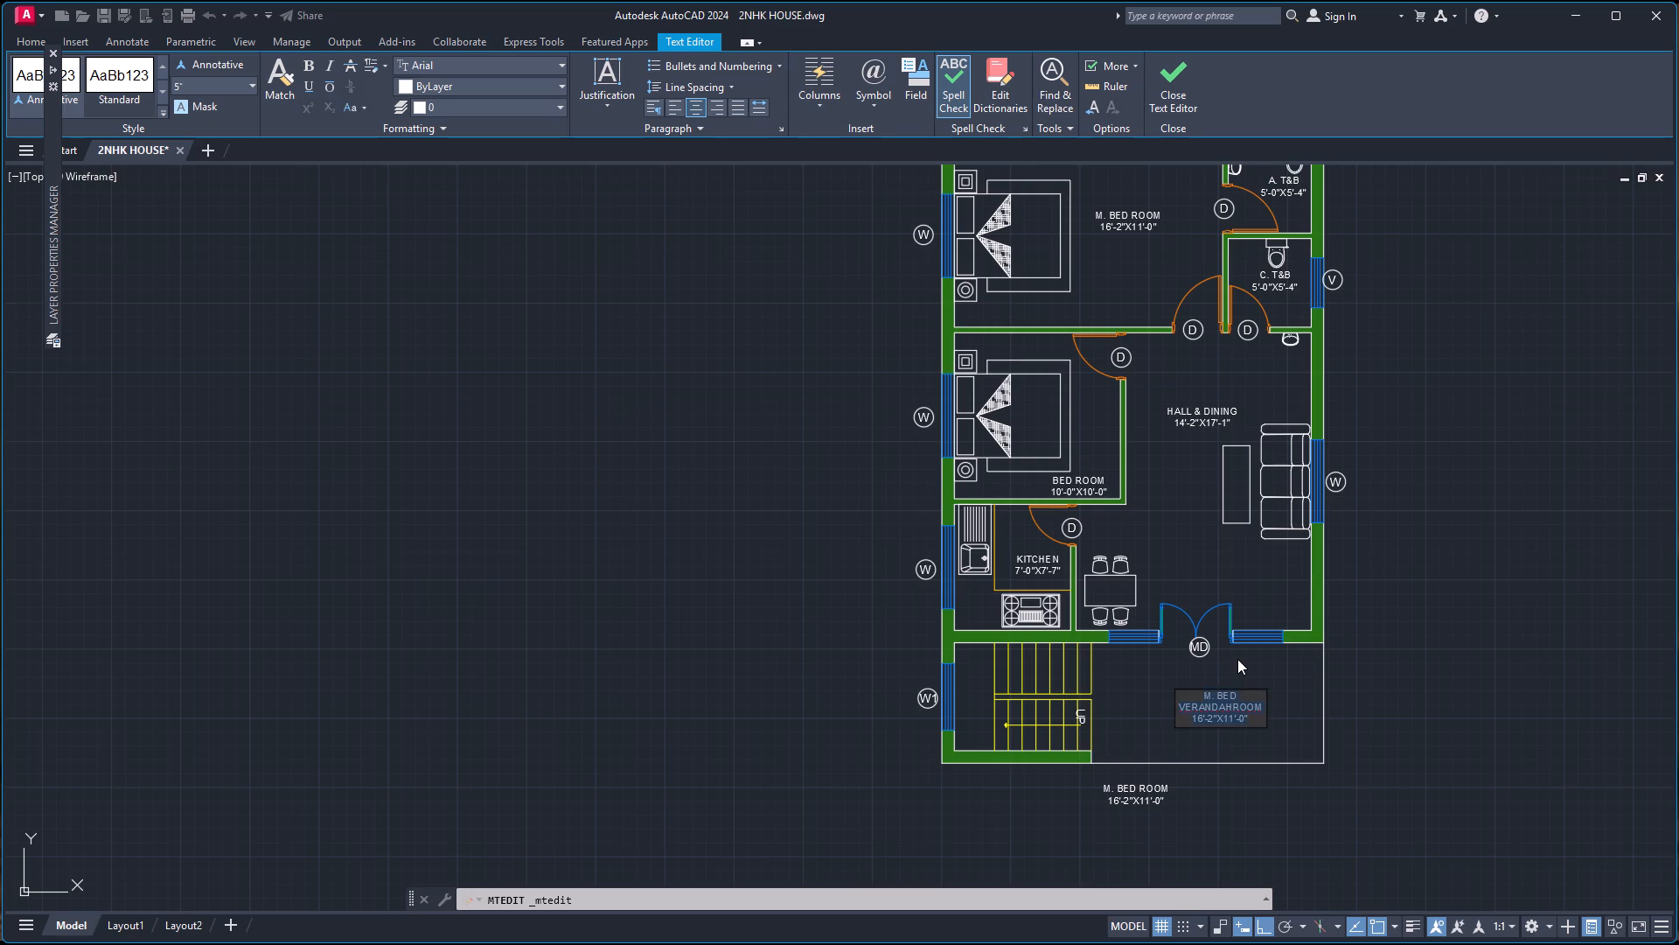
text(VERANDAH)
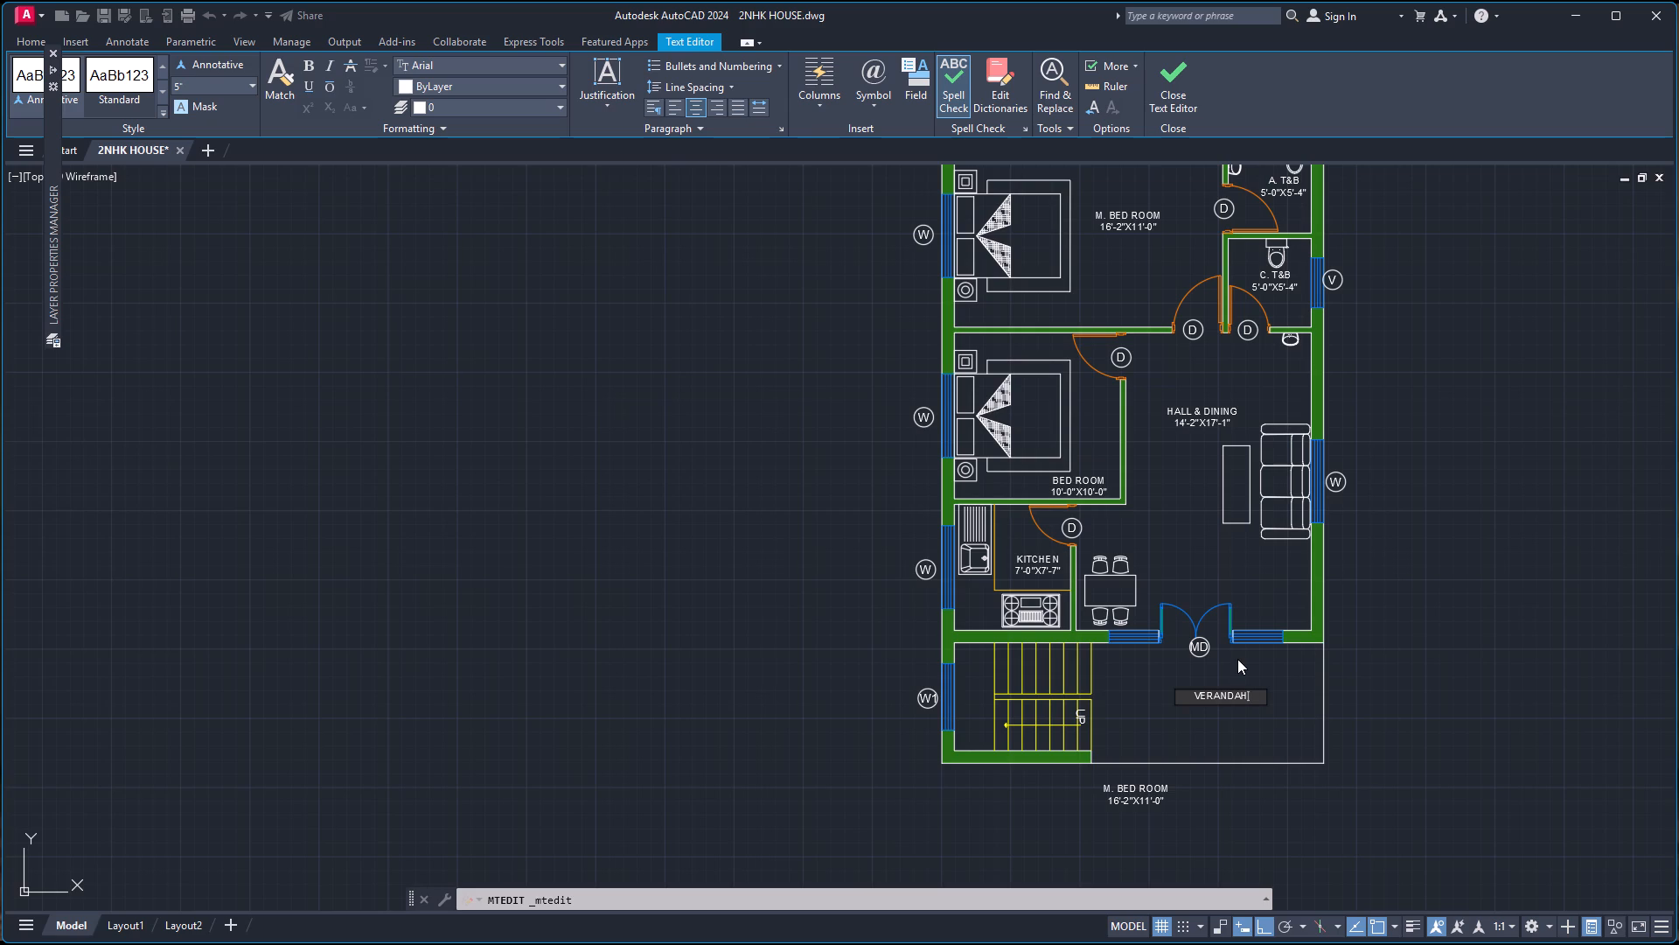
key(Return)
text(14'-0'')
key(x)
key(7)
text('-)
text(3'')
click(1386, 669)
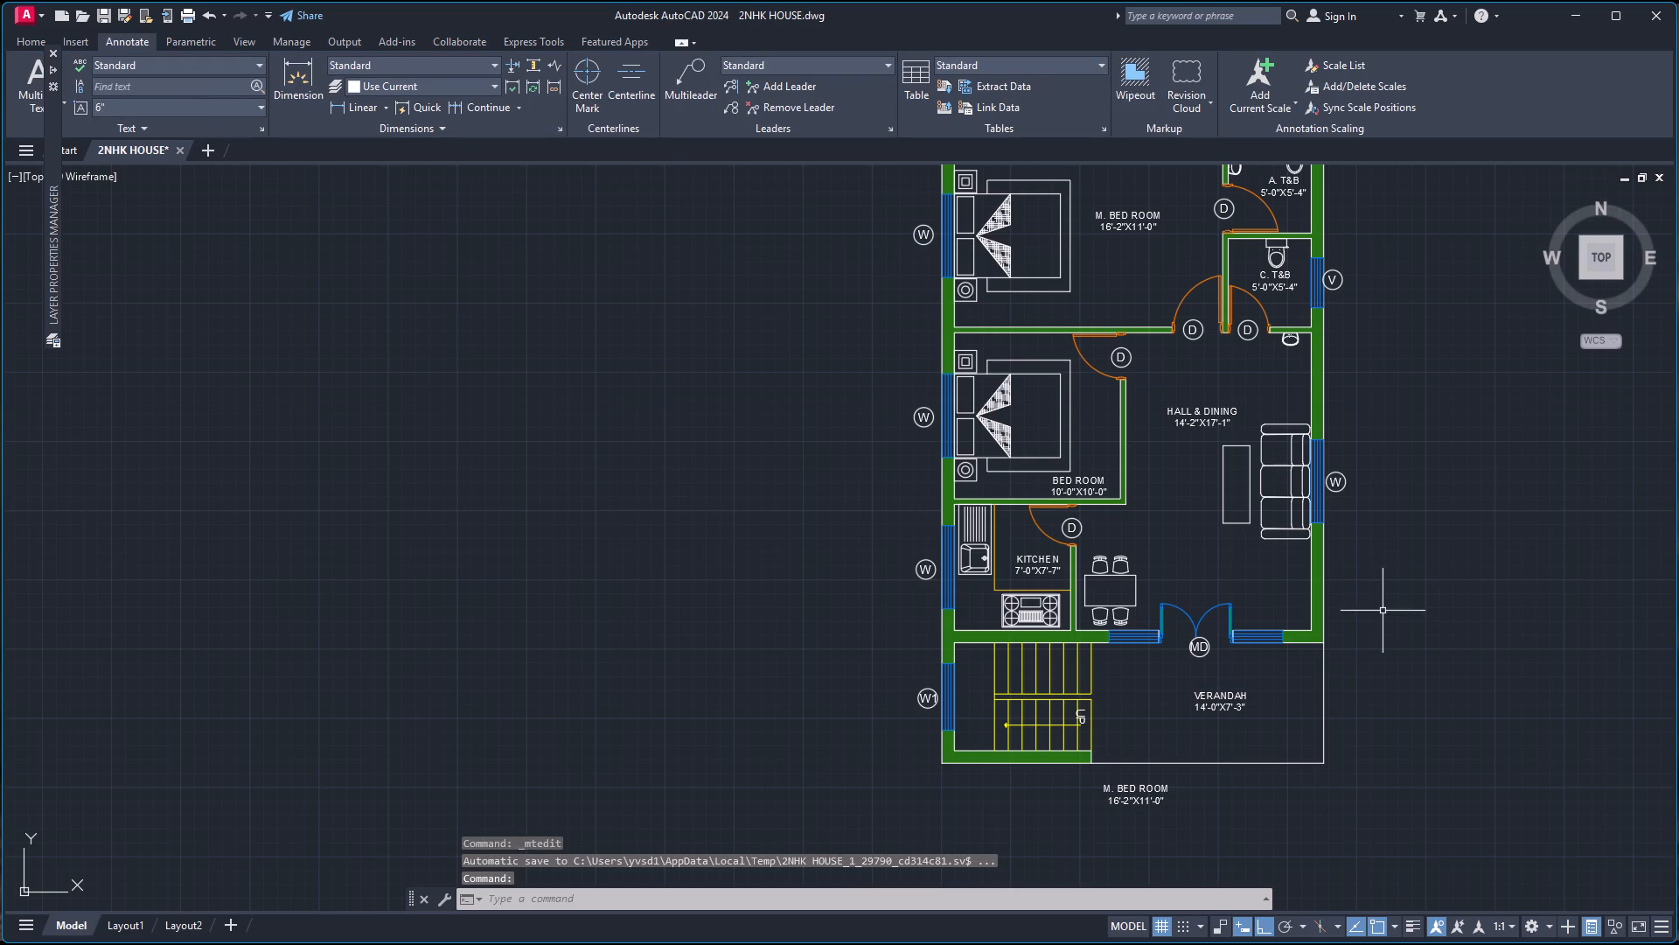
Replace the spare M. BED ROOM label below the plan with the text "Built Up Area : 874.00 Sq. ft".
scroll(1458, 549, down, 1)
scroll(1552, 571, up, 1)
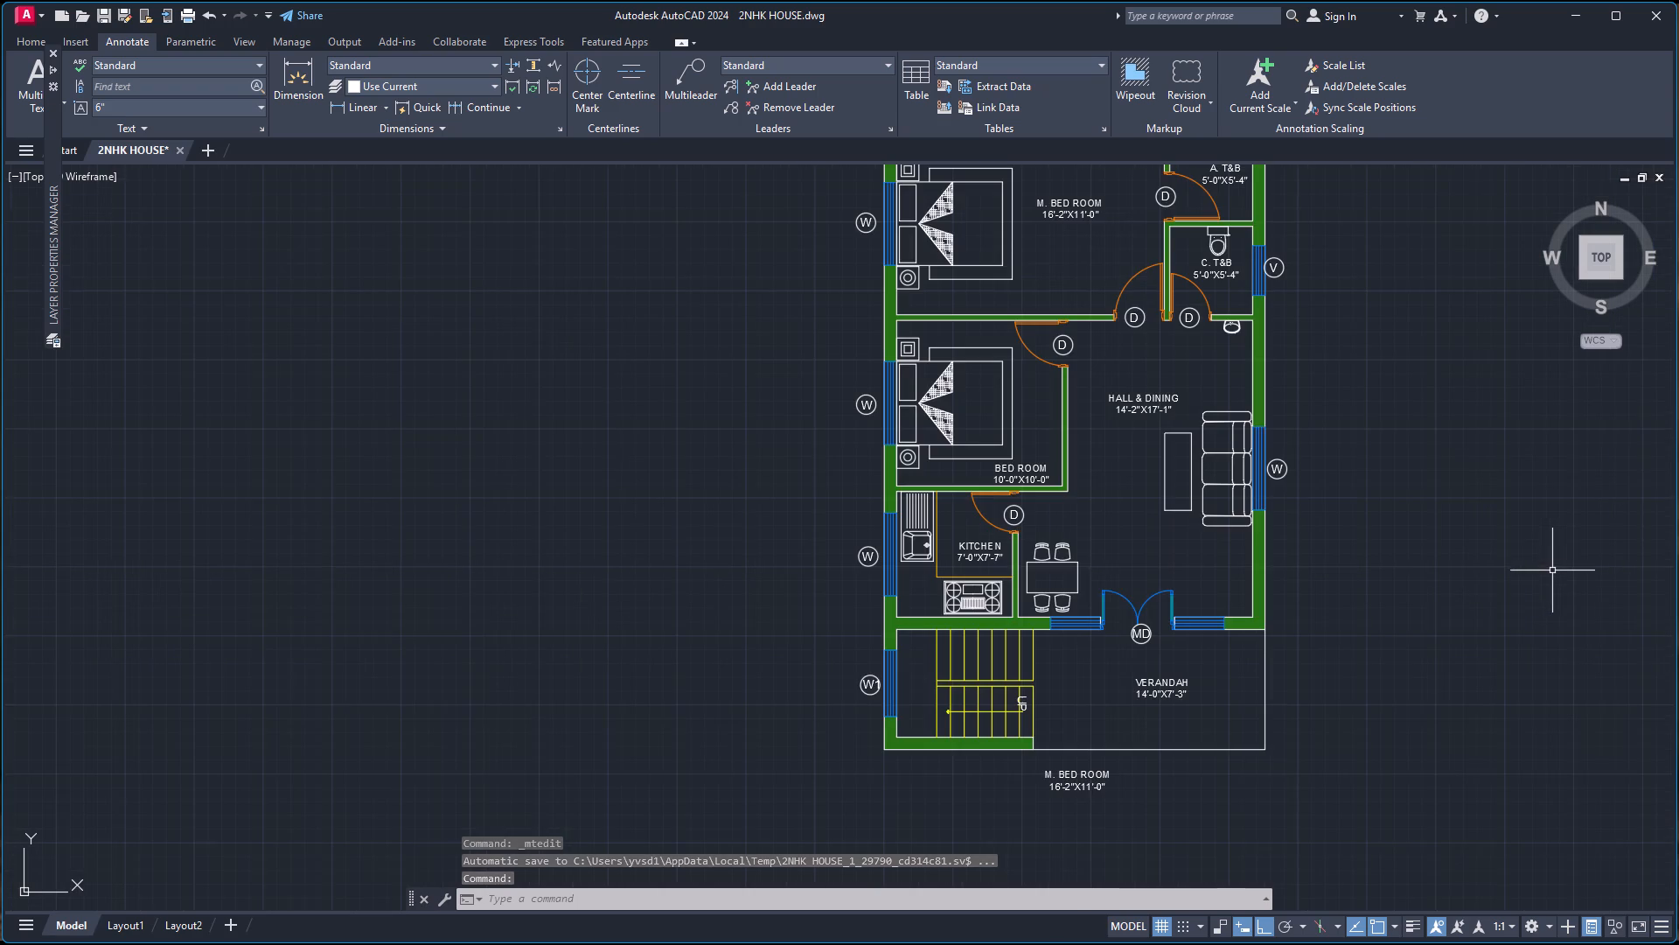
double_click(1067, 773)
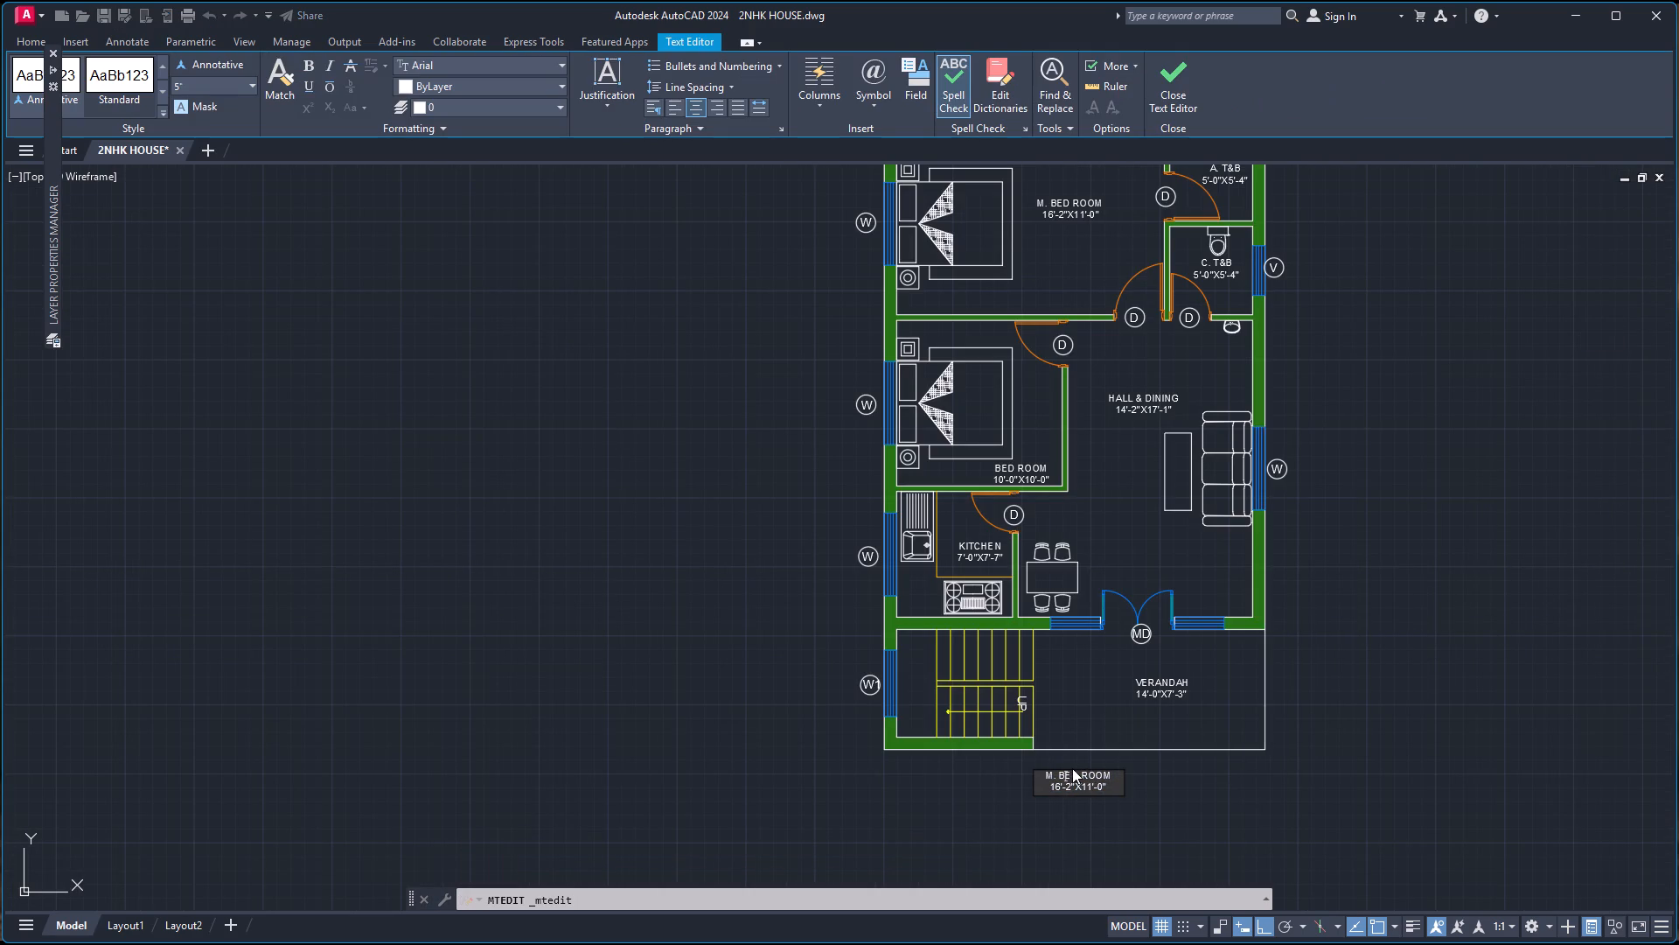
key(ctrl+a)
text(BU)
key(BackSpace)
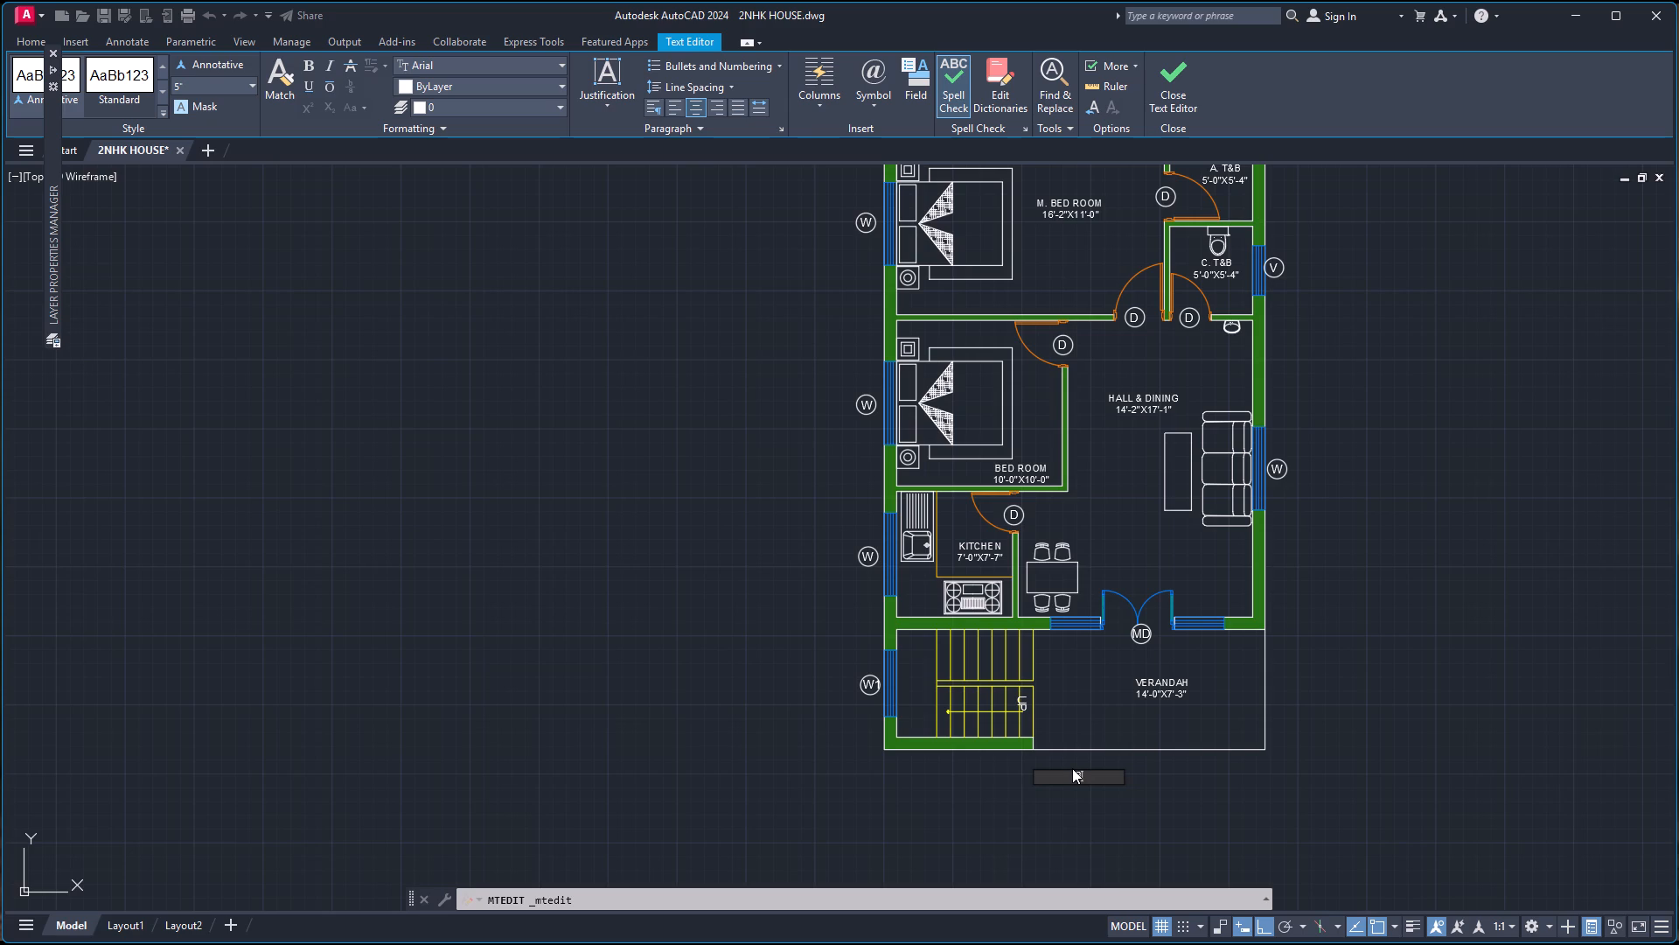
text(ui)
text(lt)
key(space)
text(Up)
key(space)
text(Area)
key(space)
text(:)
key(space)
text(874)
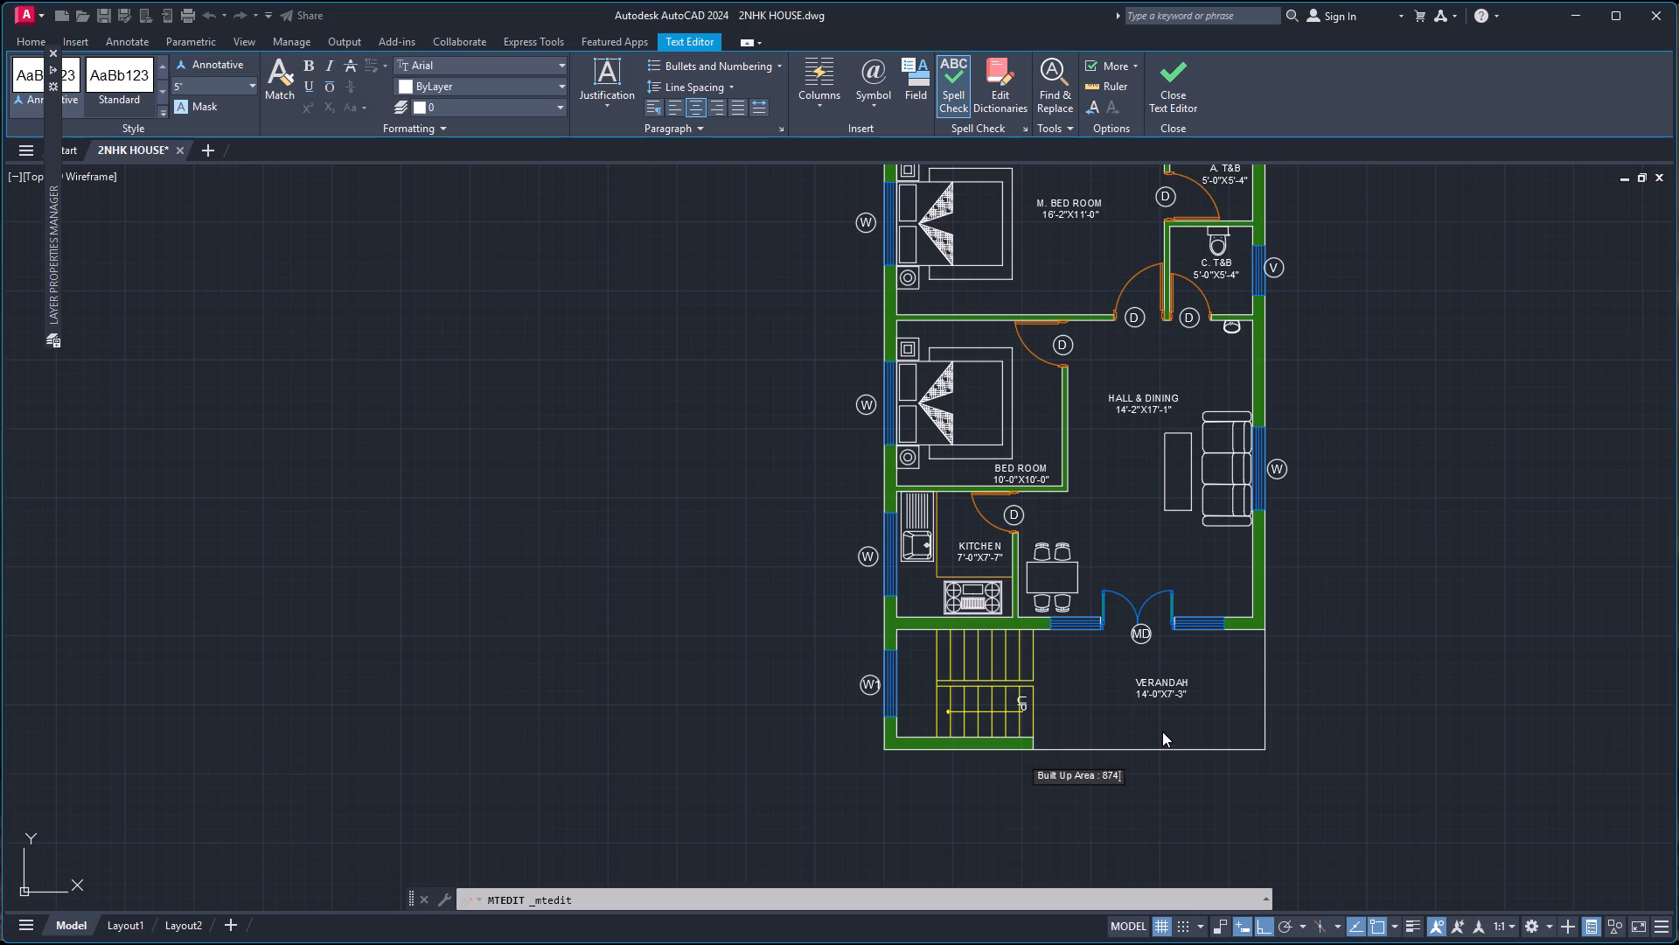
text(.--)
key(BackSpace)
key(BackSpace)
text(00)
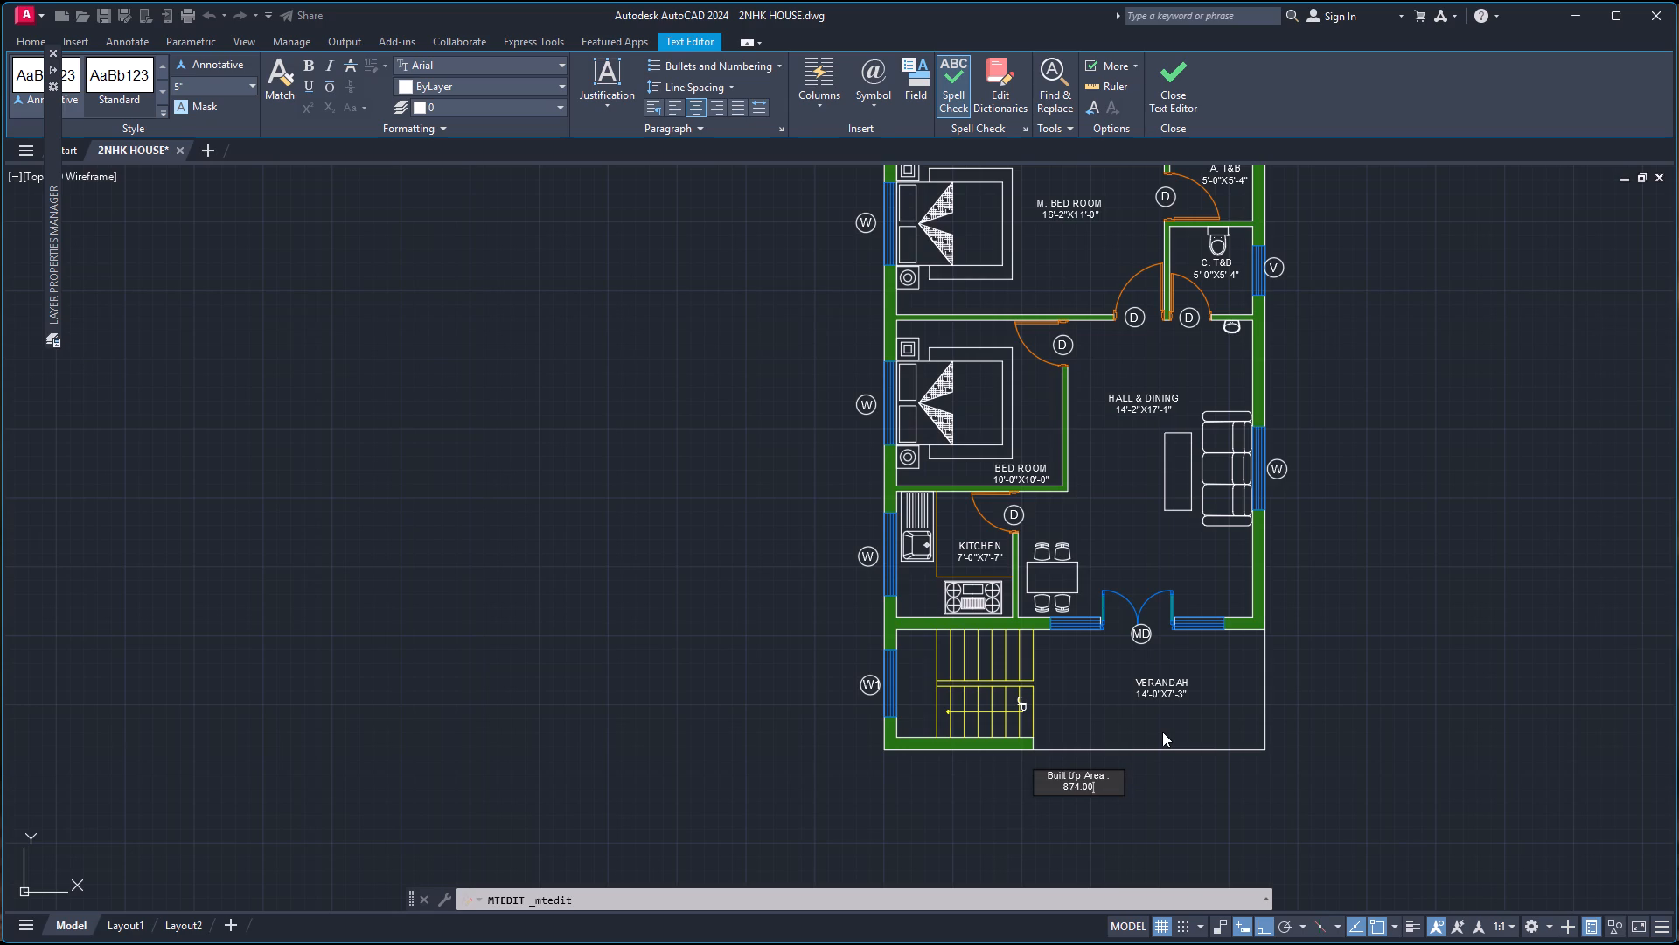
key(space)
text(Sq)
text(.)
key(space)
text(ft)
click(1179, 782)
Set the Built Up Area note's text height to 6" and widen its text frame so the note fits on one line.
click(1096, 779)
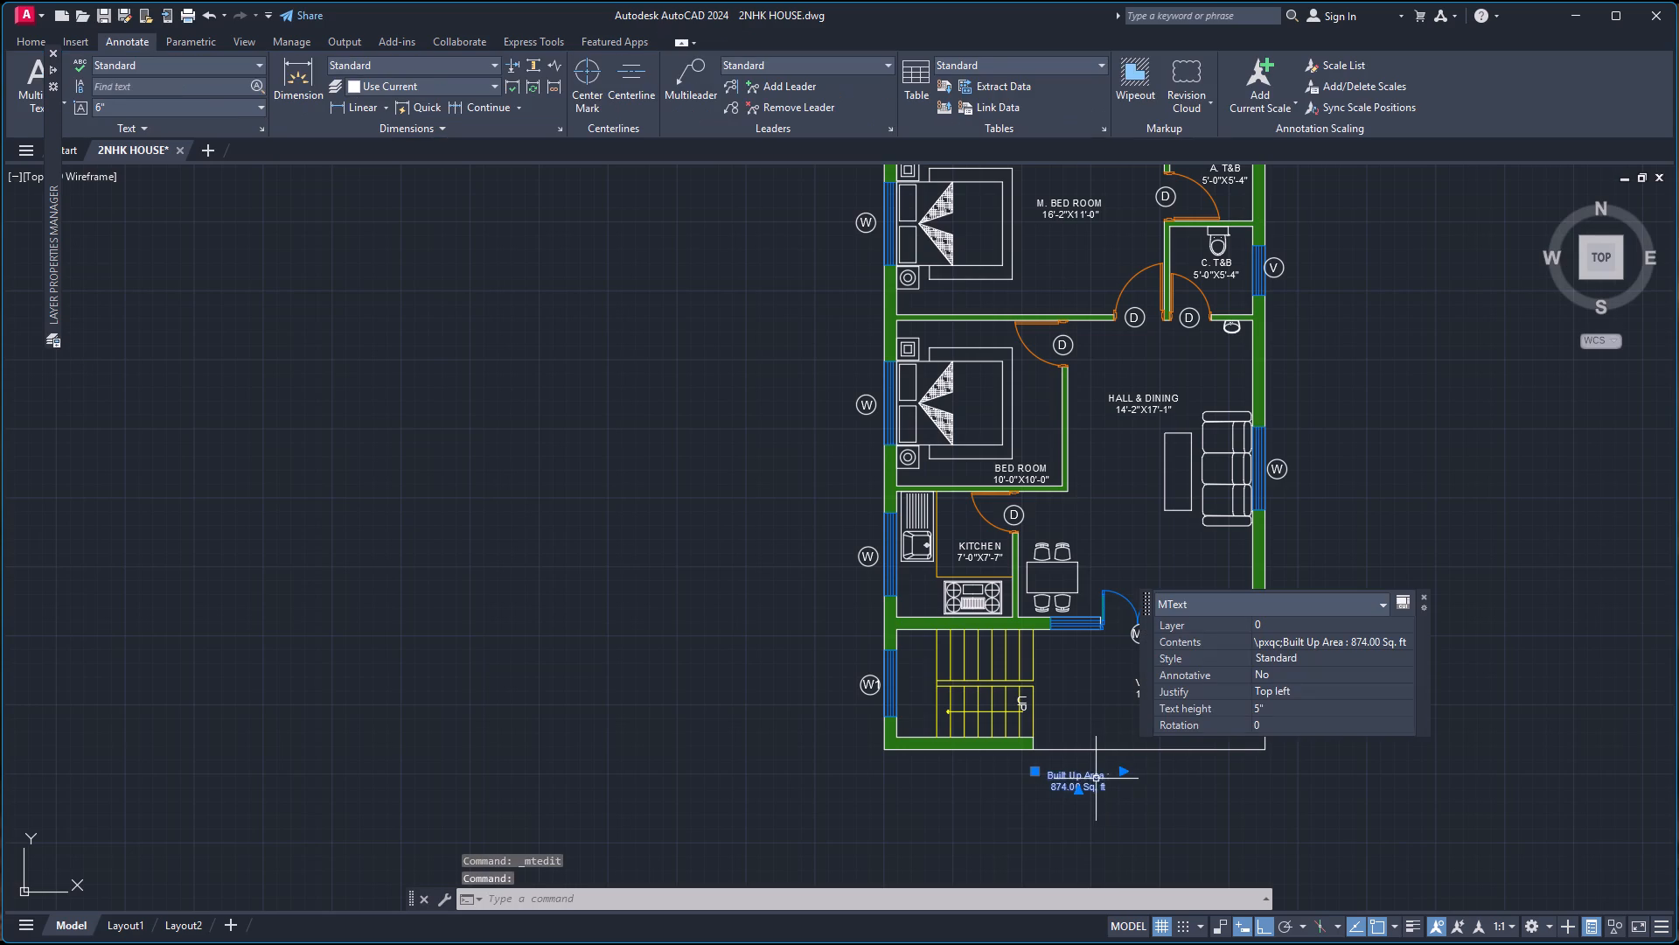
click(1123, 769)
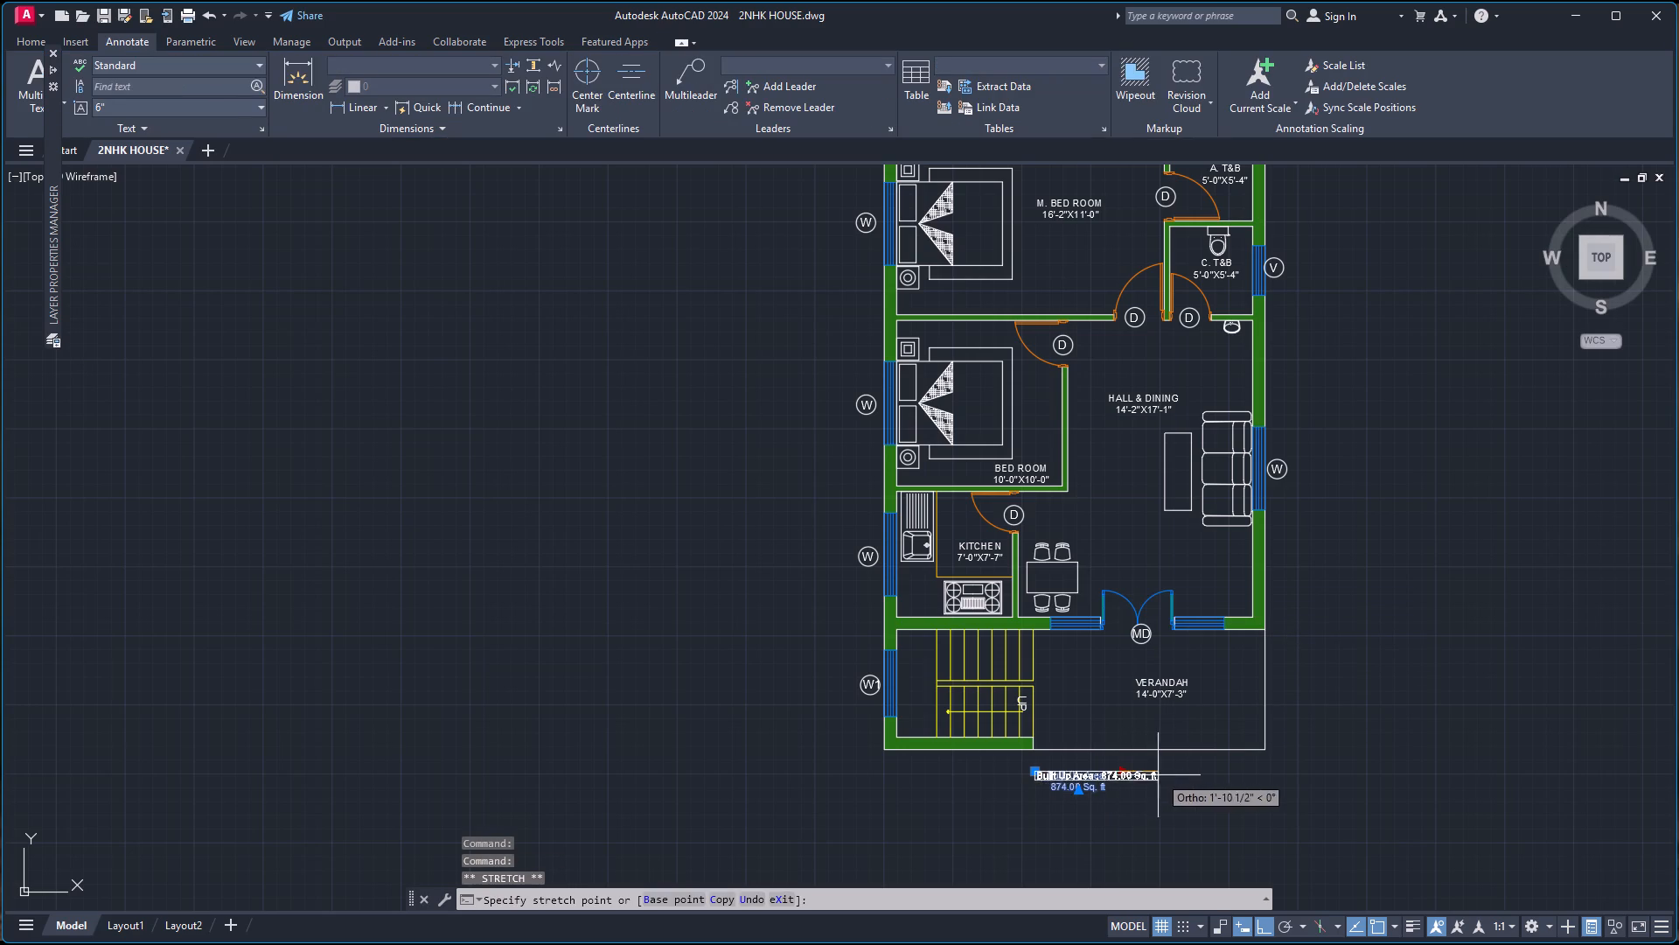
click(1166, 776)
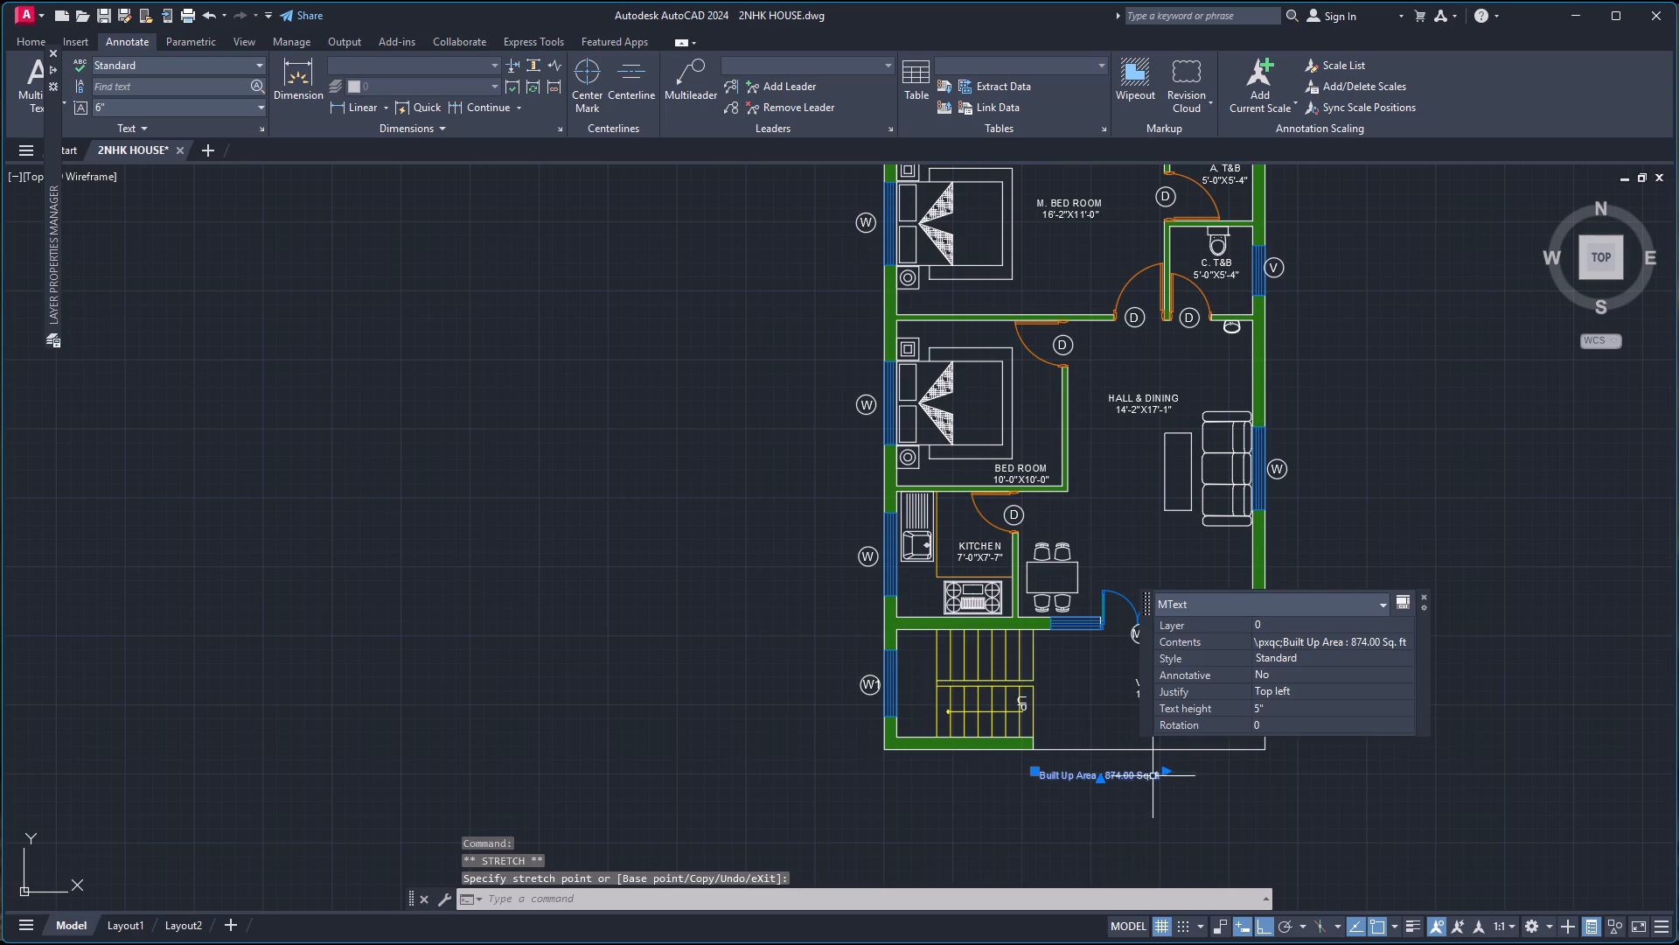
click(1266, 707)
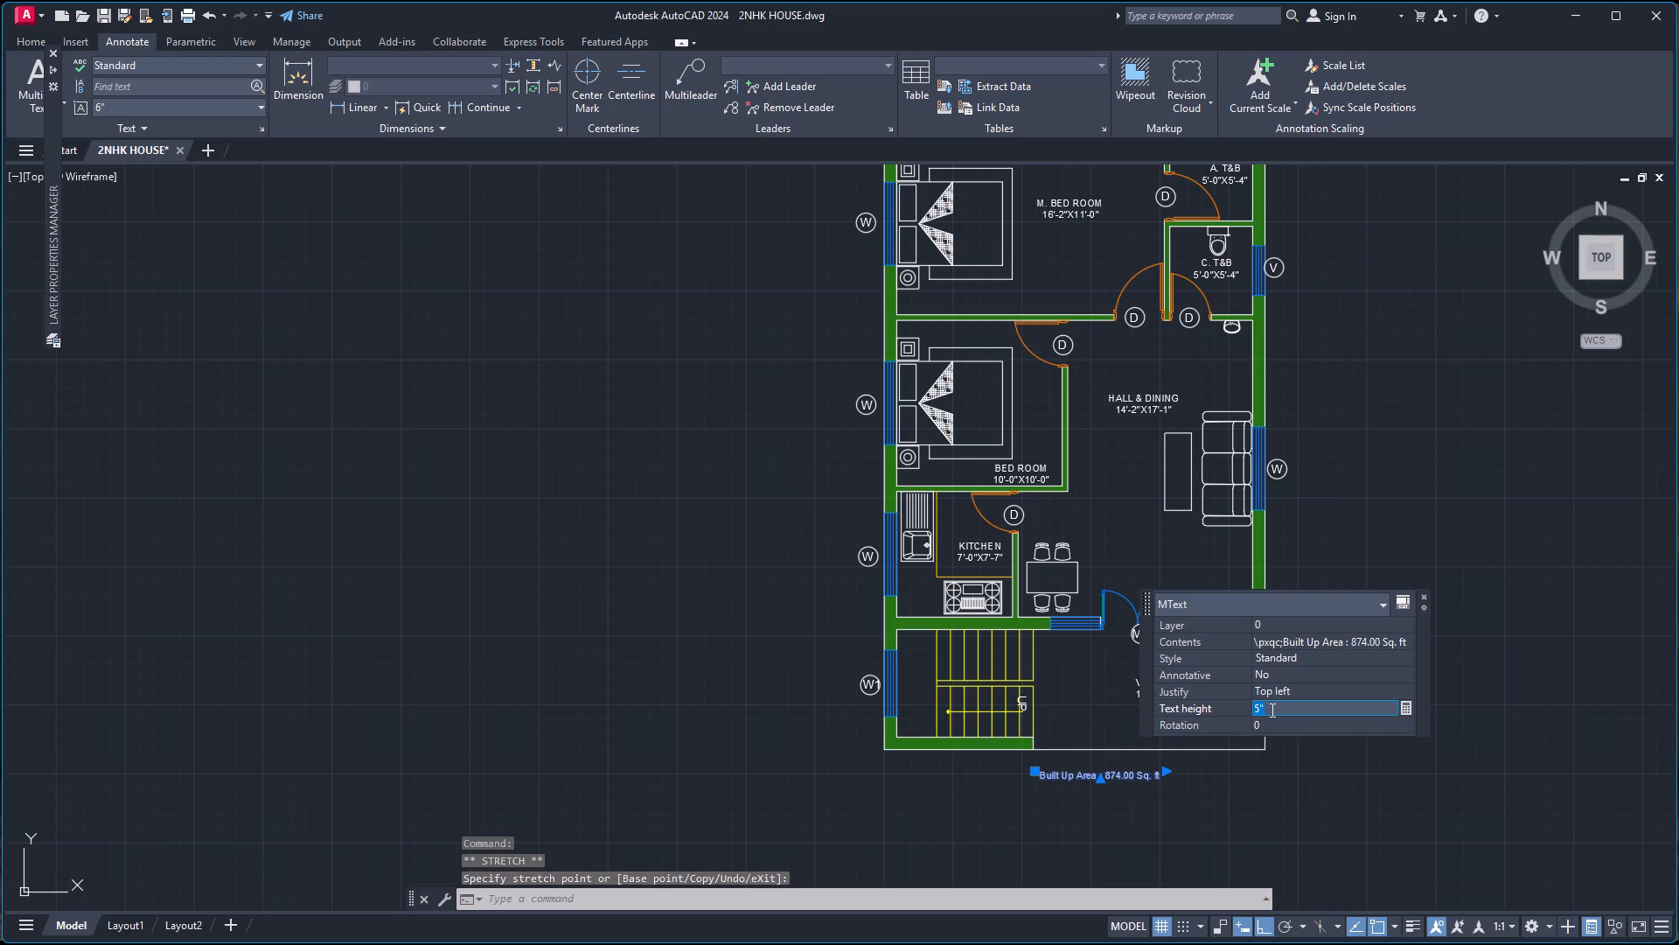
key(6)
key(Return)
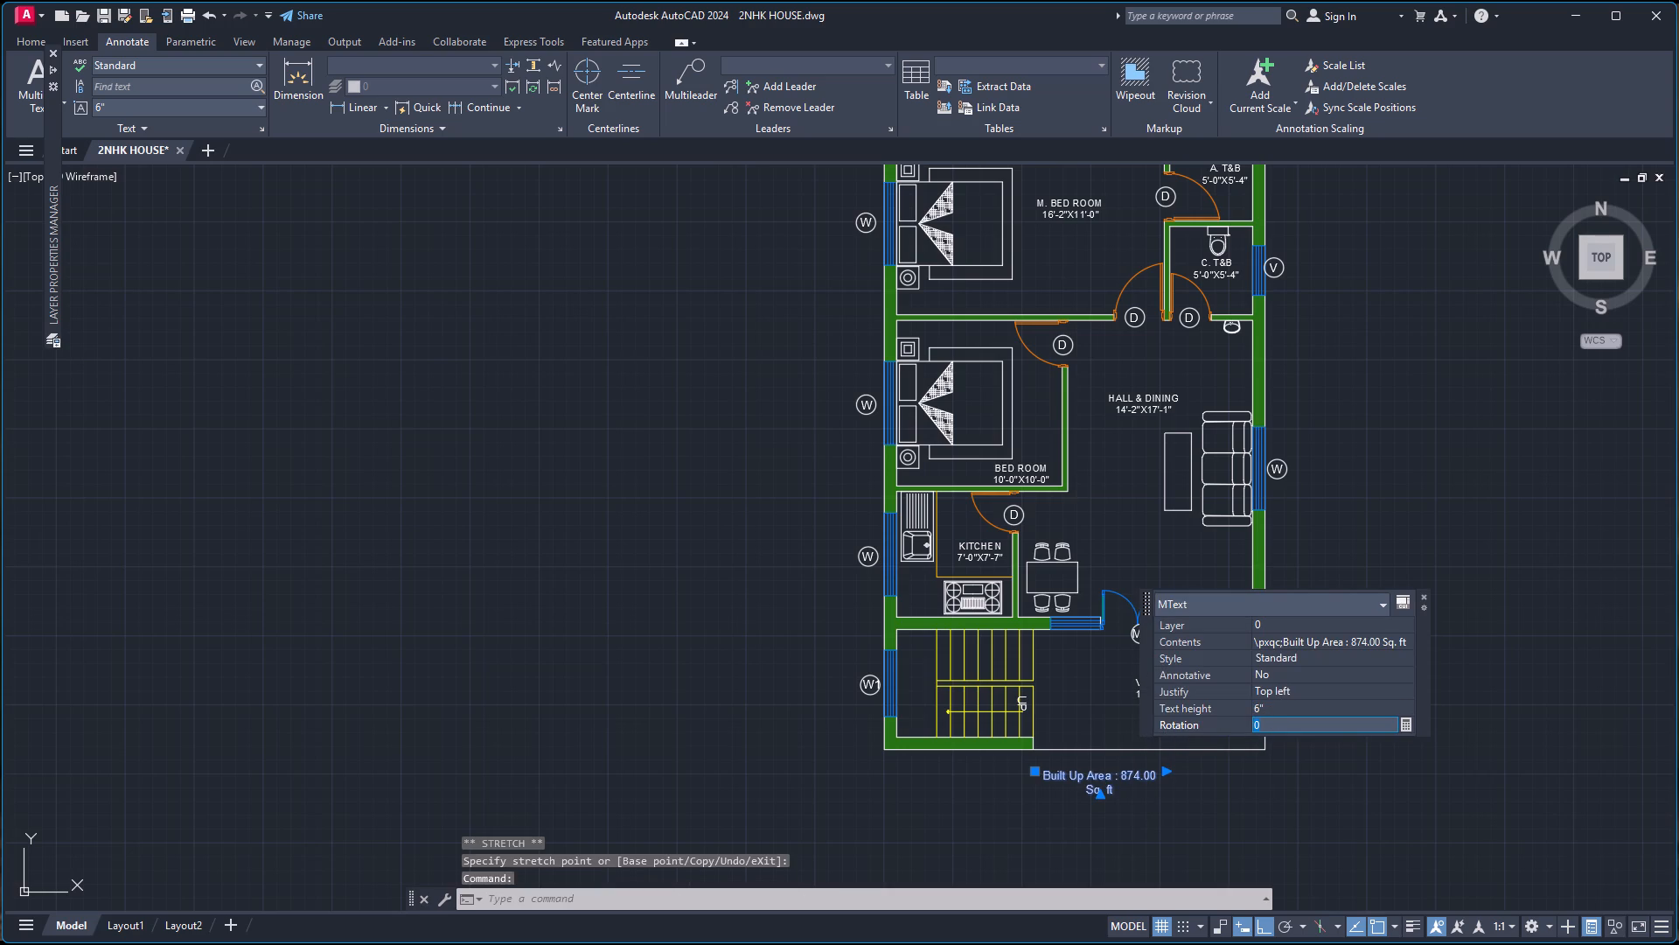
click(1167, 770)
click(1188, 766)
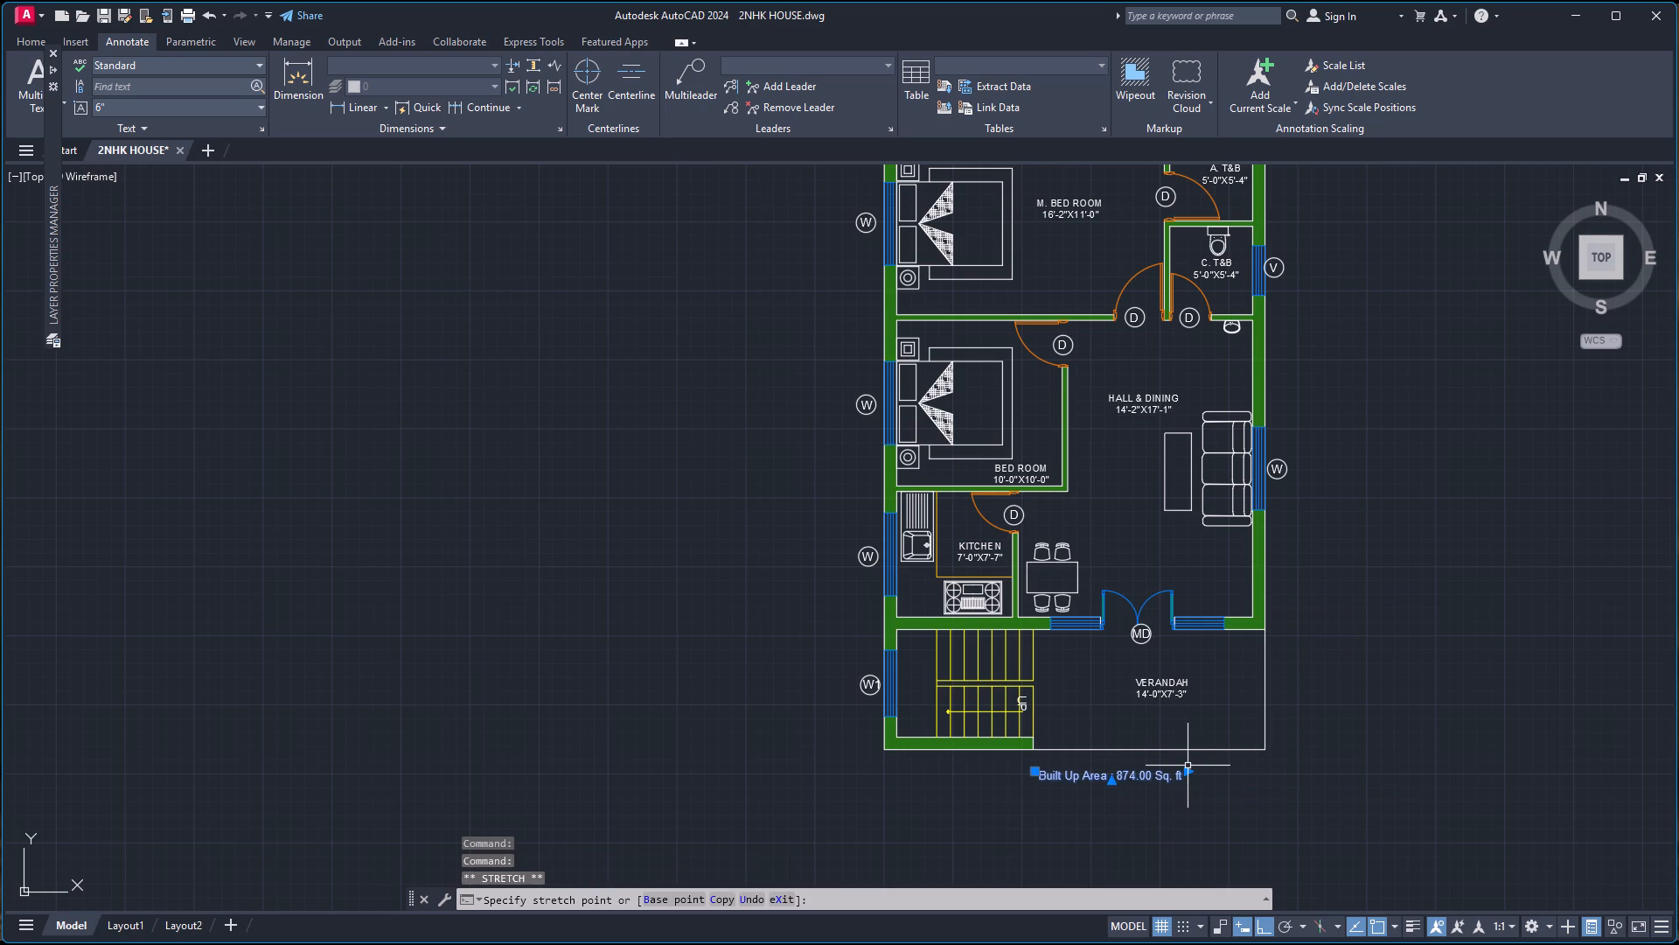
key(Escape)
Move the Built Up Area note about 1'-1" to the left beneath the plan.
click(1104, 779)
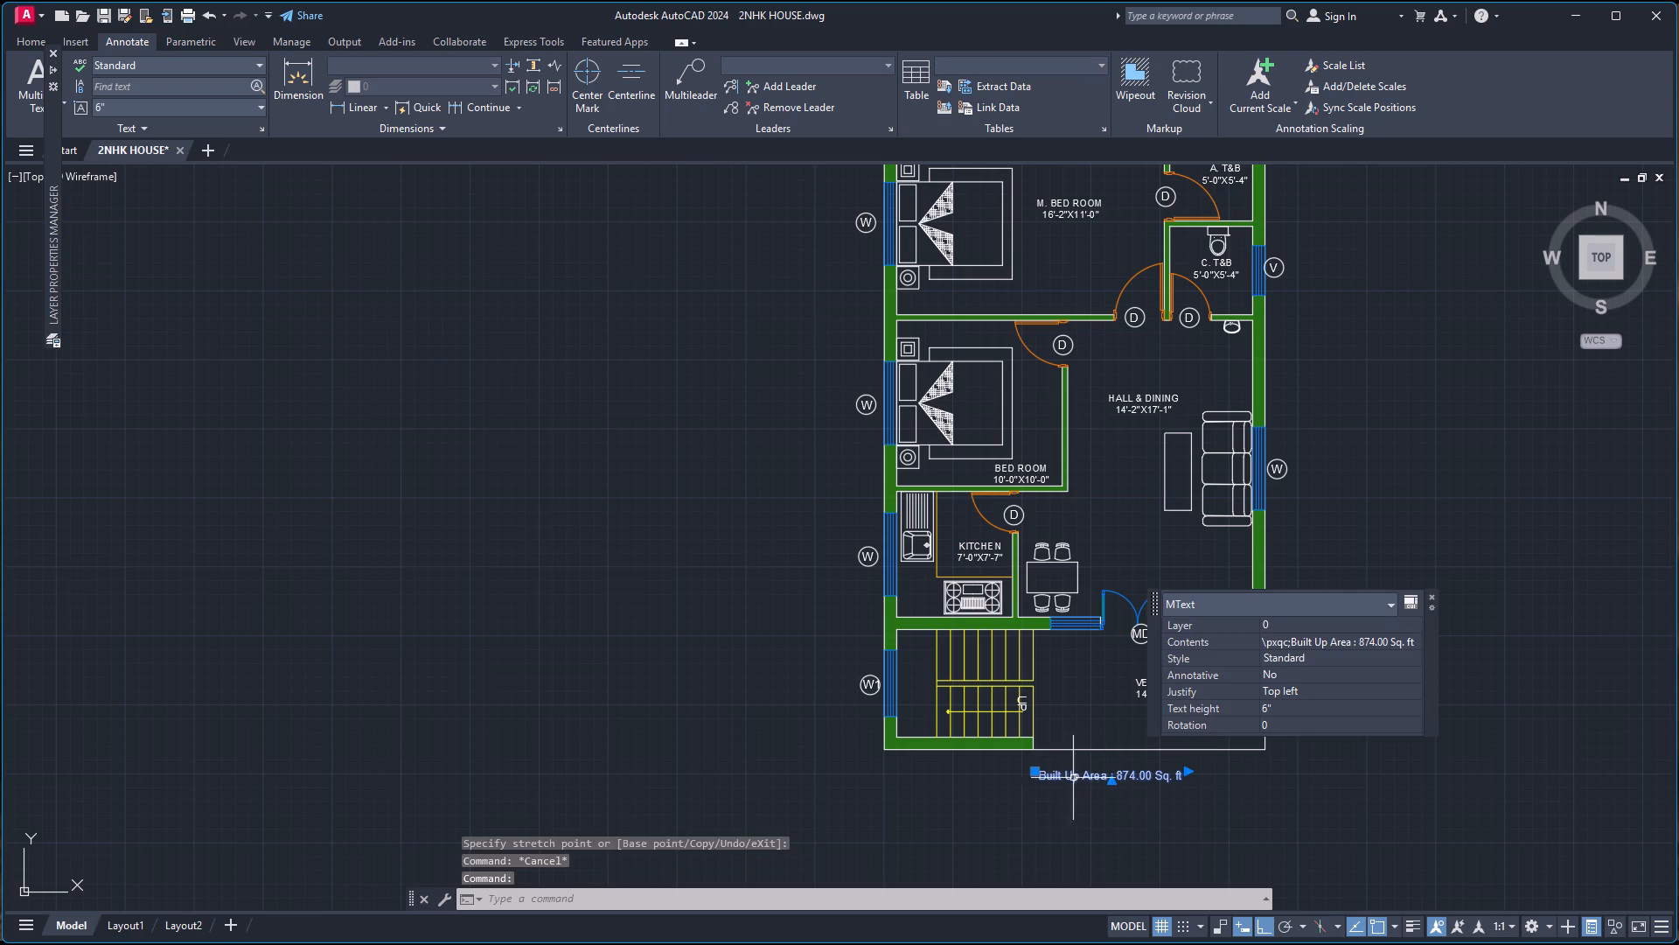
click(1035, 773)
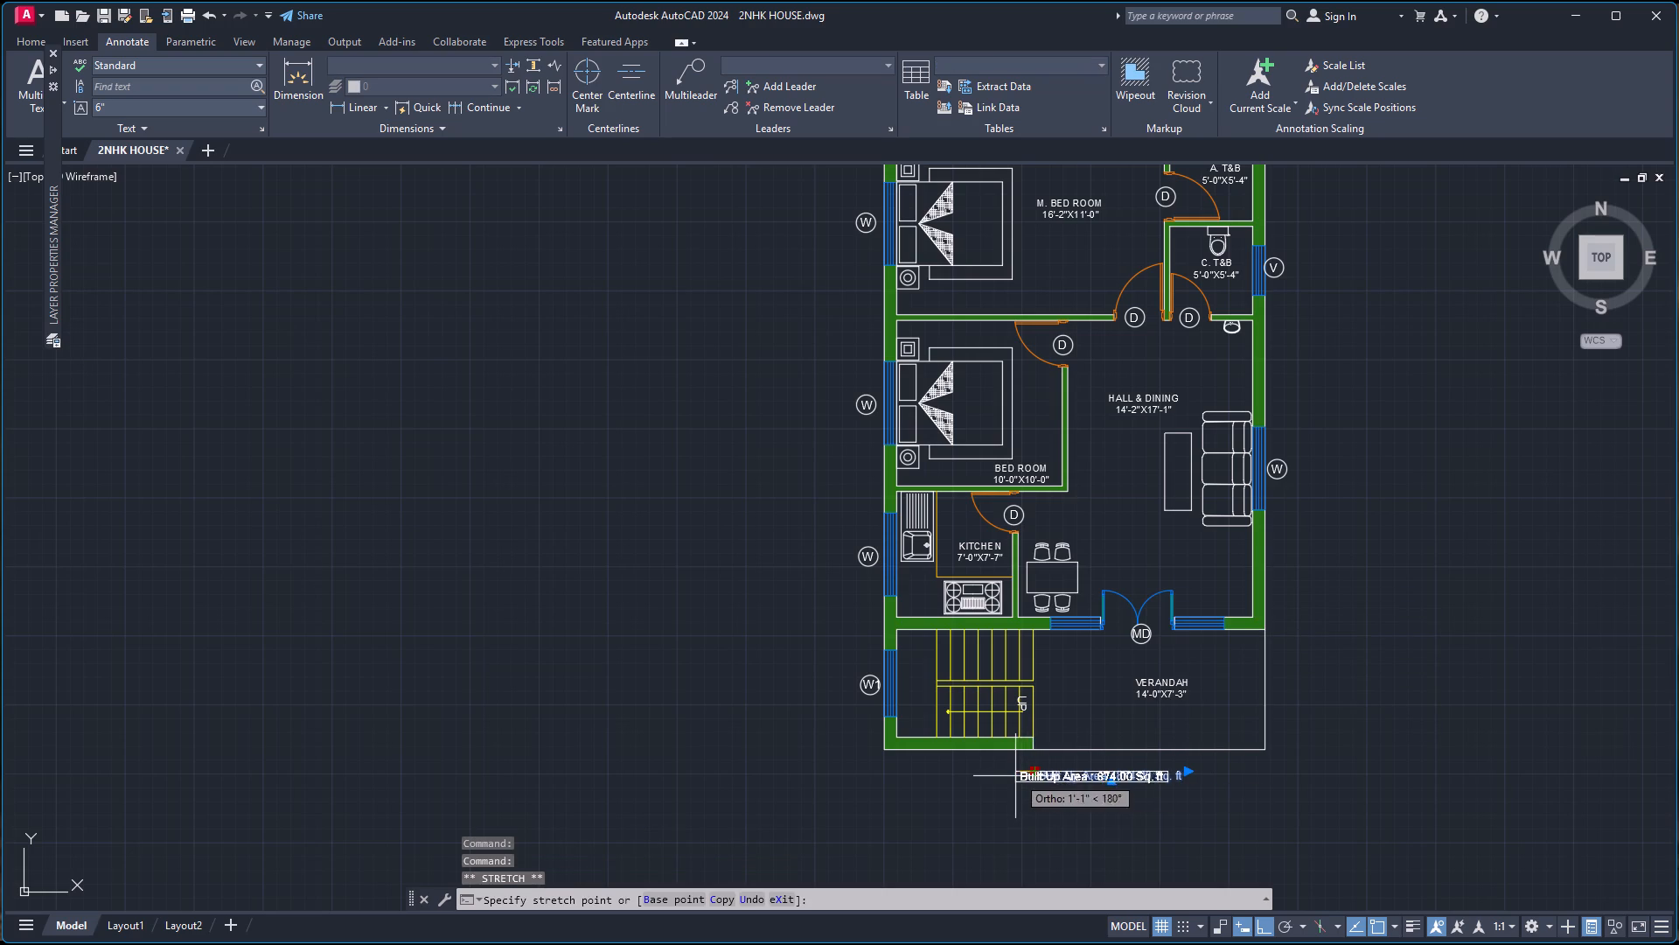
click(1015, 776)
key(Escape)
Hatch the rug border around the beds in both bedrooms with the DOTS pattern, colour 255,255,255, at scale 3.
scroll(1311, 765, down, 2)
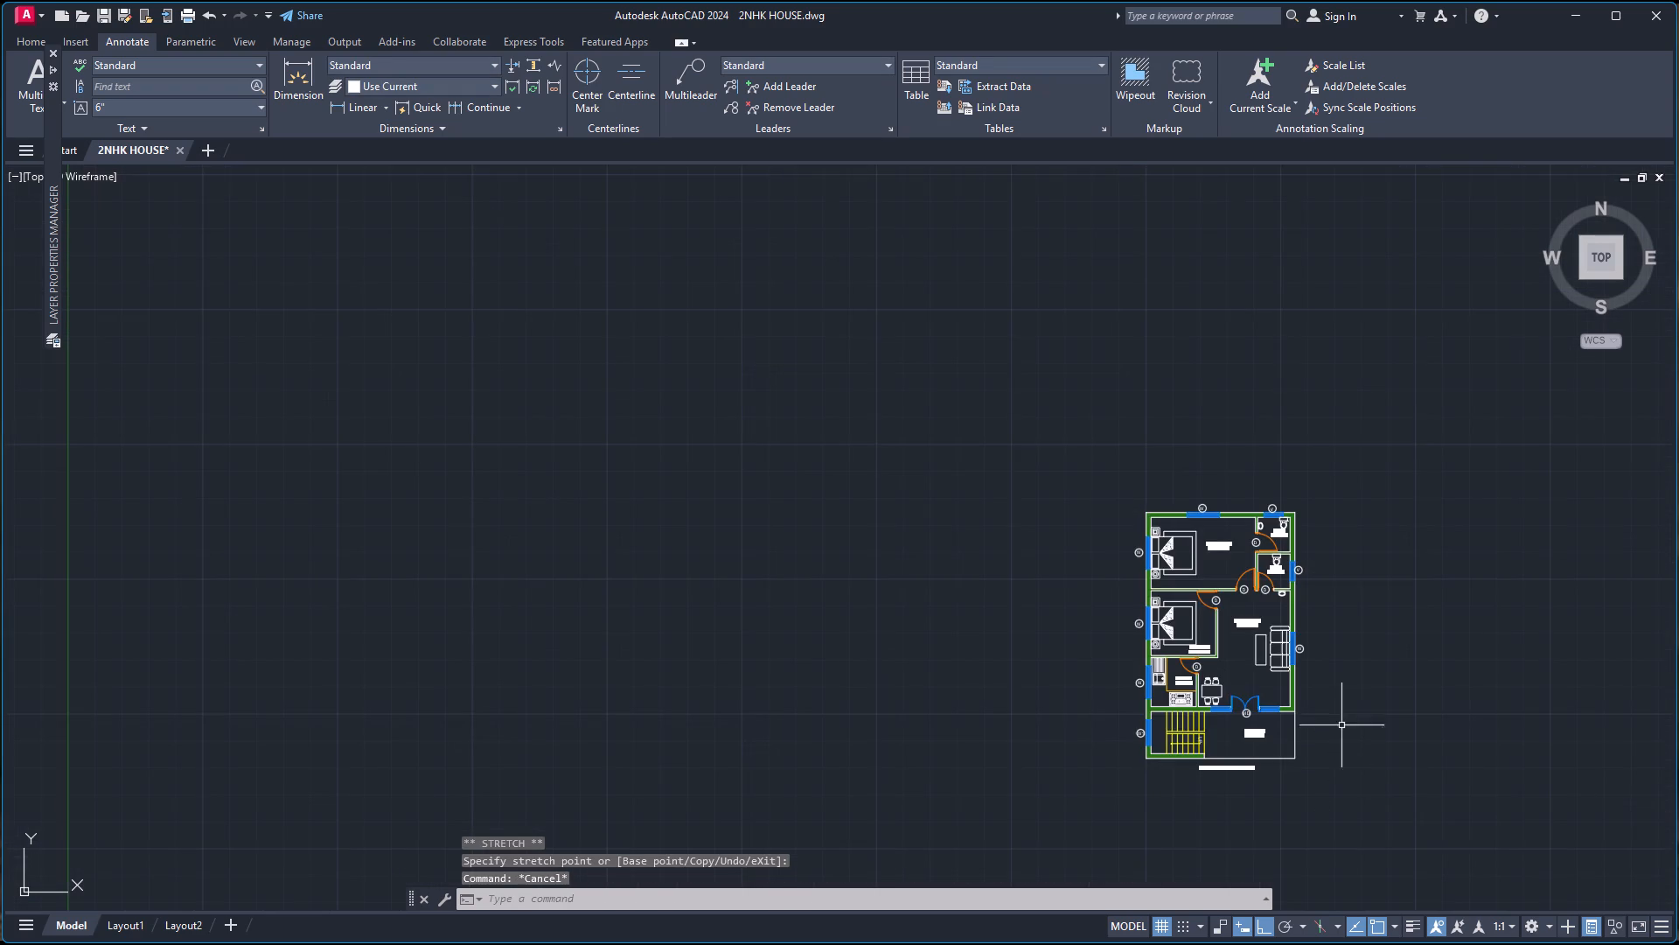
scroll(1365, 734, up, 2)
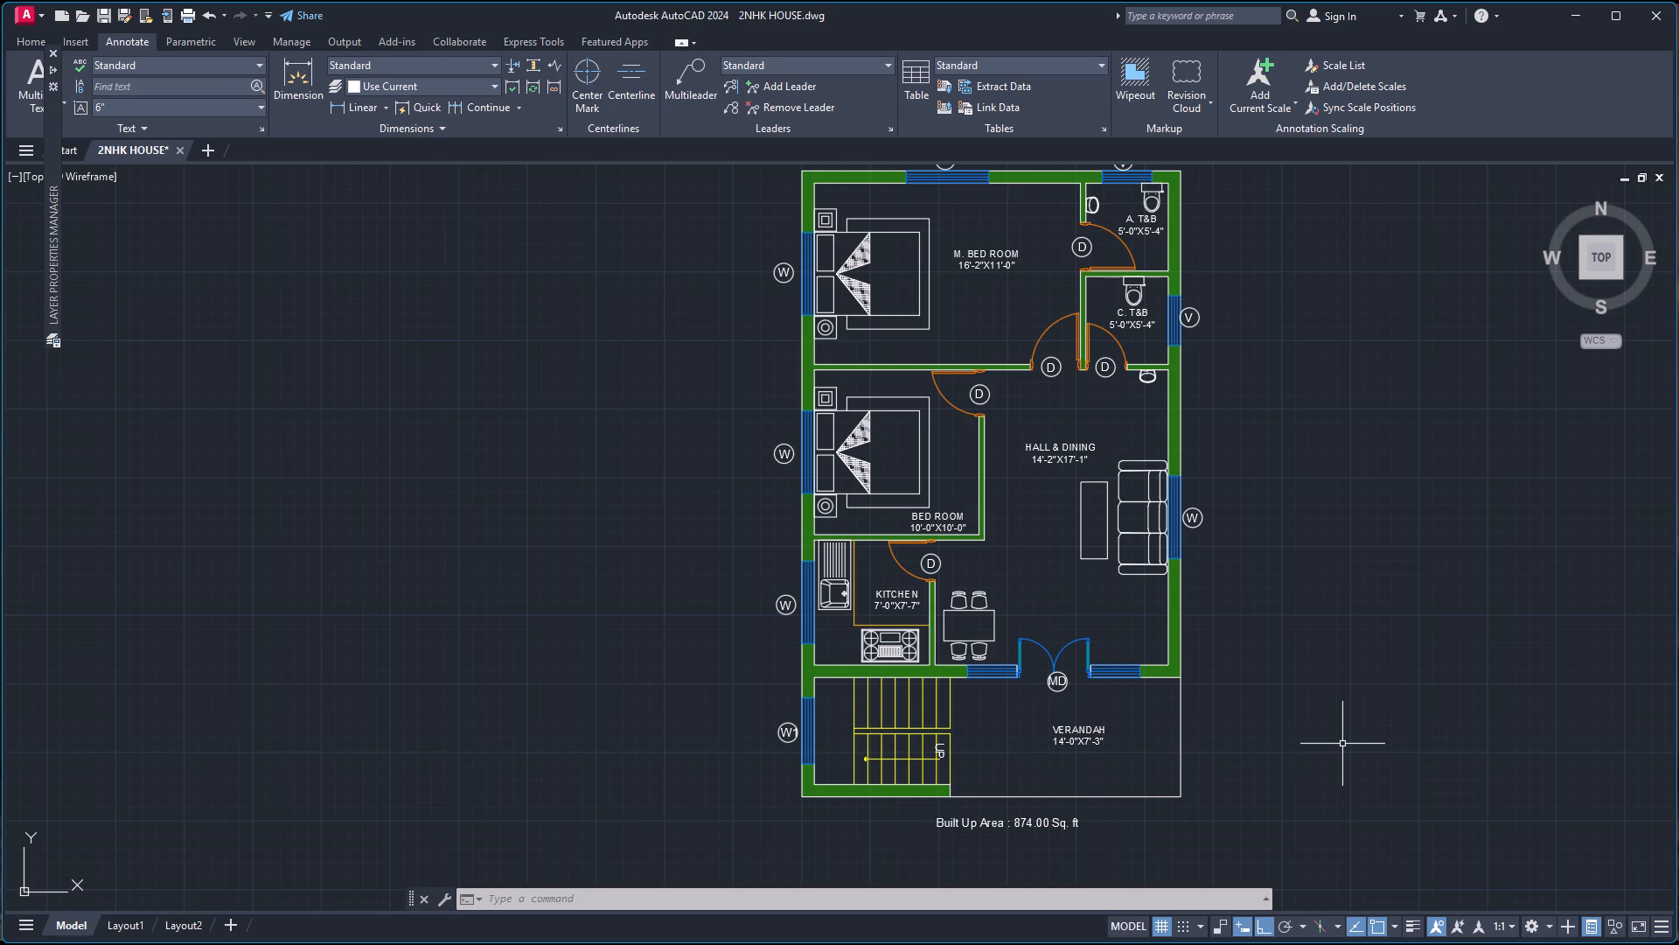
click(20, 45)
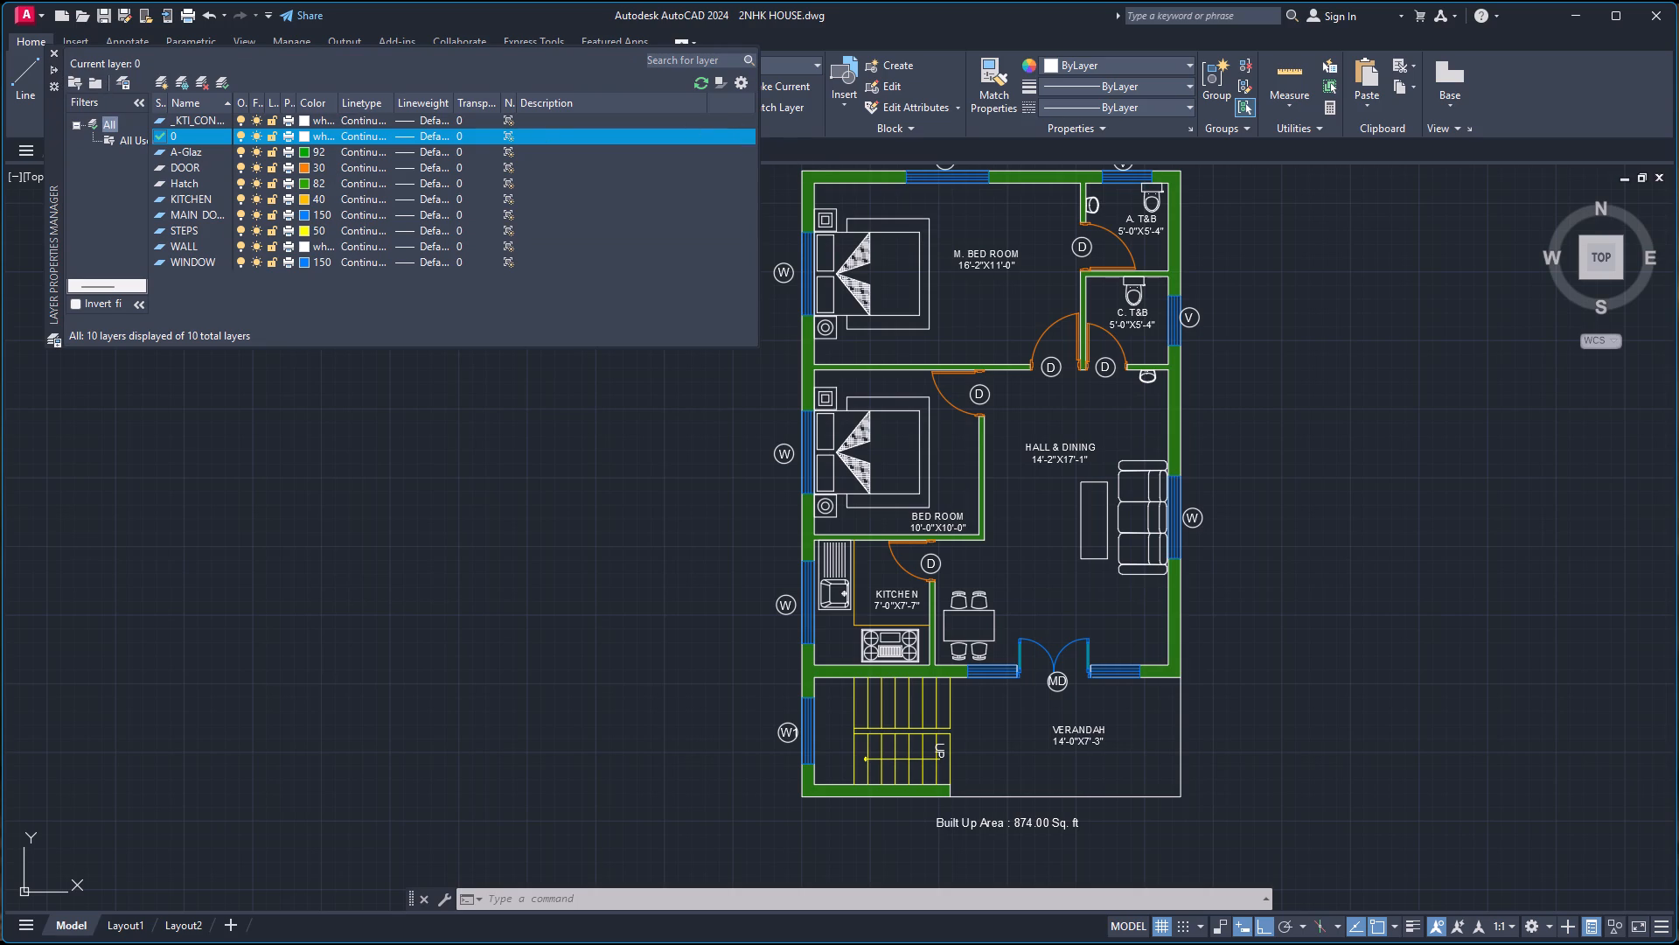
key(h)
key(Return)
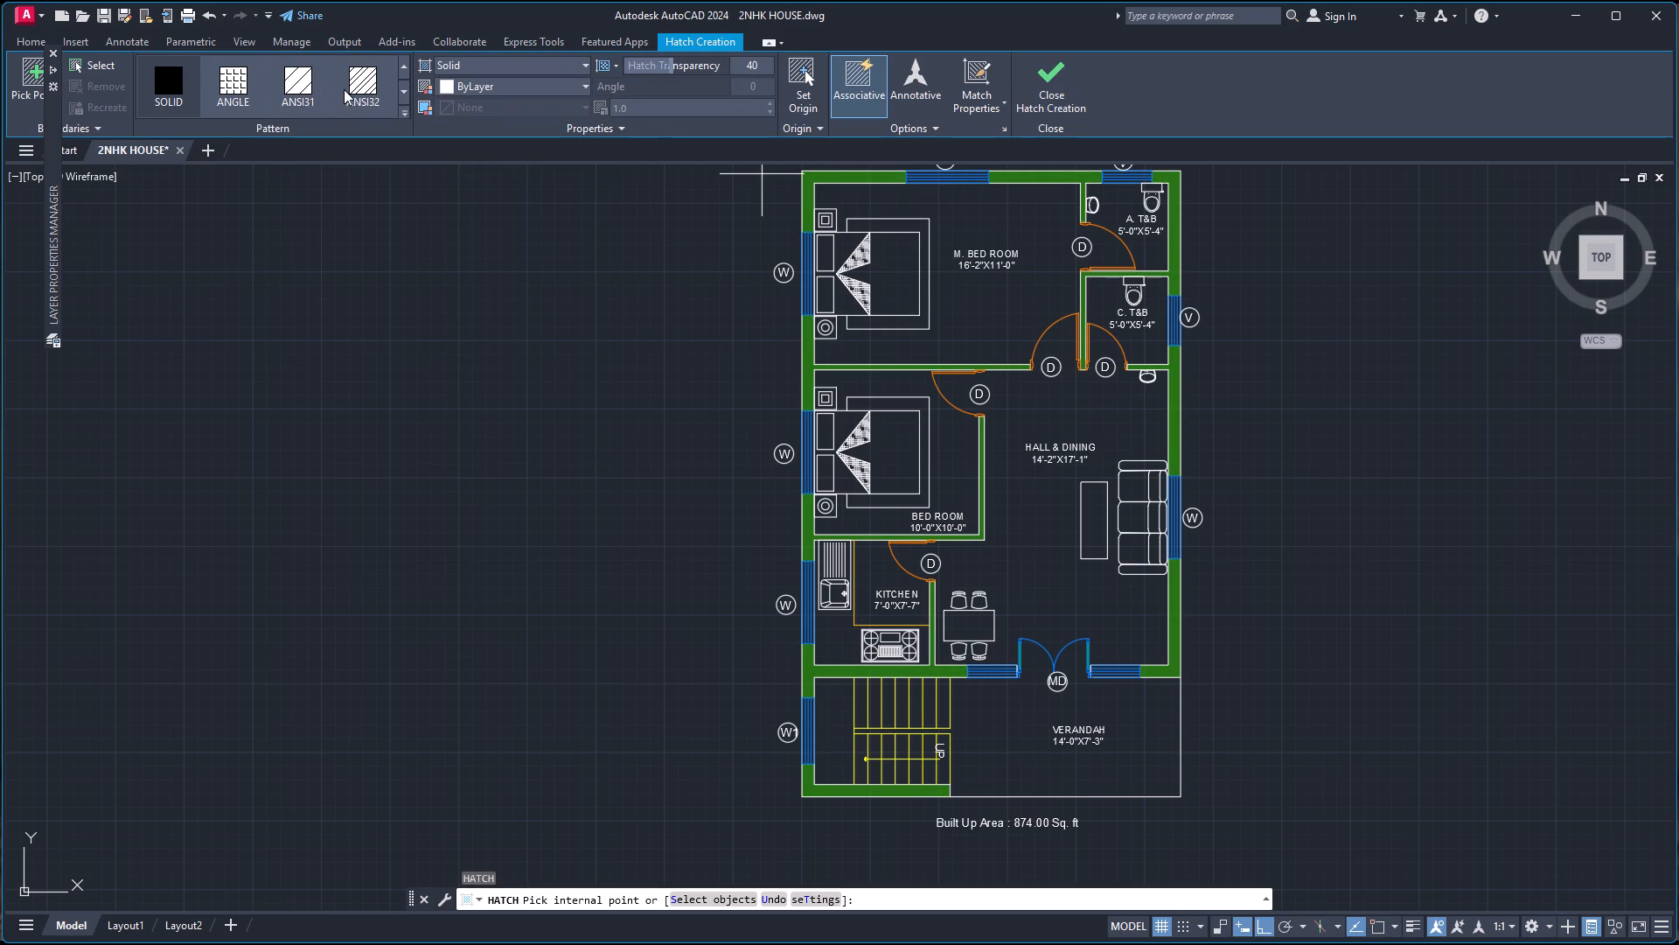
scroll(344, 89, down, 5)
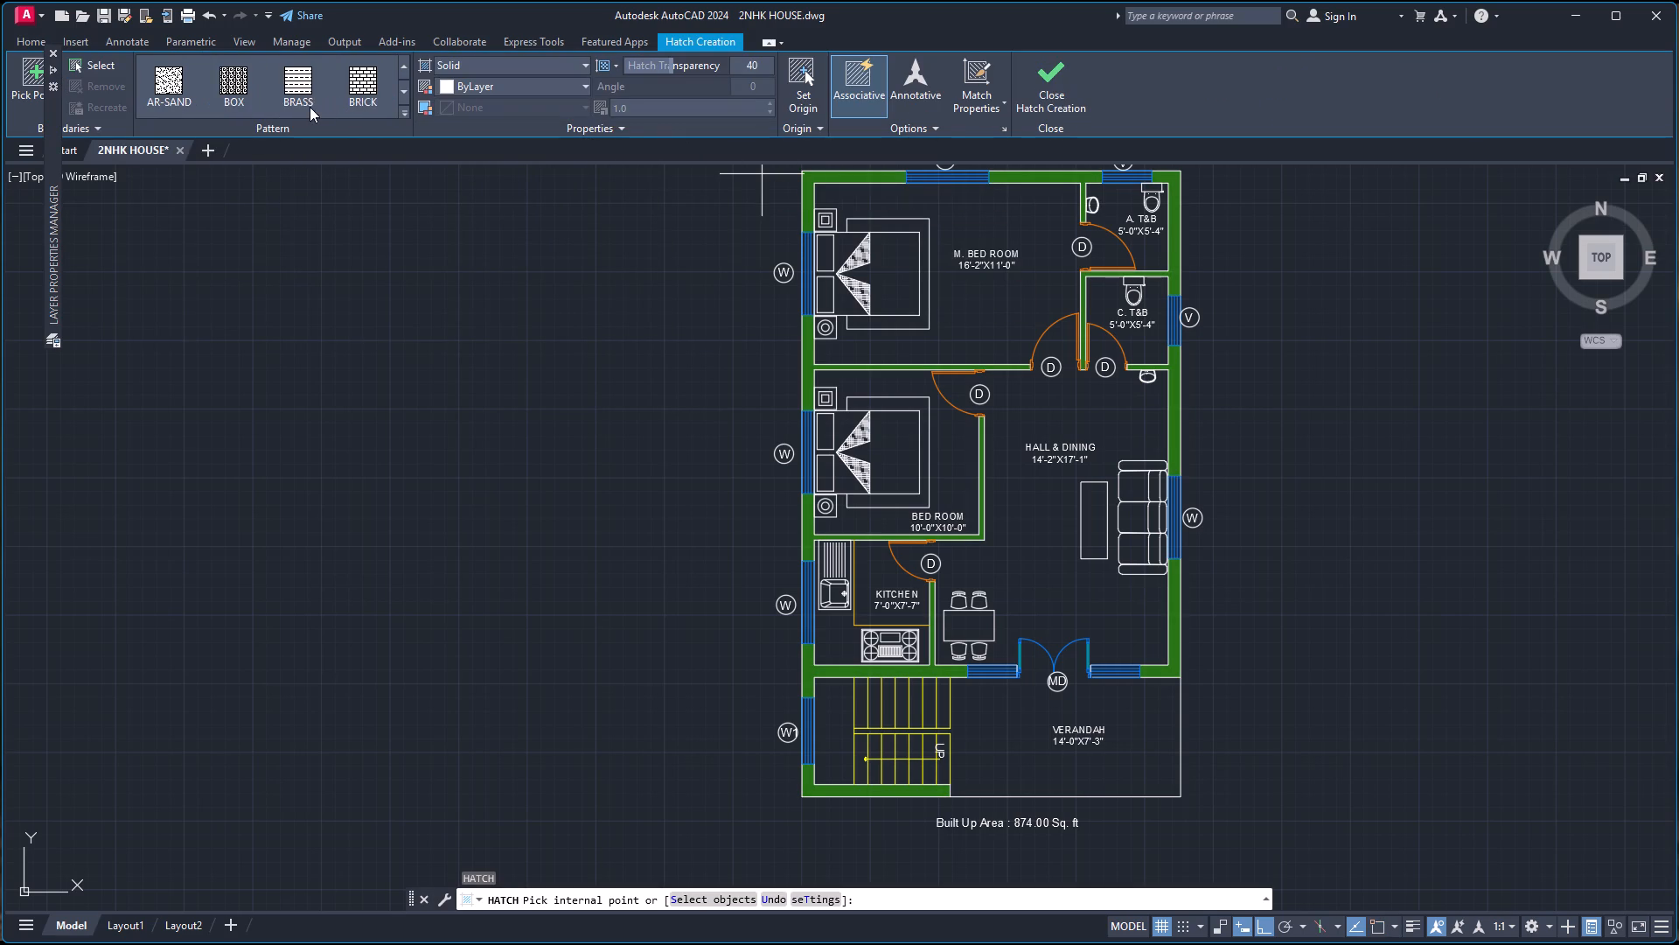
scroll(309, 107, down, 4)
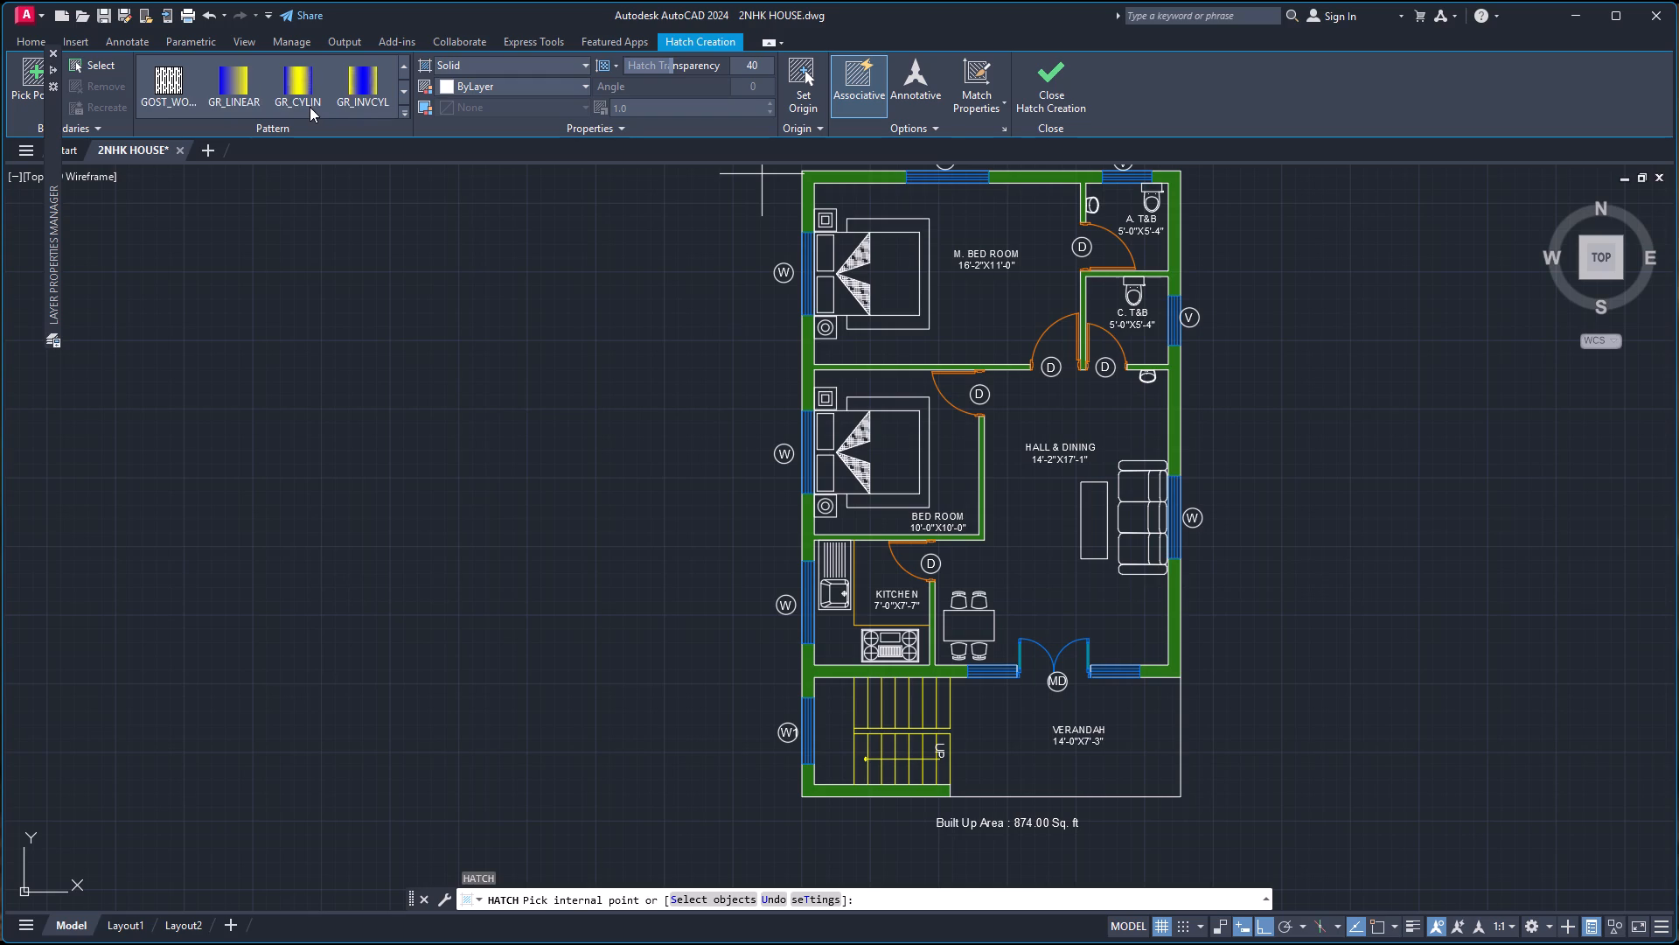
scroll(310, 107, up, 2)
click(302, 88)
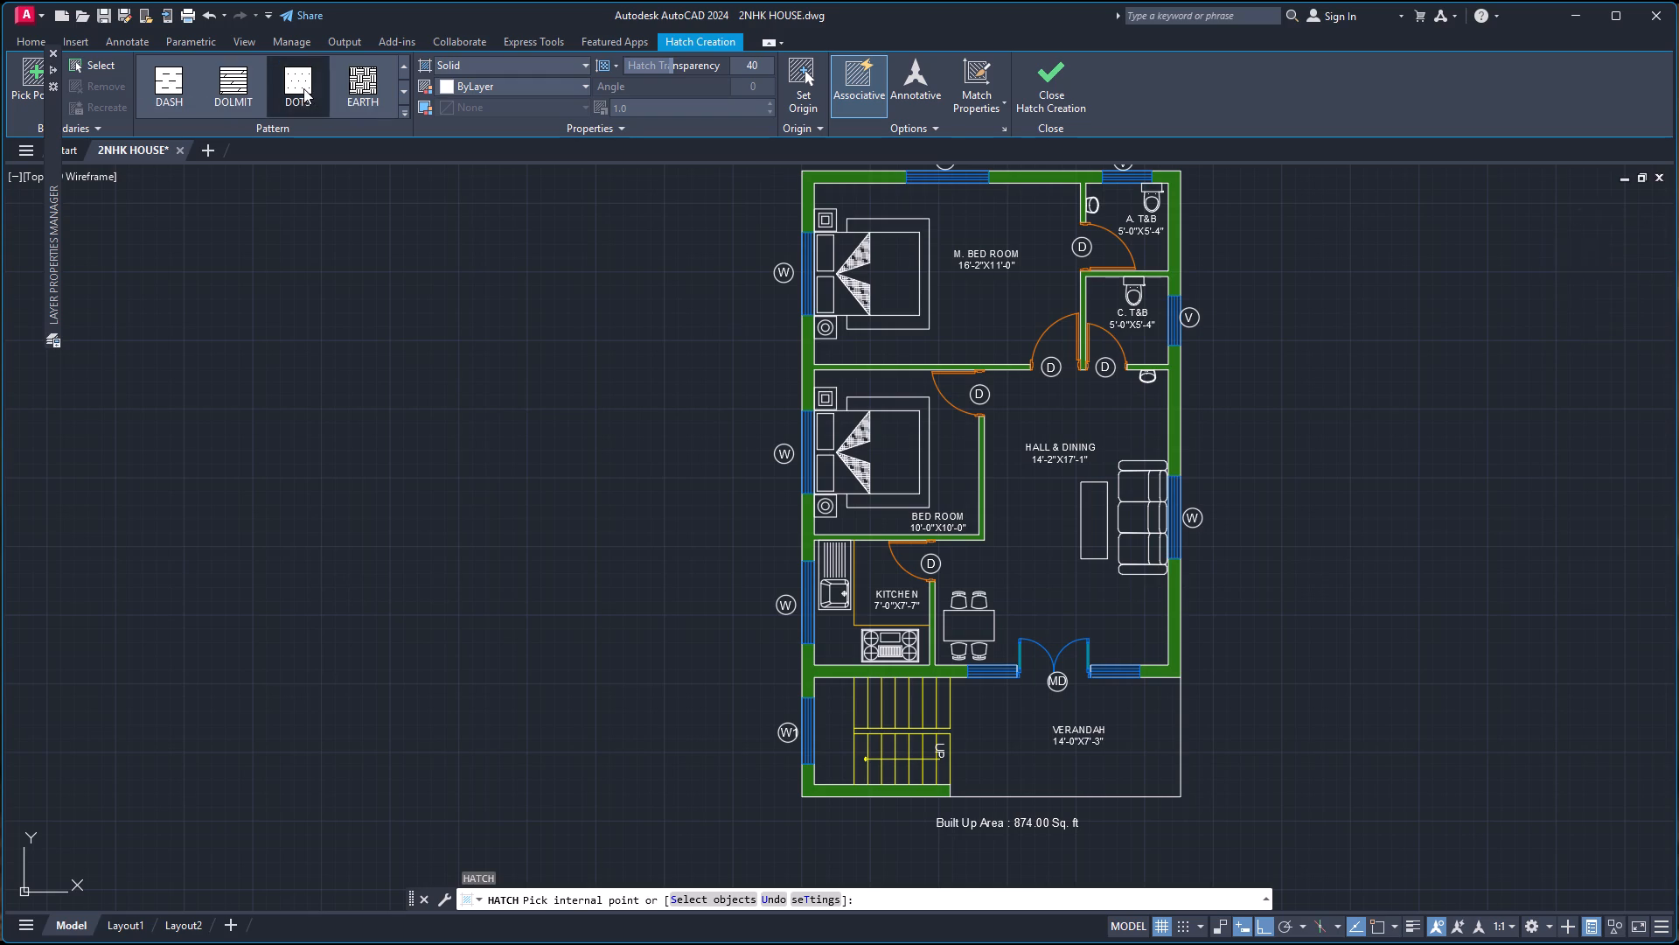
click(493, 88)
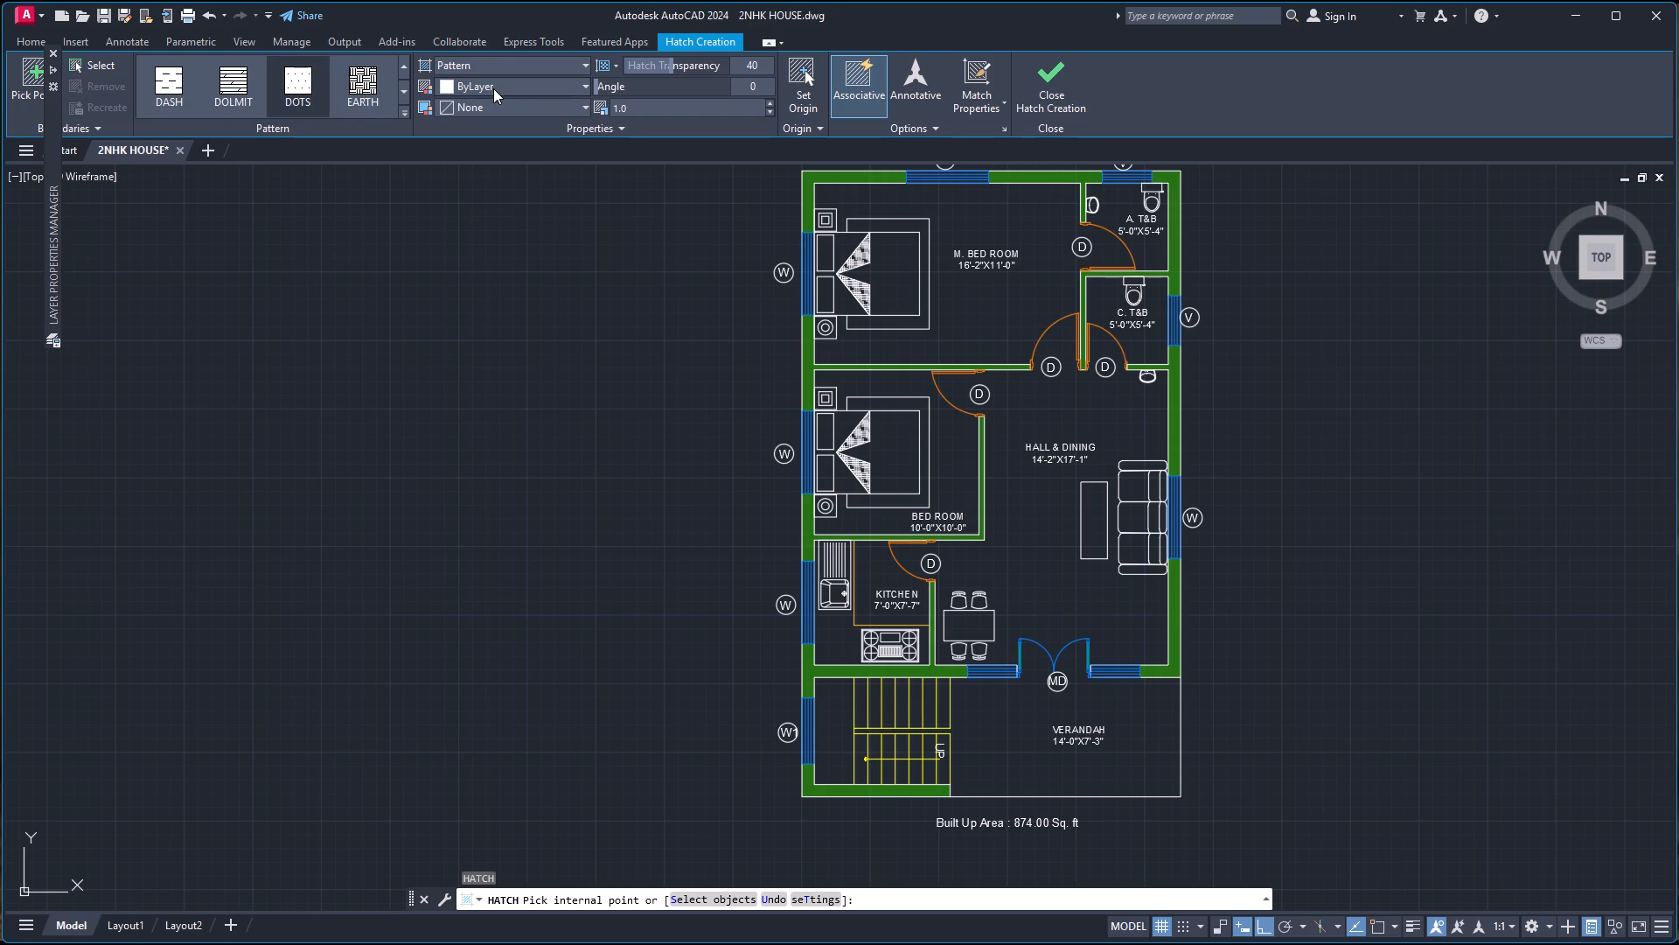
click(444, 233)
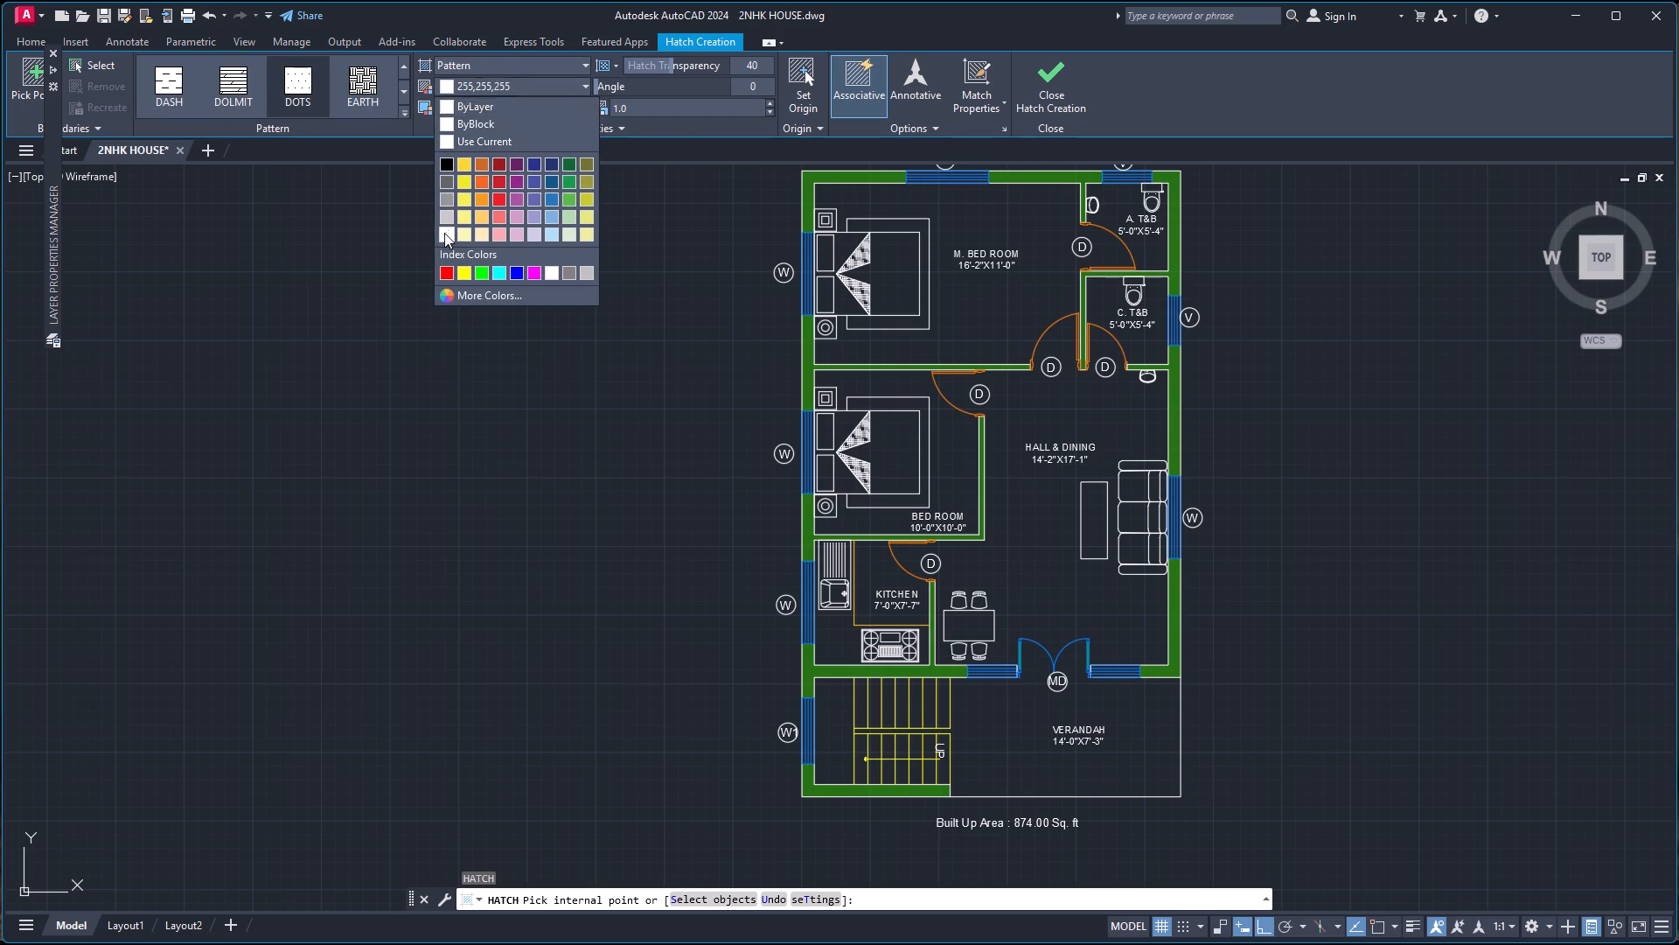
click(666, 106)
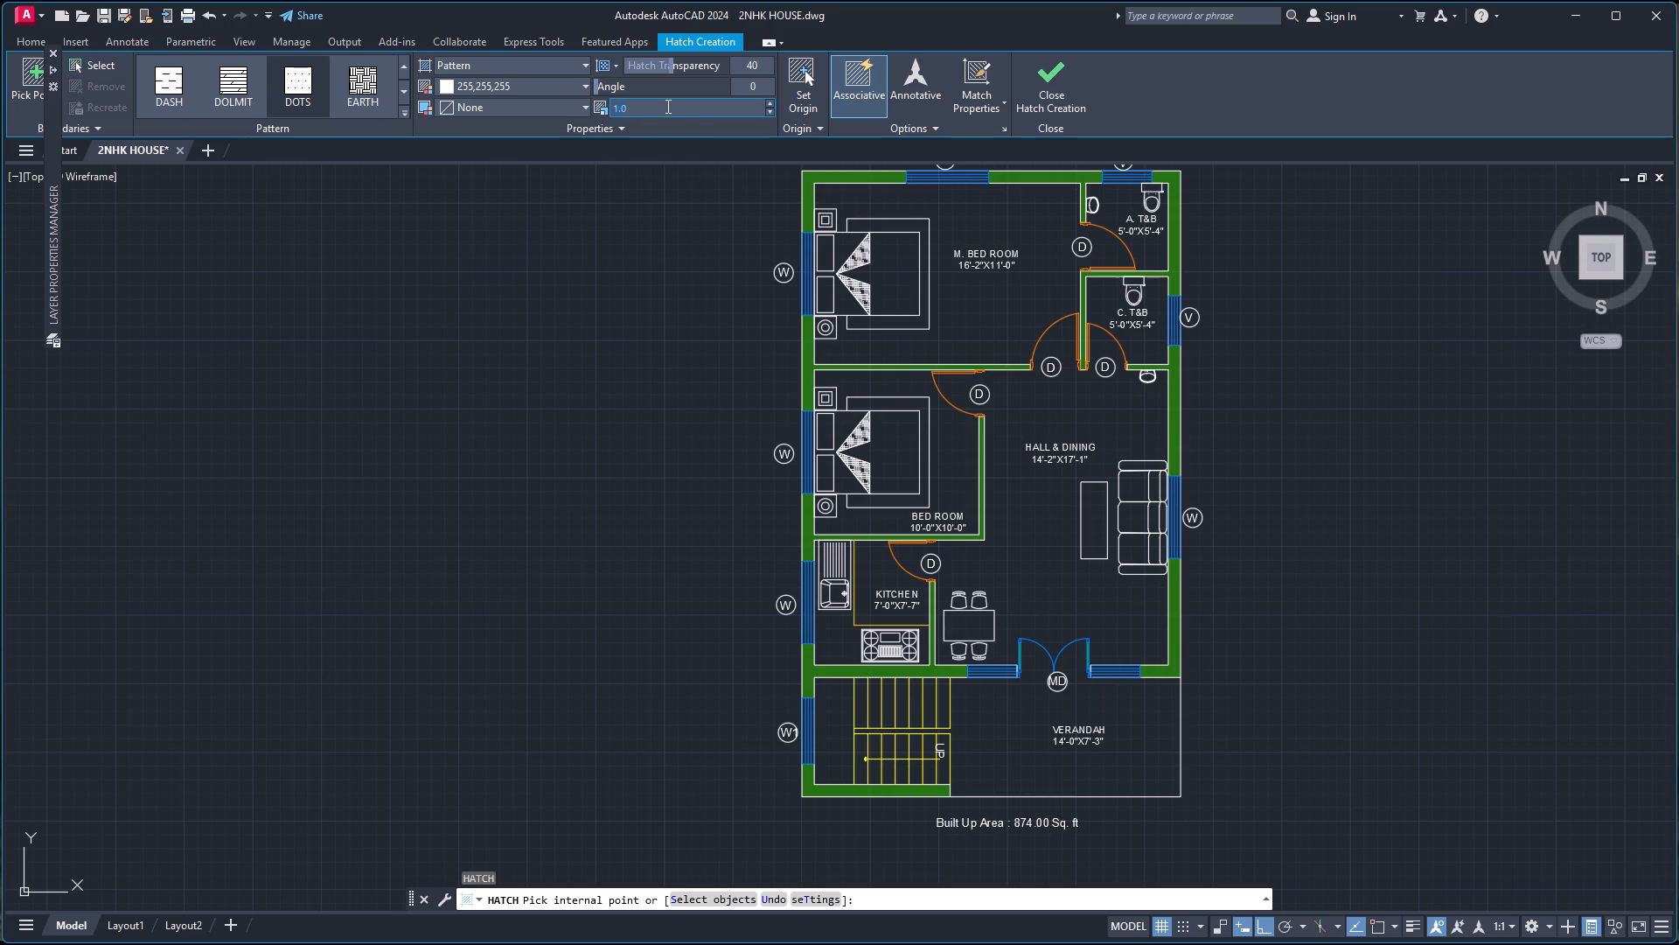
key(3)
key(Return)
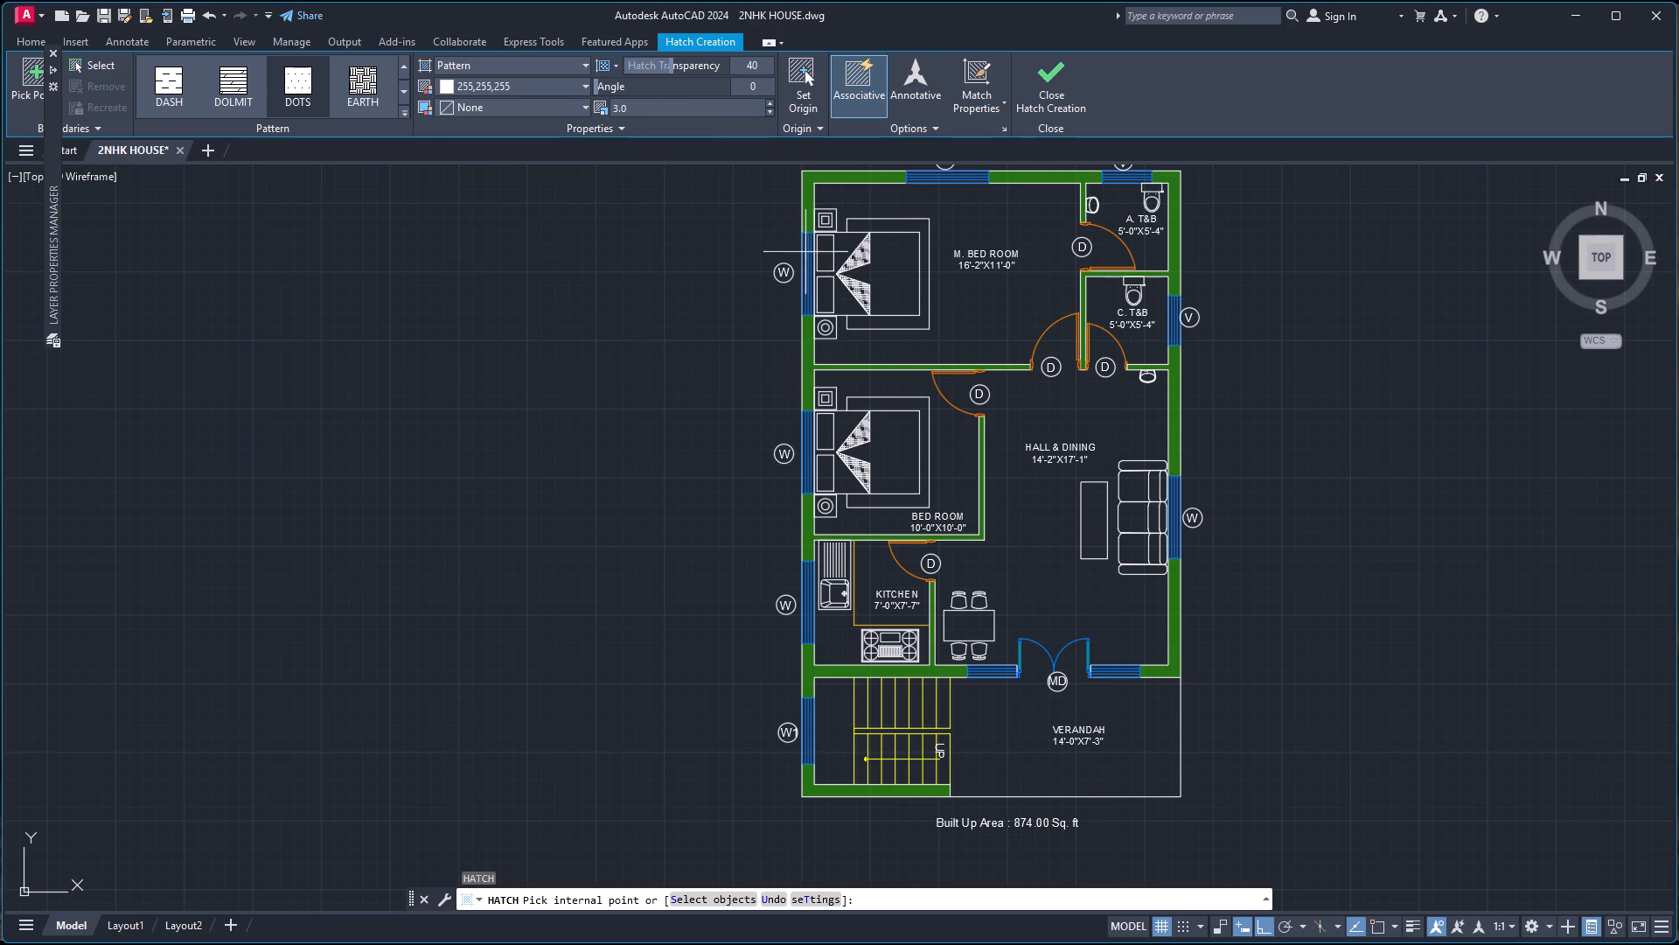
scroll(923, 233, up, 1)
click(892, 222)
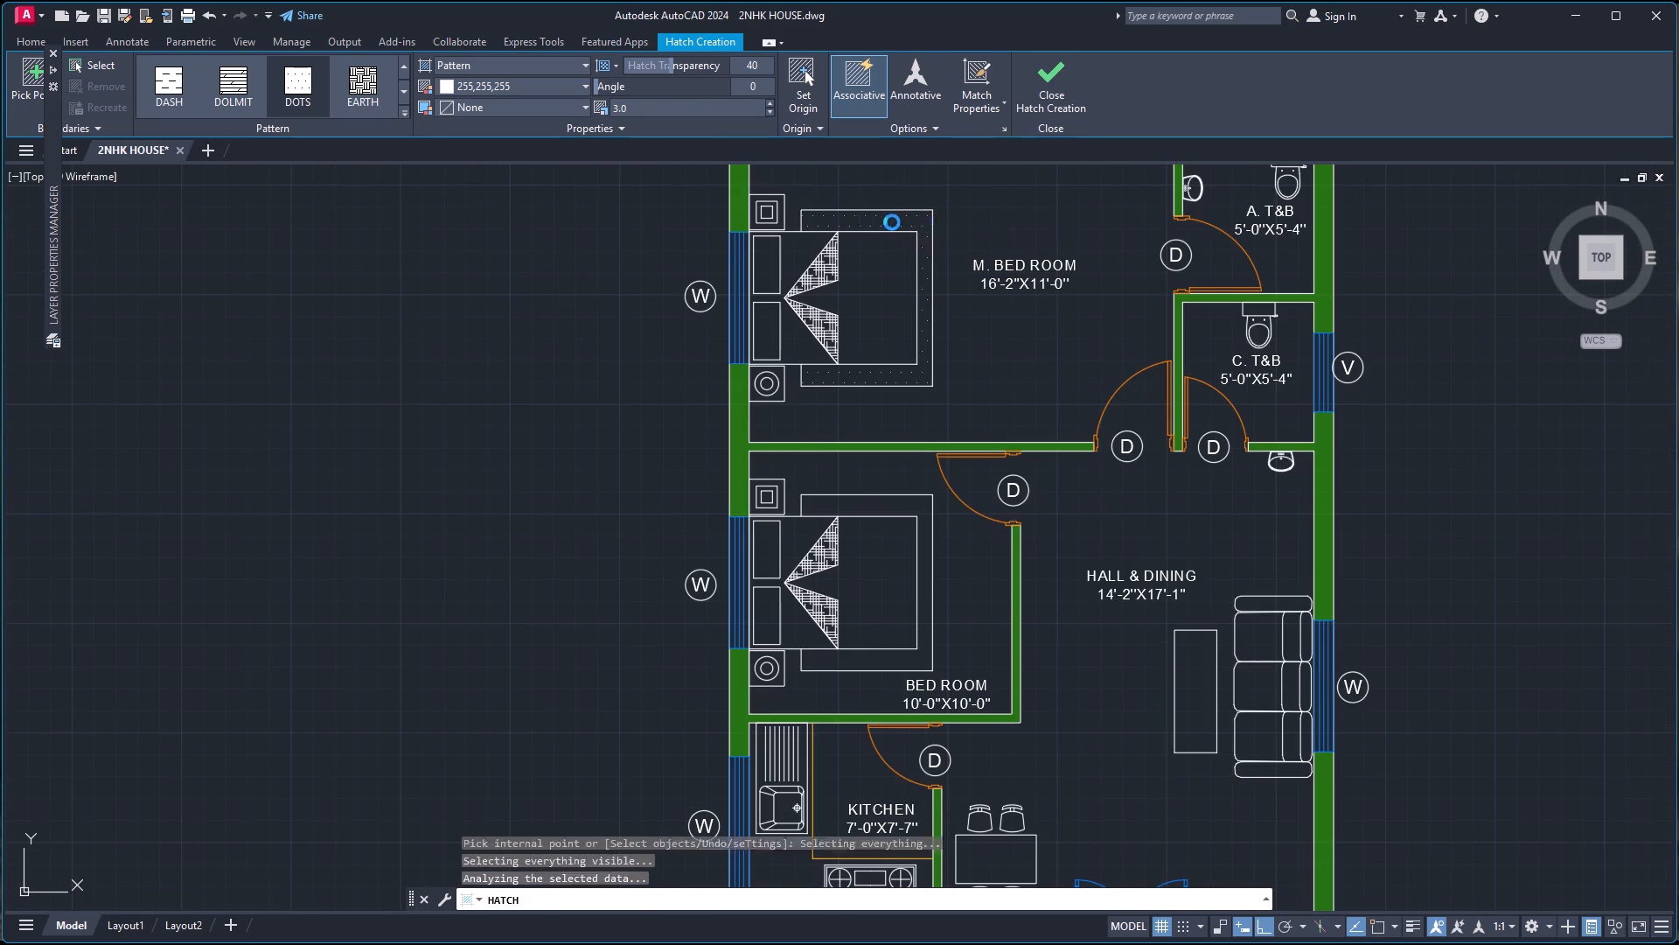
click(890, 507)
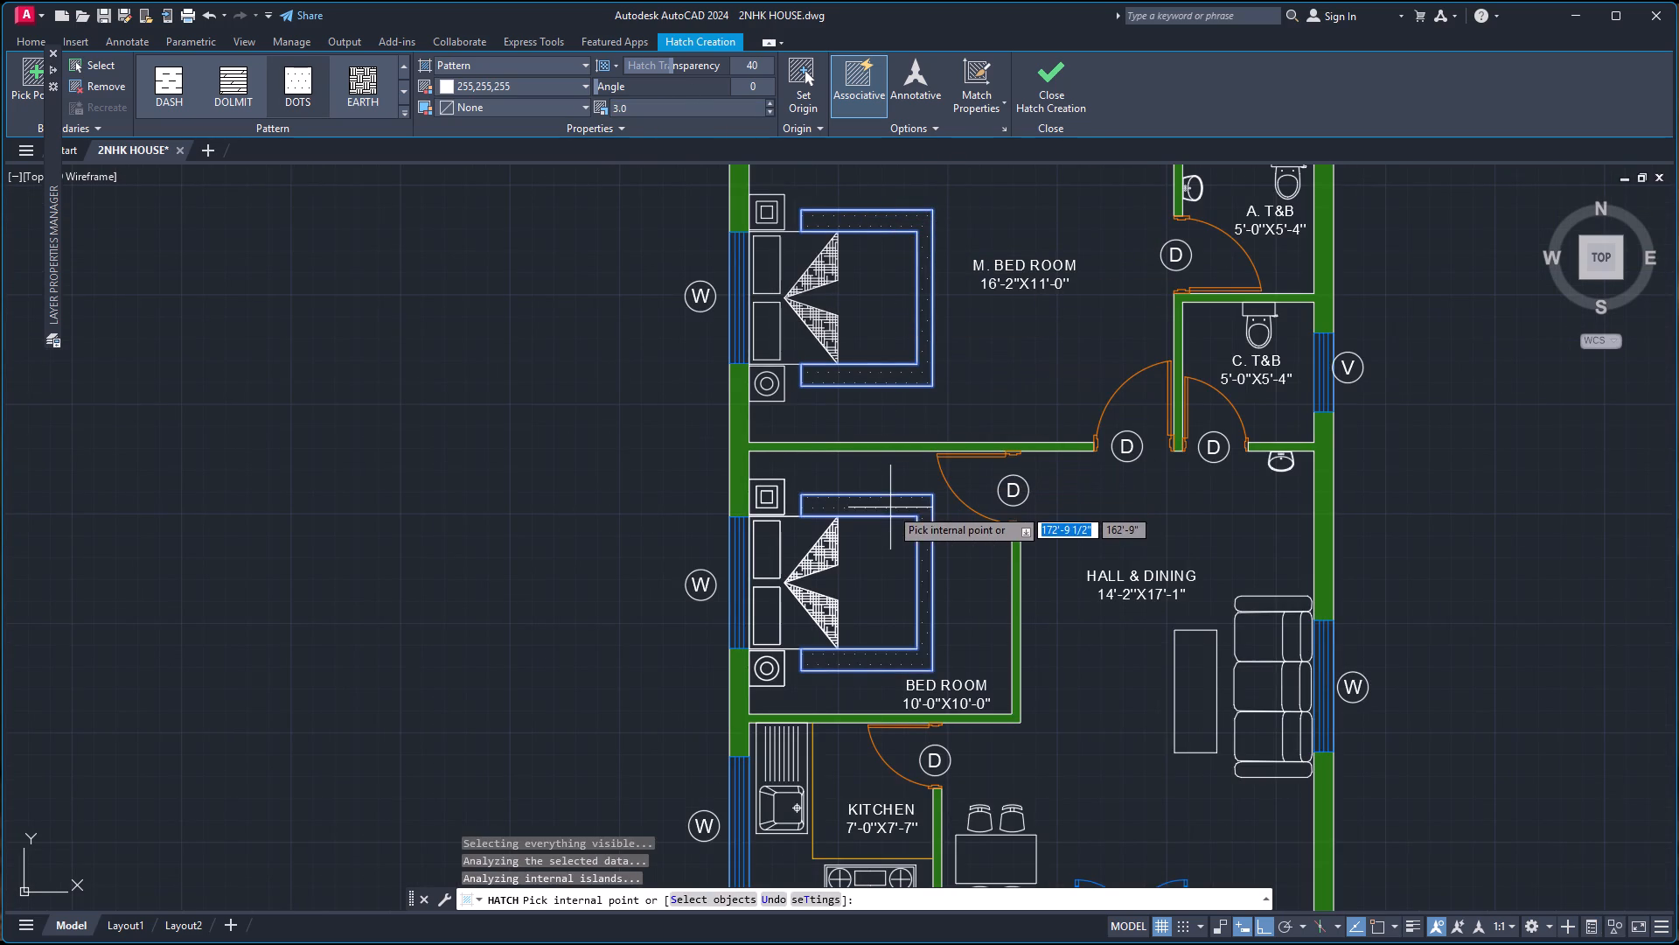
key(Escape)
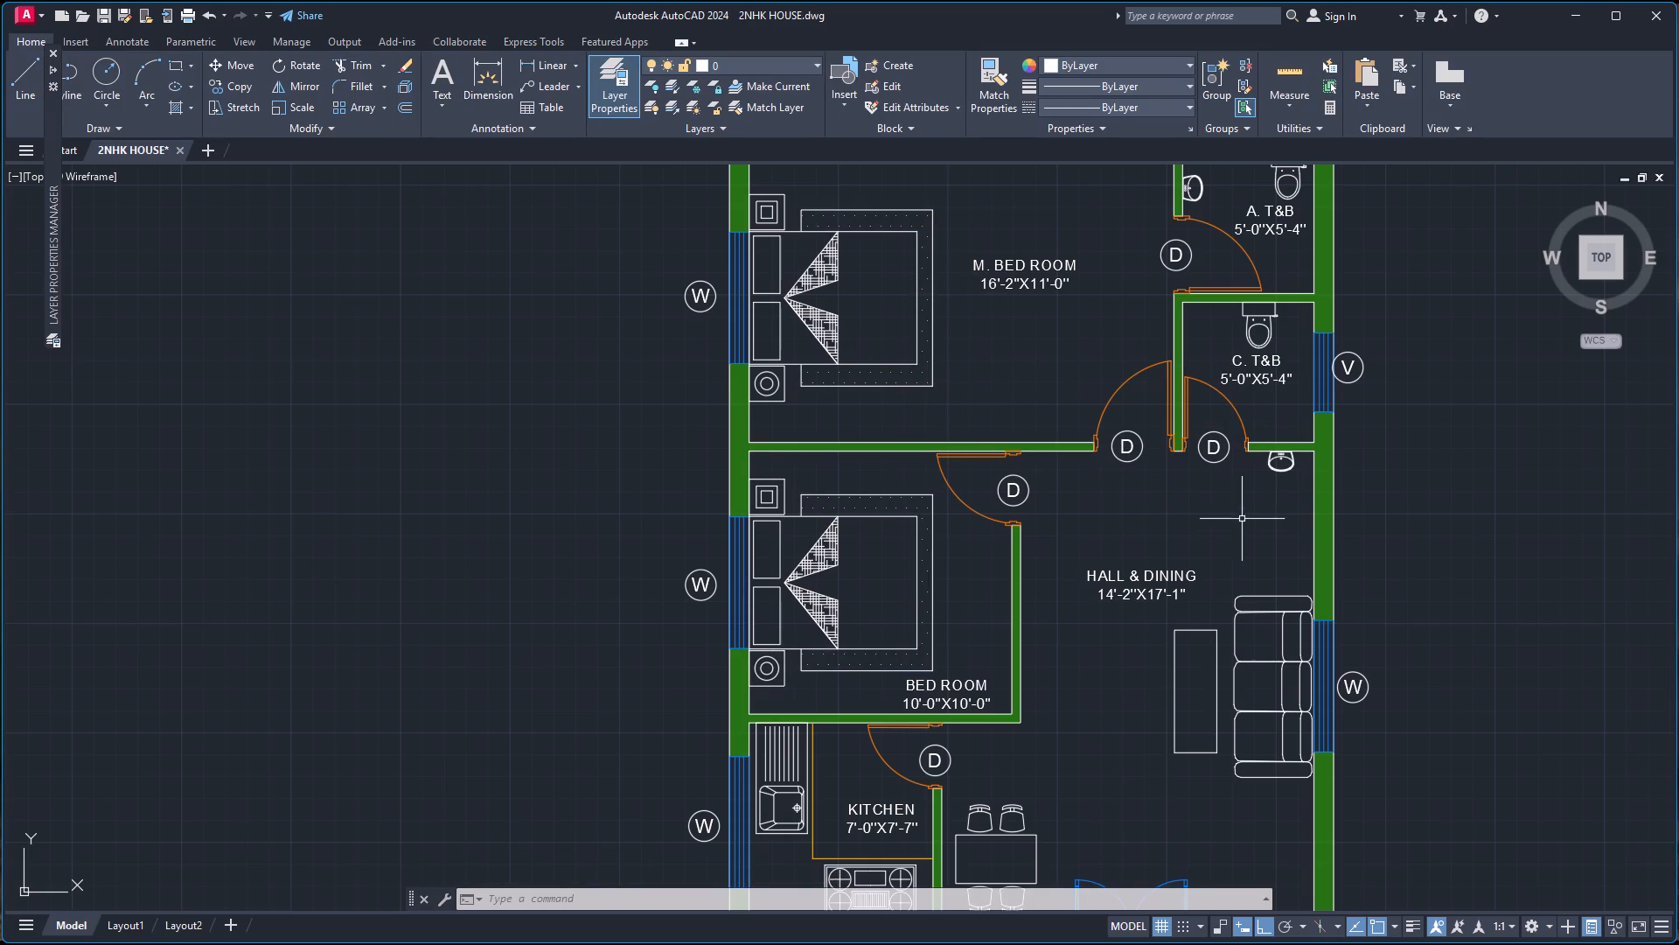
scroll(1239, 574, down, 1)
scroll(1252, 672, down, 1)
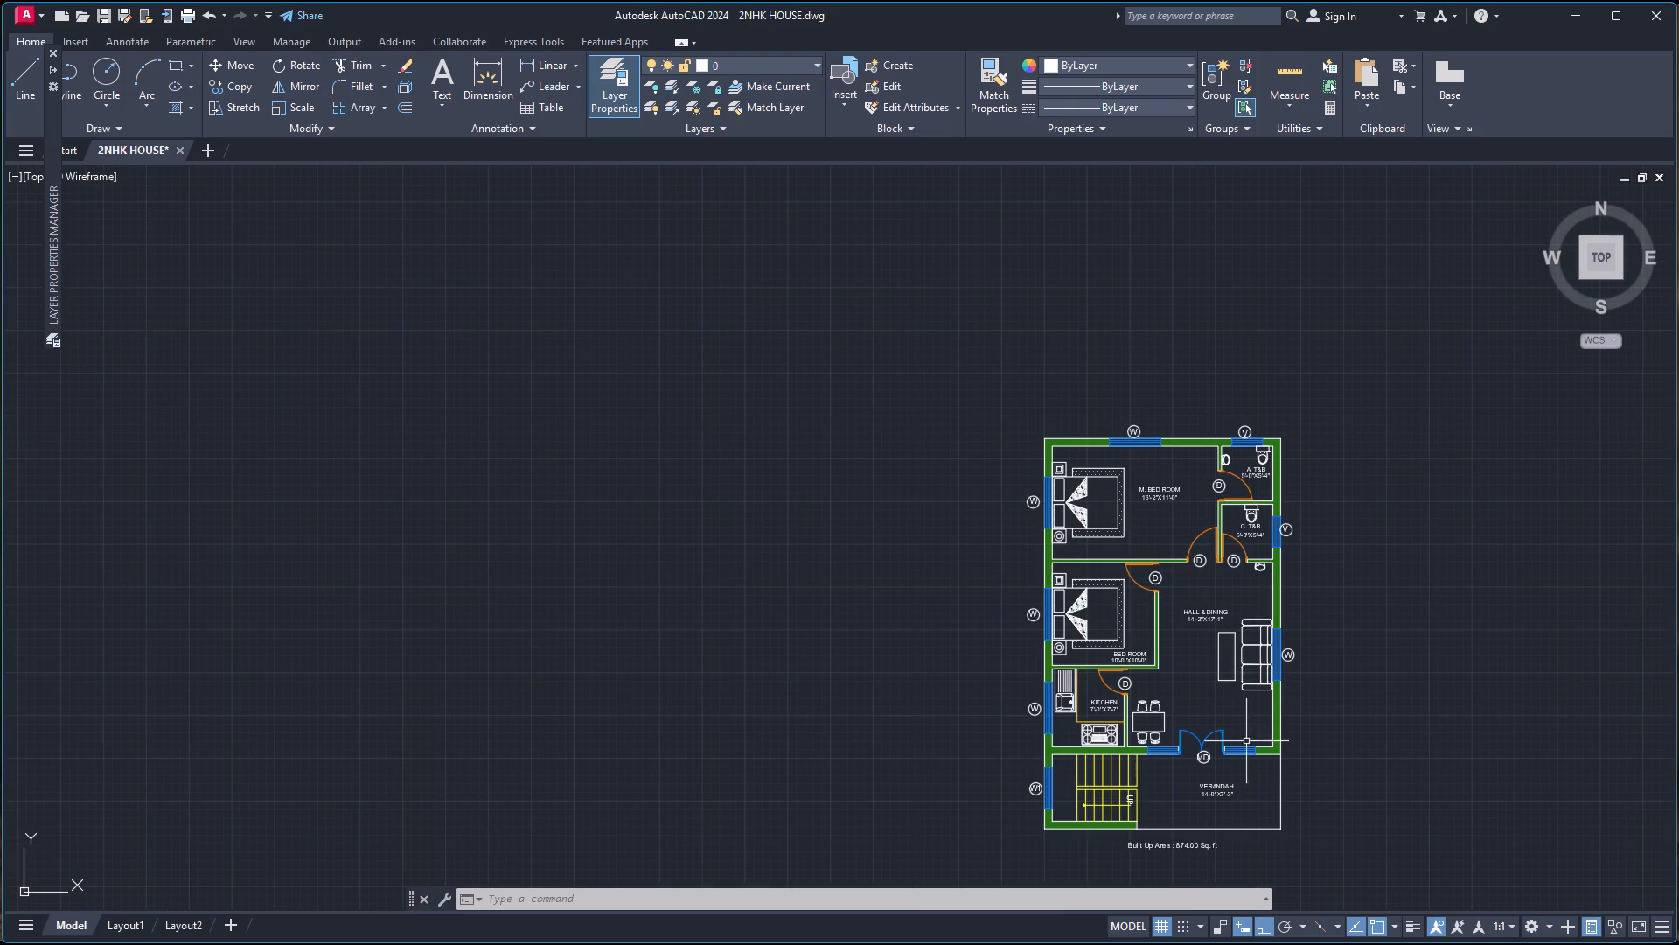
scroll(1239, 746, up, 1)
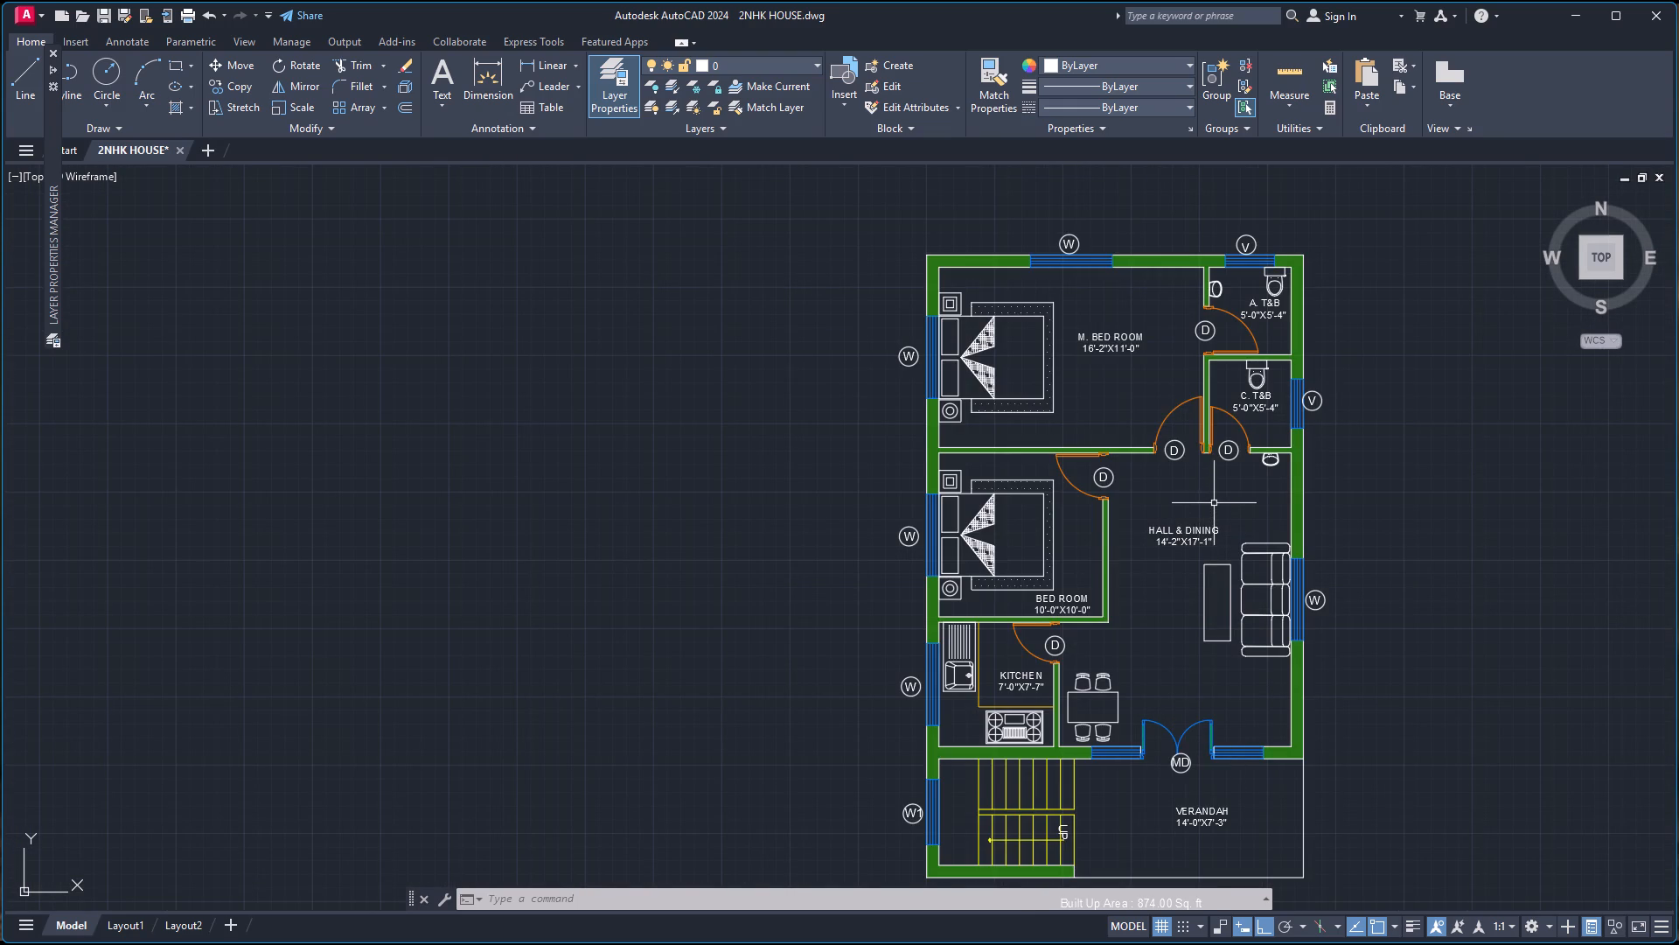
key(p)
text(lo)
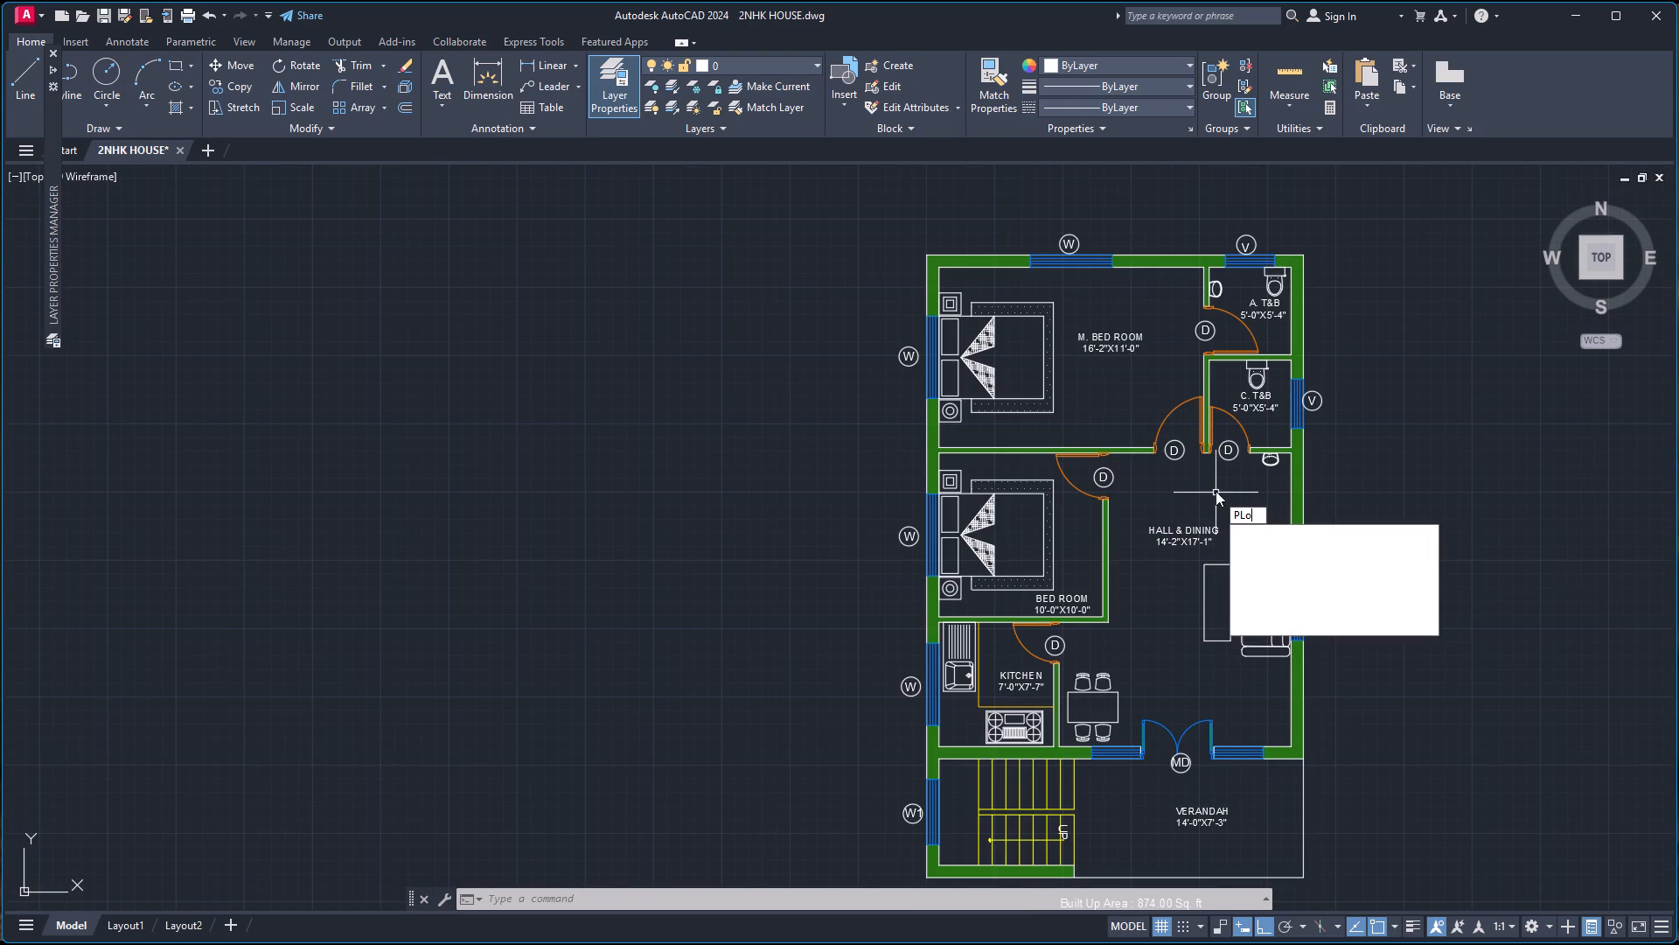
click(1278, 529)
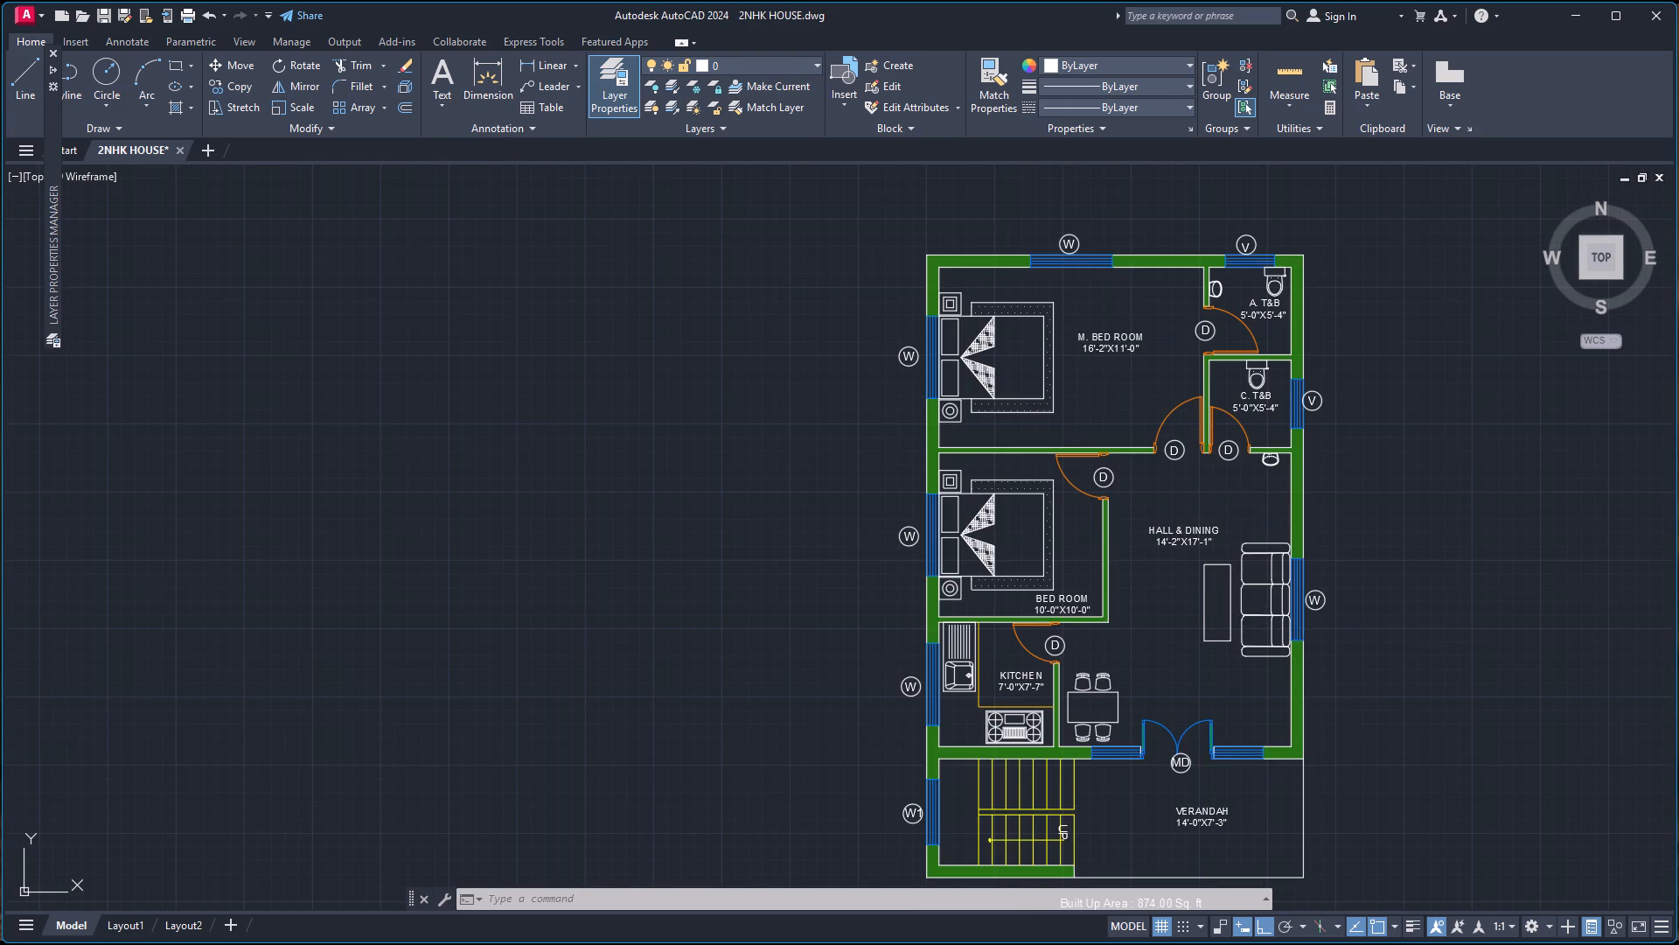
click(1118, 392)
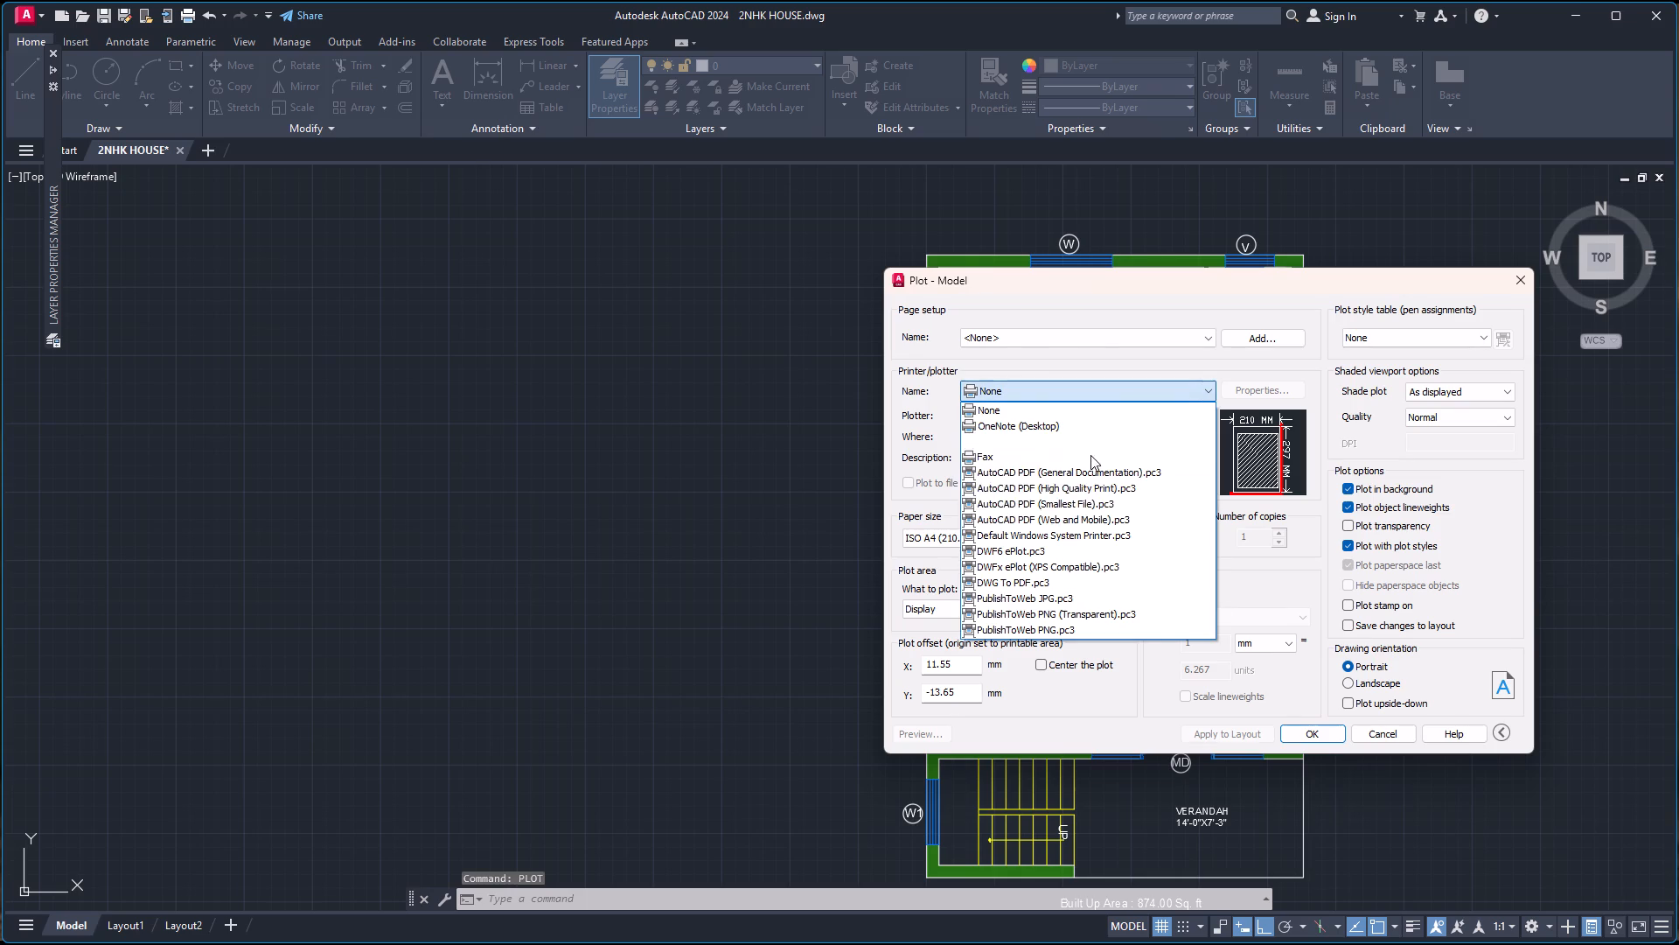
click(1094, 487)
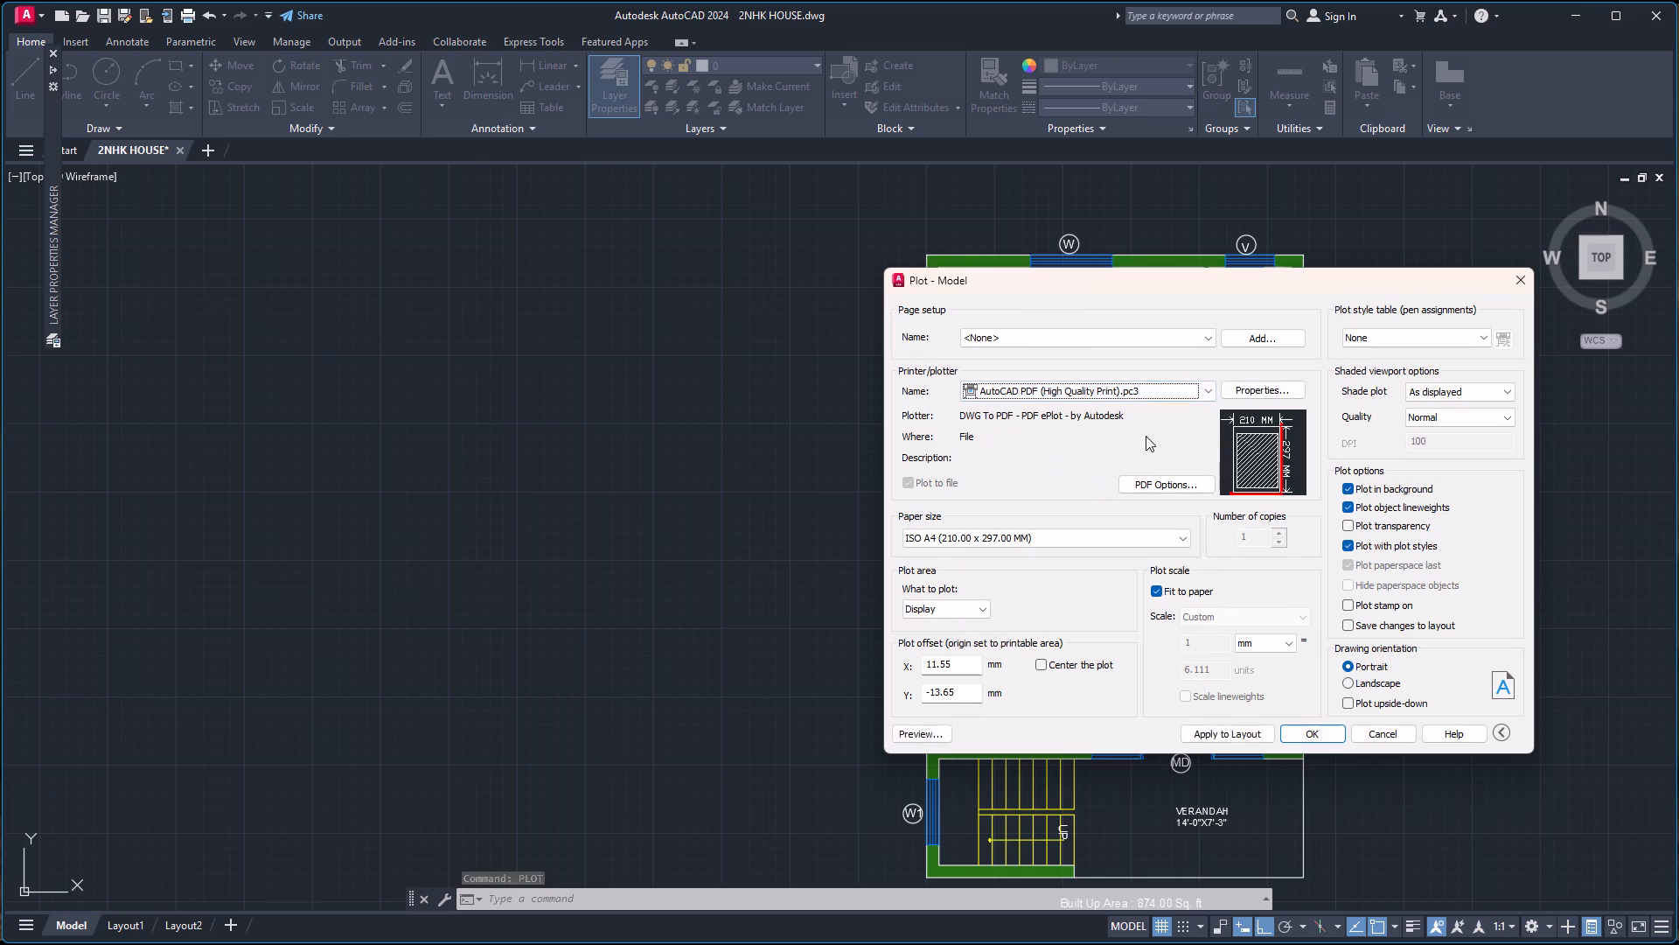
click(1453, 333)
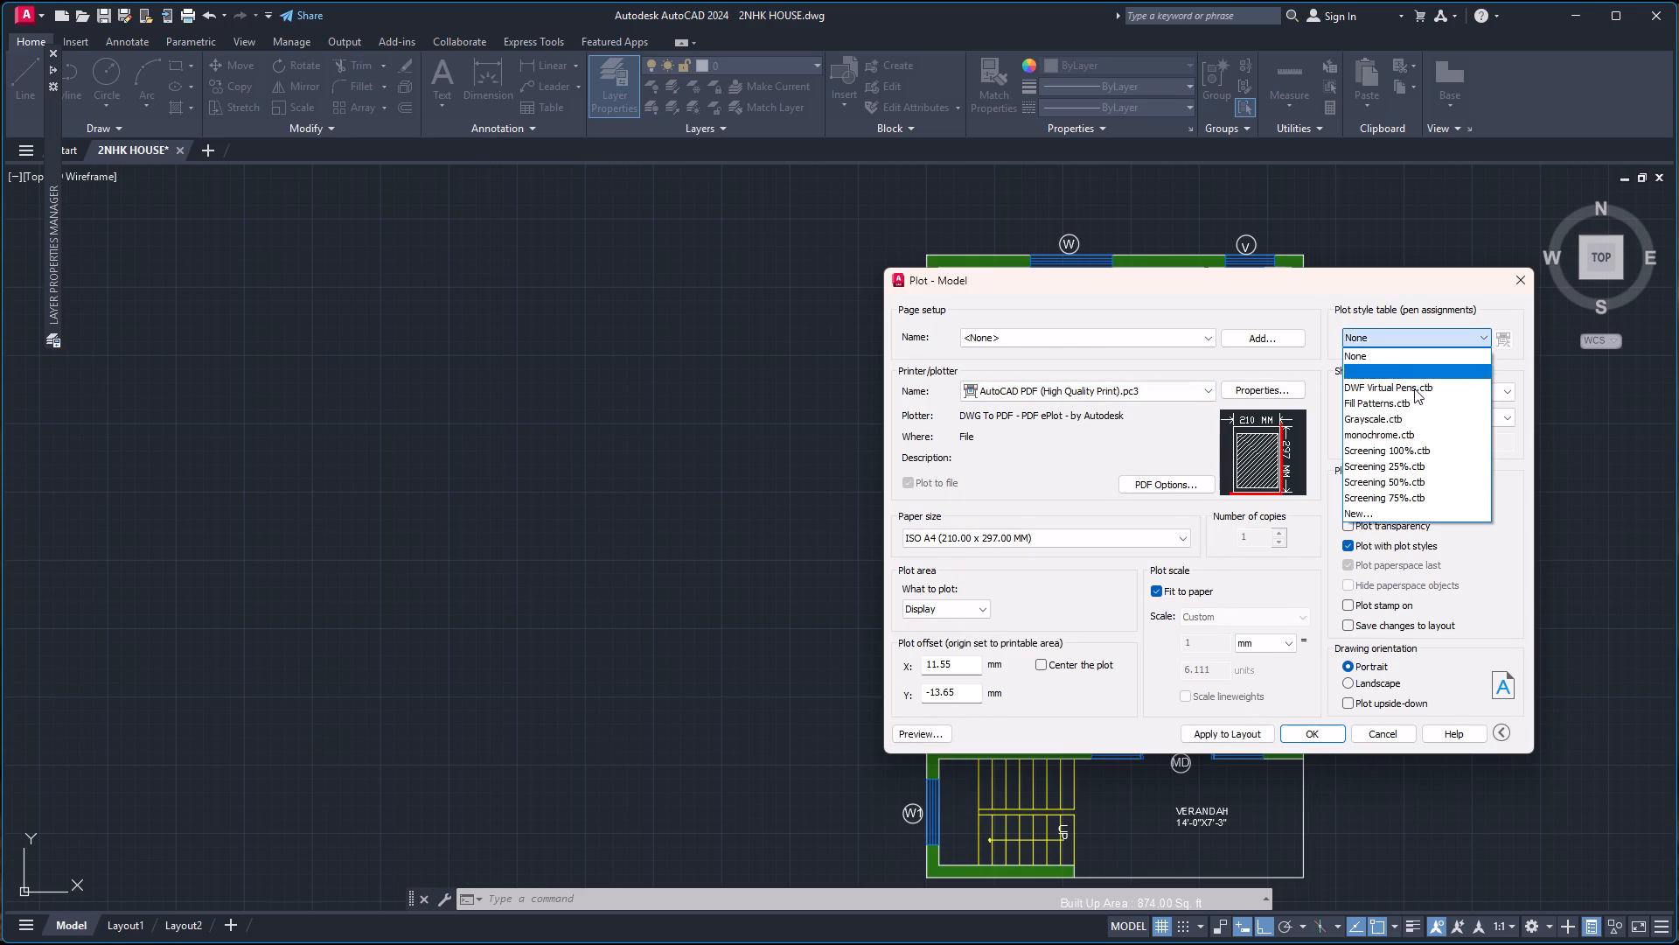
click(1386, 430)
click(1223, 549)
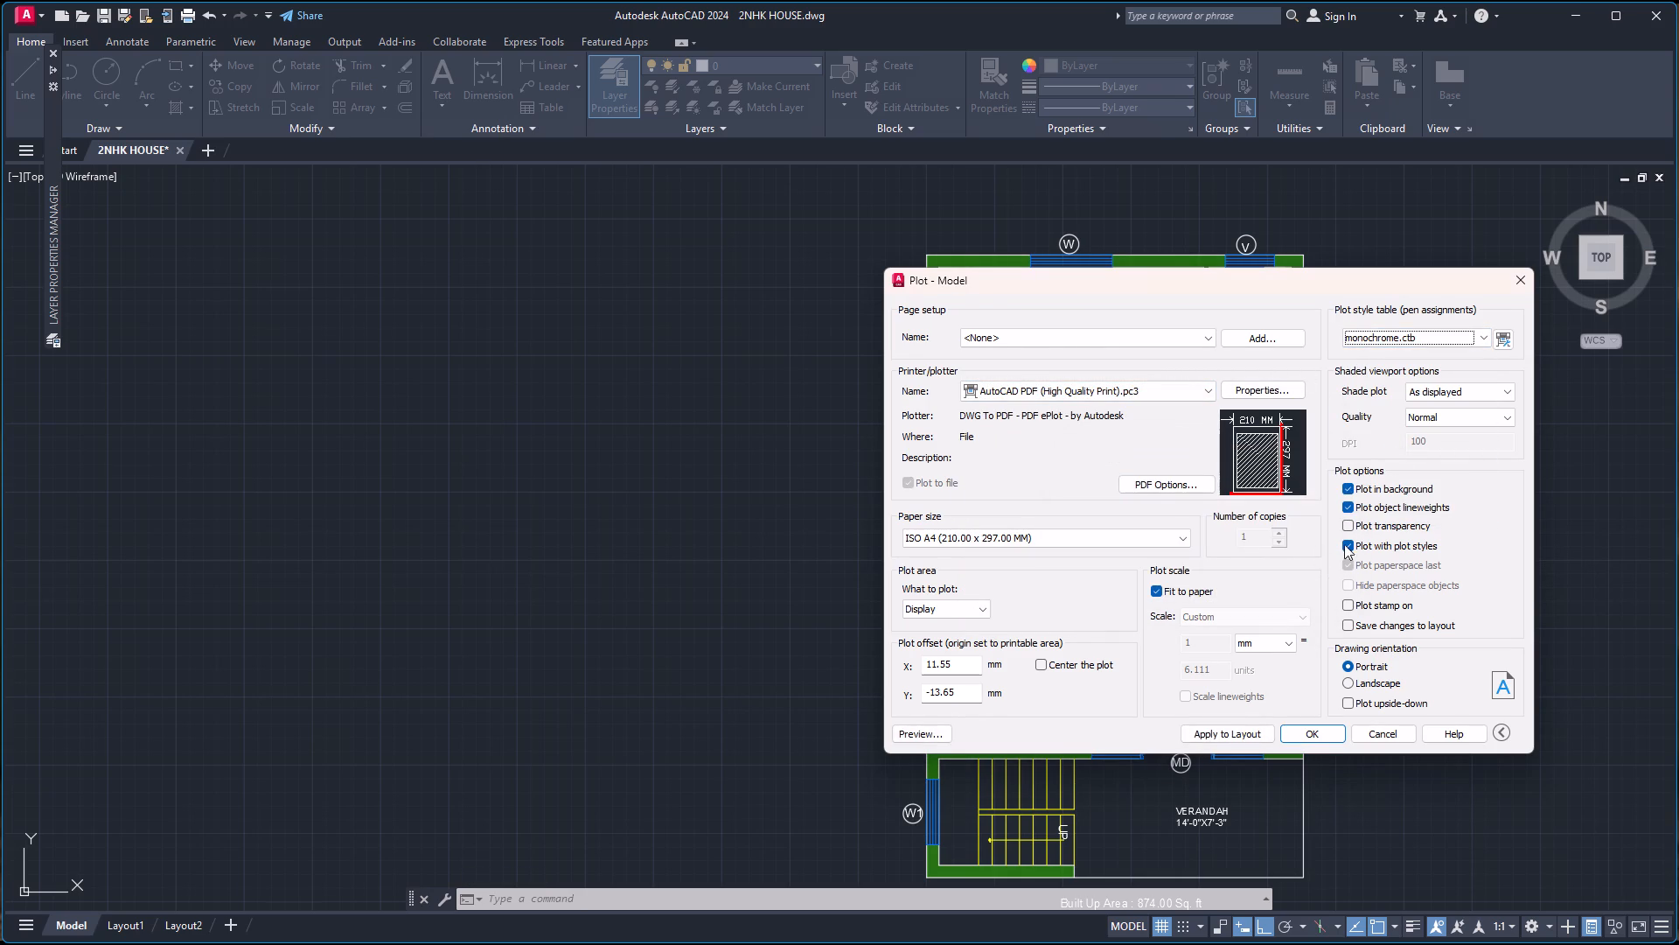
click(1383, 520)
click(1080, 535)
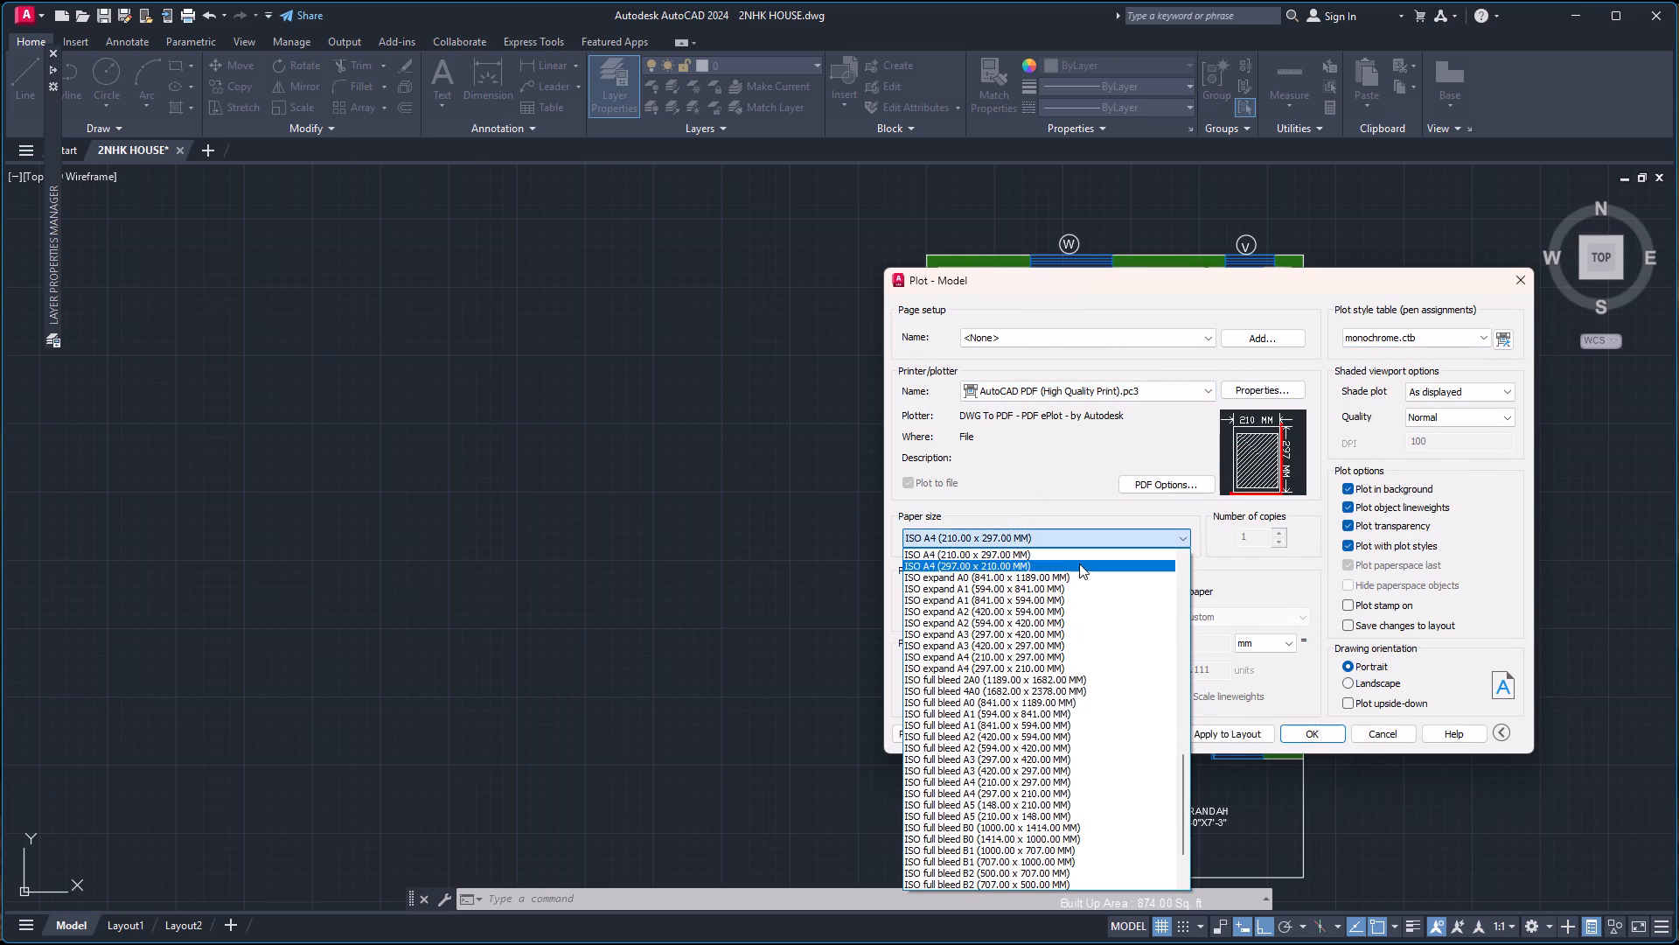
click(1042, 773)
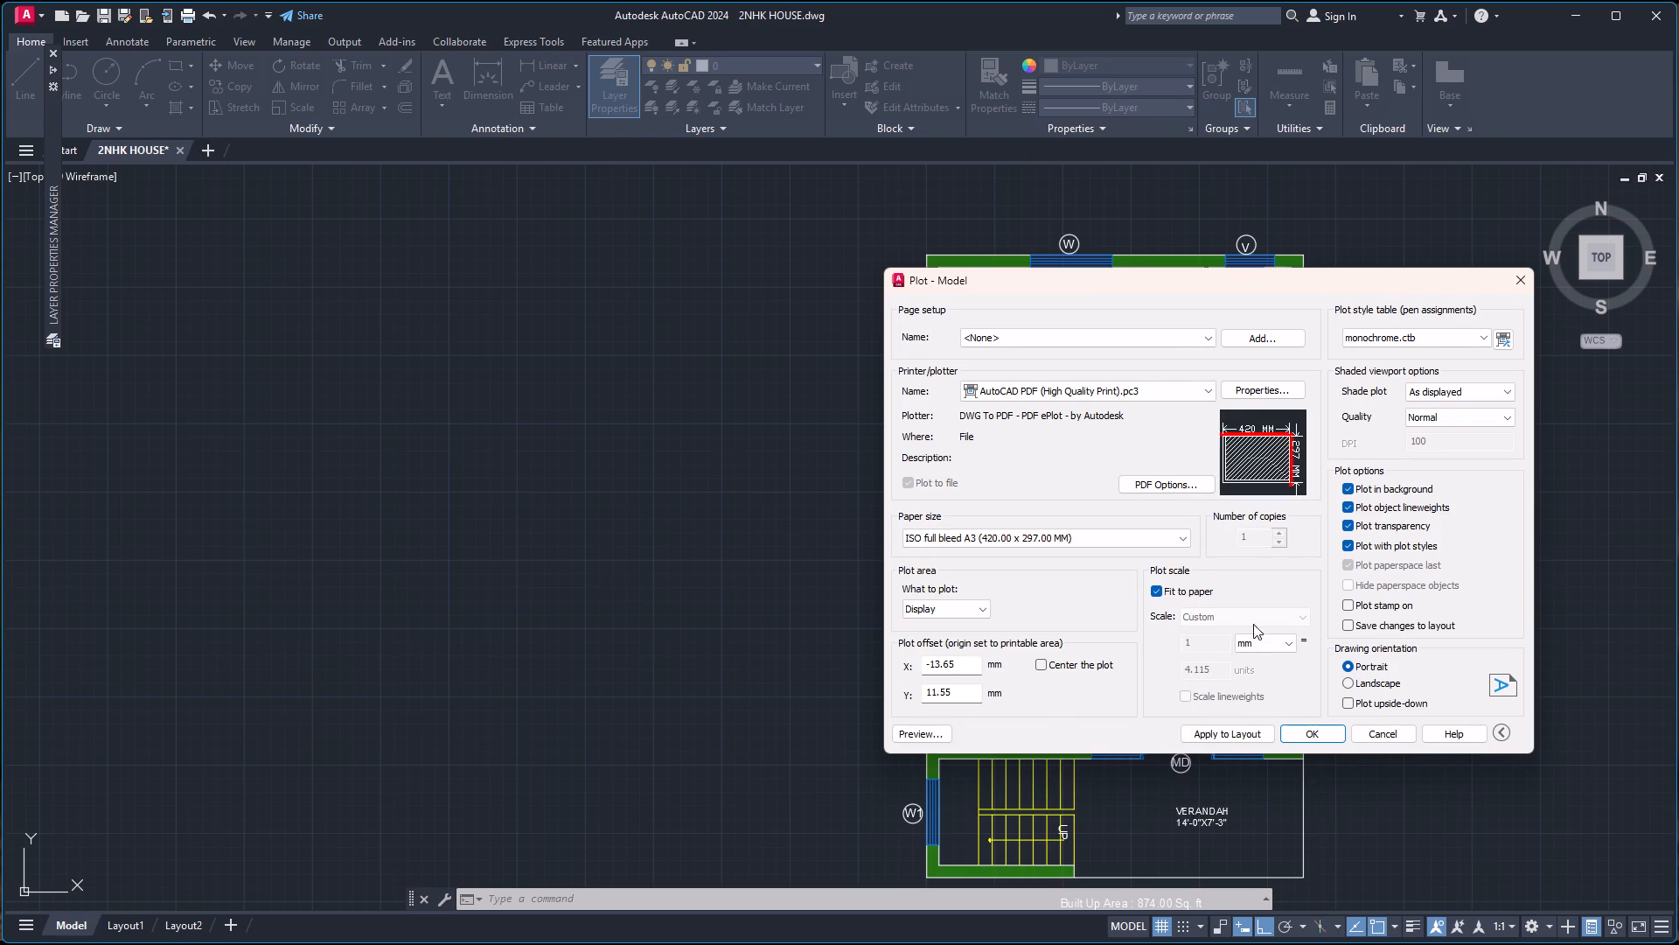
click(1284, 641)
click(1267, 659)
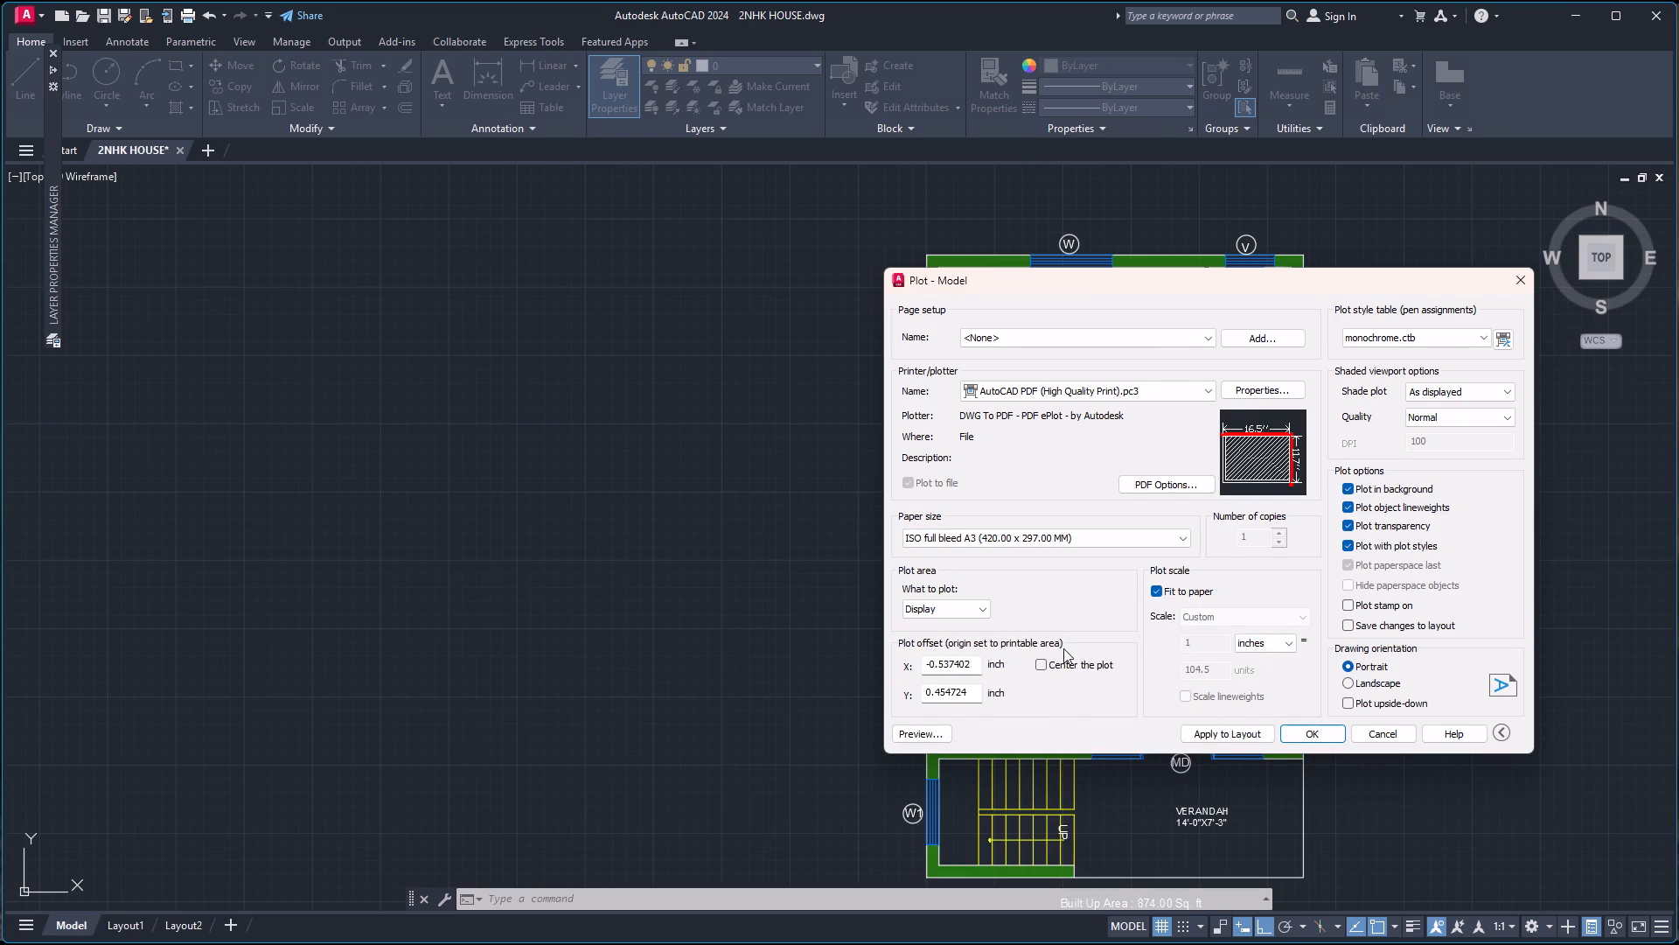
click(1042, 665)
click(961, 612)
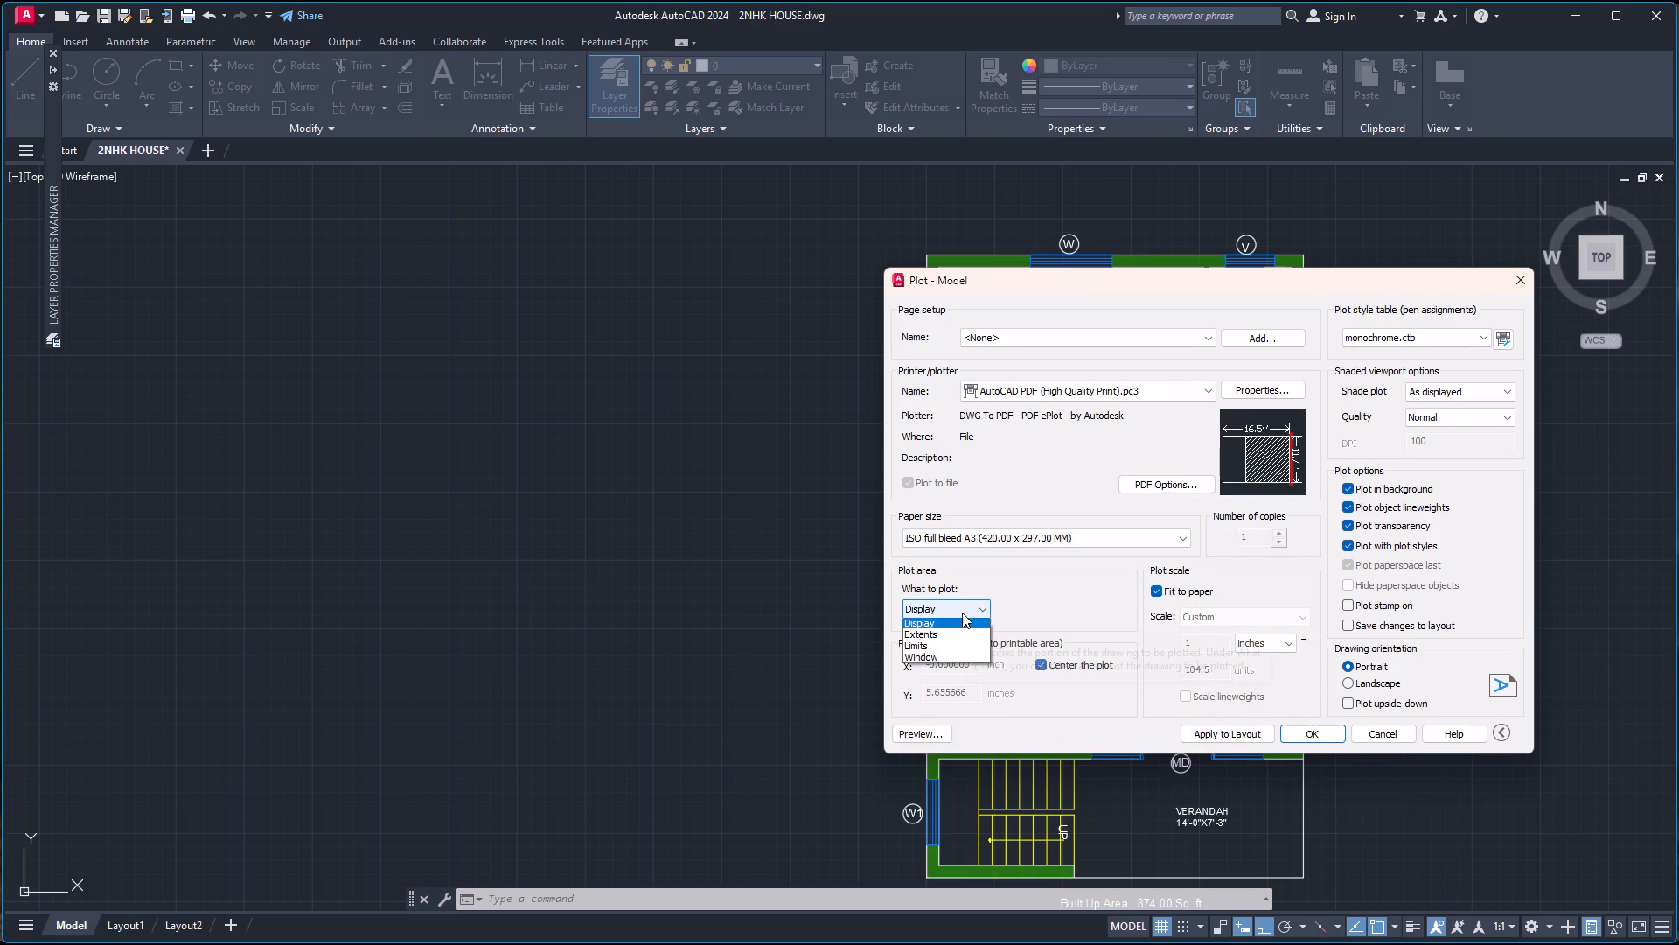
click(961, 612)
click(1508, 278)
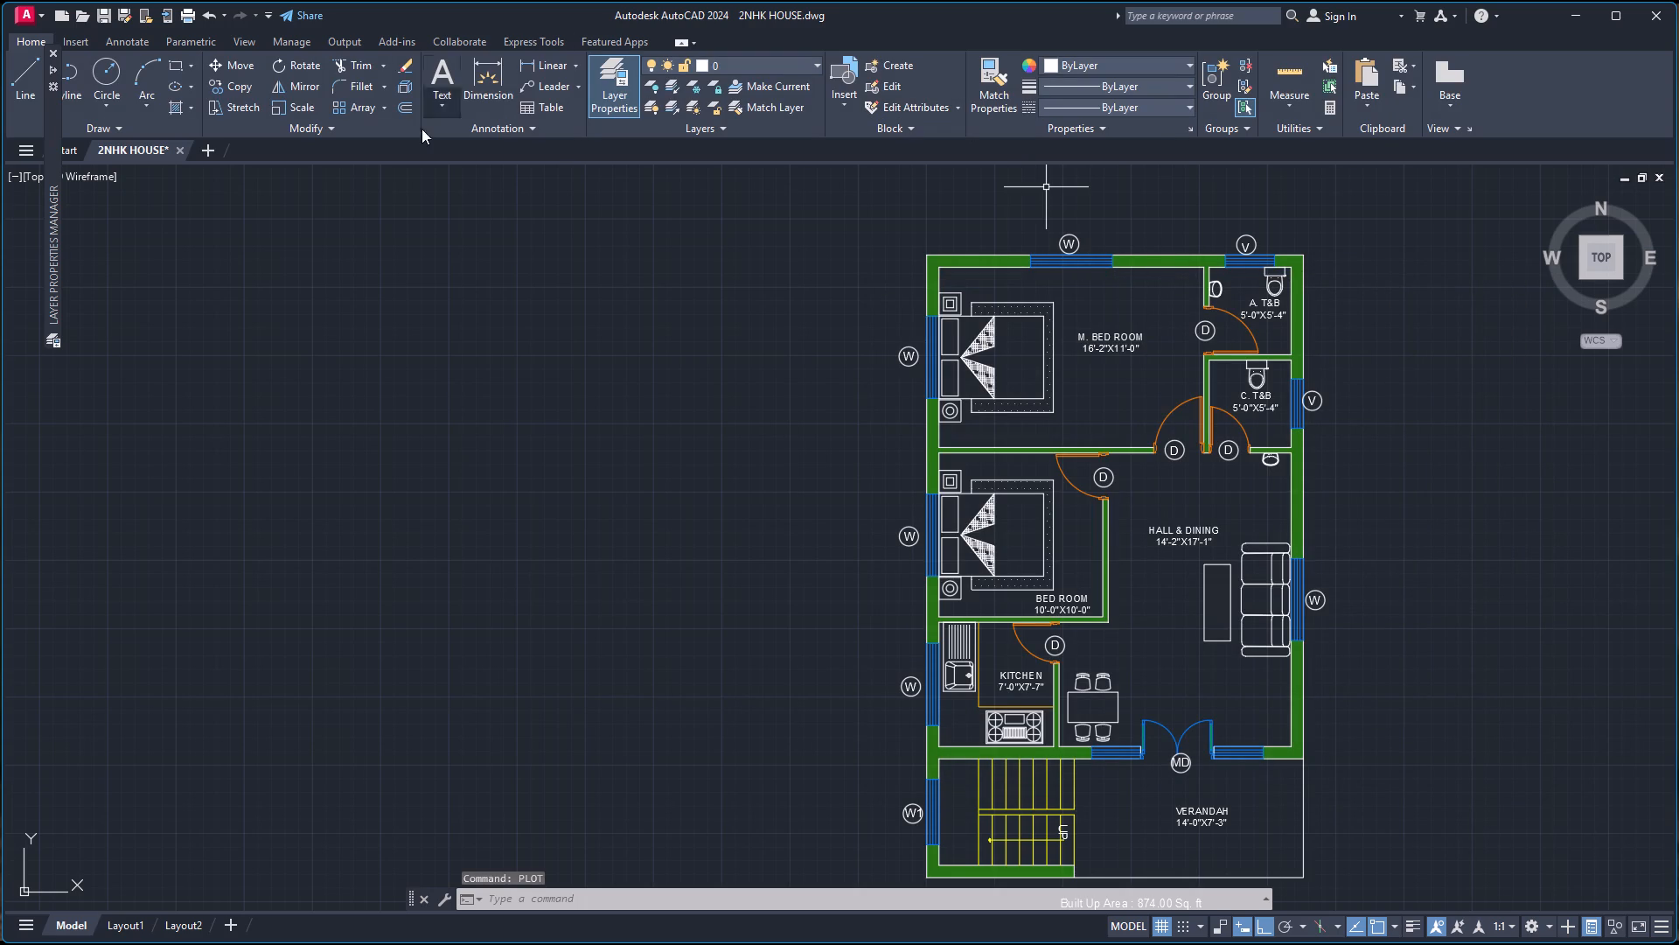
Dimension the house's overall width above the plan and its overall depth along the west side.
click(499, 79)
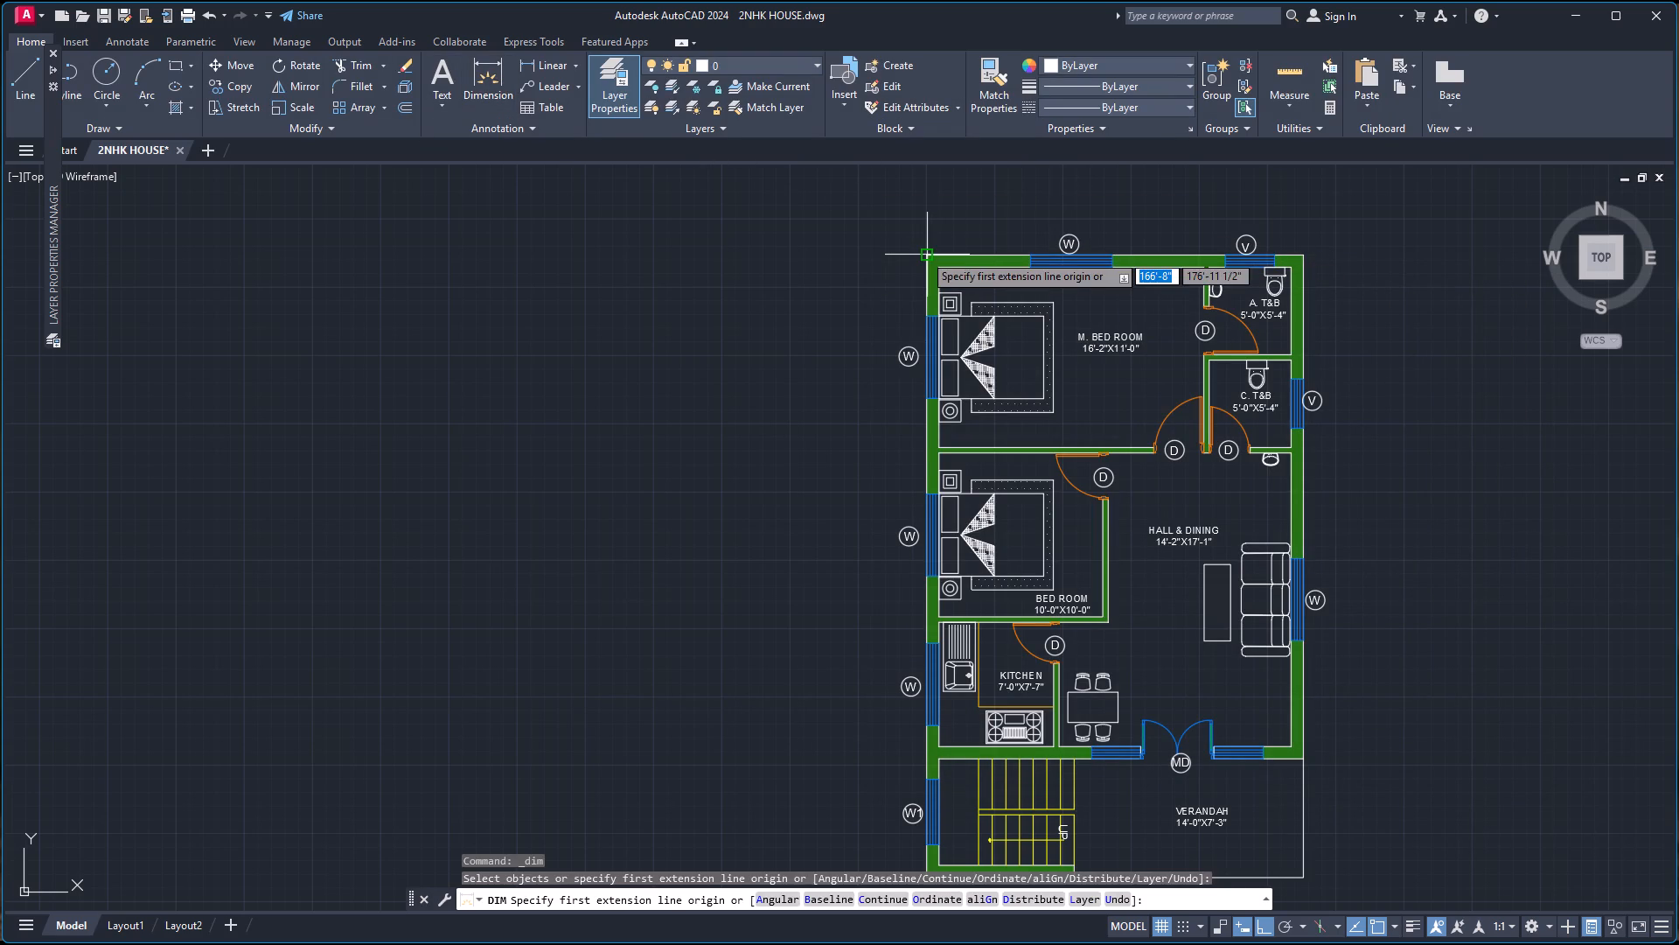
click(923, 254)
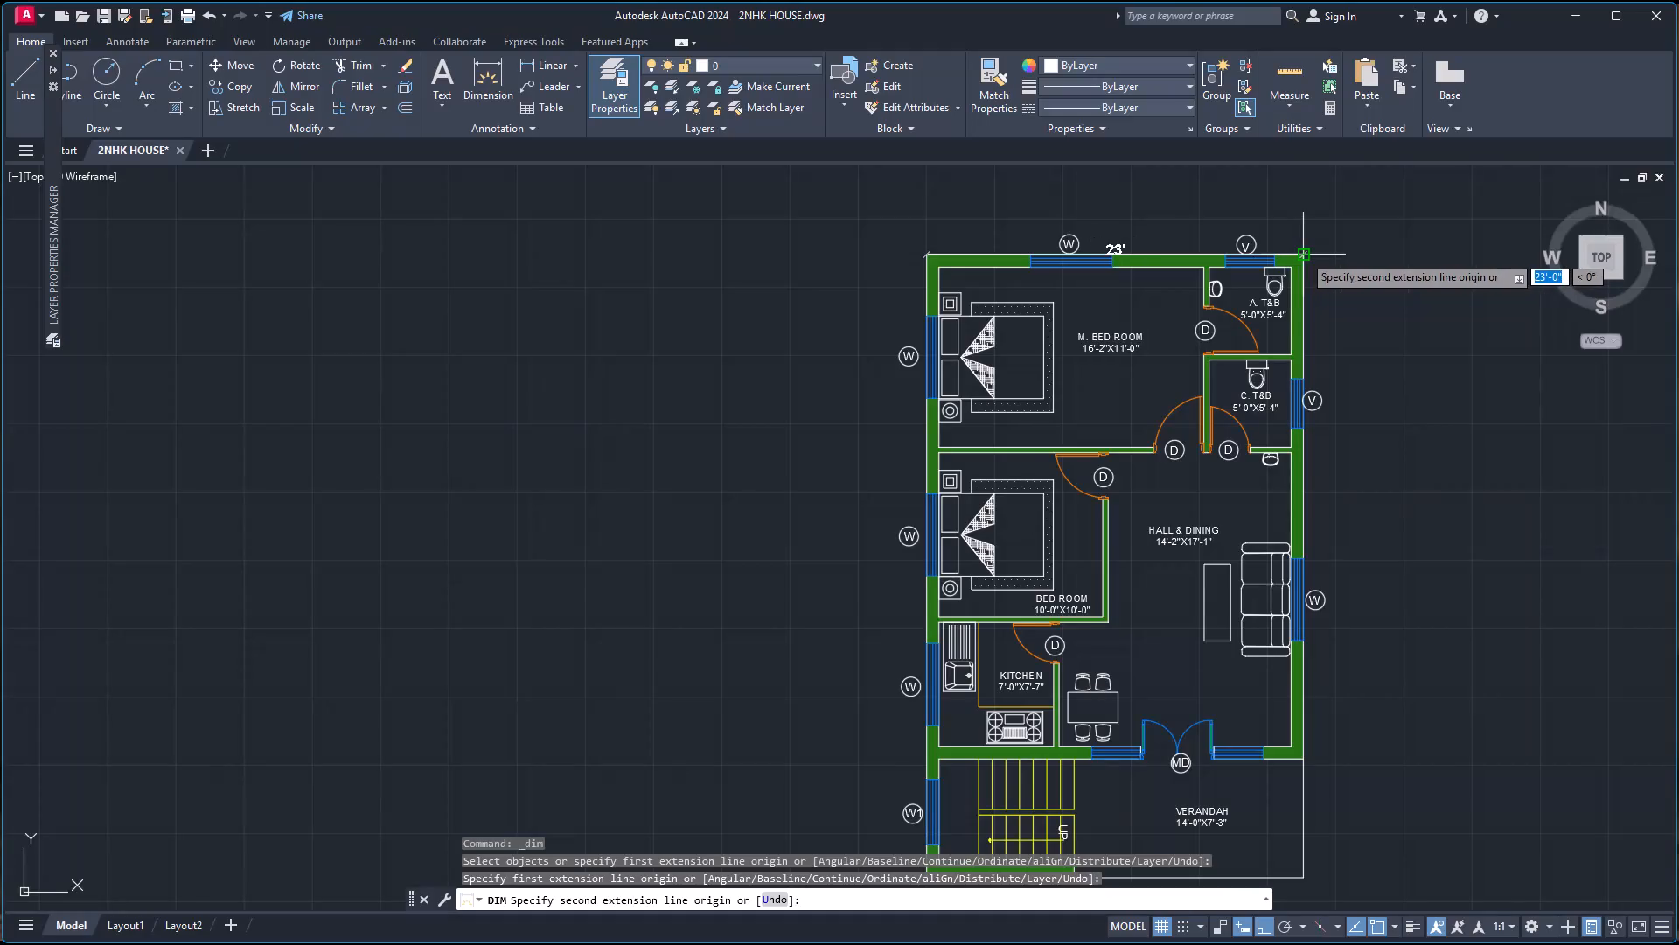
click(1301, 255)
click(1302, 219)
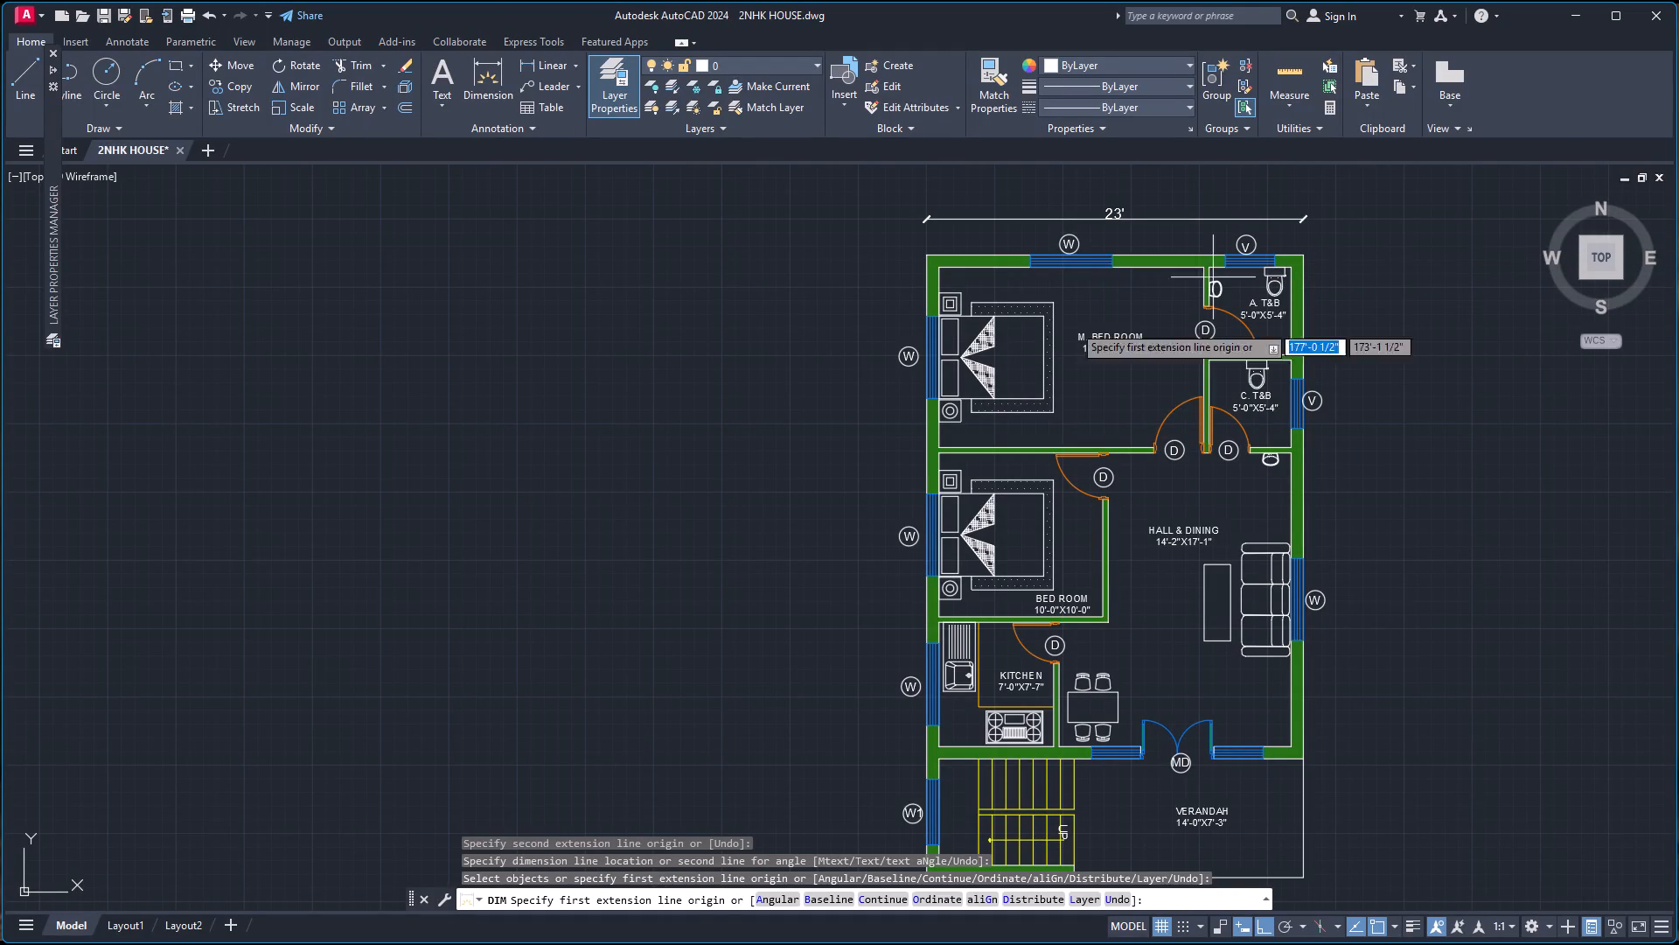
click(924, 256)
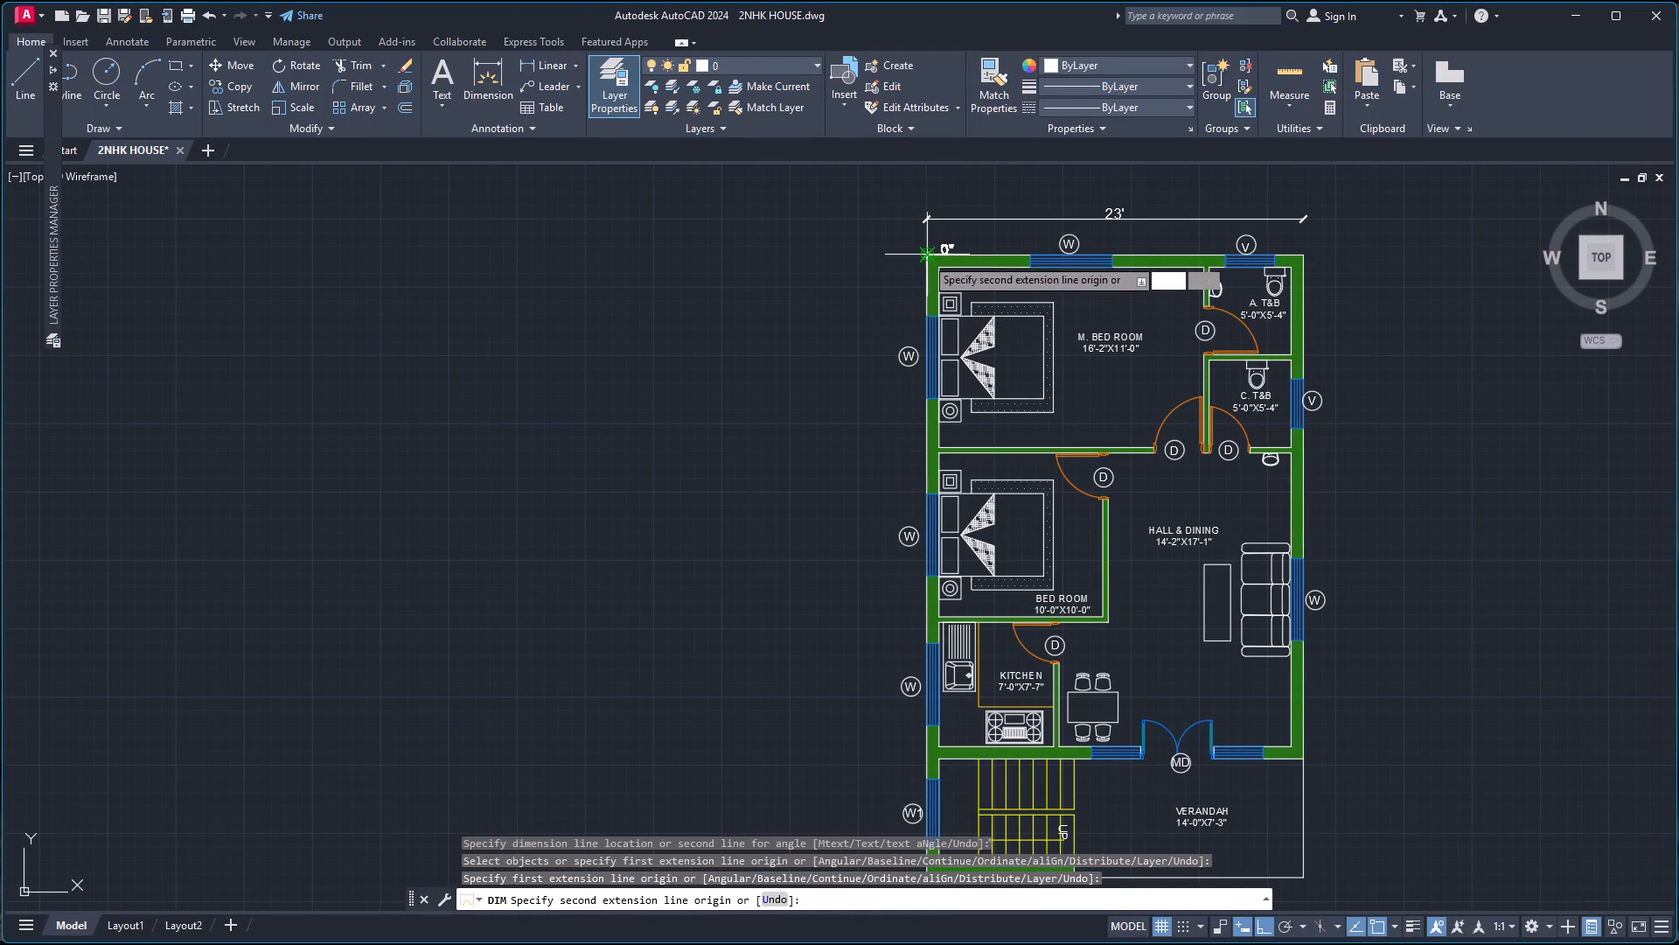
scroll(928, 256, down, 5)
scroll(924, 328, up, 6)
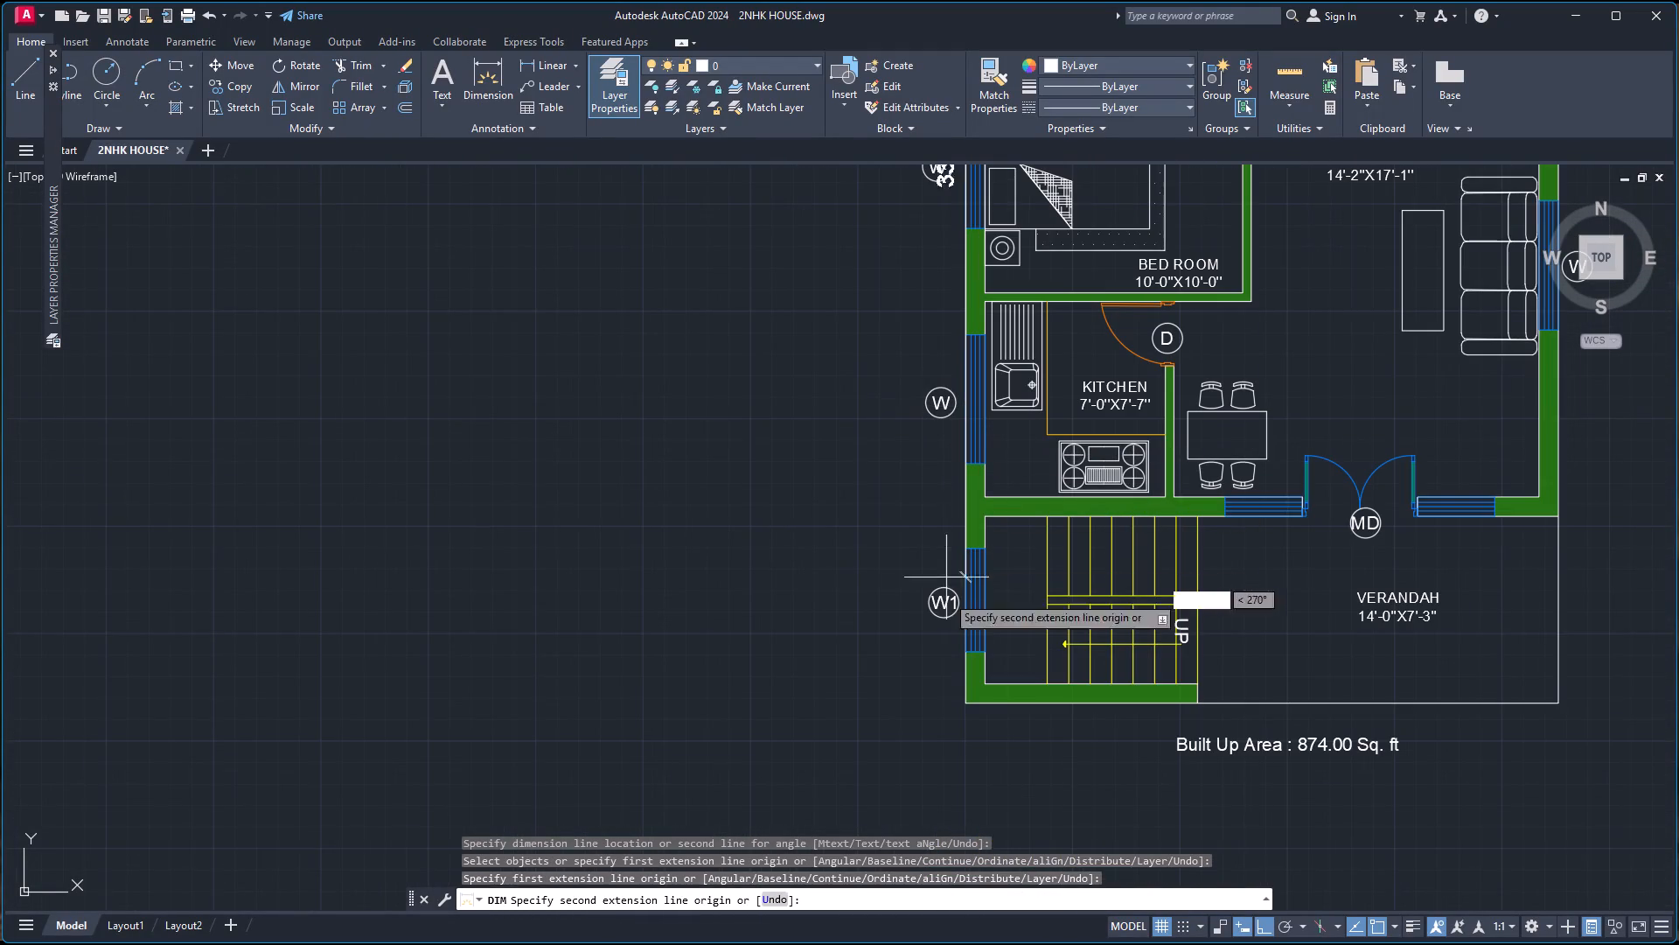
click(965, 702)
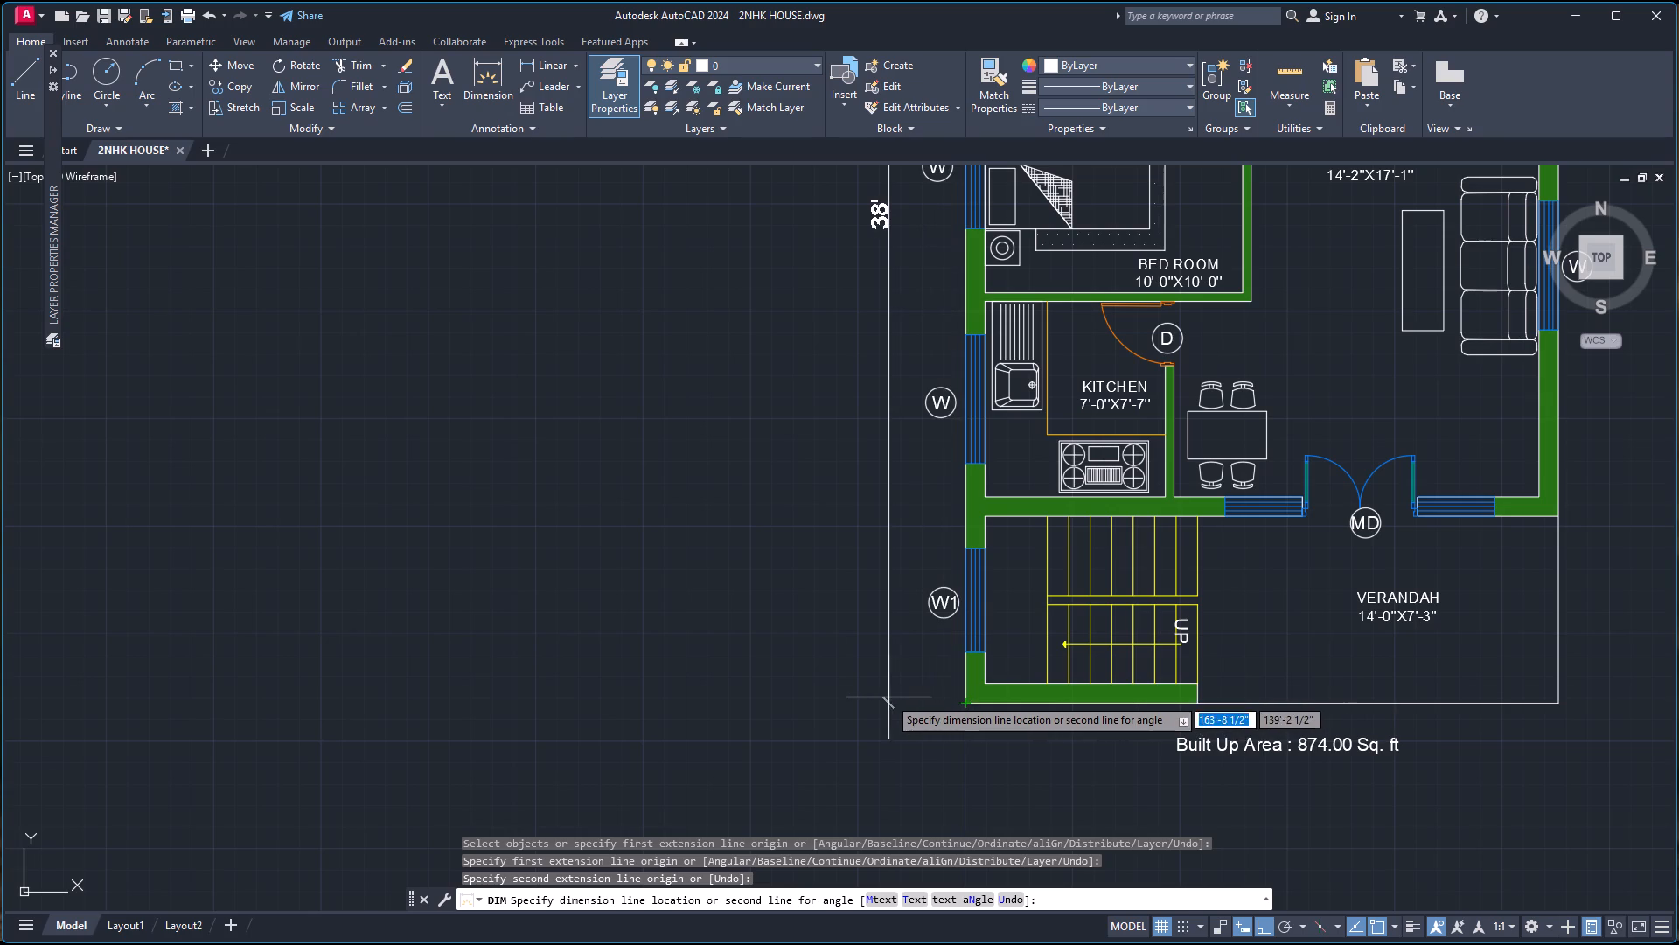
click(901, 698)
scroll(961, 445, down, 4)
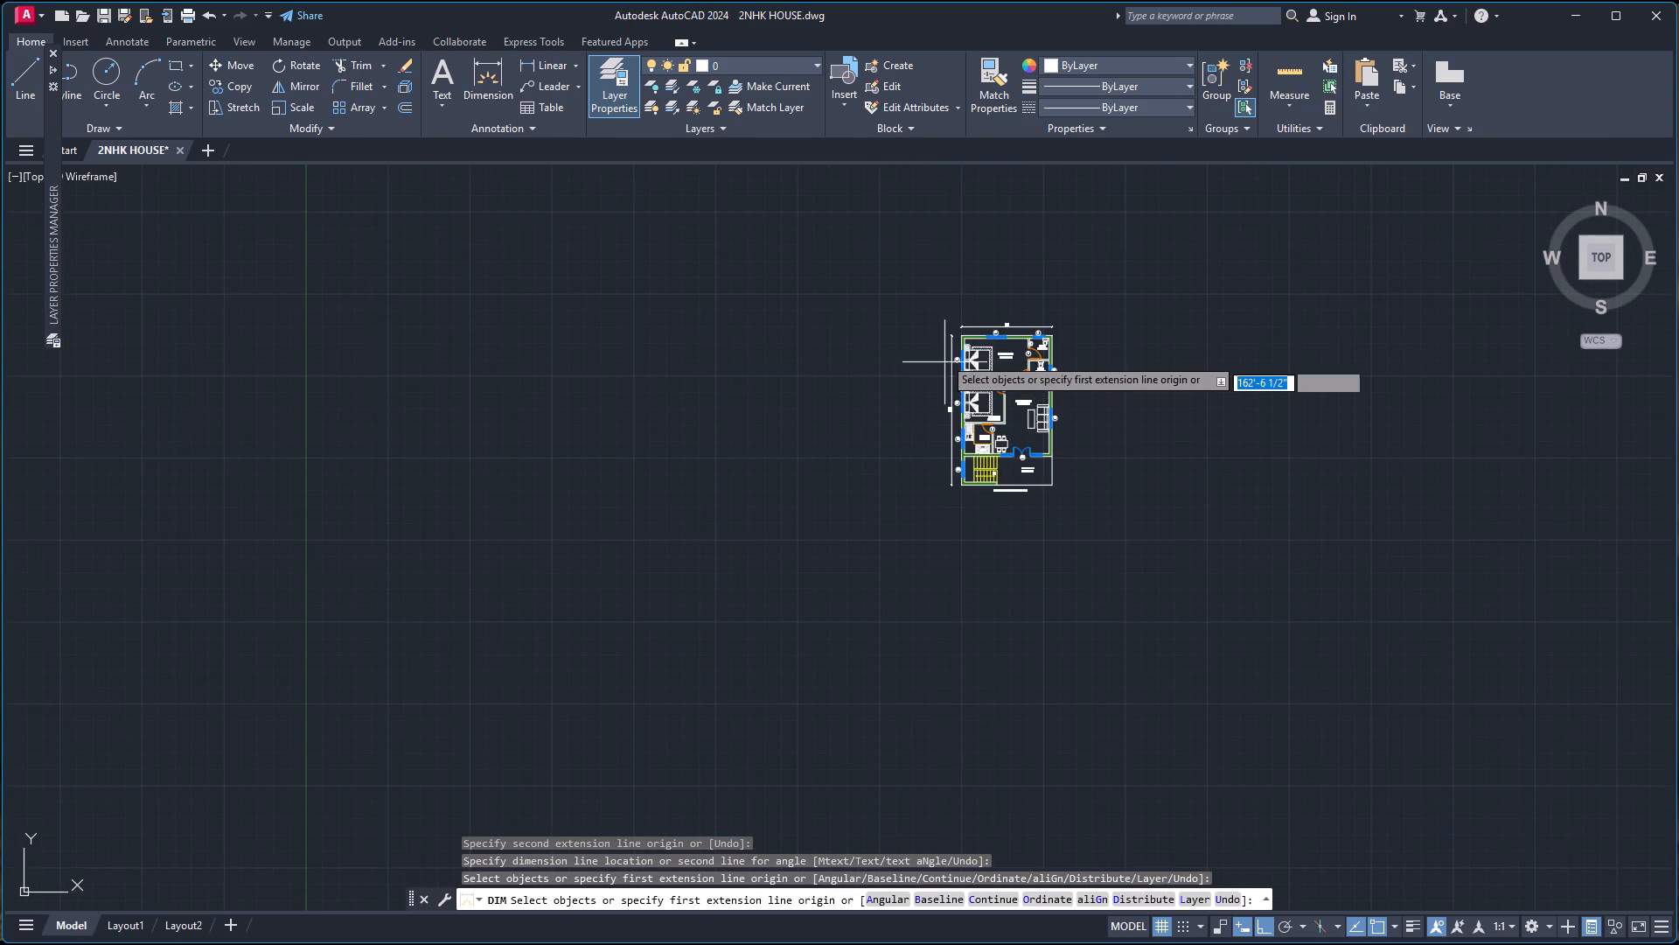
scroll(944, 355, up, 1)
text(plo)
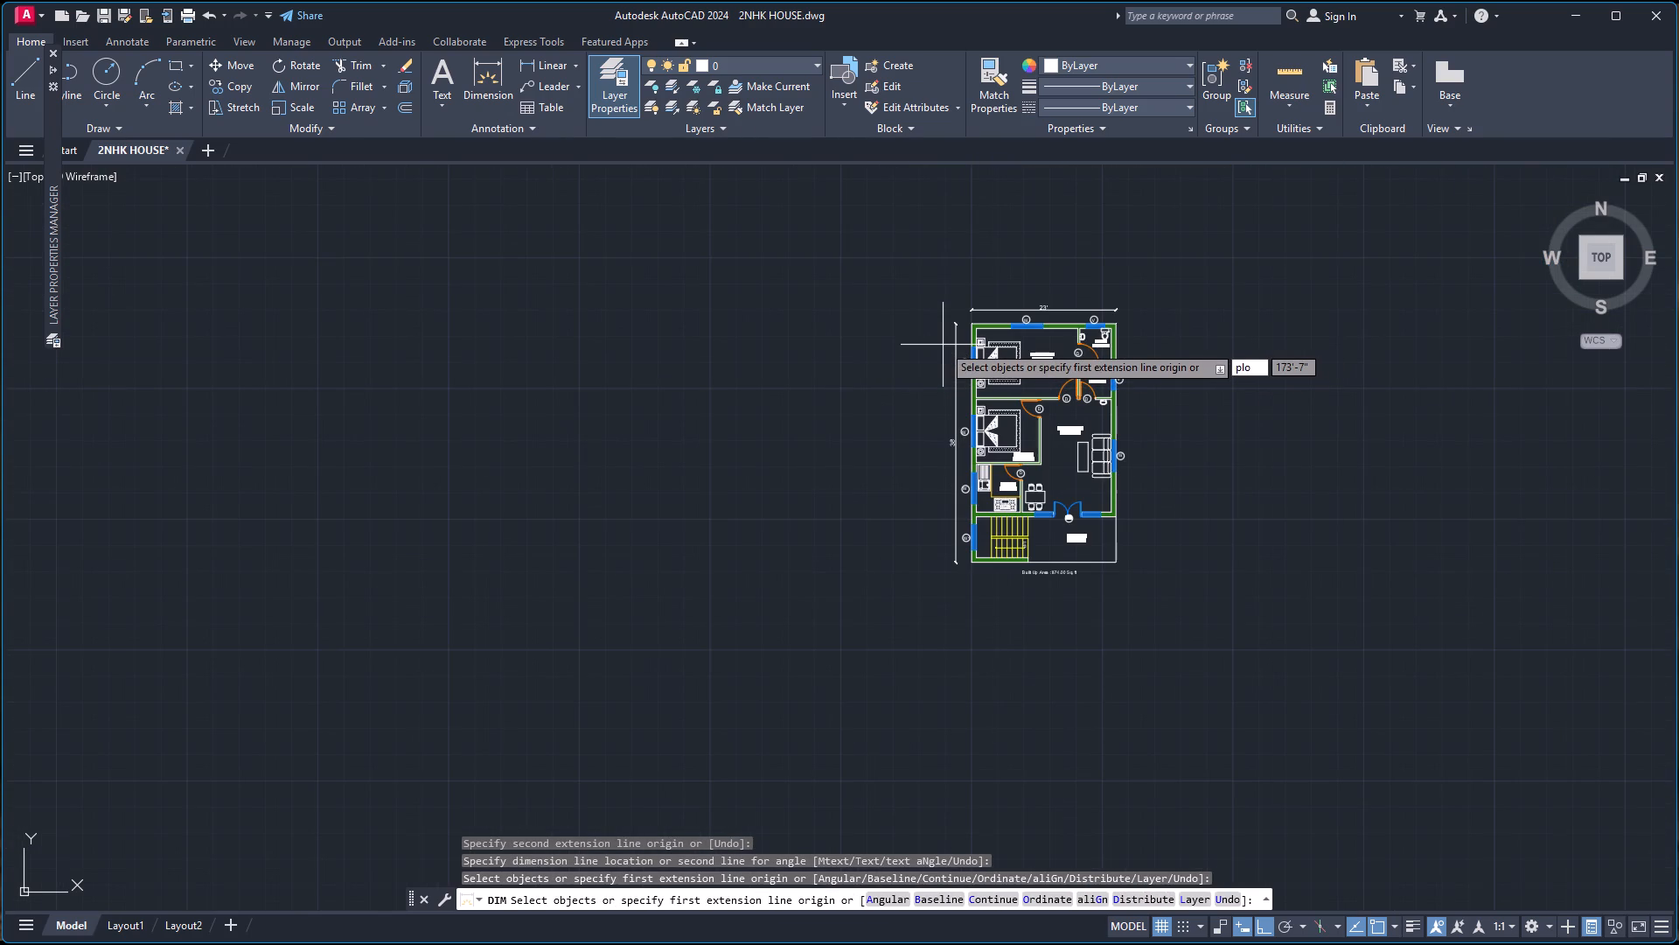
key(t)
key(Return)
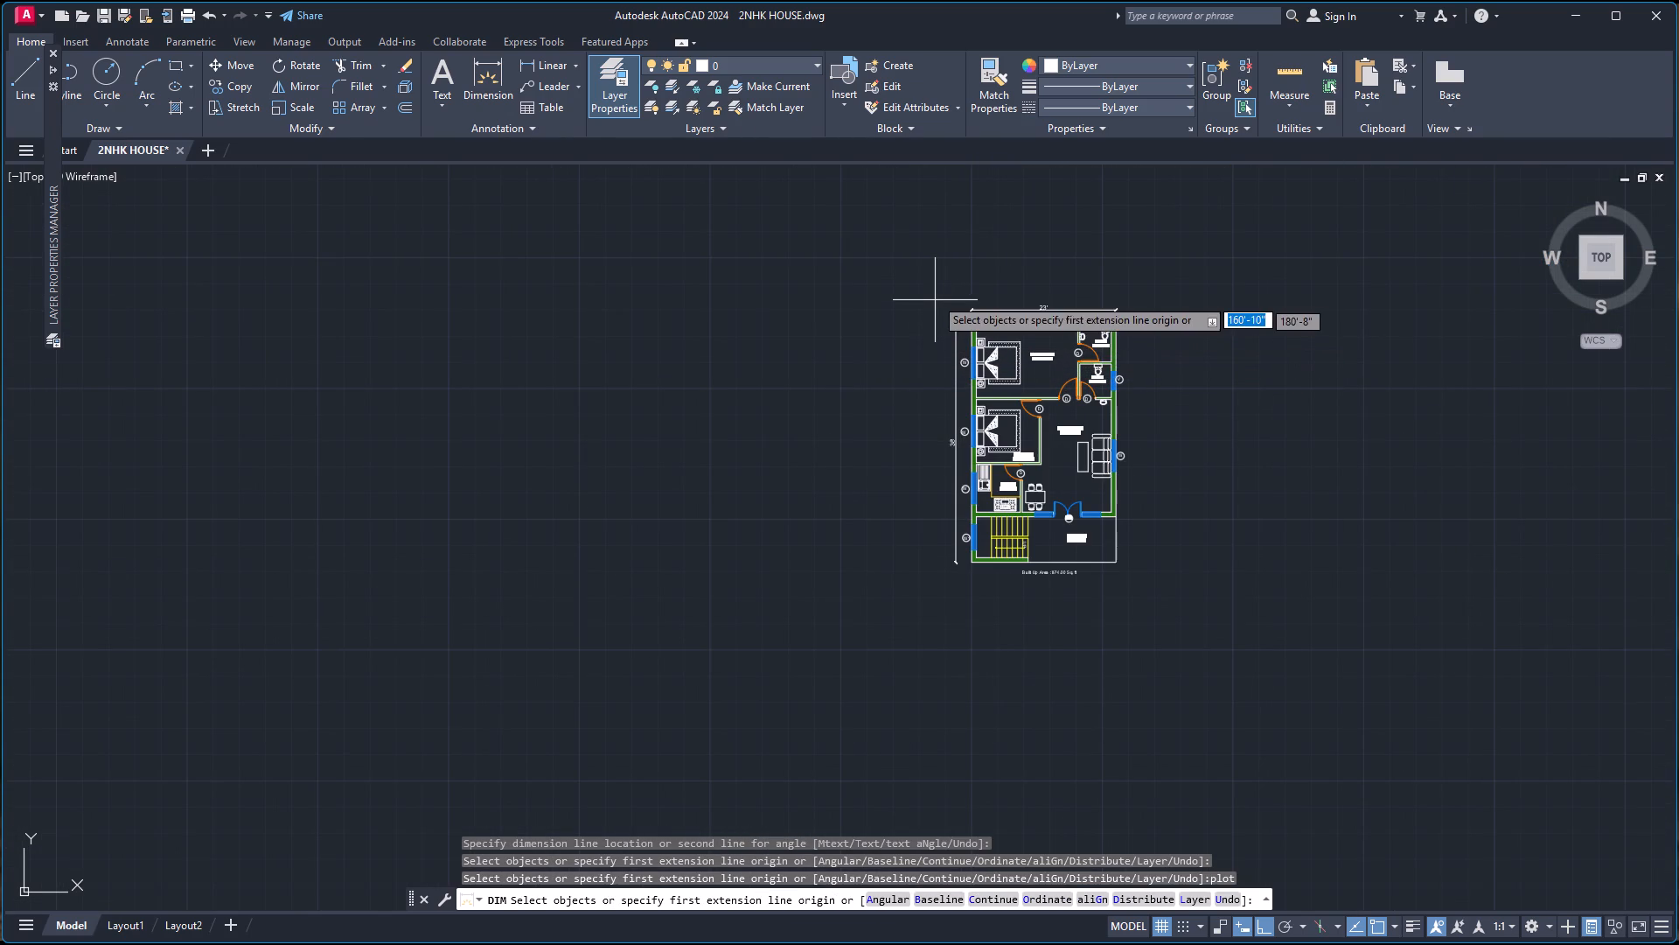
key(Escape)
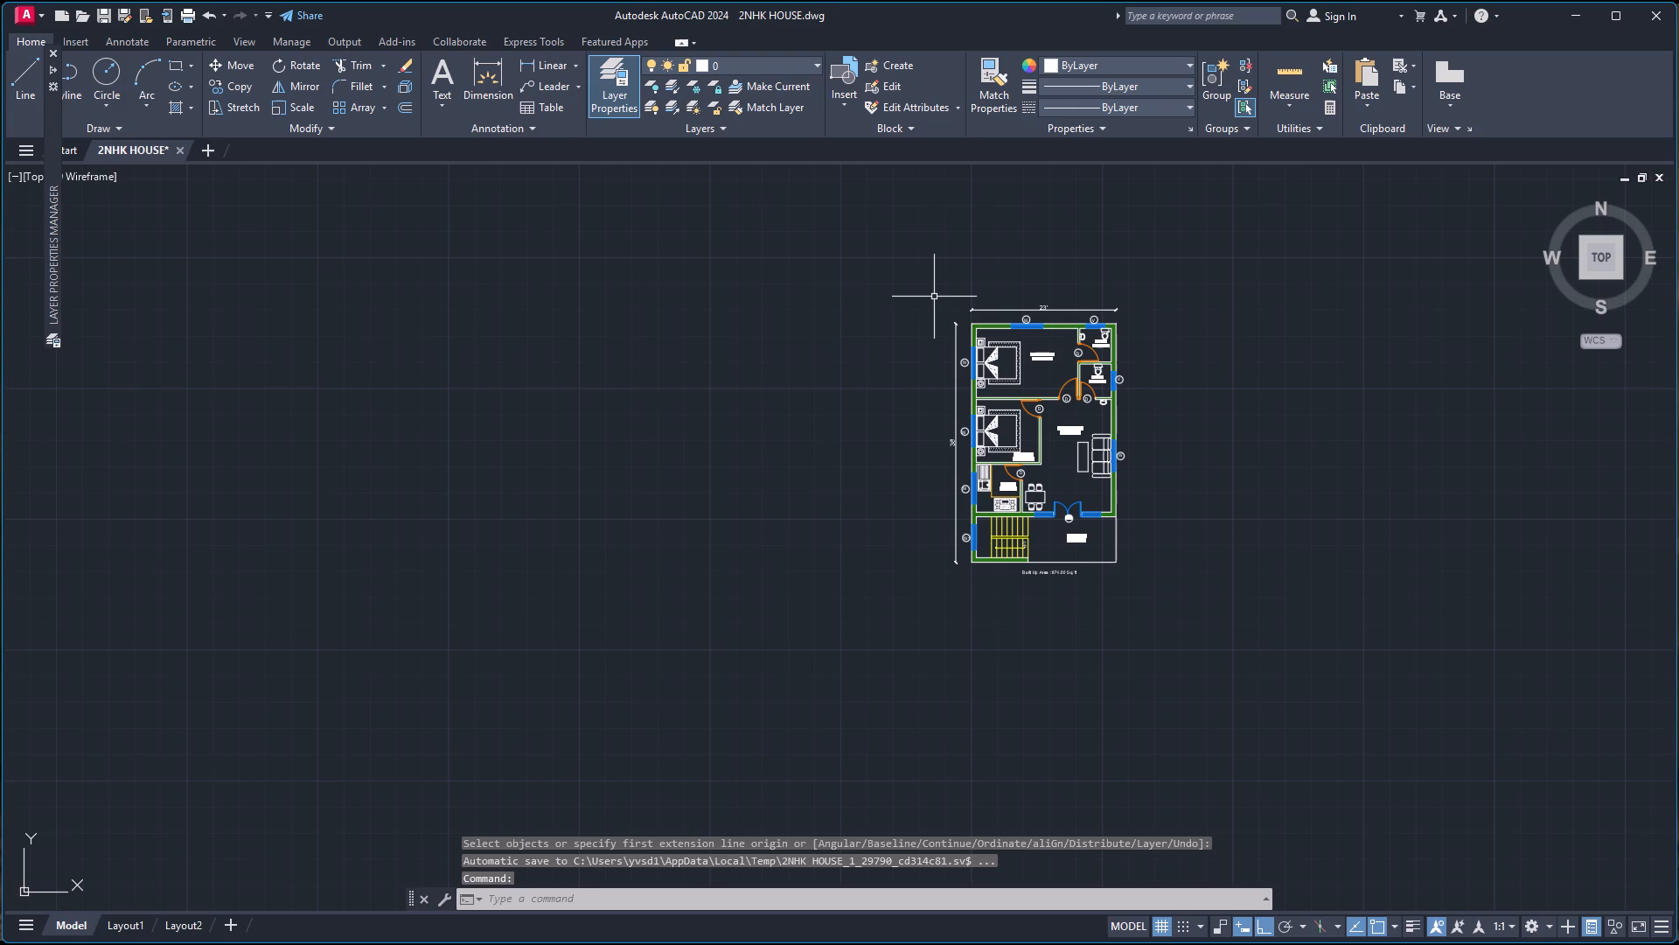
Set up the plot with AutoCAD PDF (High Quality Print).pc3, plot transparency on, ISO full bleed A3 (420.00 x 297.00 MM) paper and inches as scale units.
text(plo)
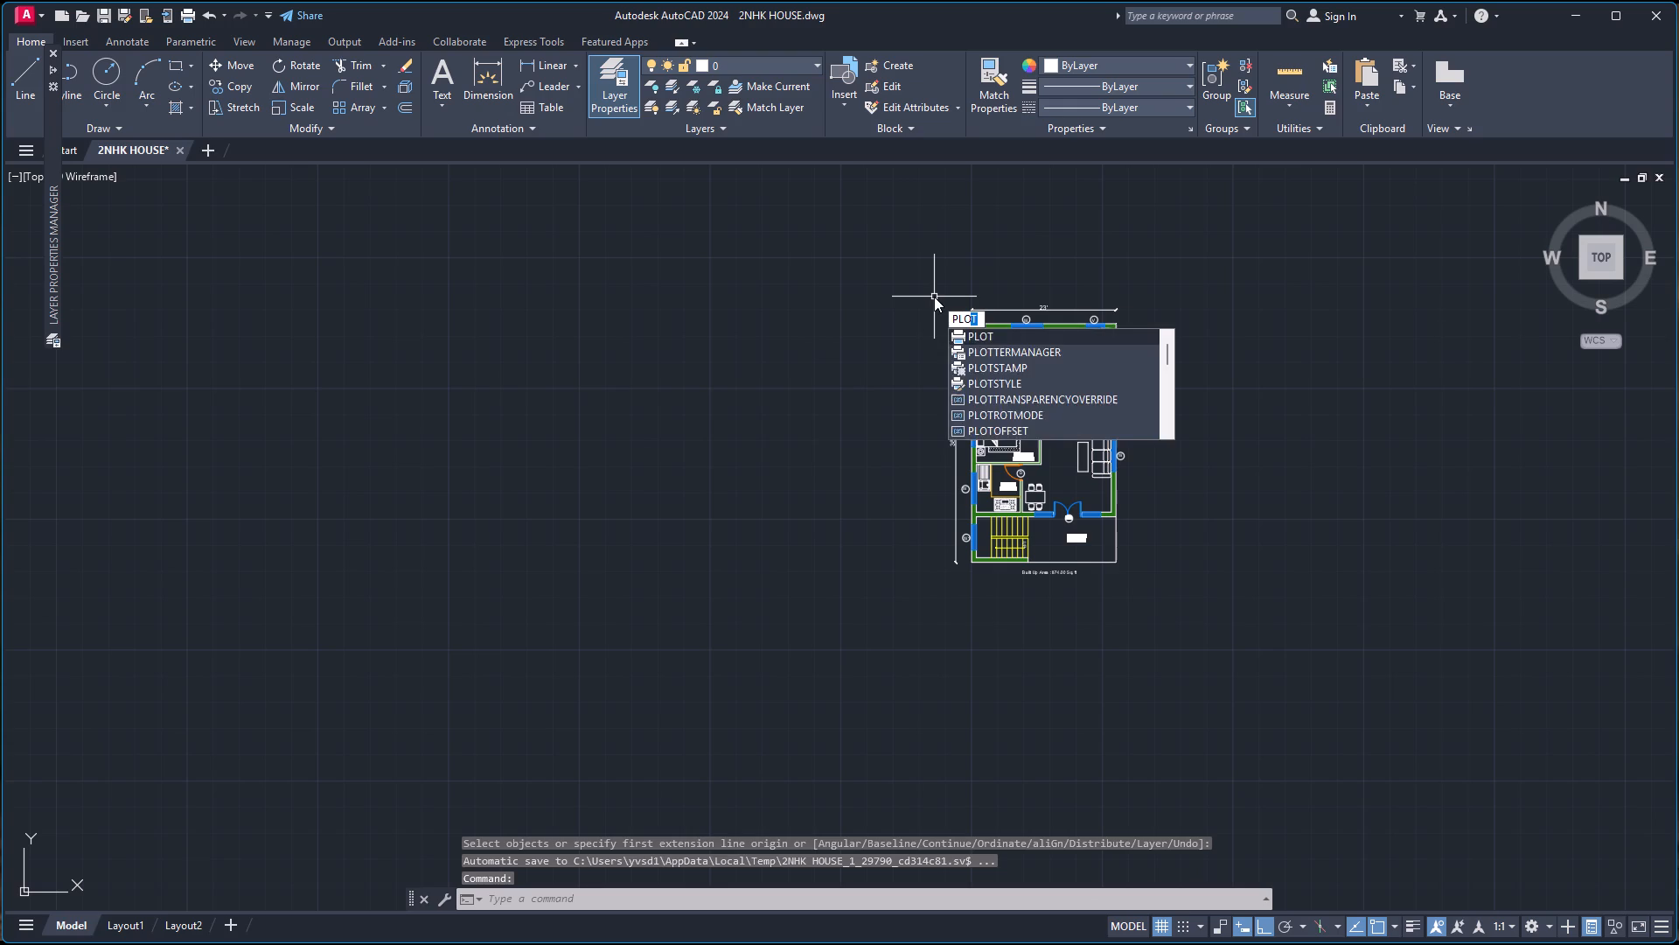
key(Return)
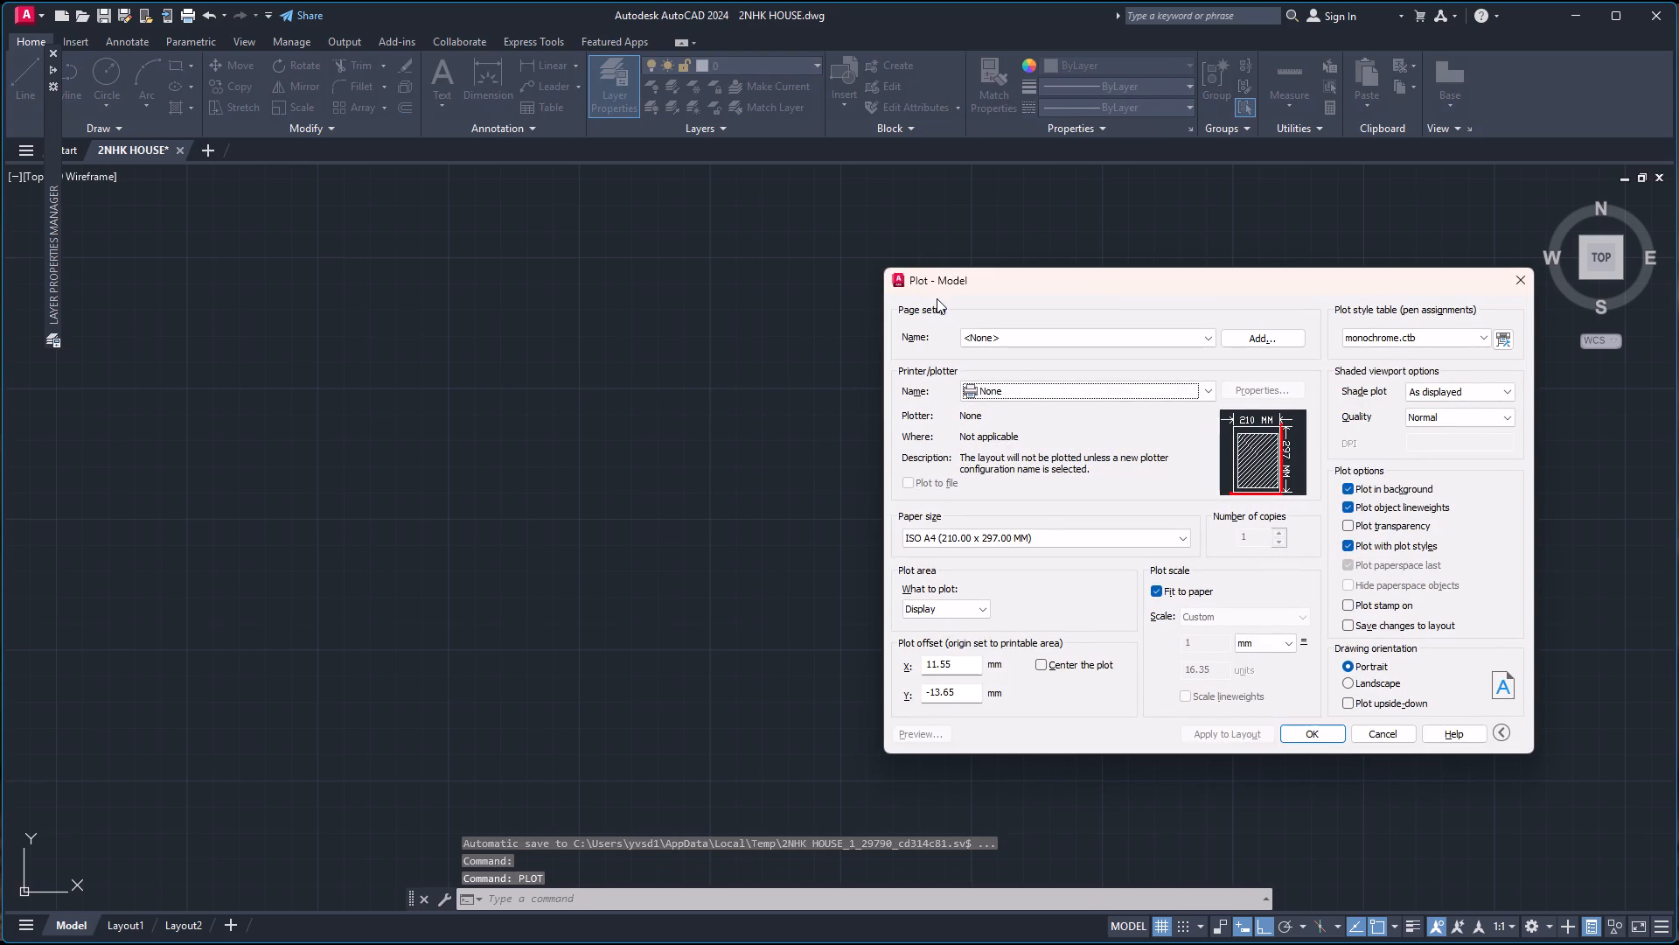
click(1037, 394)
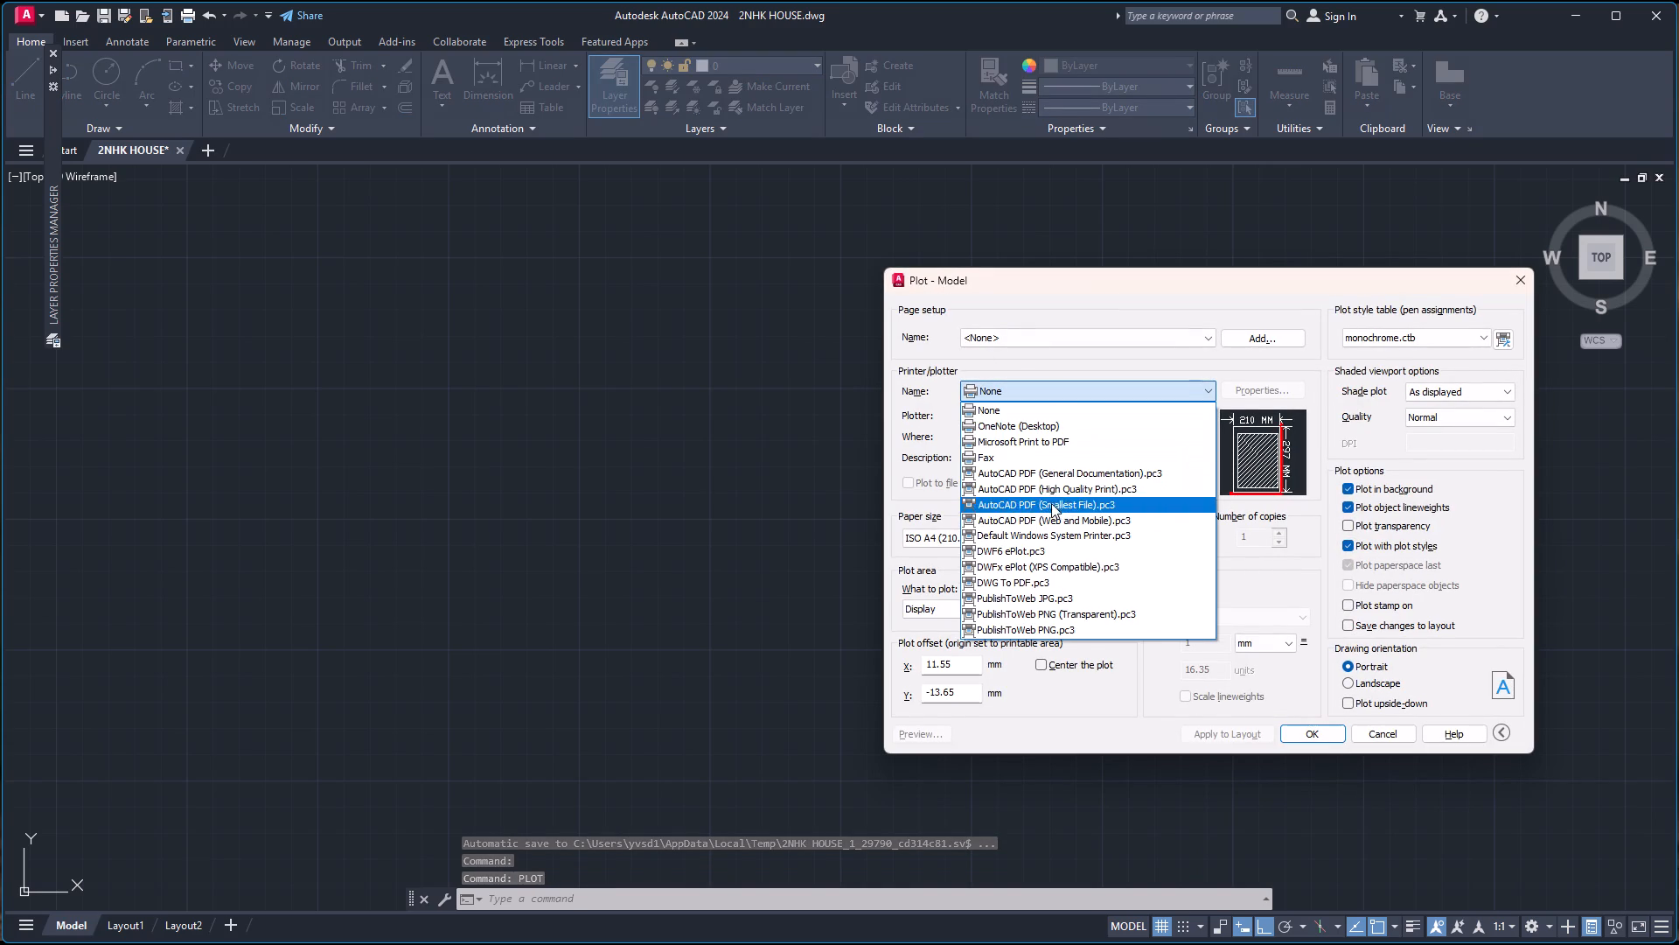
click(1059, 492)
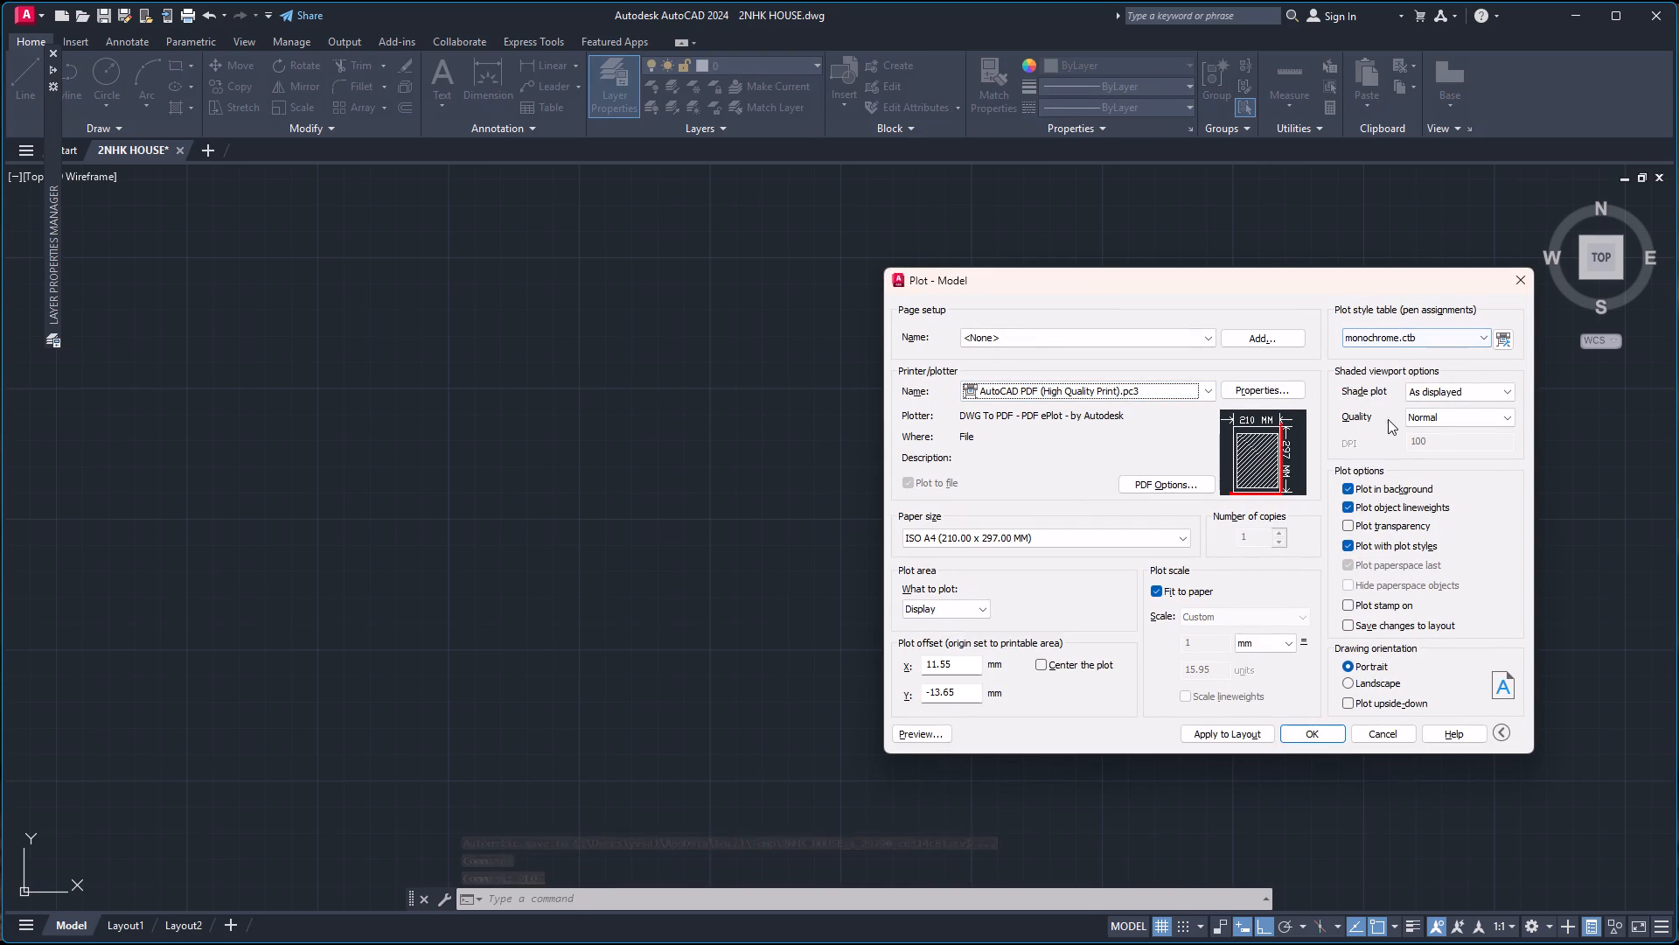
click(1363, 528)
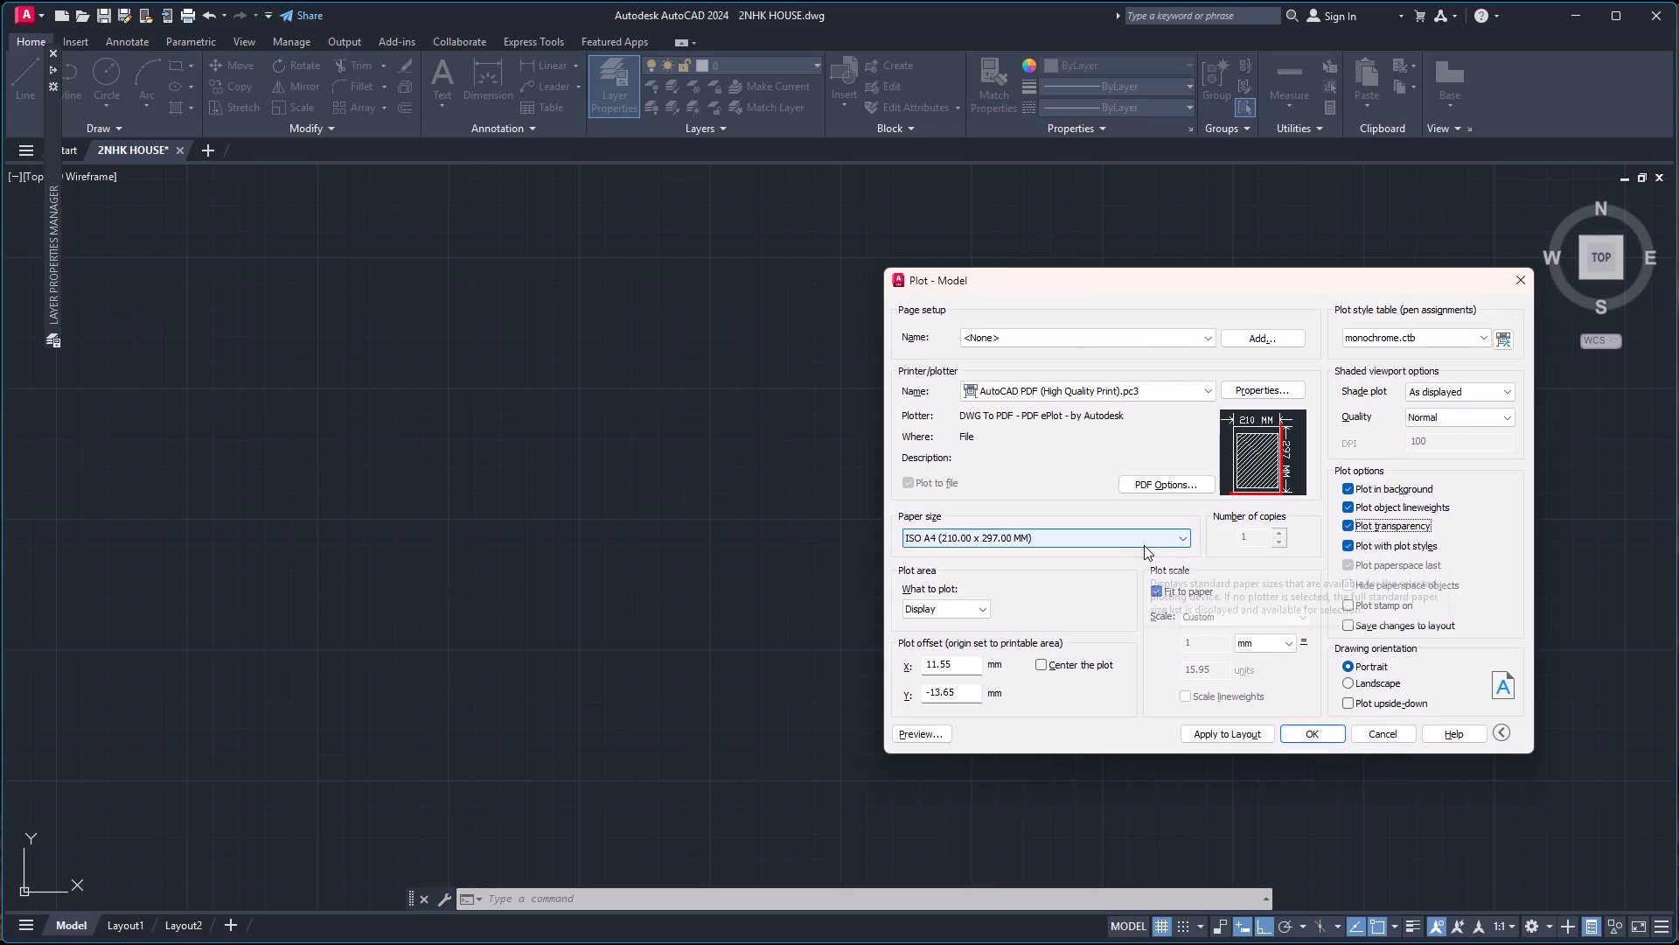
click(1128, 531)
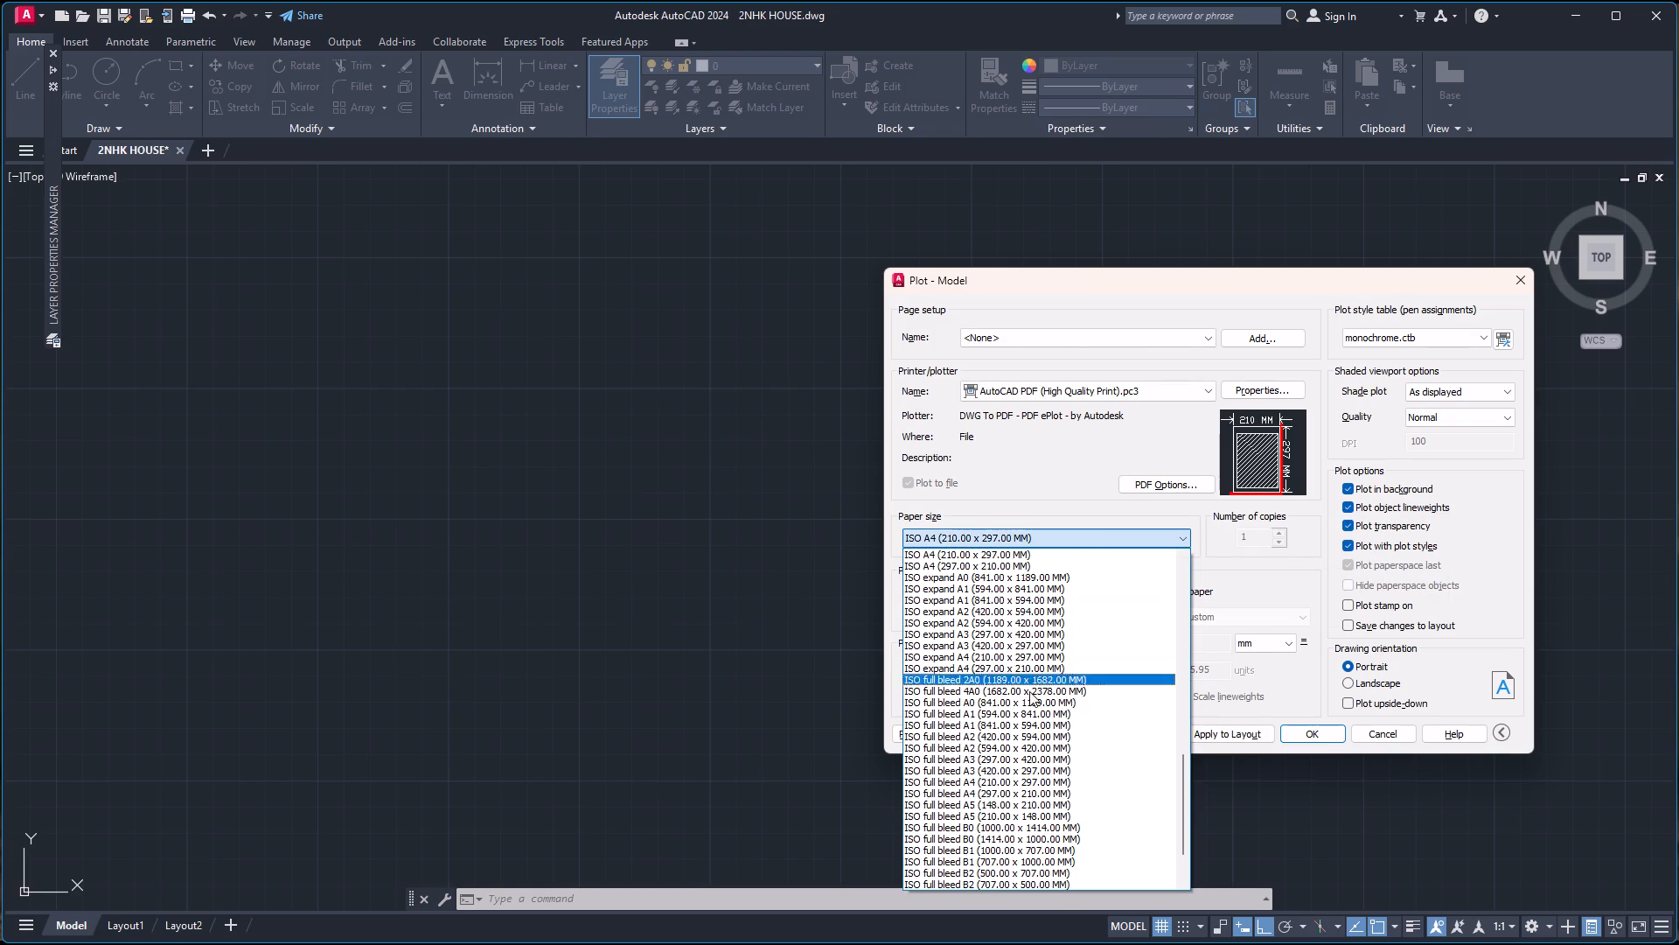
click(1025, 770)
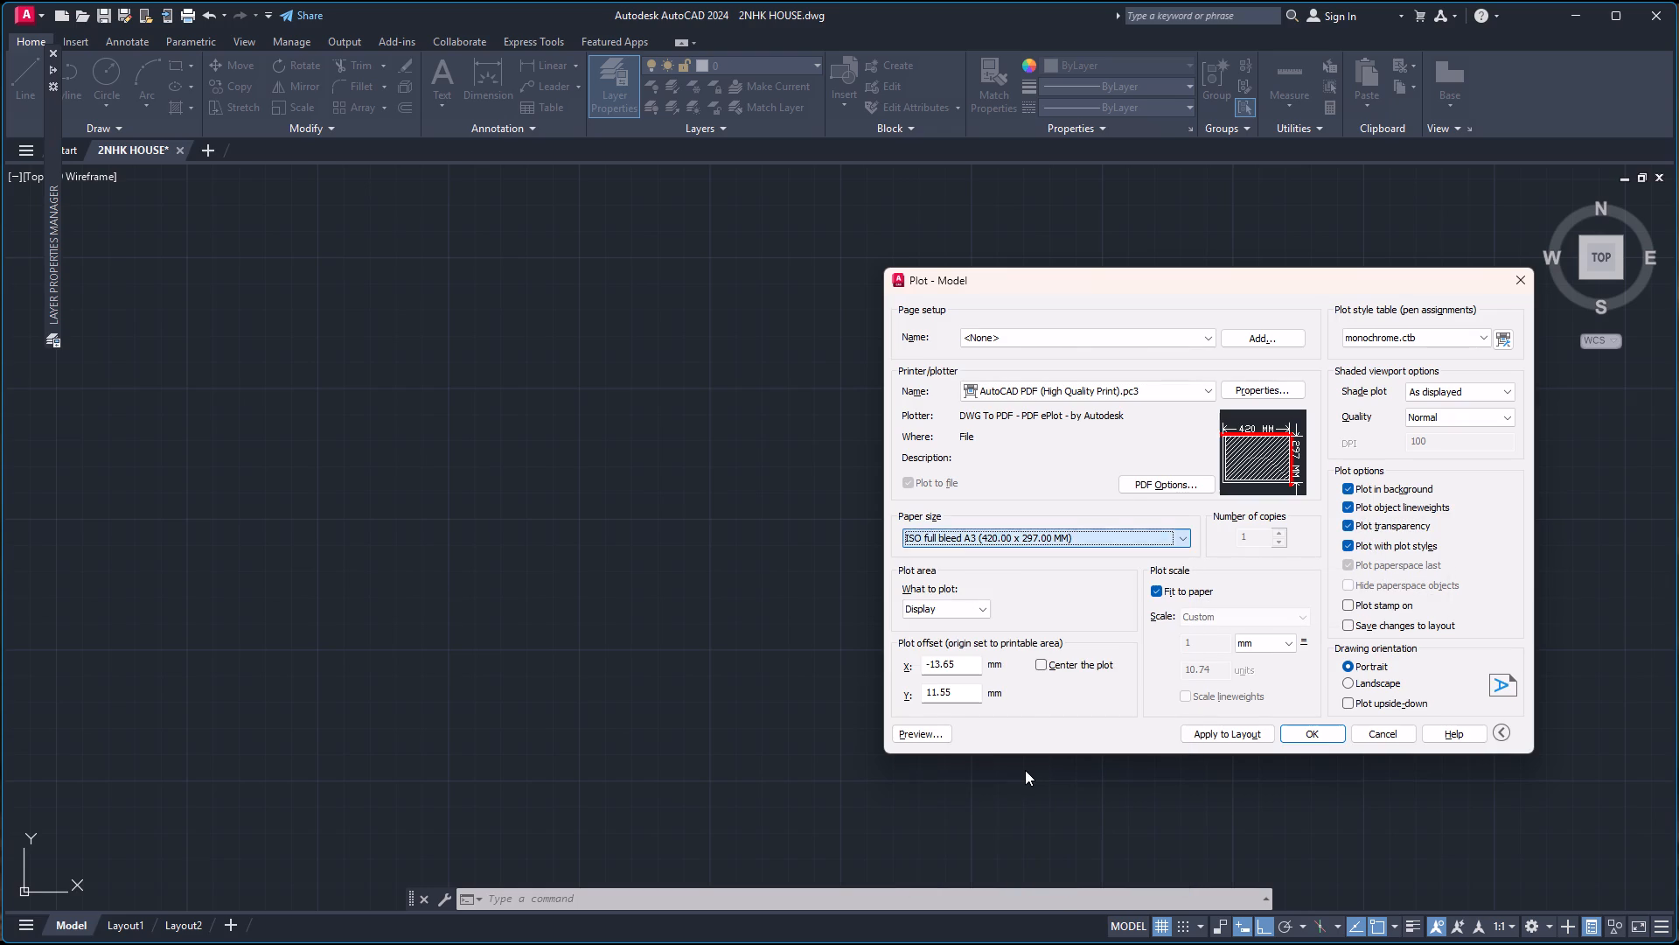
click(1264, 648)
click(1264, 661)
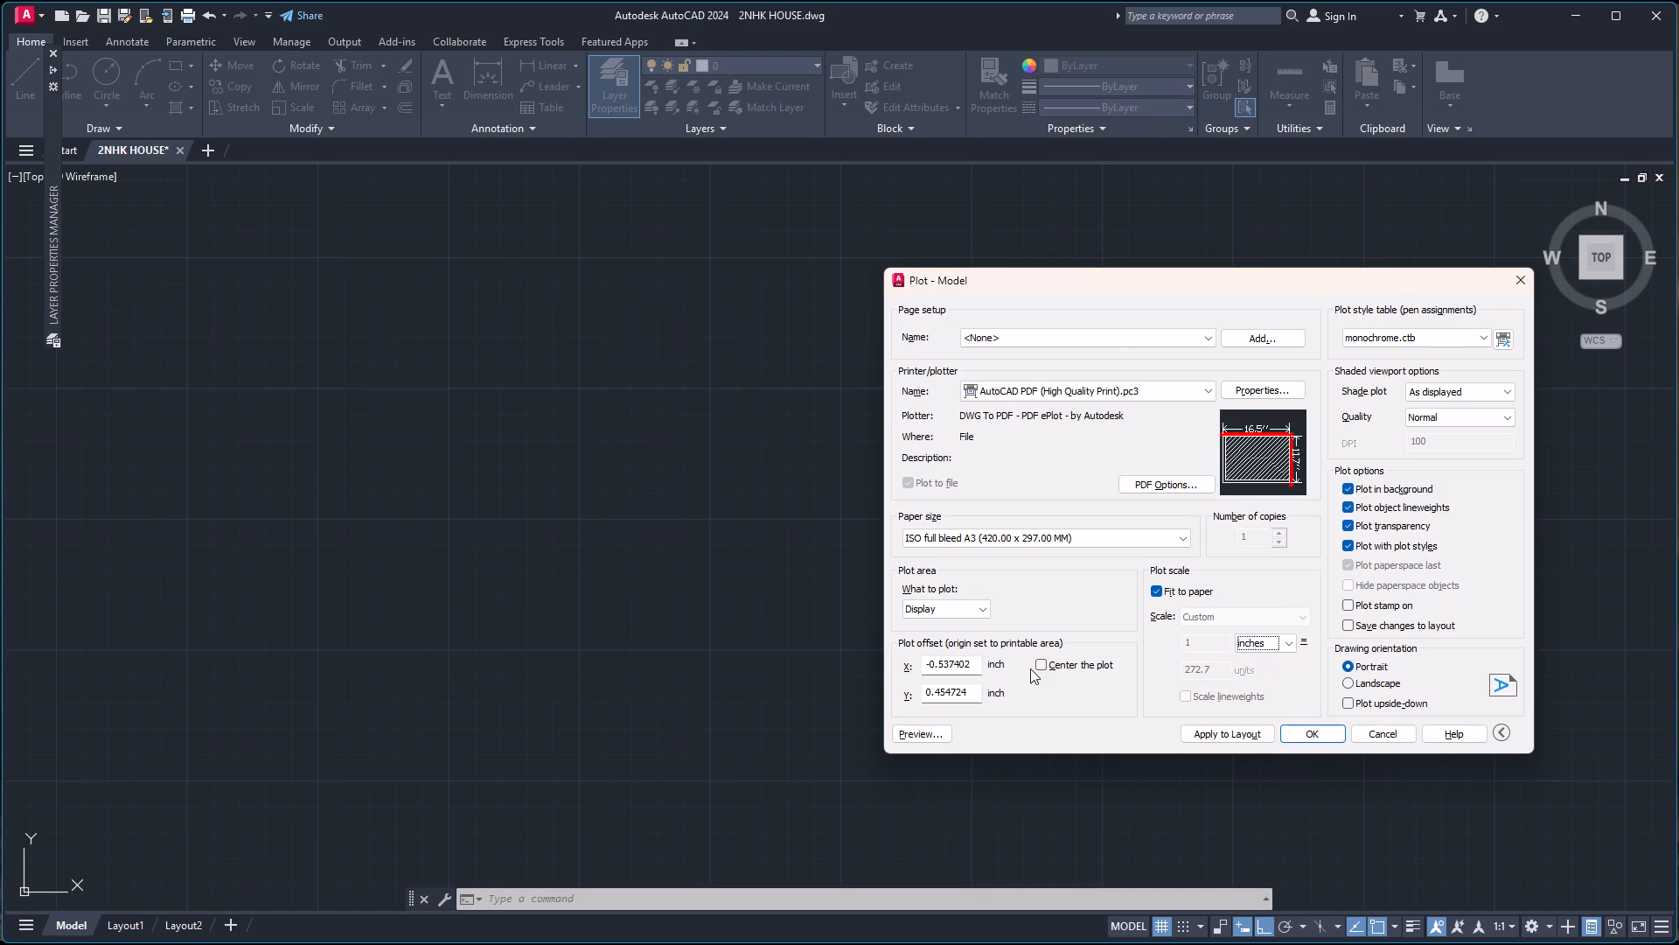
Centre the plot, set the plot area to a window around the whole dimensioned plan and area note, and apply the settings to the layout.
click(1042, 663)
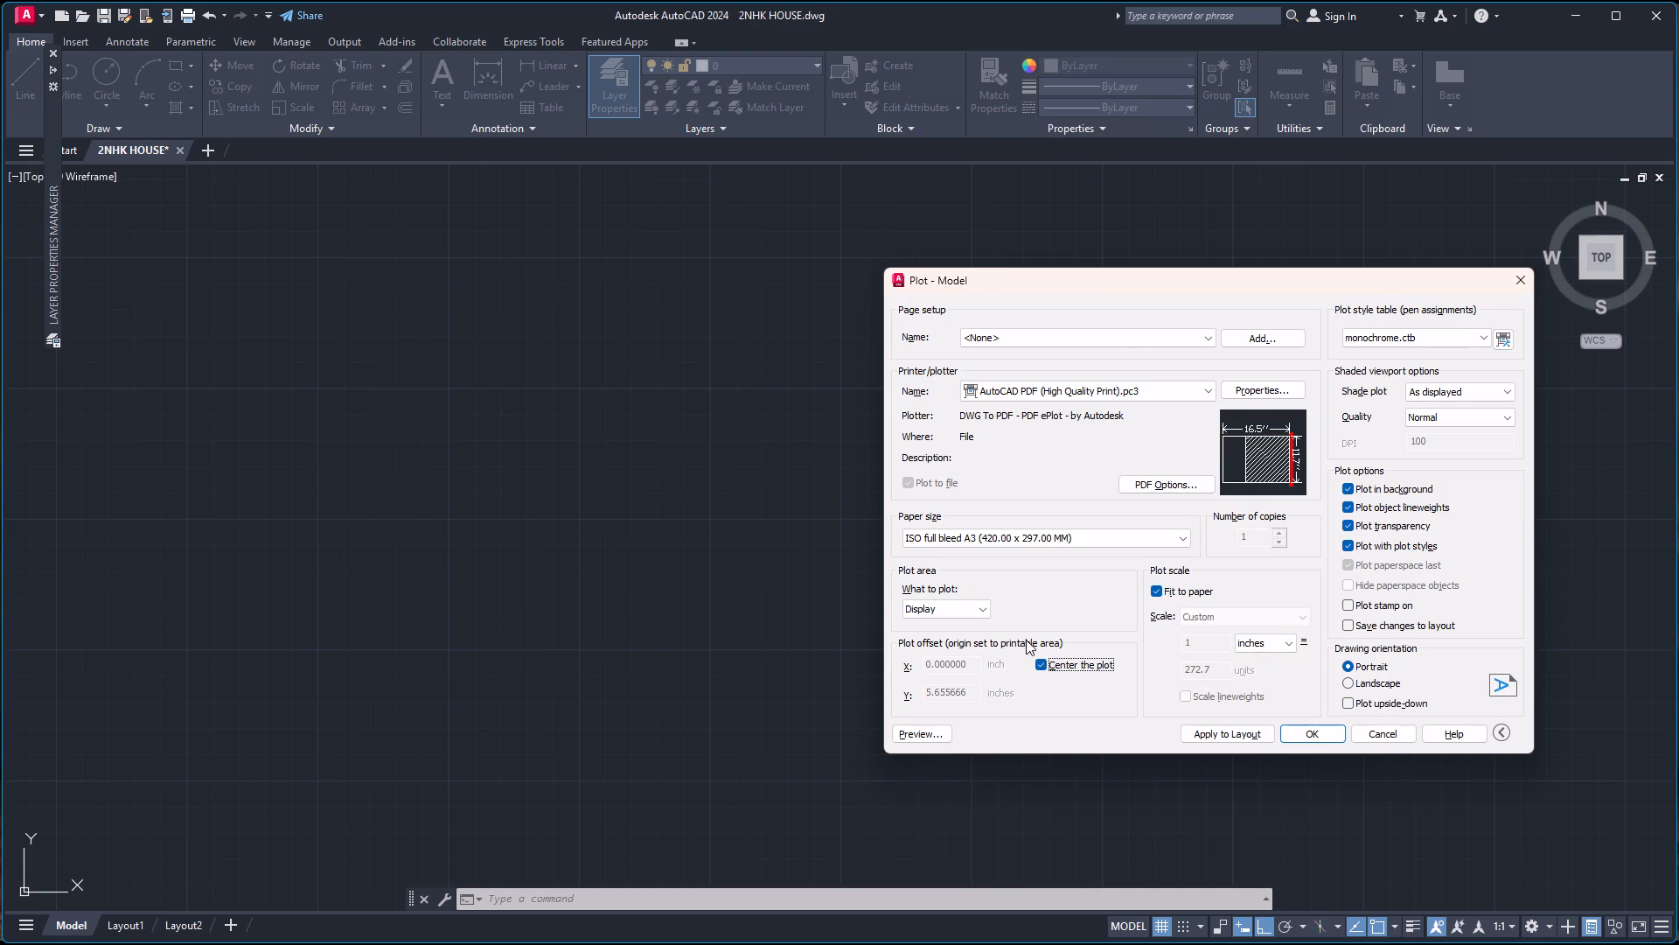
click(972, 606)
click(937, 656)
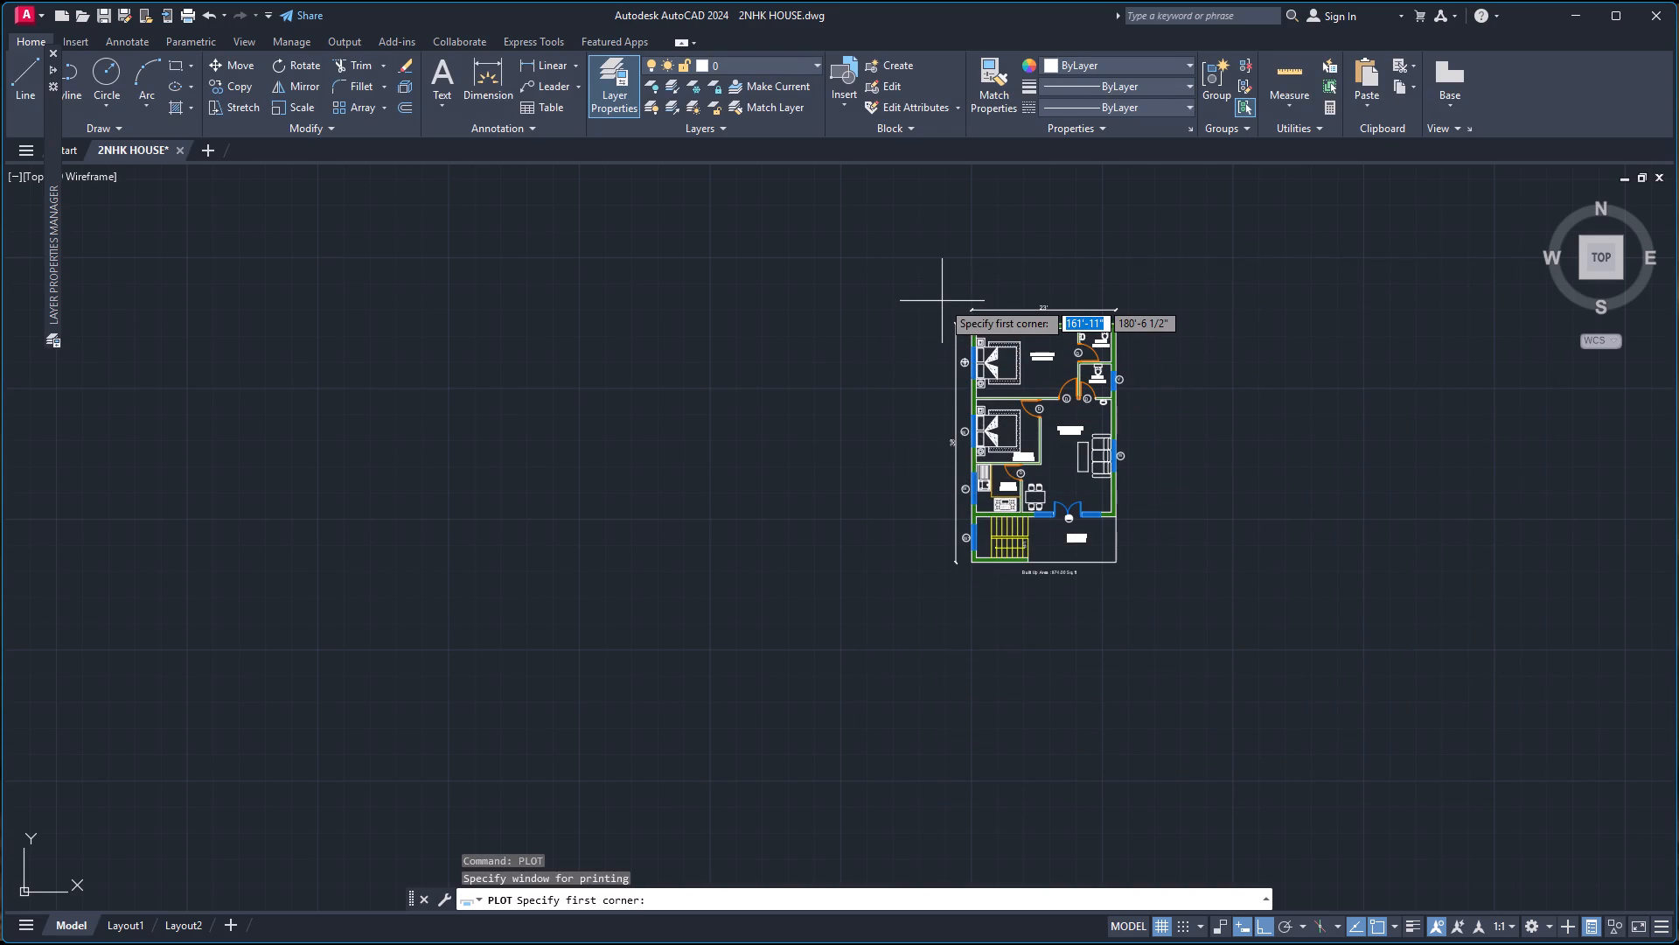
click(938, 296)
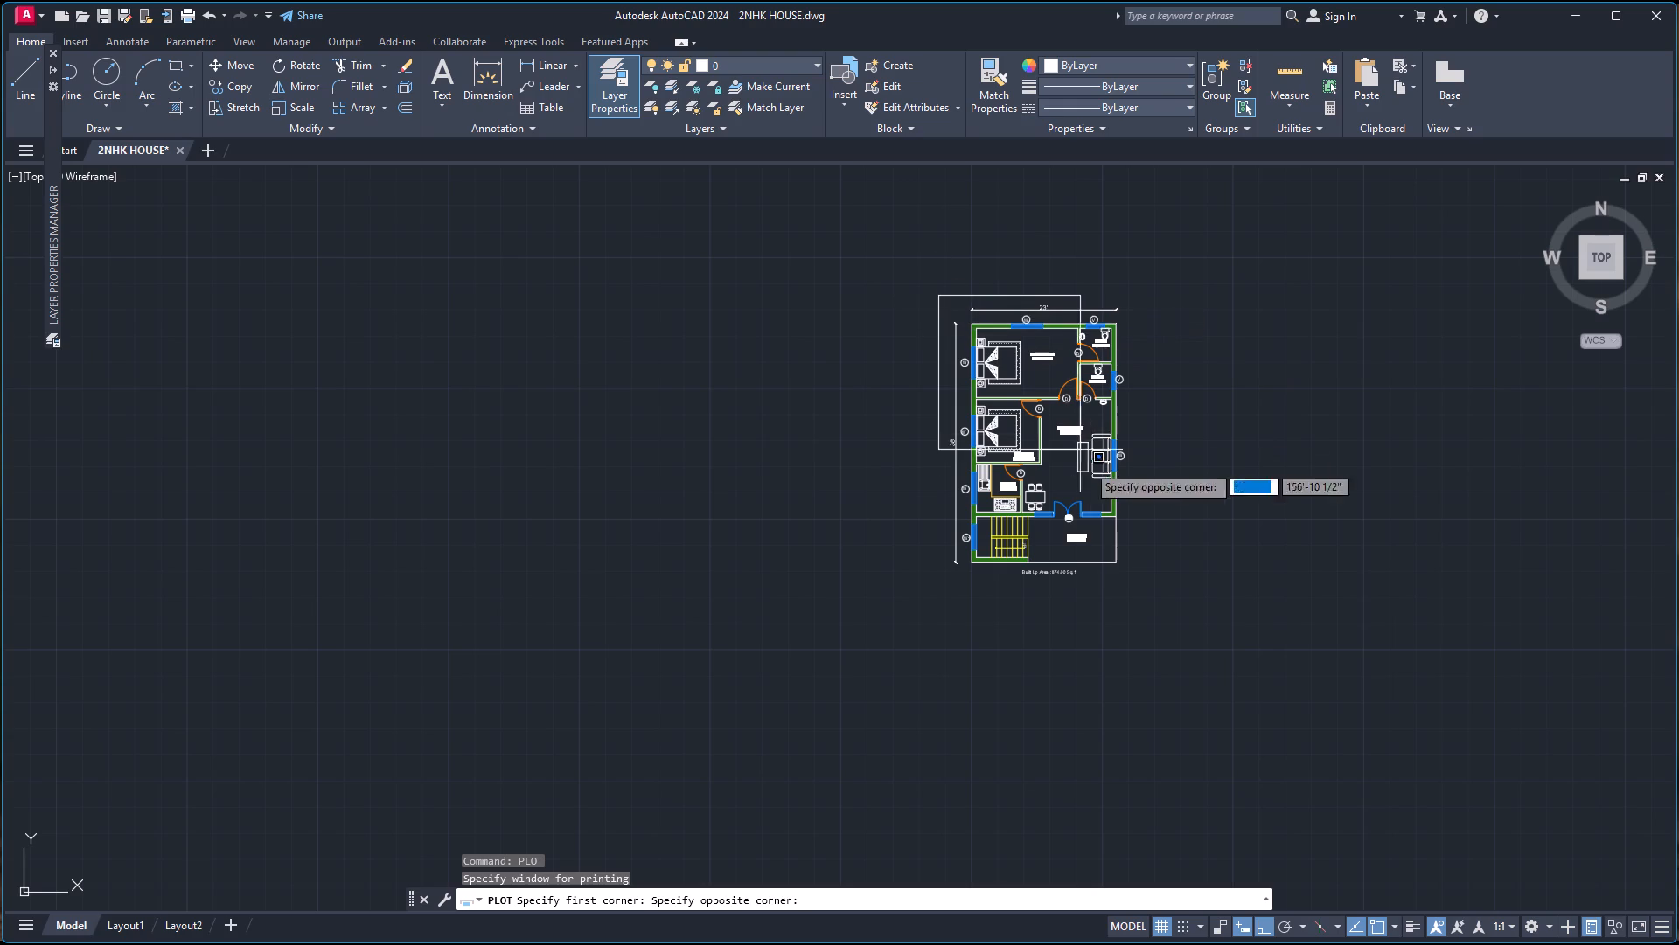
click(1141, 584)
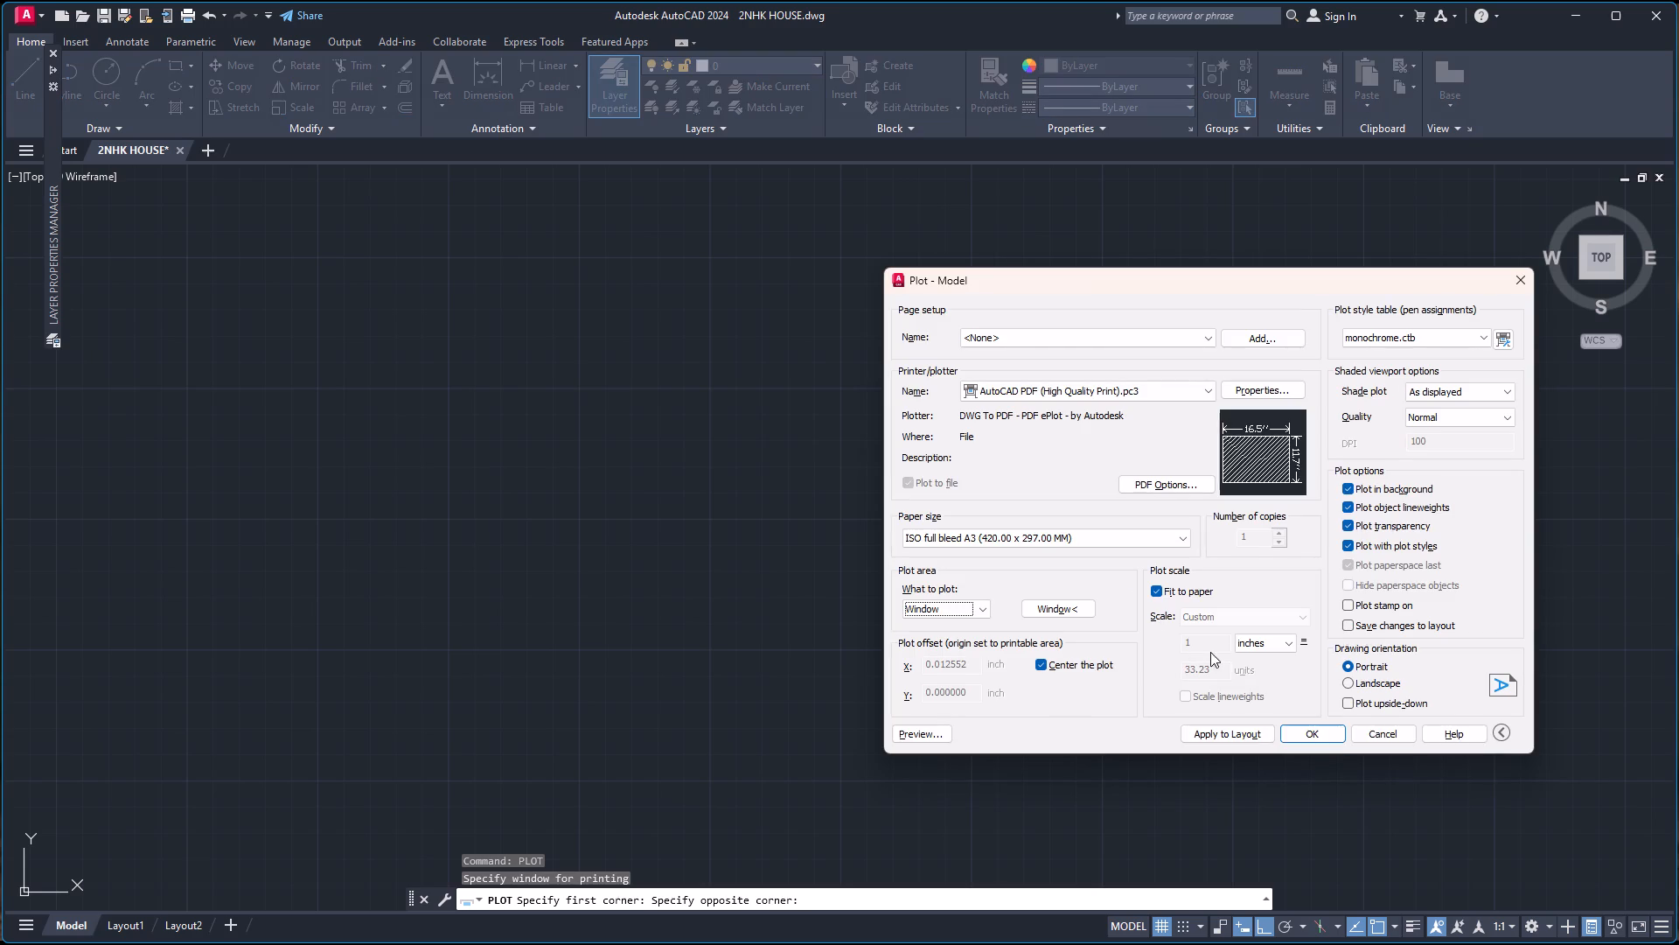
click(1218, 726)
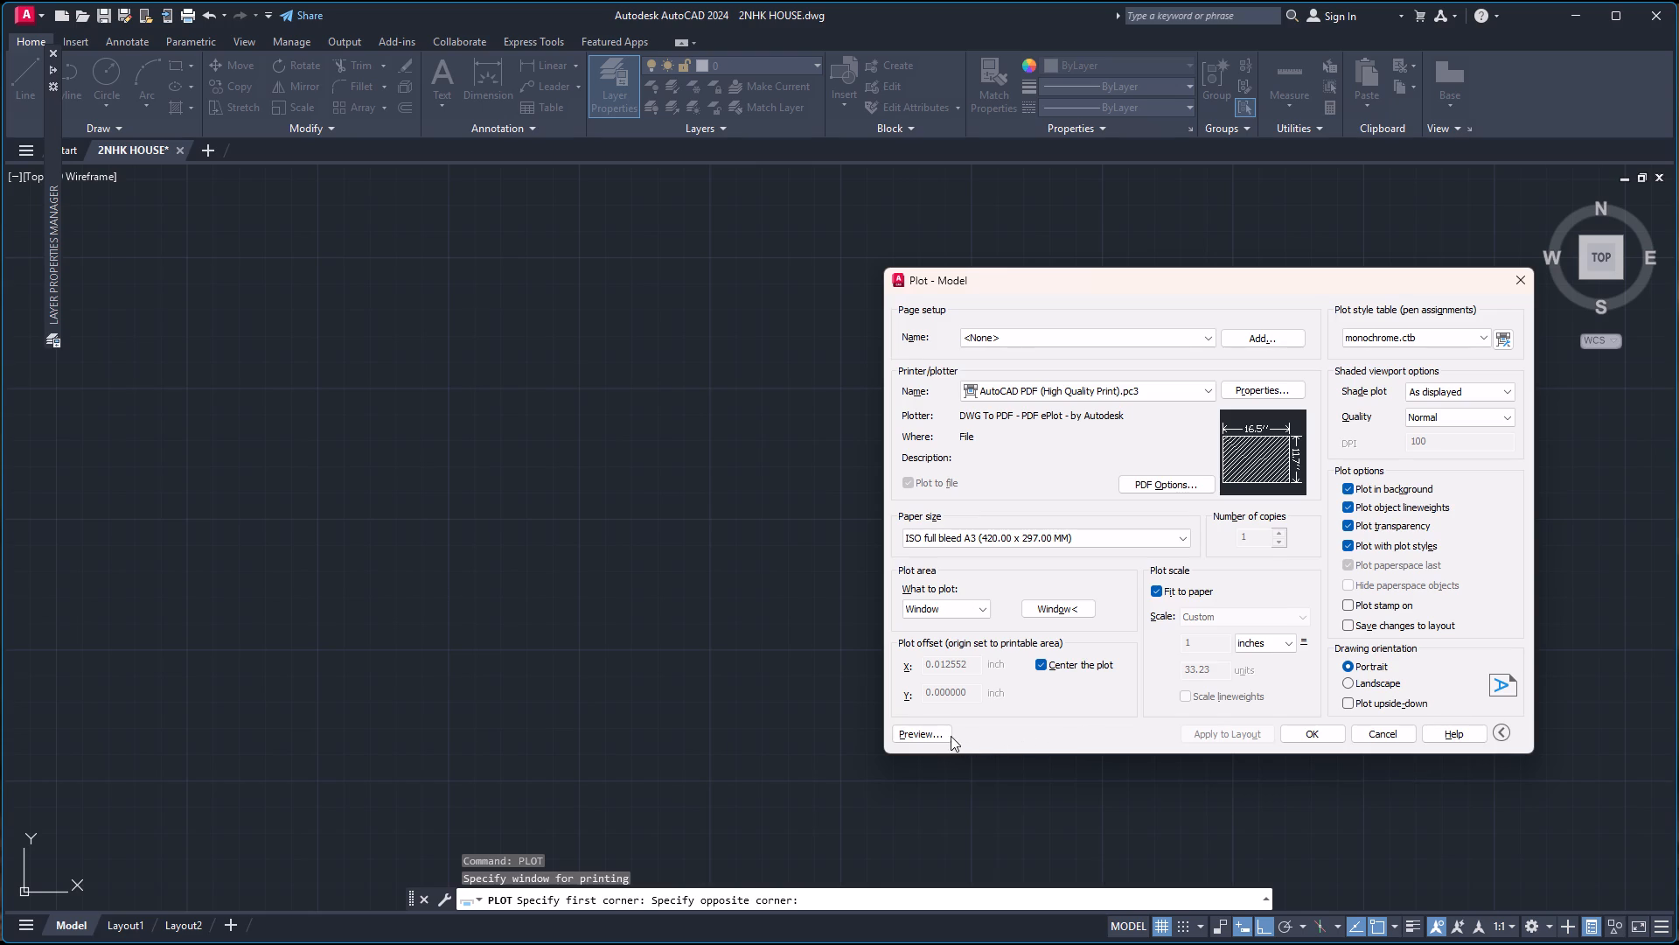
Preview the plot, inspect the bedrooms with their rug borders and the full sheet, and leave the plot setup without plotting.
click(947, 736)
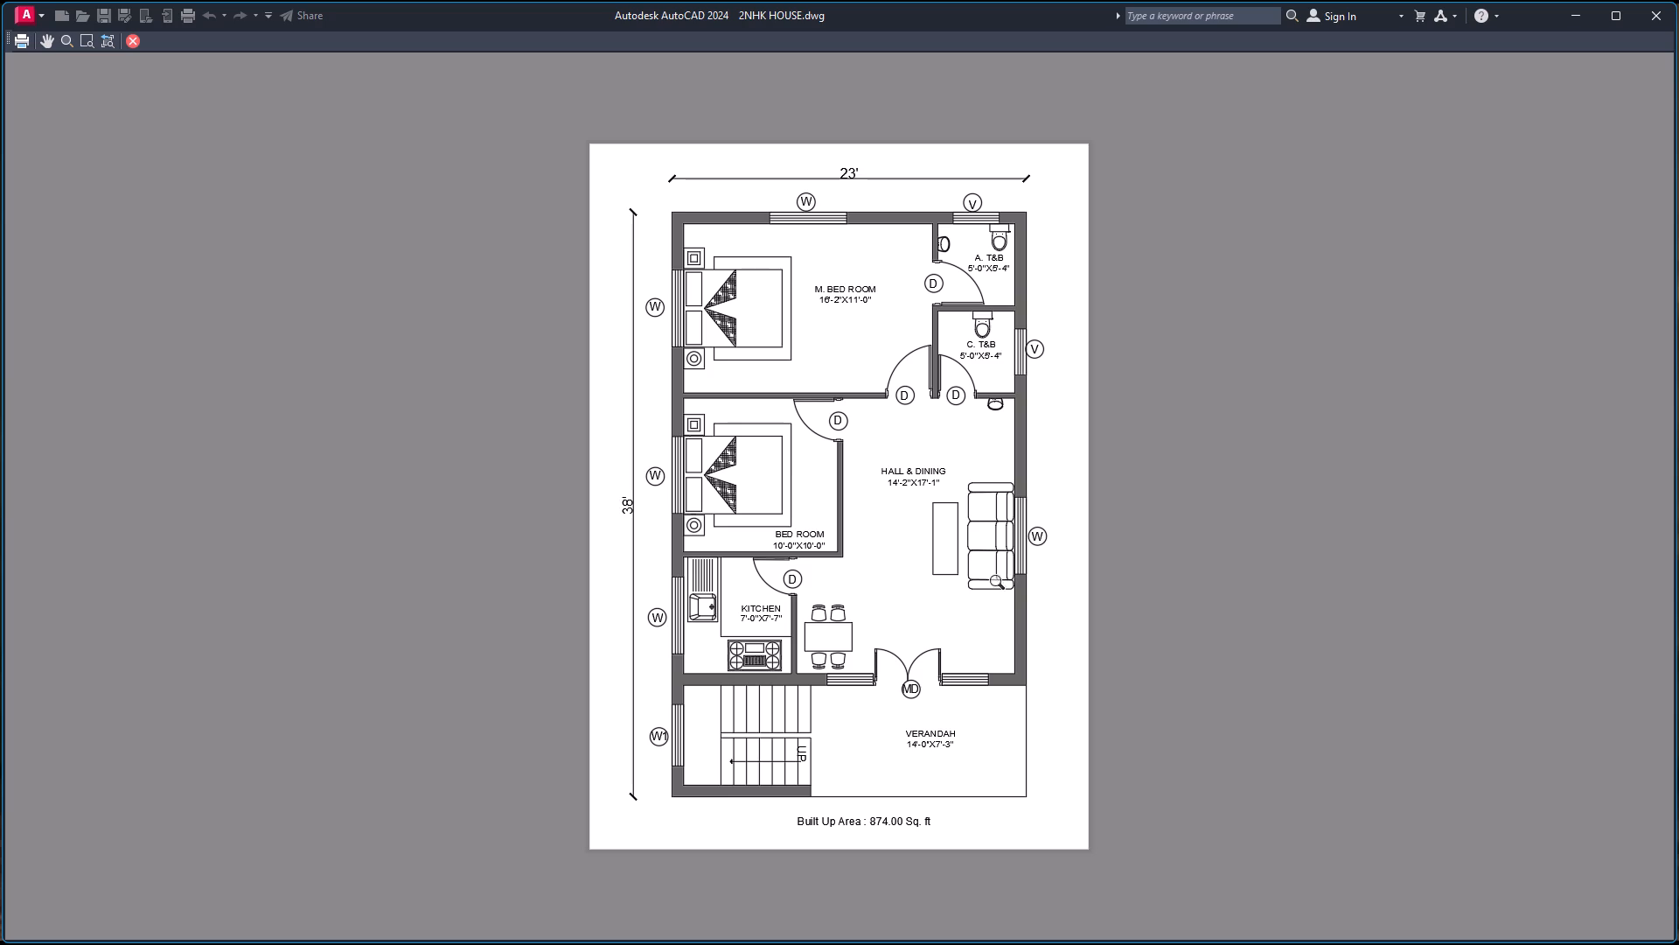
scroll(737, 469, up, 4)
scroll(822, 436, down, 1)
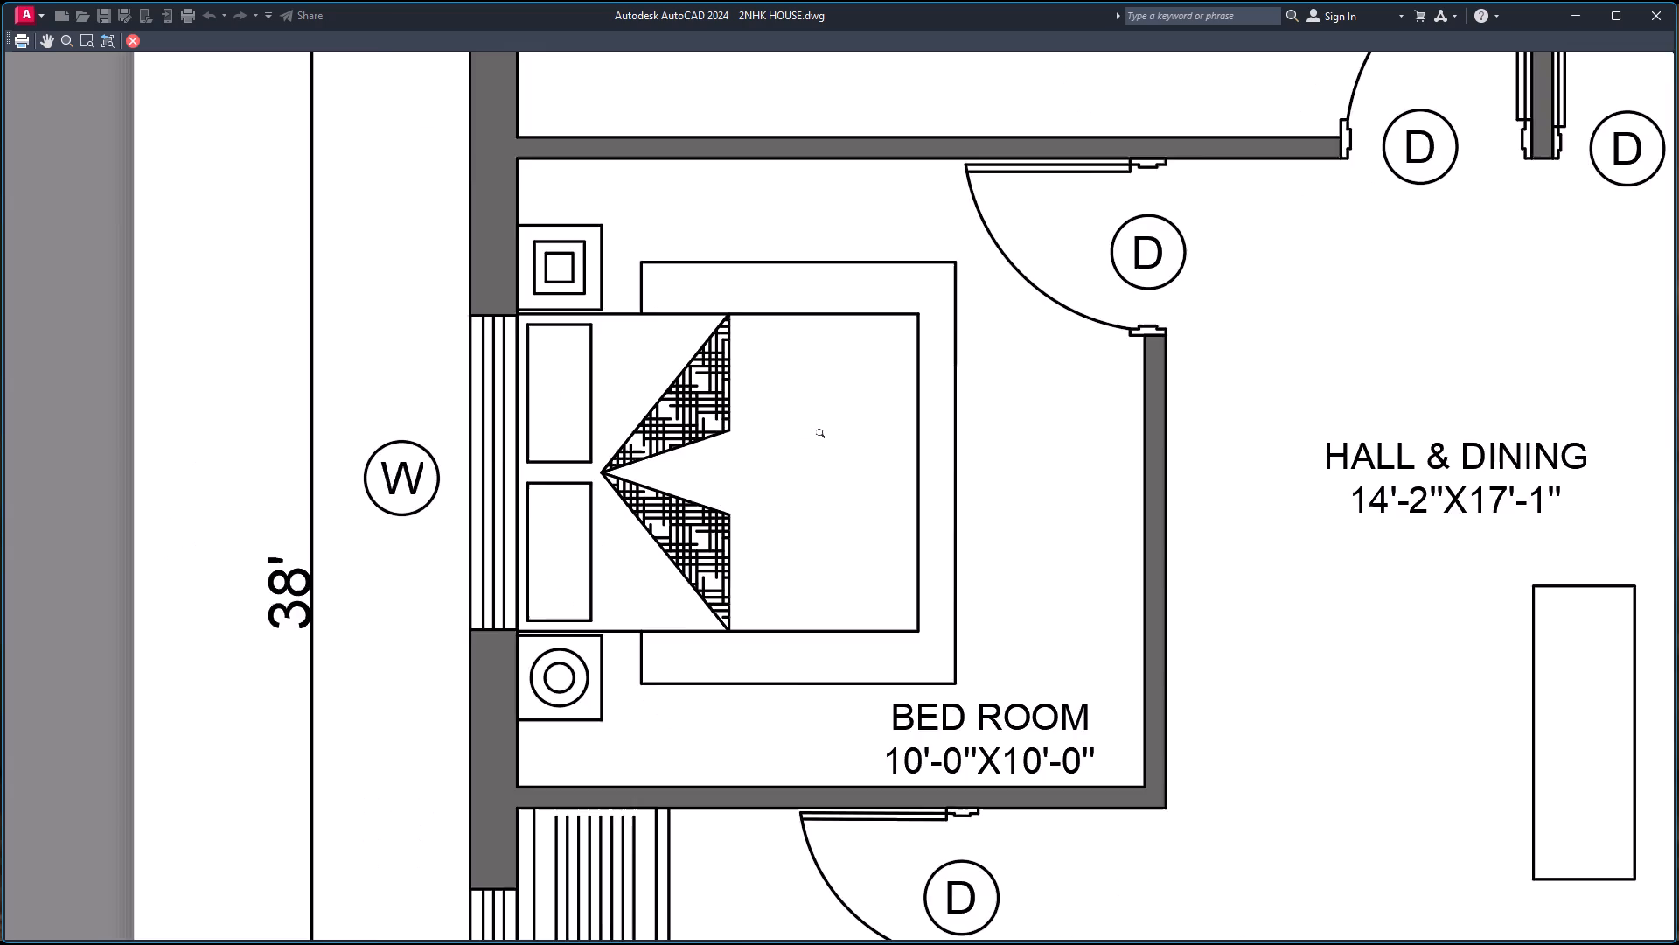
scroll(822, 436, down, 3)
scroll(883, 339, up, 2)
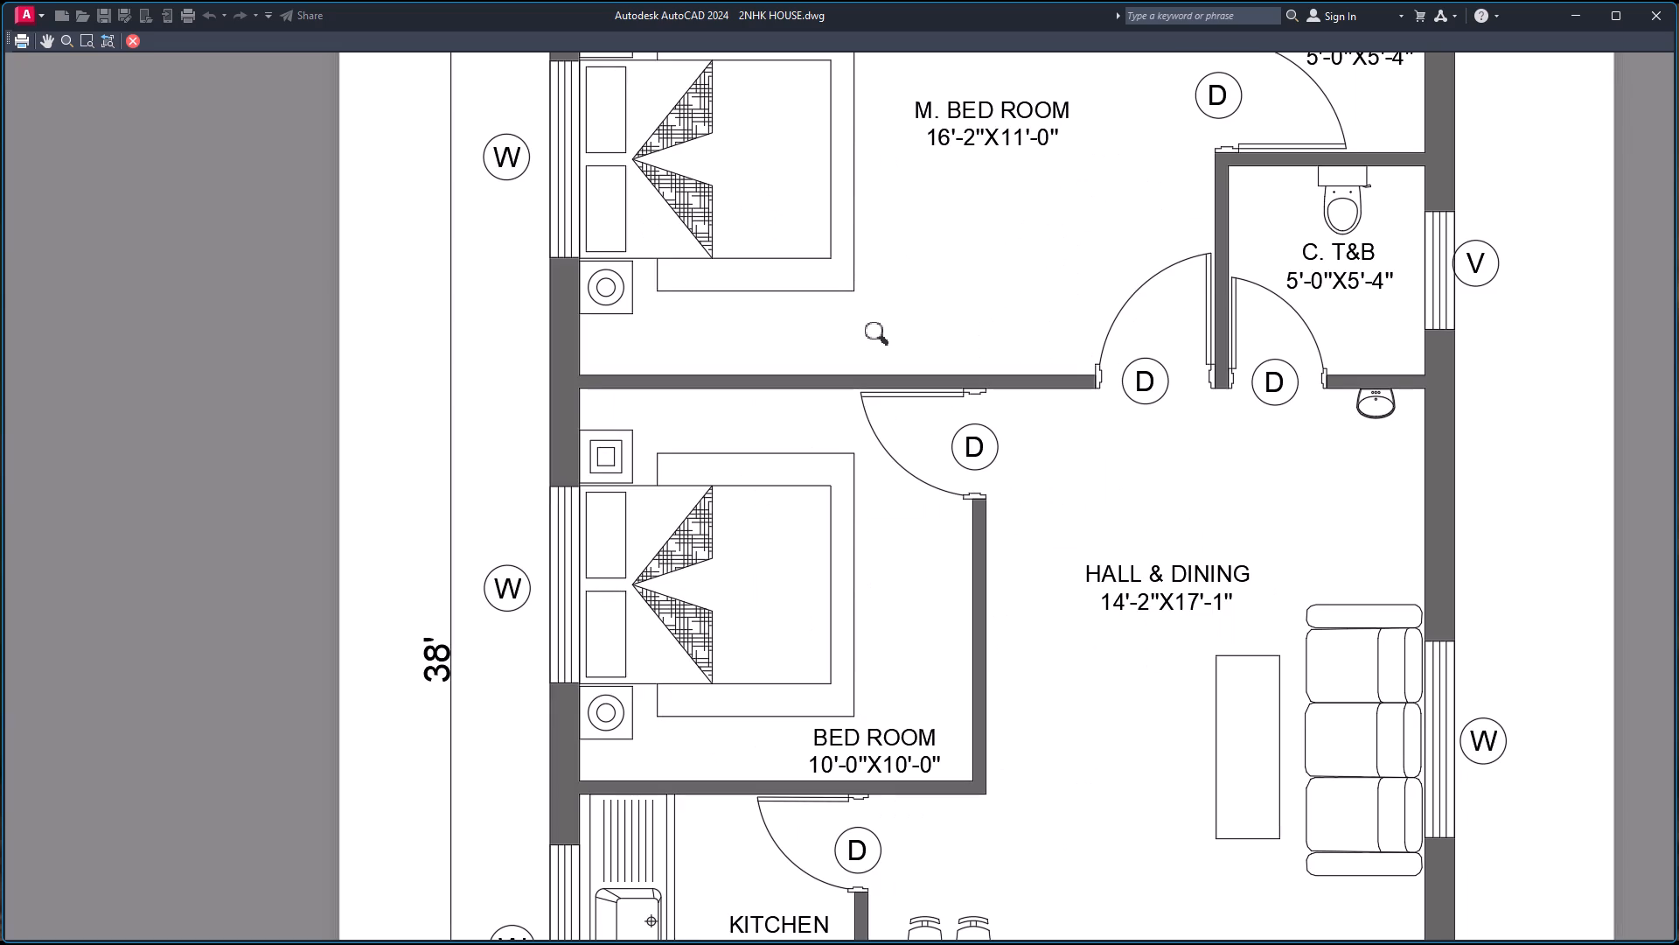
scroll(883, 338, down, 2)
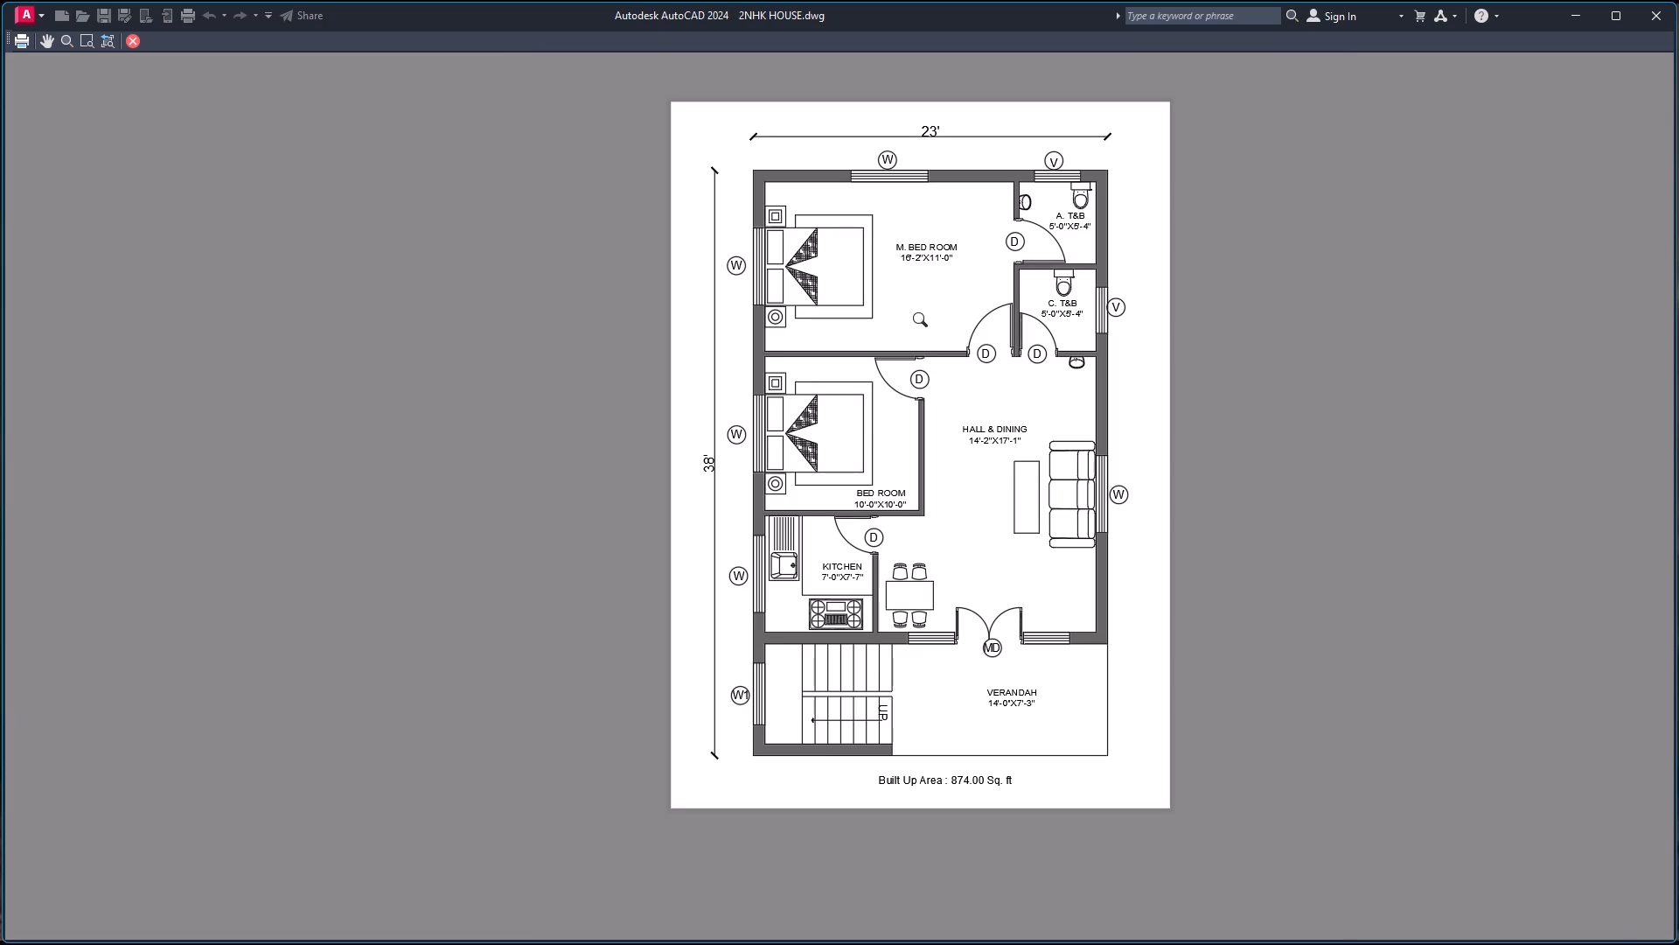
key(Escape)
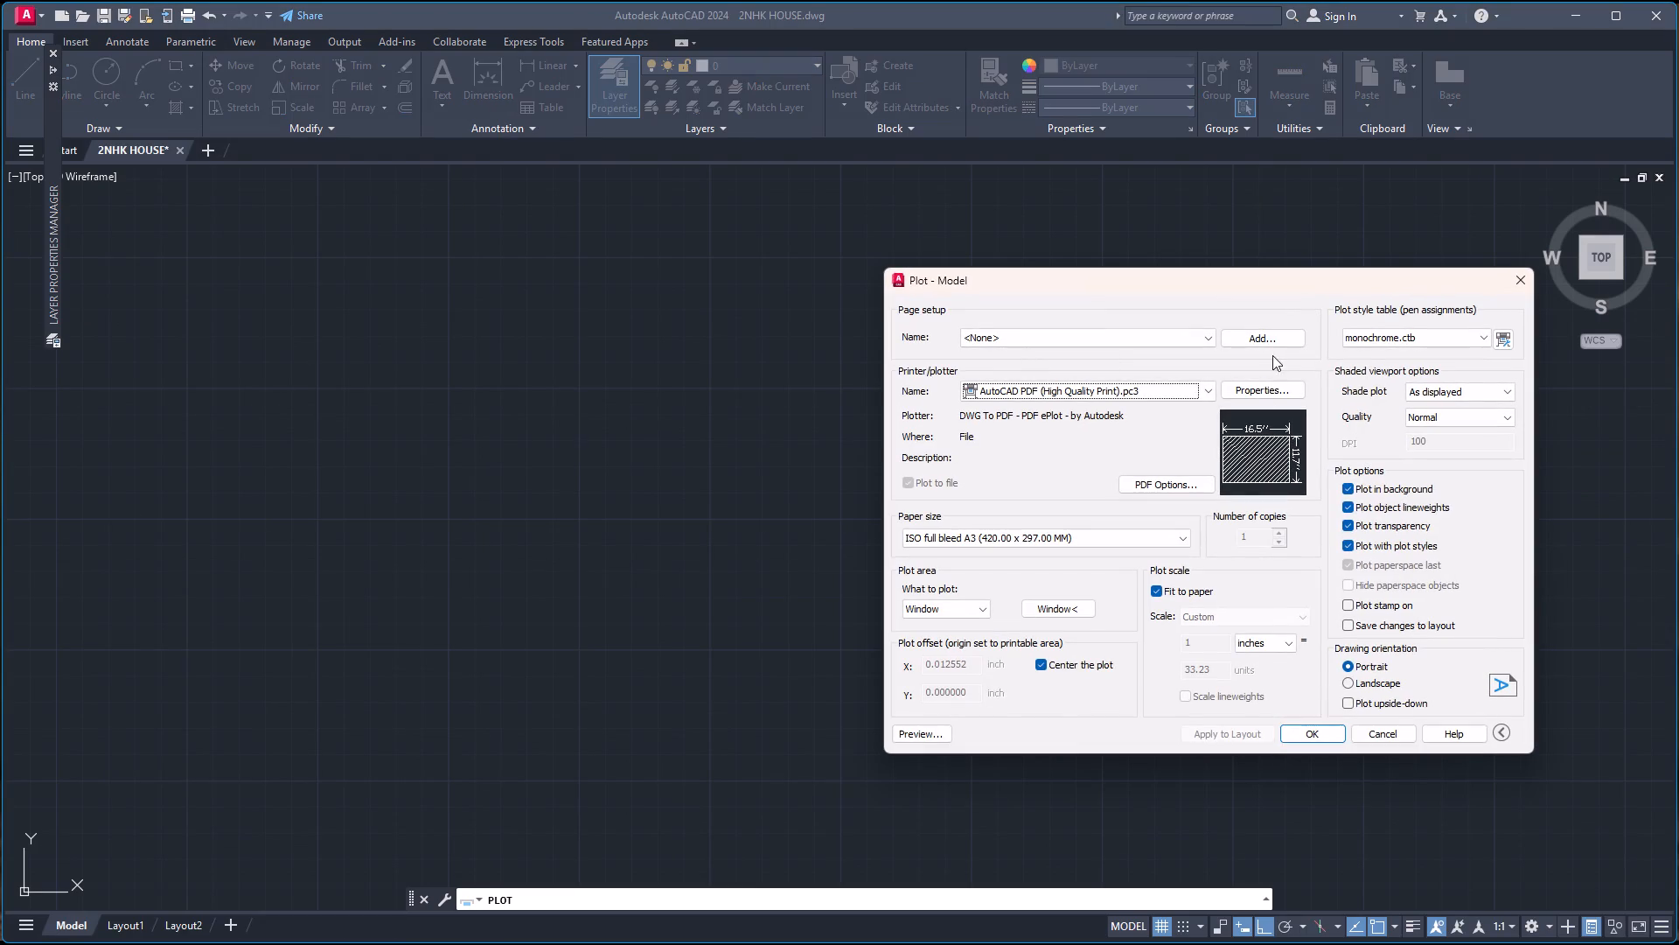
click(1518, 280)
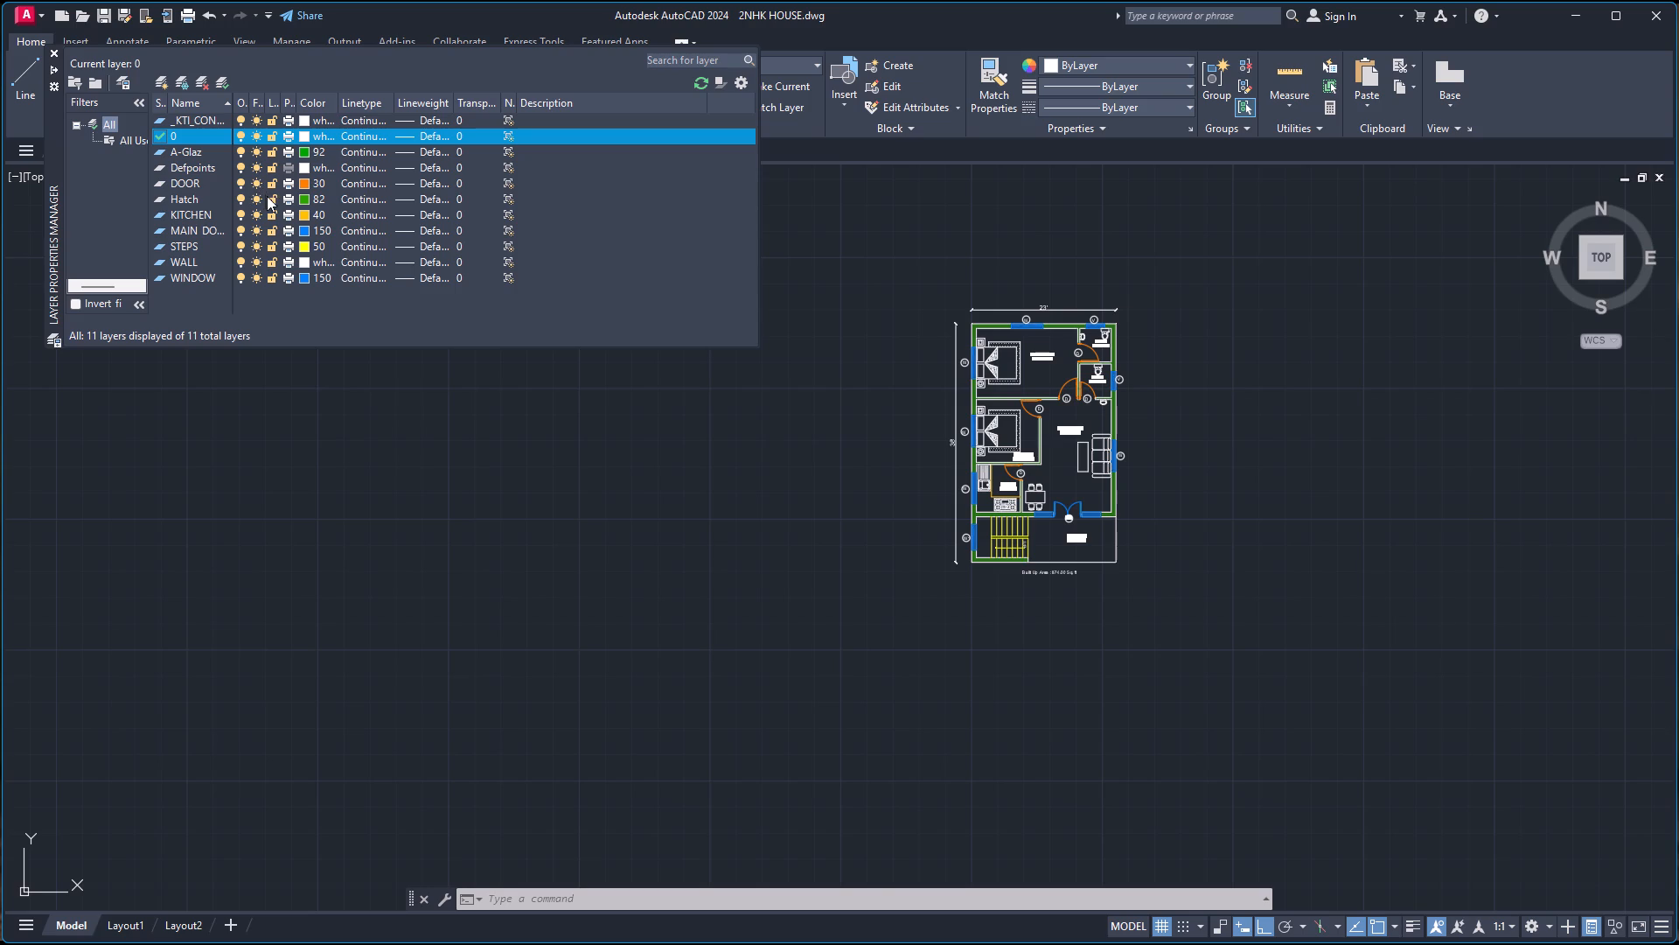
Create a new layer named DOTS based on the Hatch layer.
click(209, 205)
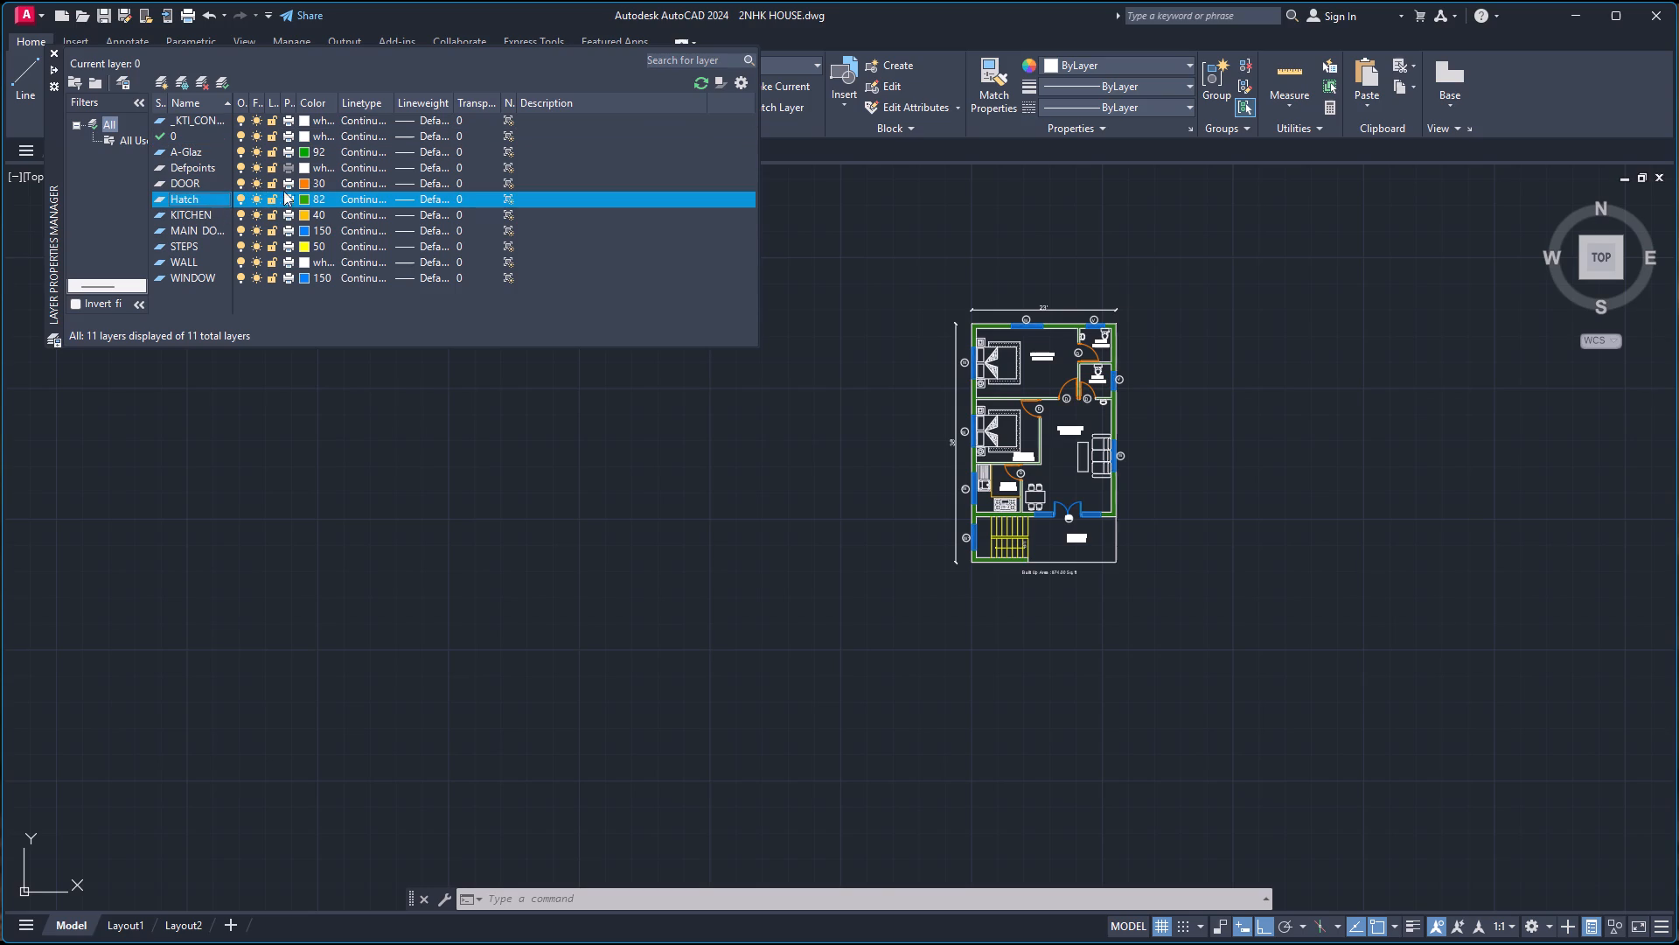
click(166, 80)
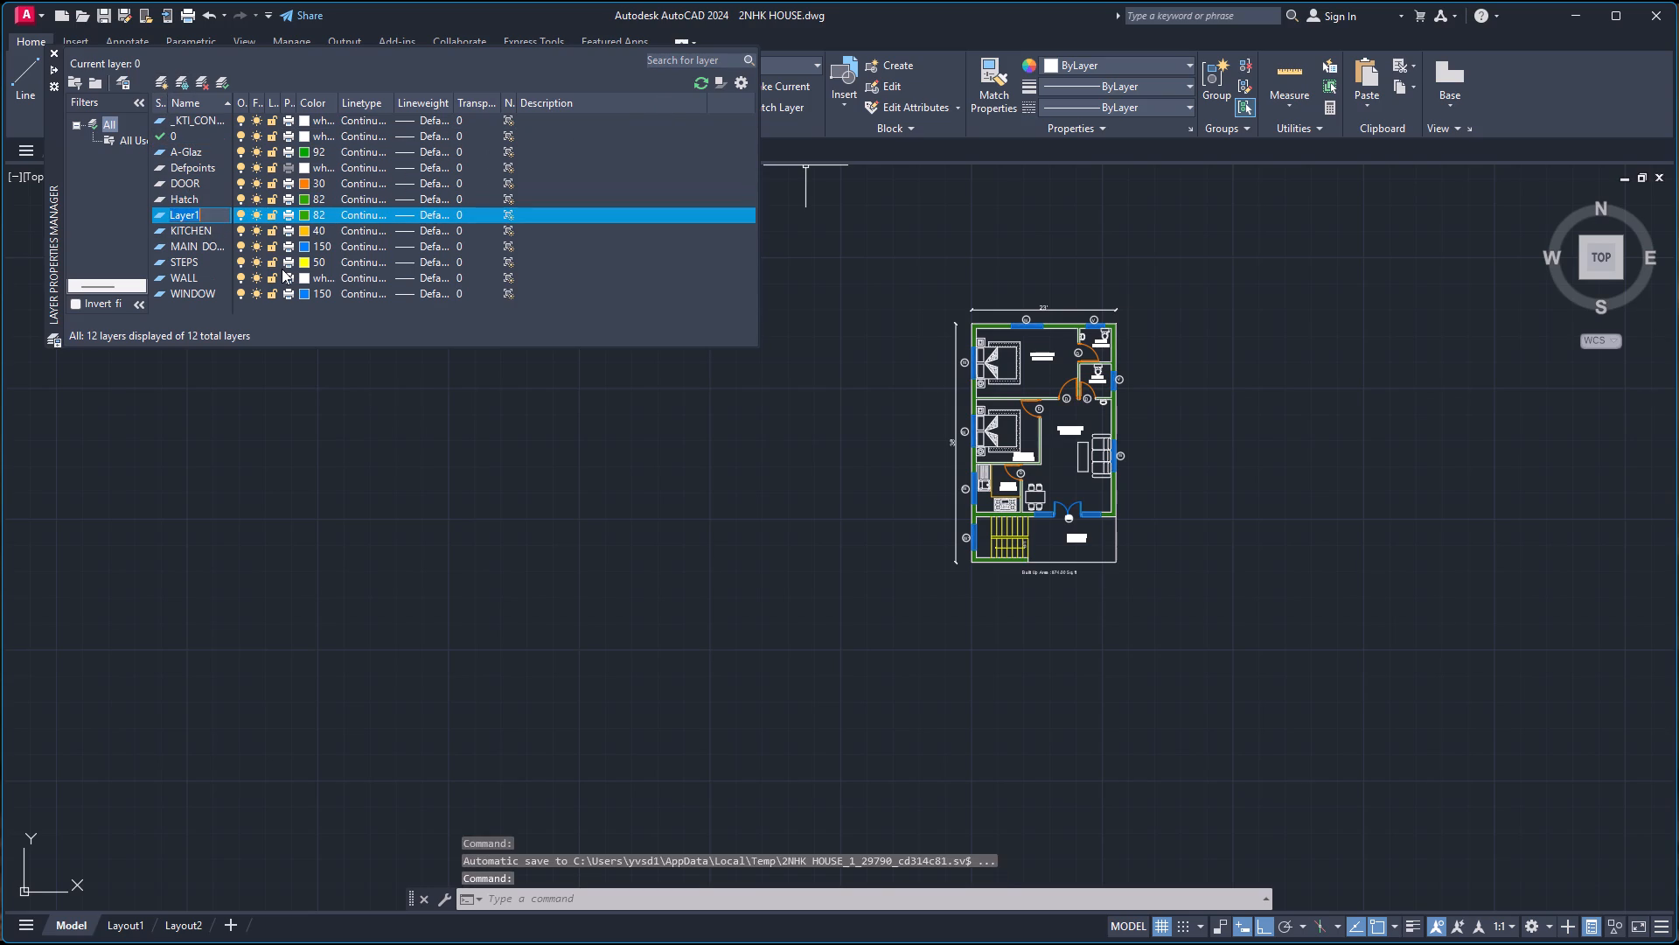
key(shift+d)
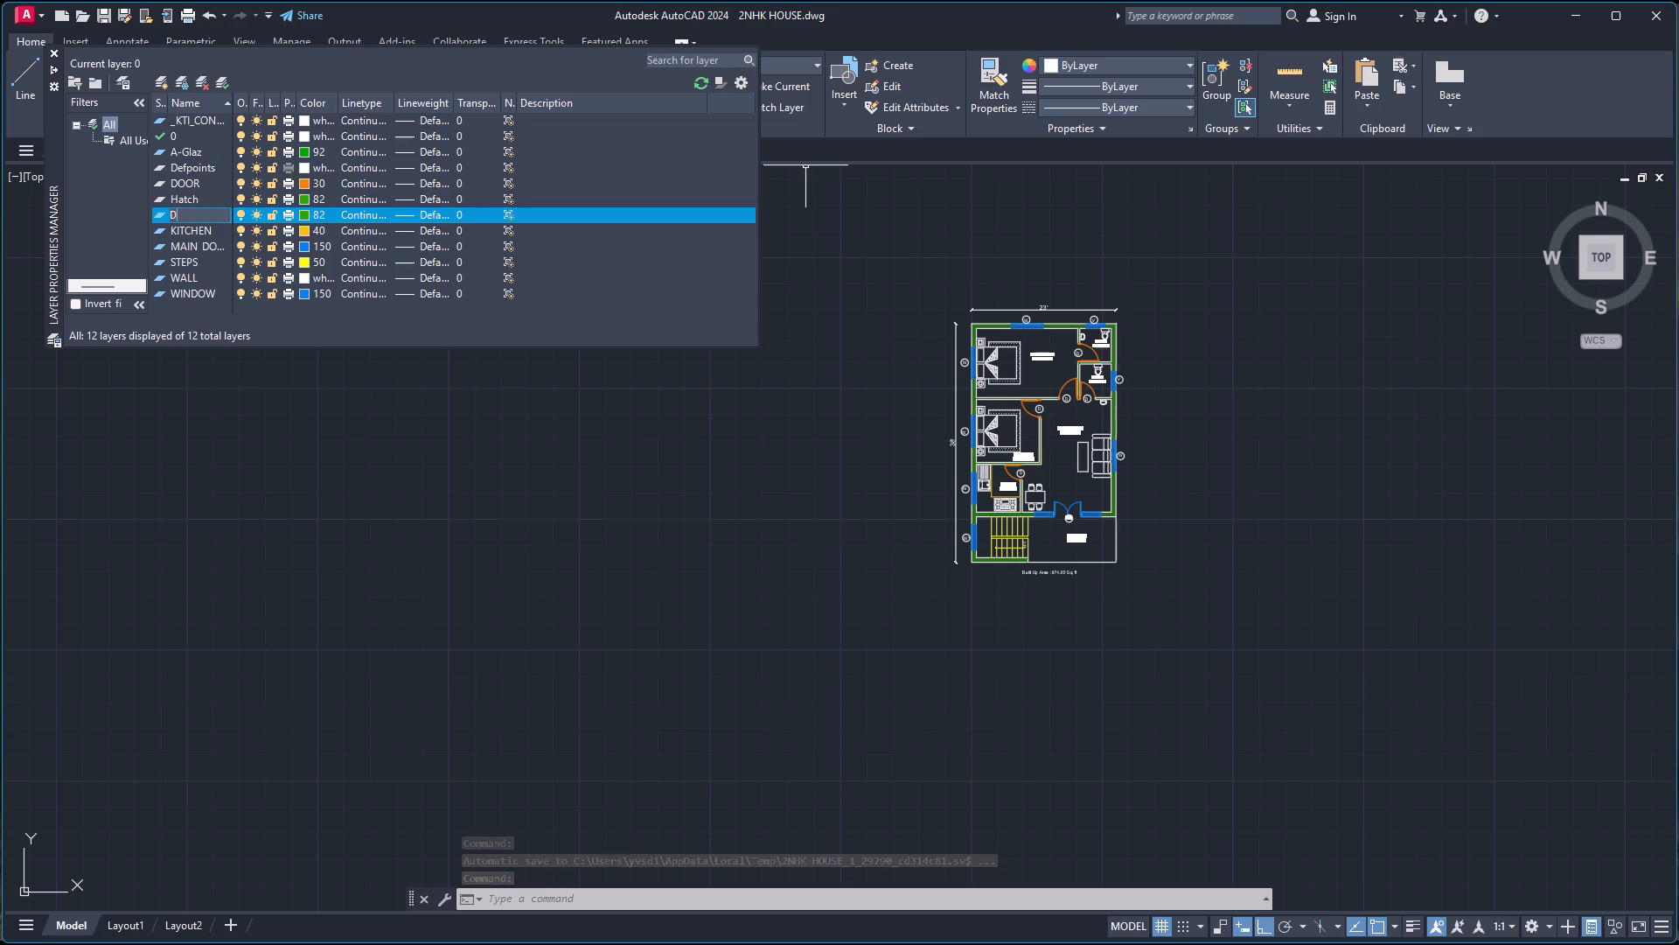
key(shift+o)
key(shift+t)
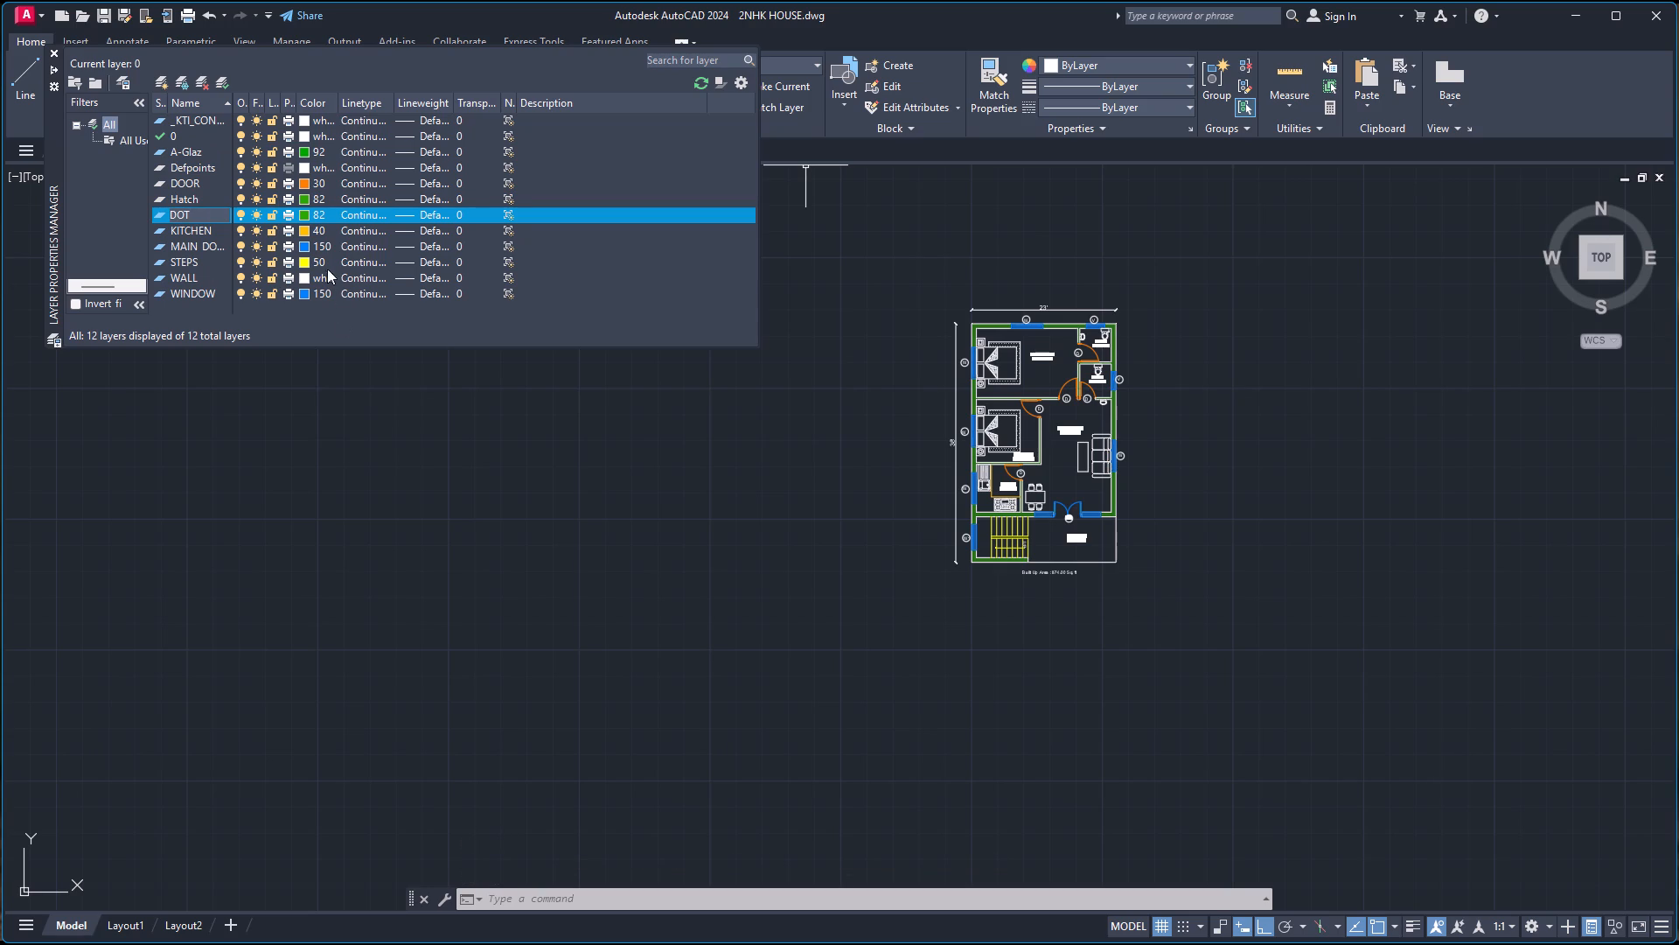
key(s)
key(BackSpace)
key(shift+s)
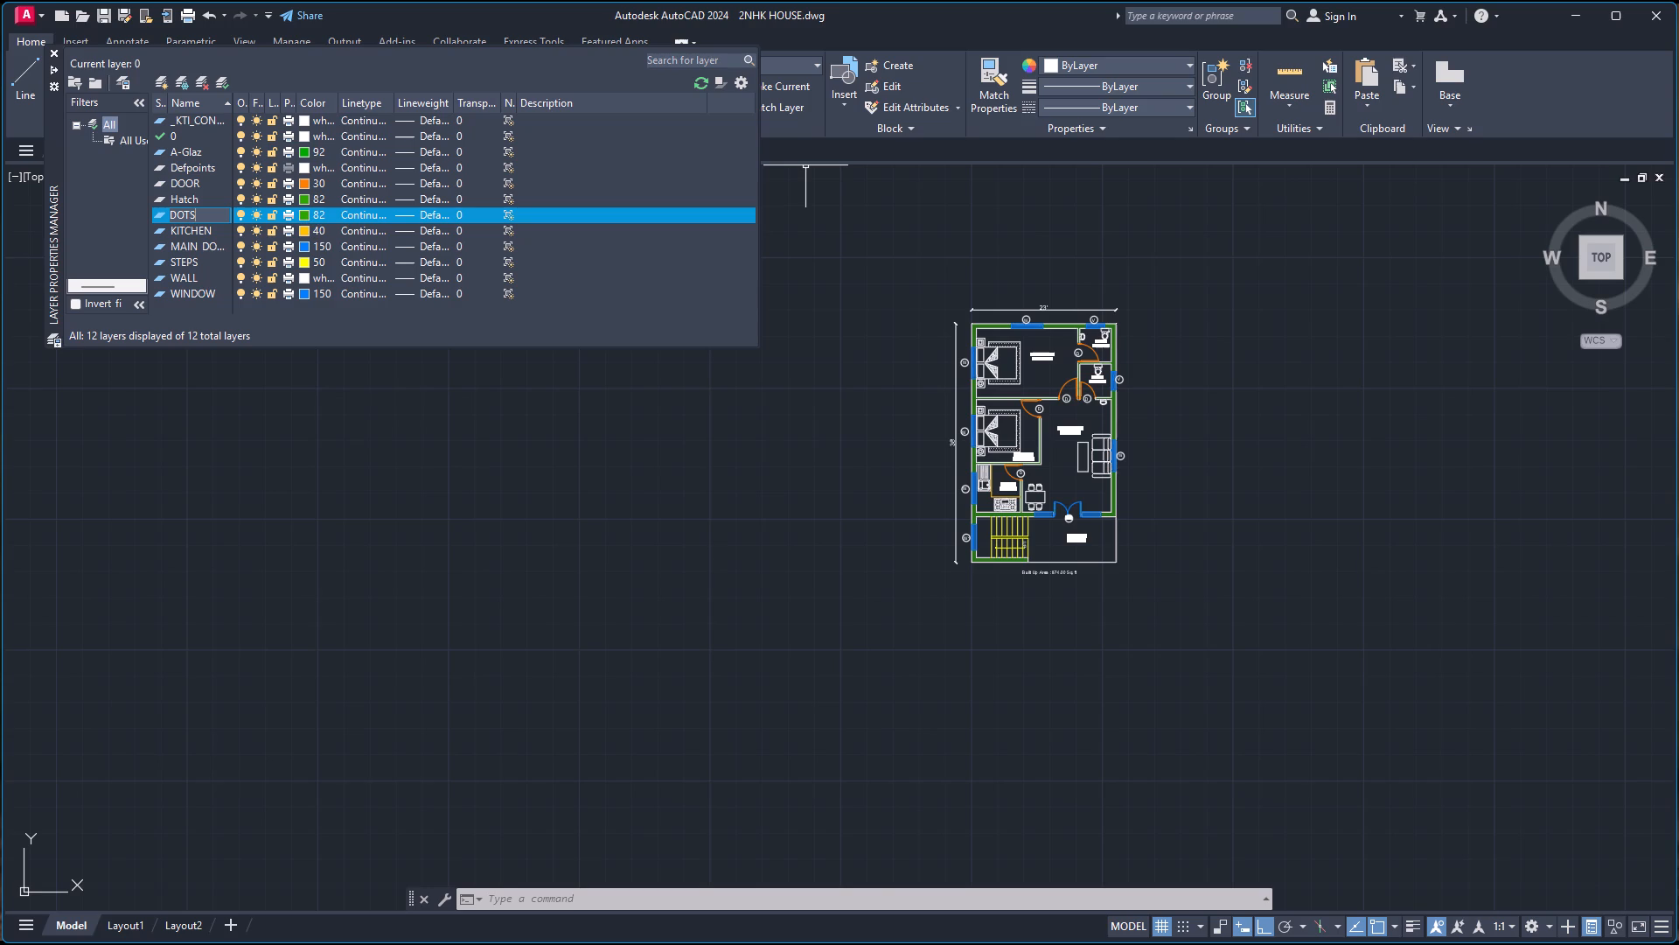
Set the DOTS layer's colour to white (index 7) and make DOTS the current layer.
click(301, 213)
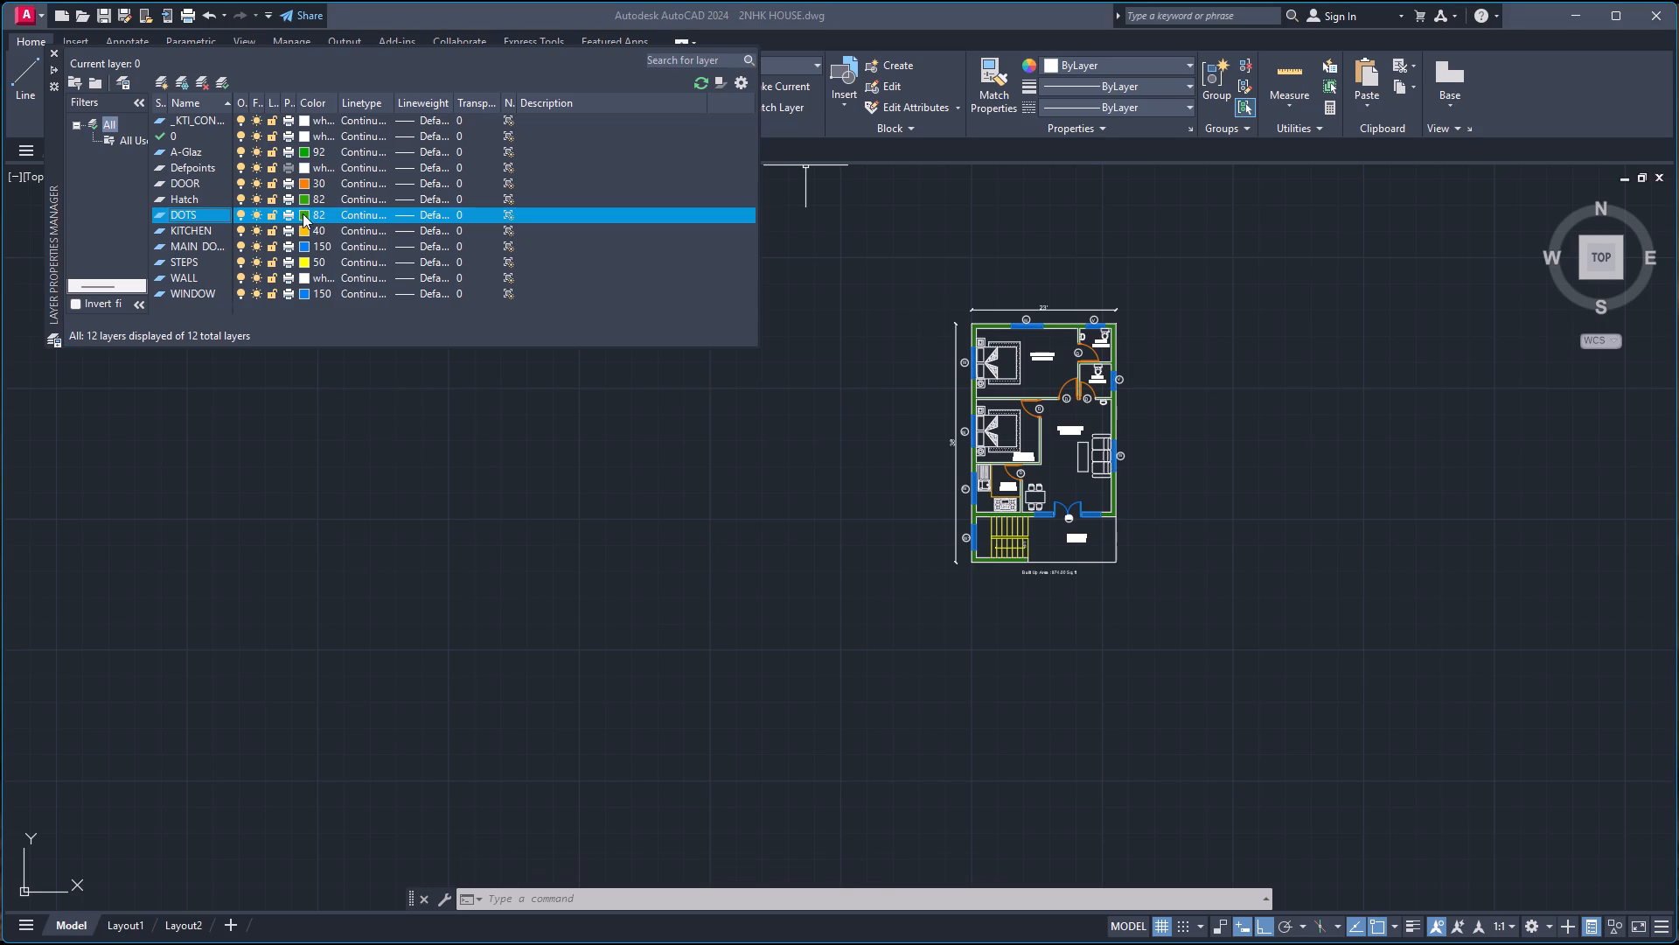
click(793, 514)
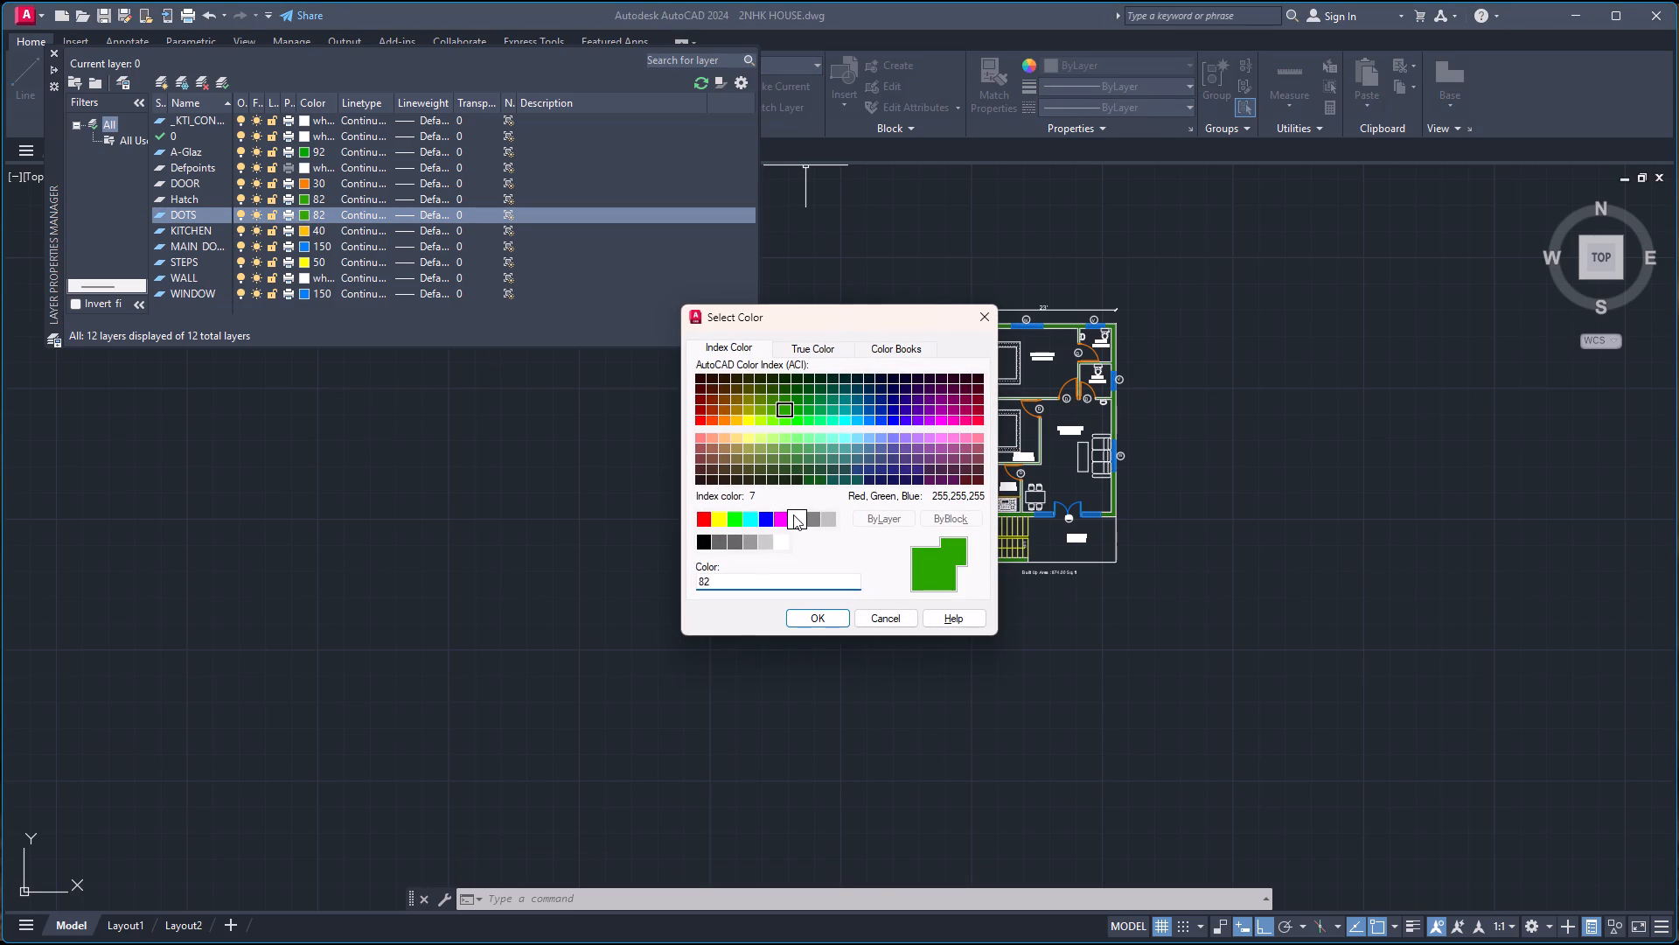
click(812, 619)
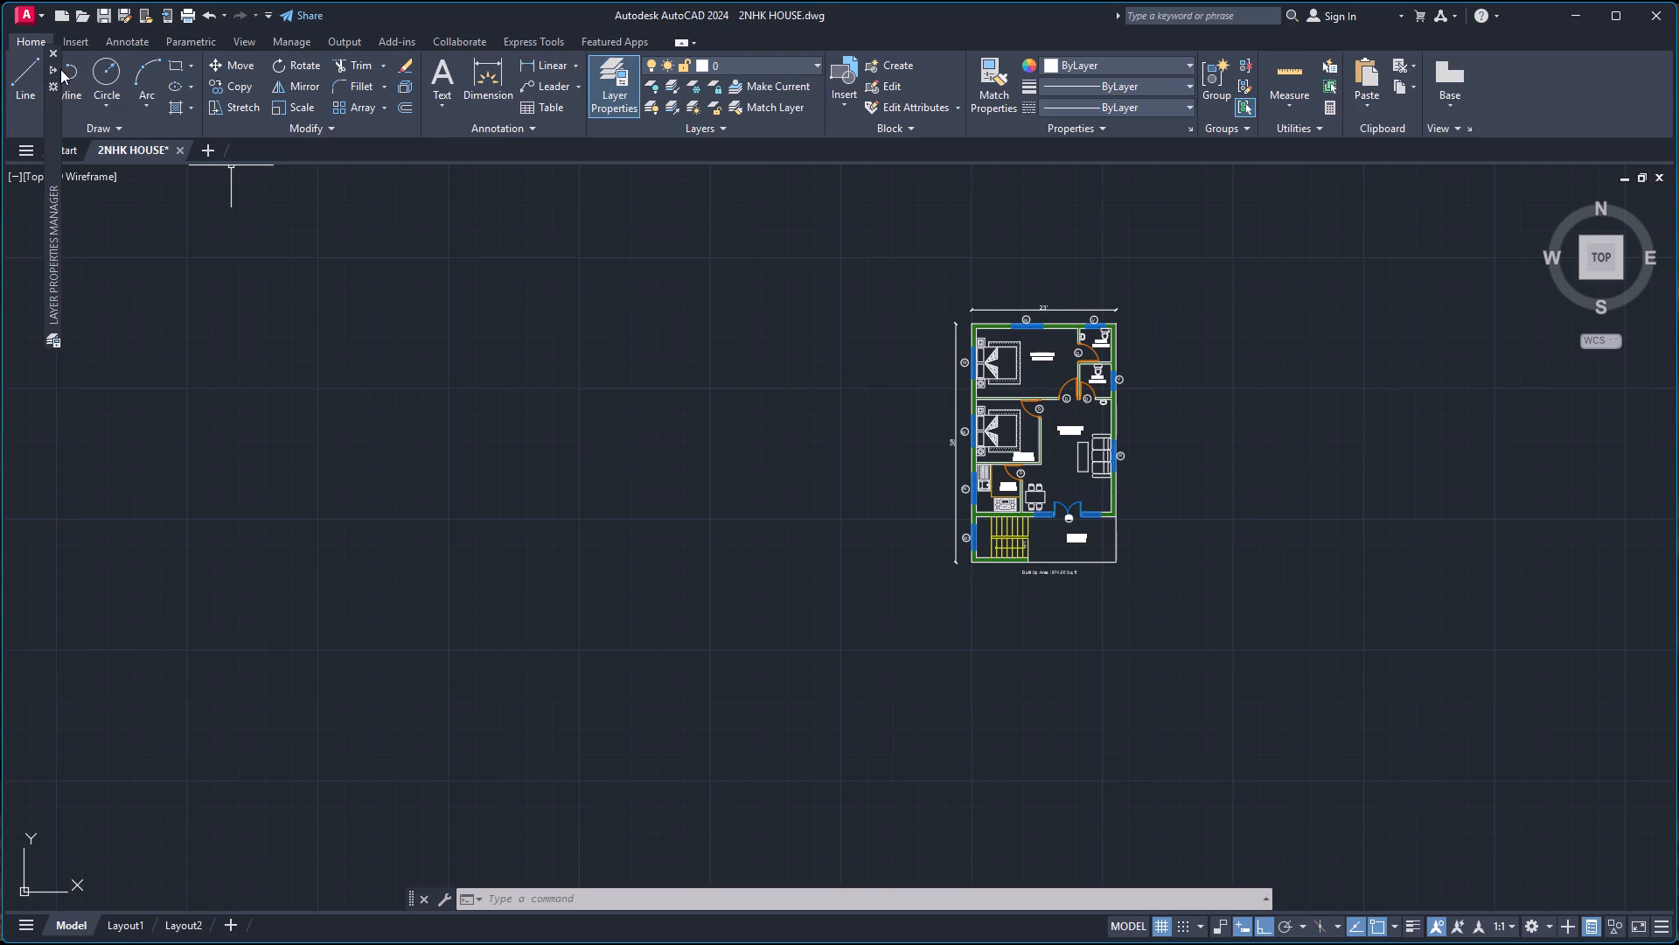
double_click(187, 210)
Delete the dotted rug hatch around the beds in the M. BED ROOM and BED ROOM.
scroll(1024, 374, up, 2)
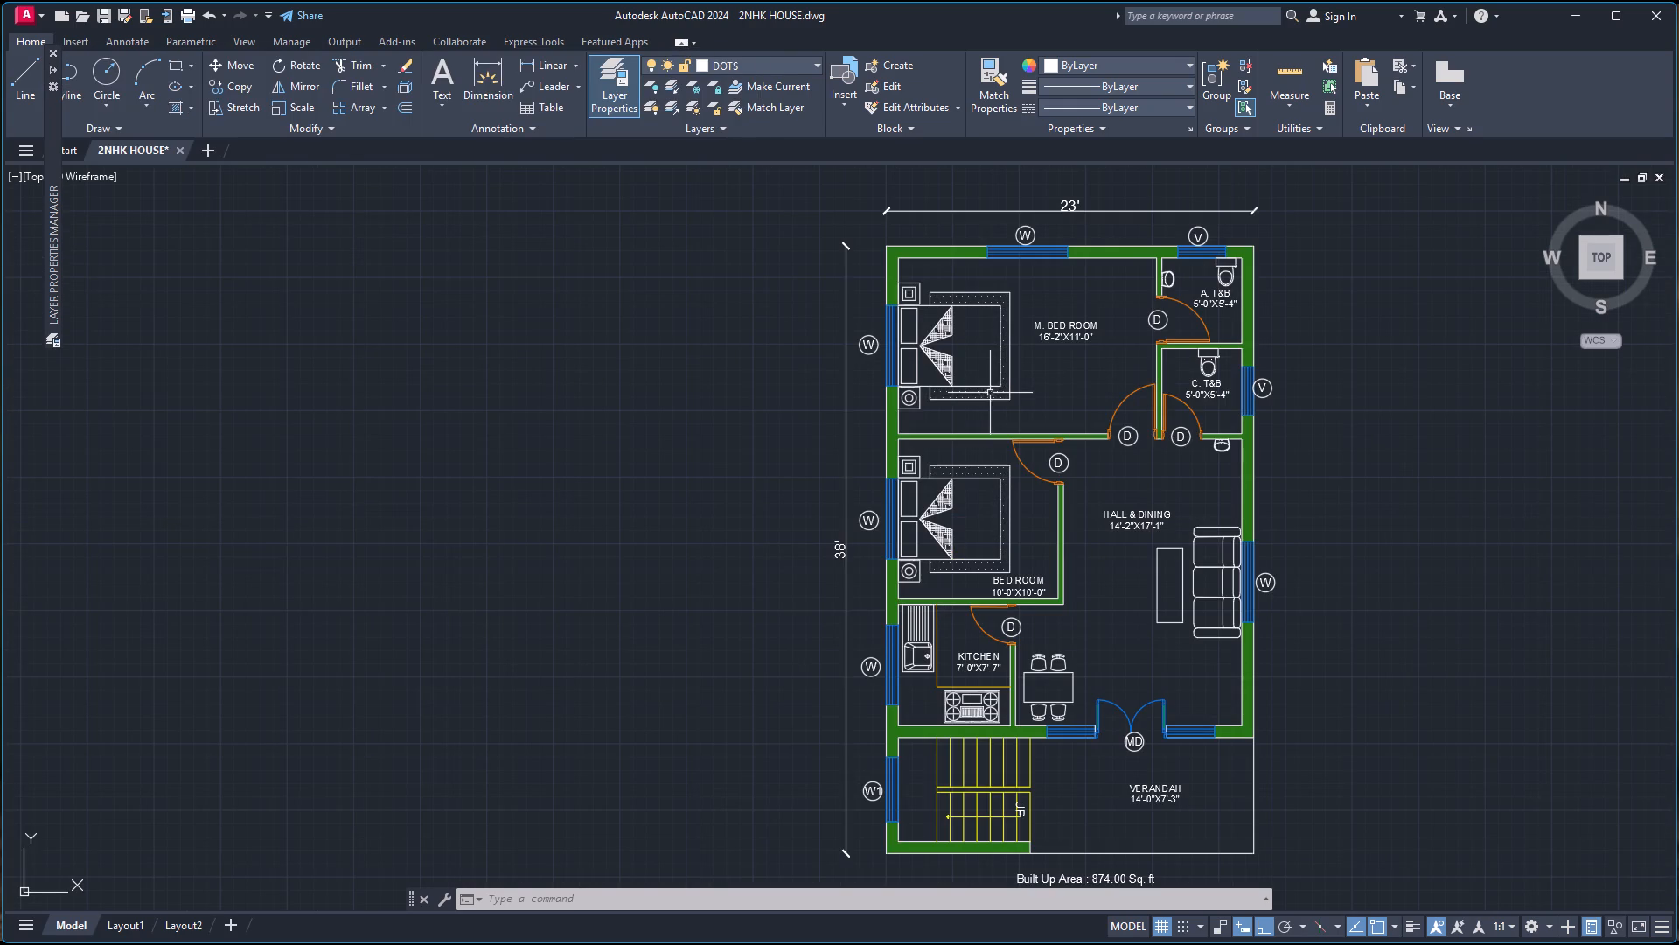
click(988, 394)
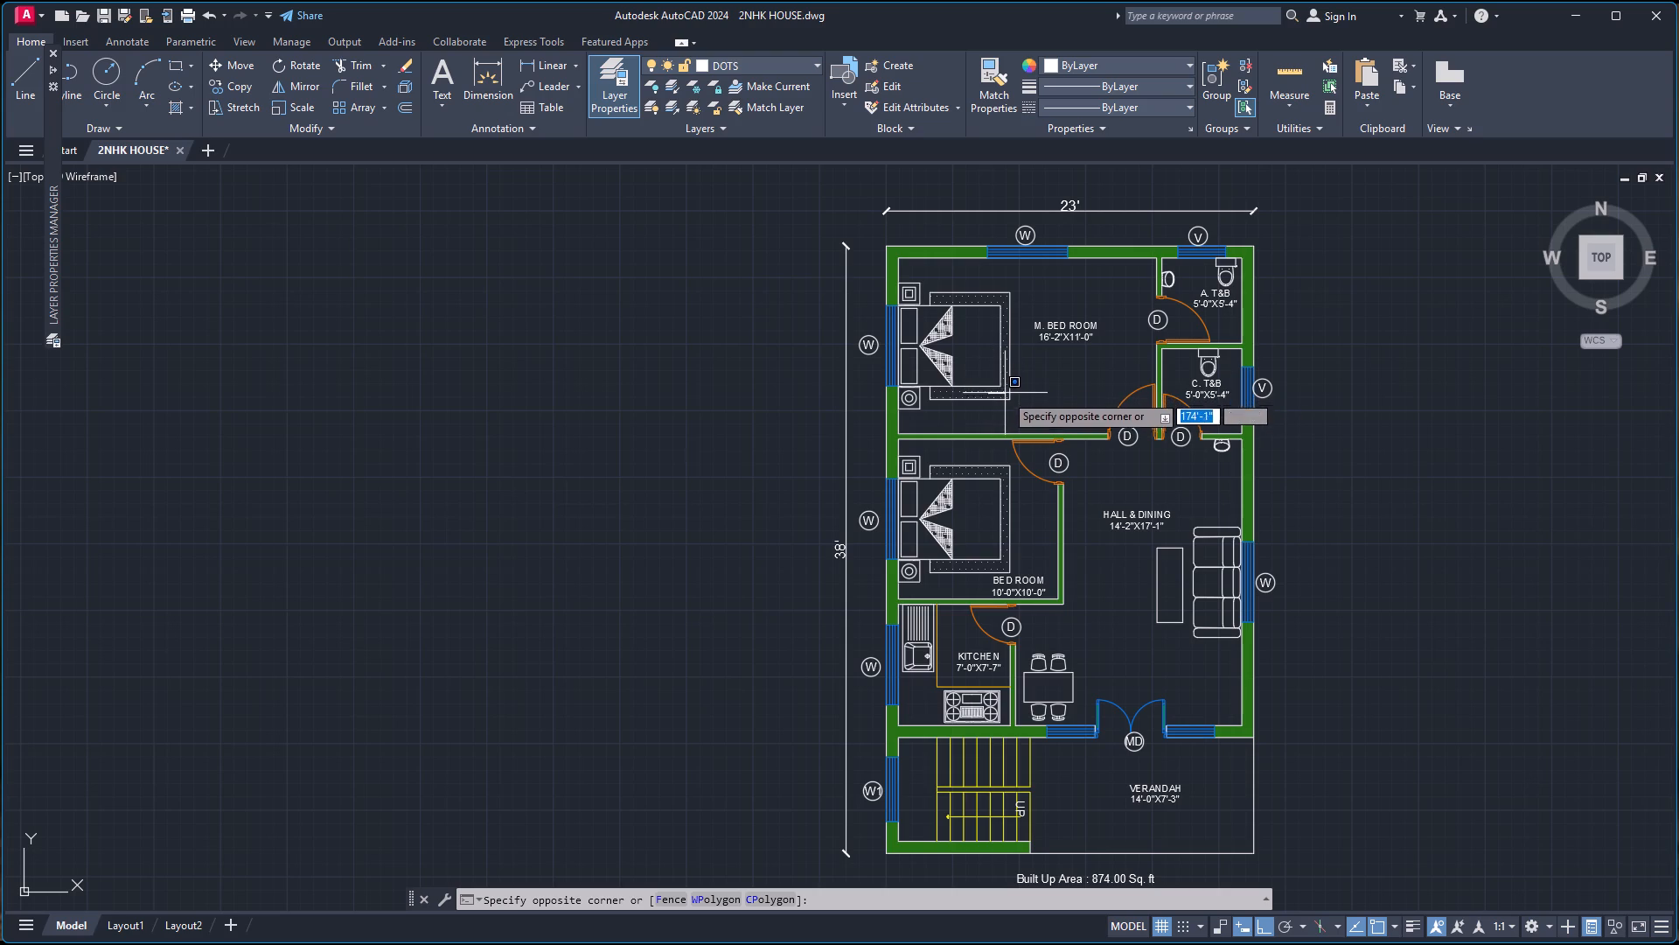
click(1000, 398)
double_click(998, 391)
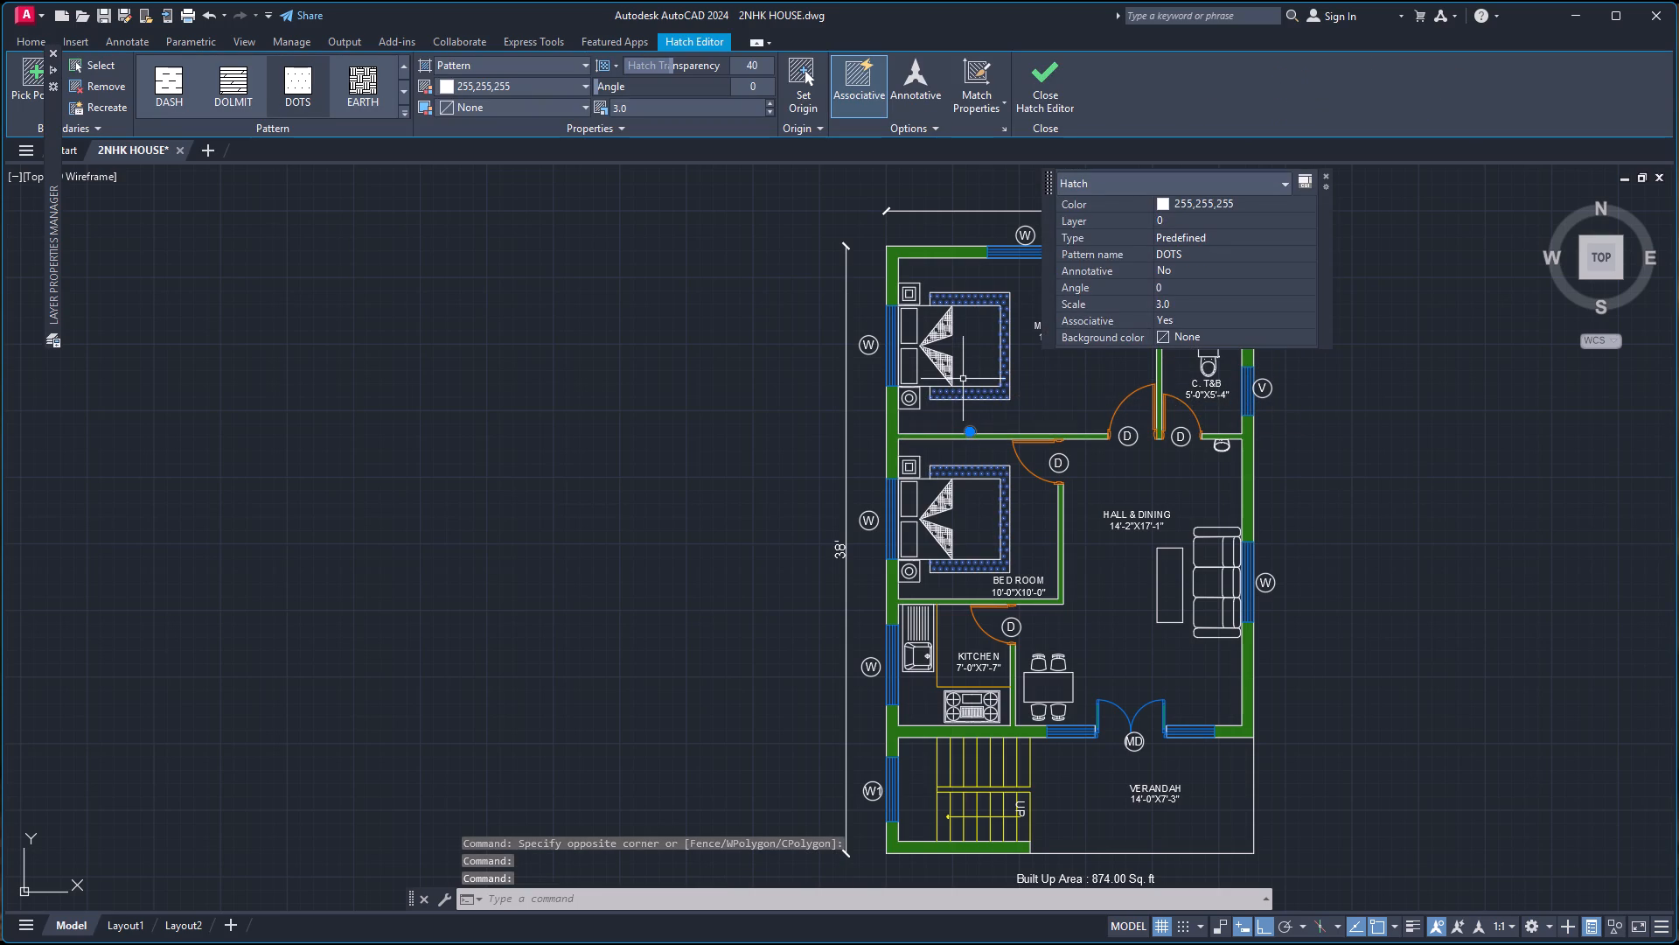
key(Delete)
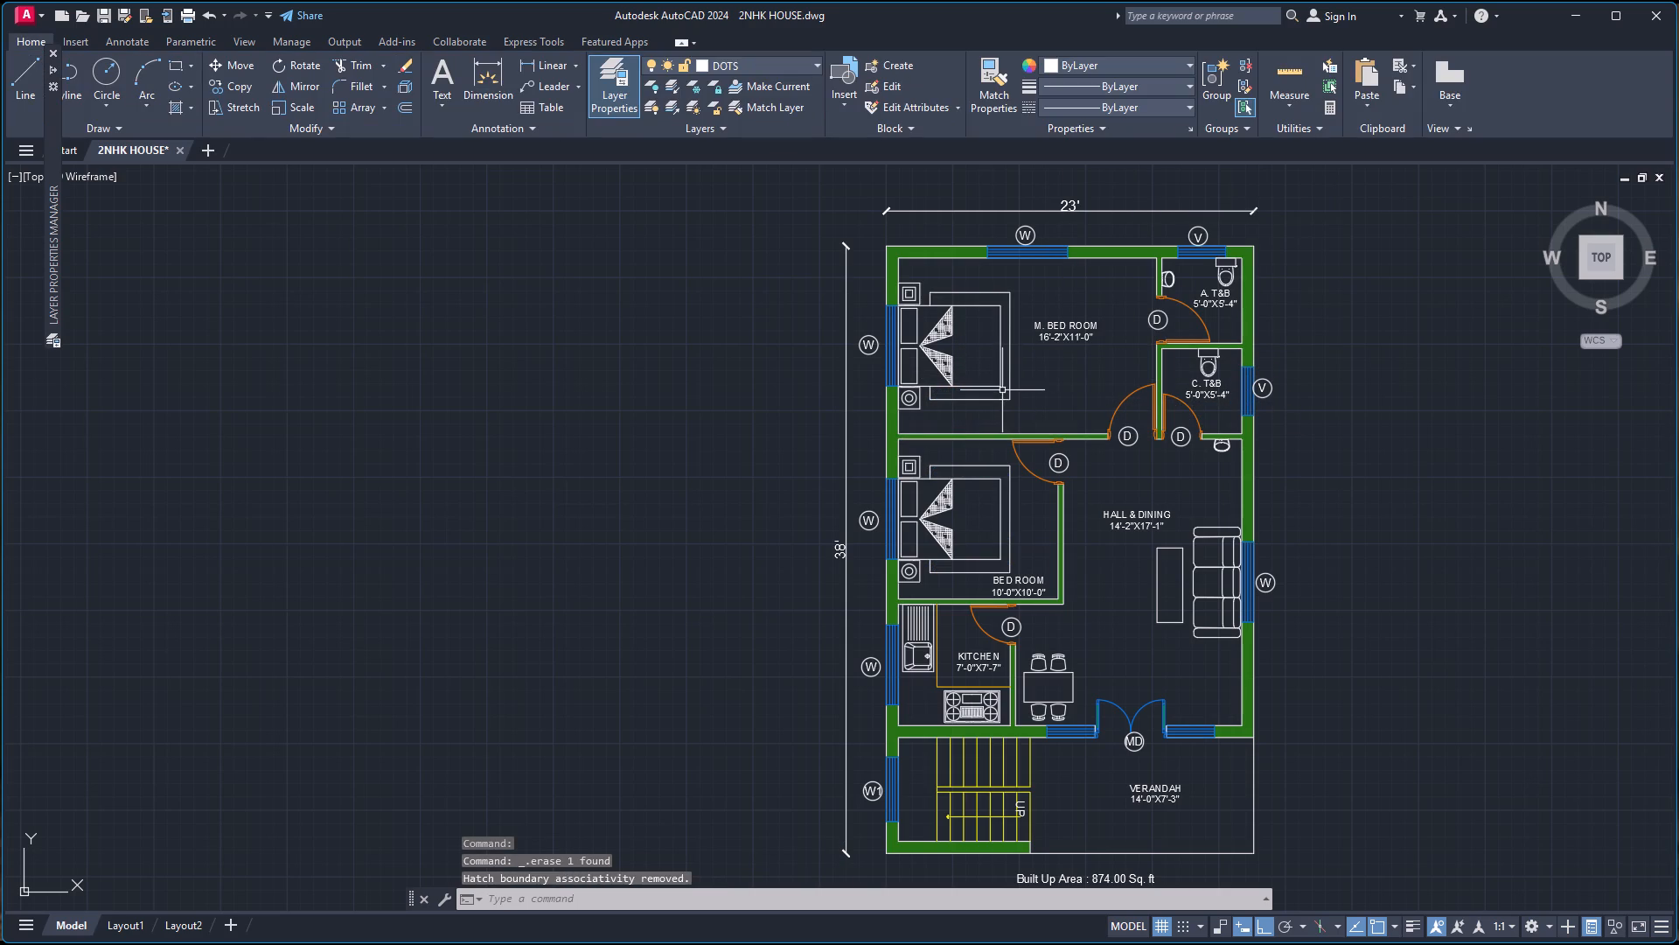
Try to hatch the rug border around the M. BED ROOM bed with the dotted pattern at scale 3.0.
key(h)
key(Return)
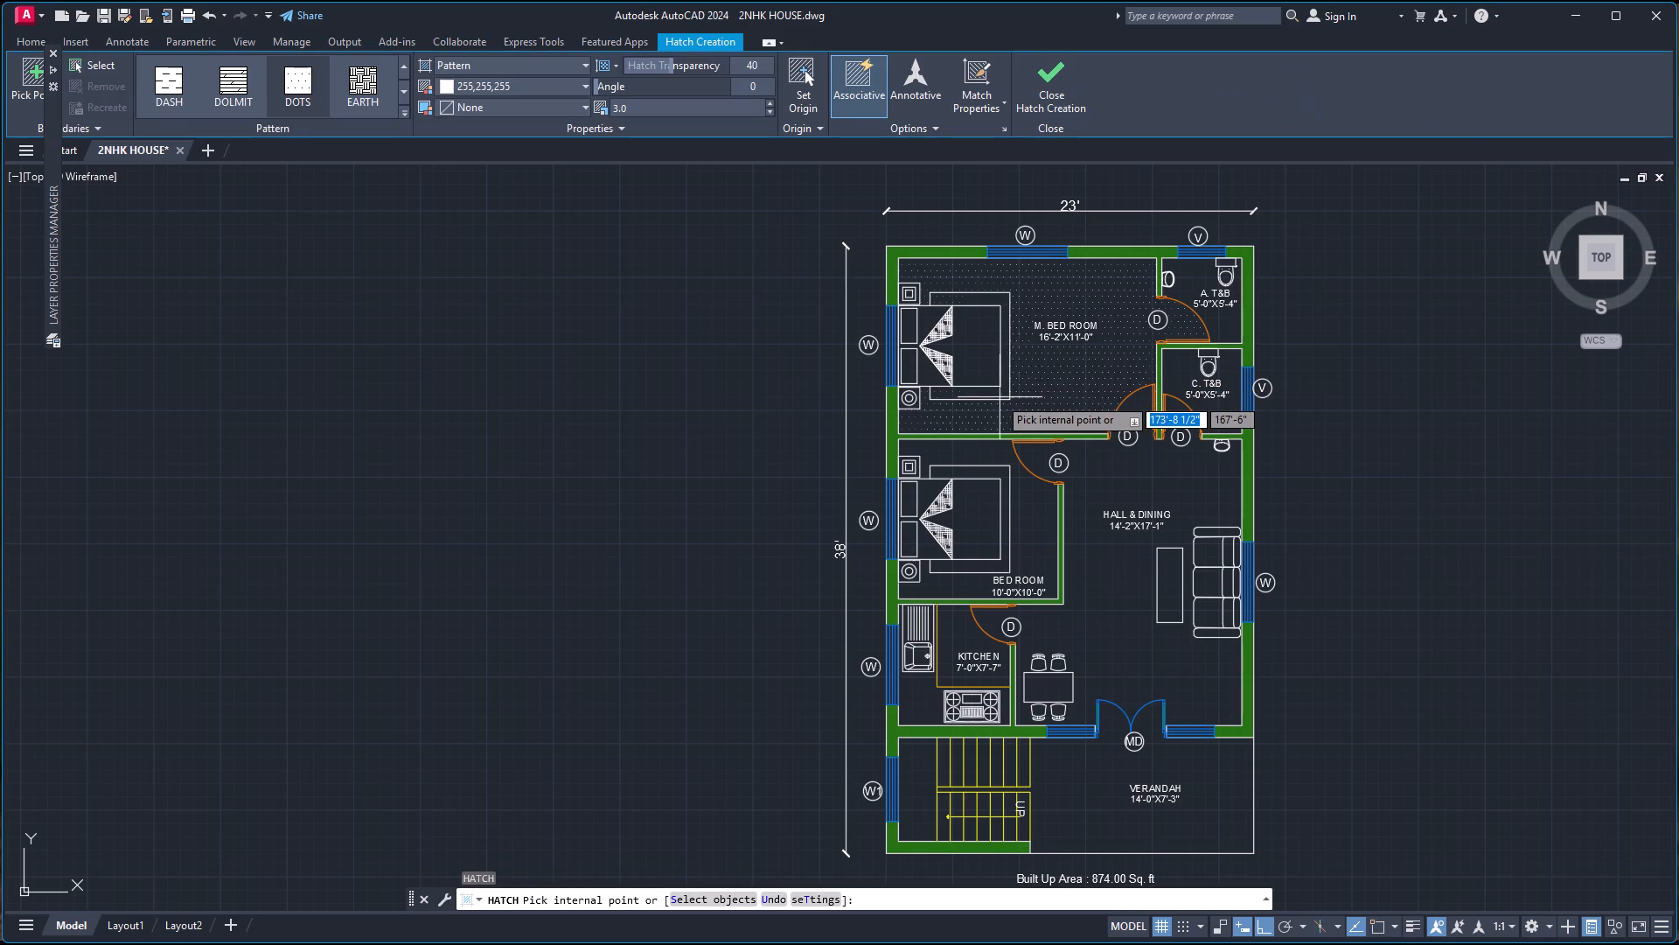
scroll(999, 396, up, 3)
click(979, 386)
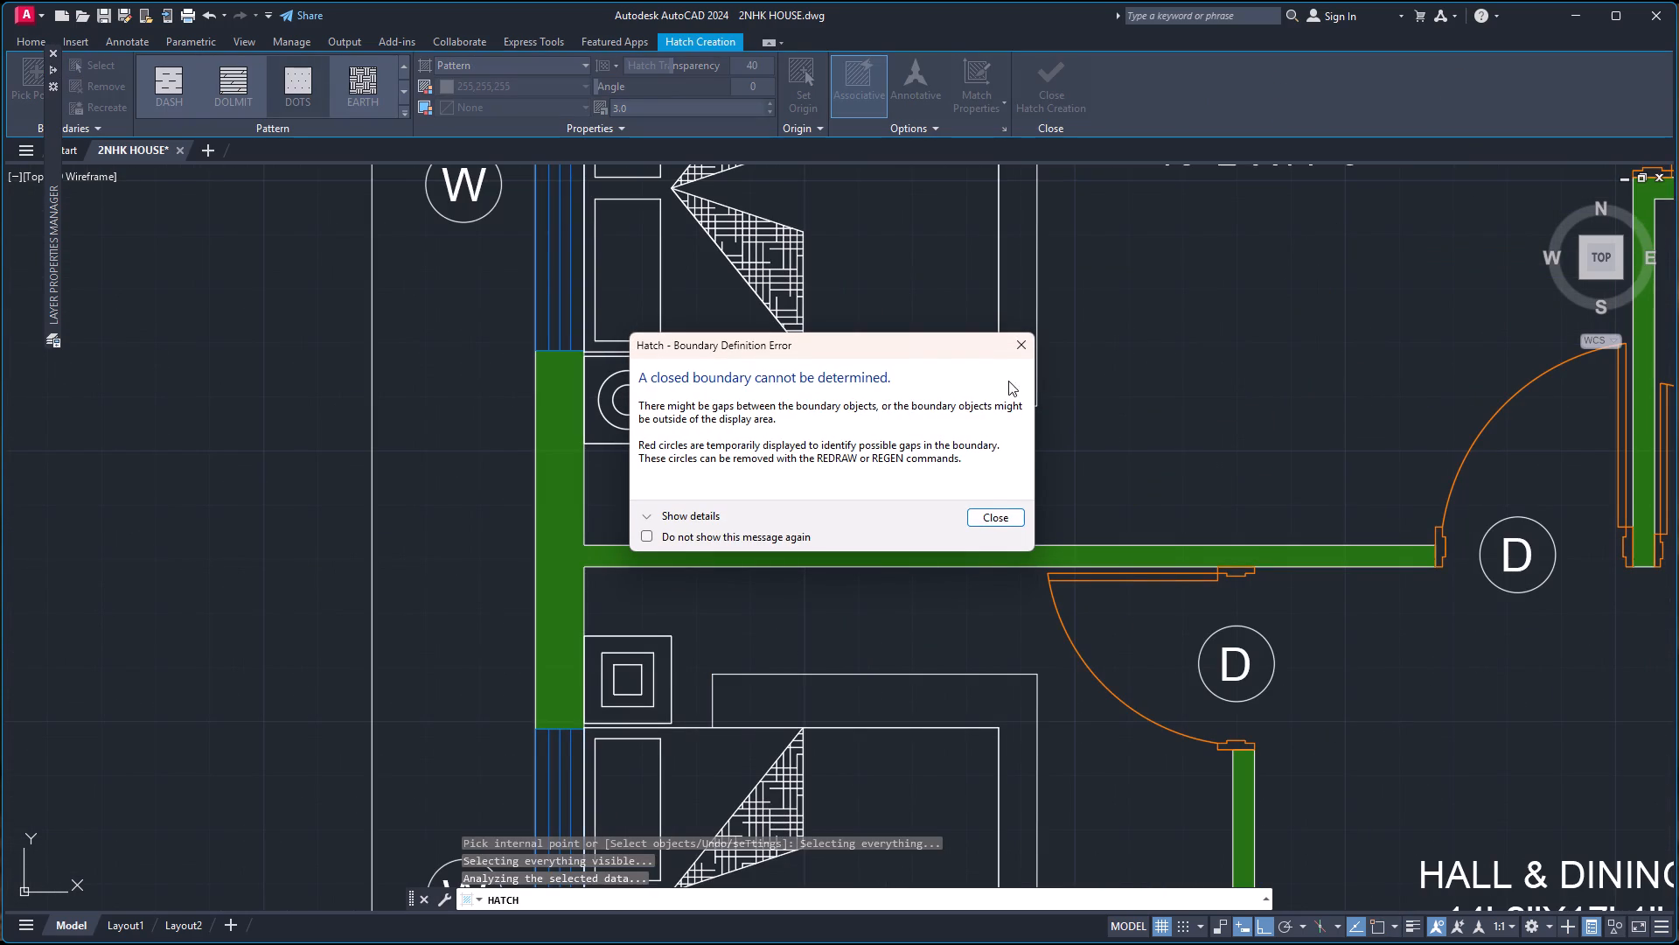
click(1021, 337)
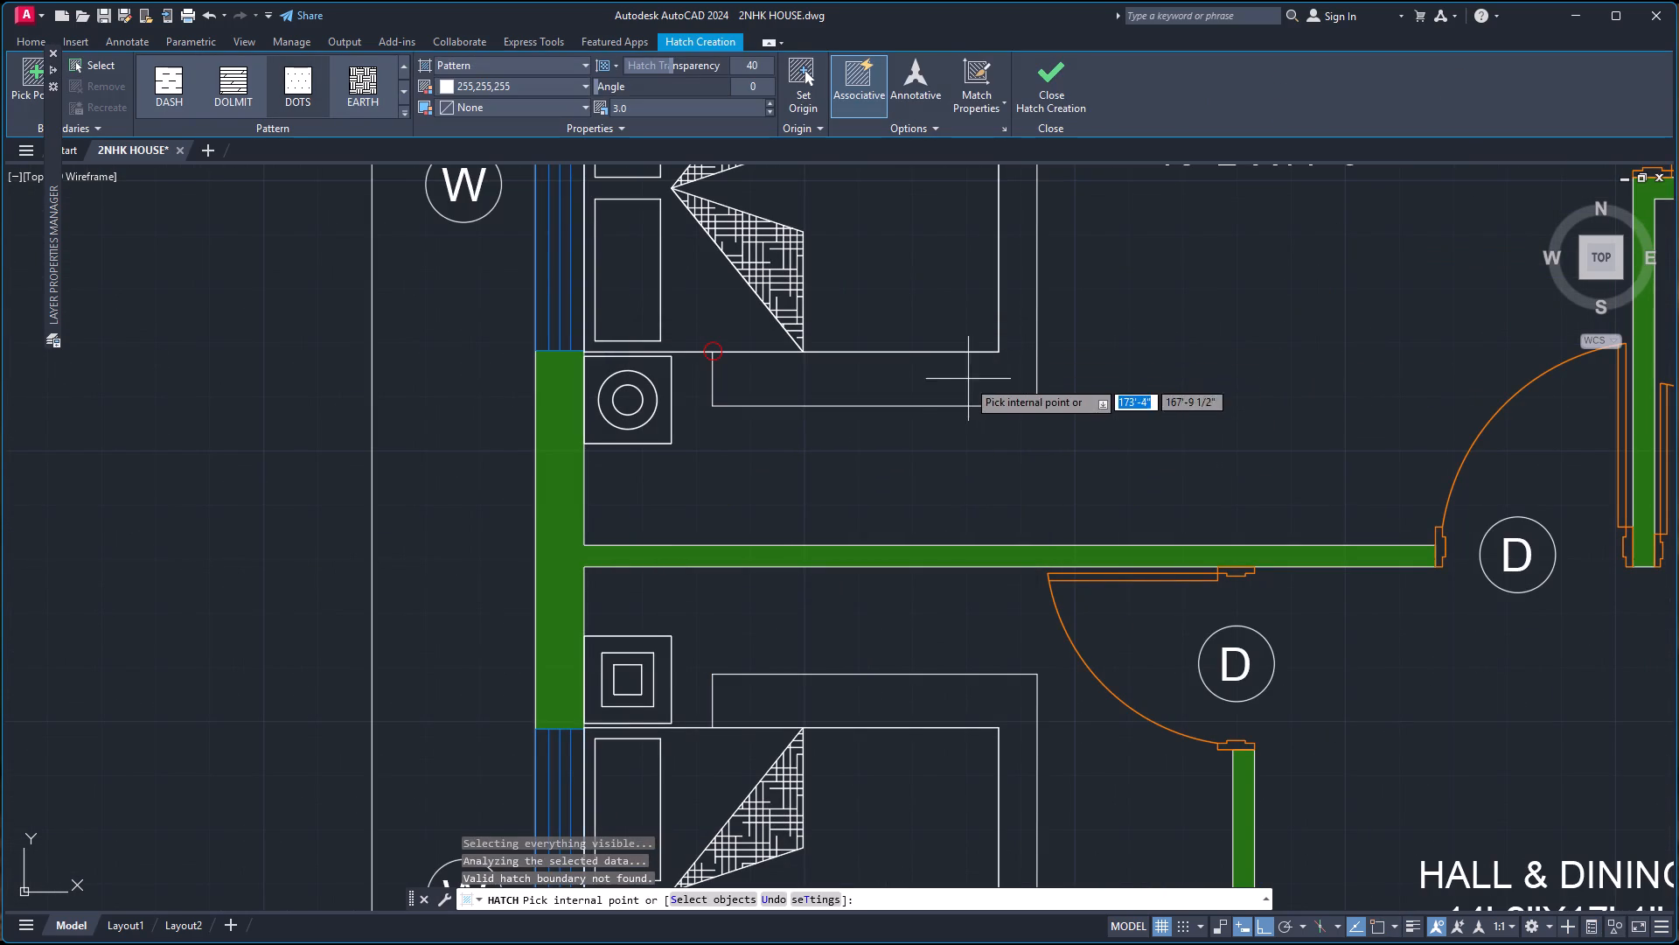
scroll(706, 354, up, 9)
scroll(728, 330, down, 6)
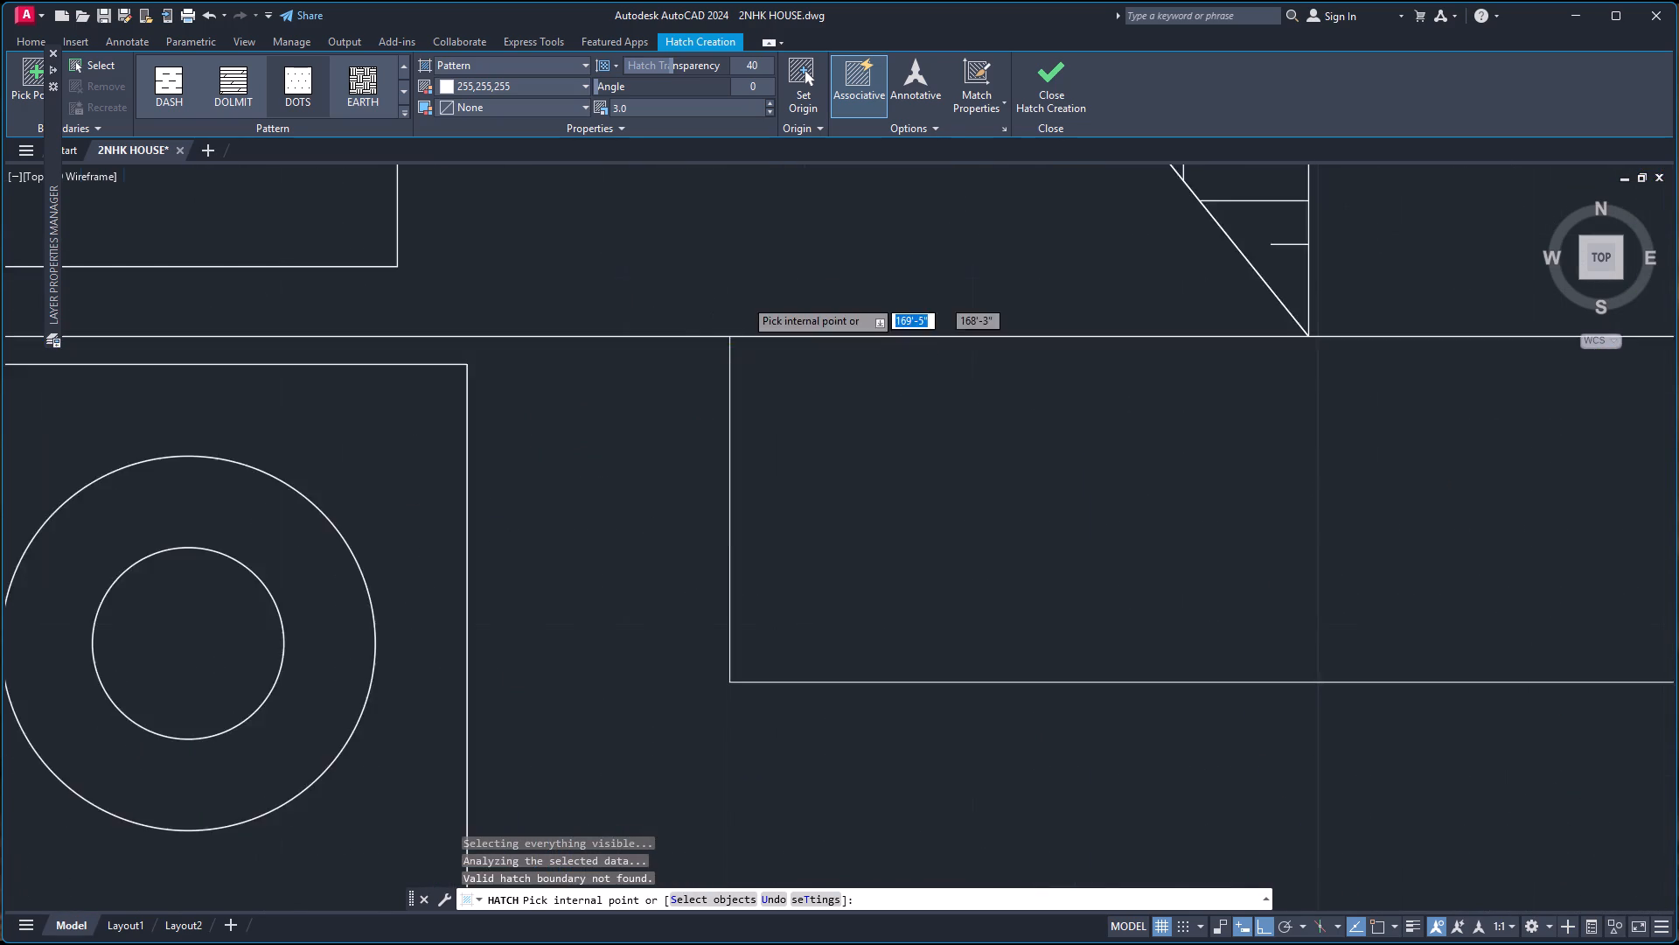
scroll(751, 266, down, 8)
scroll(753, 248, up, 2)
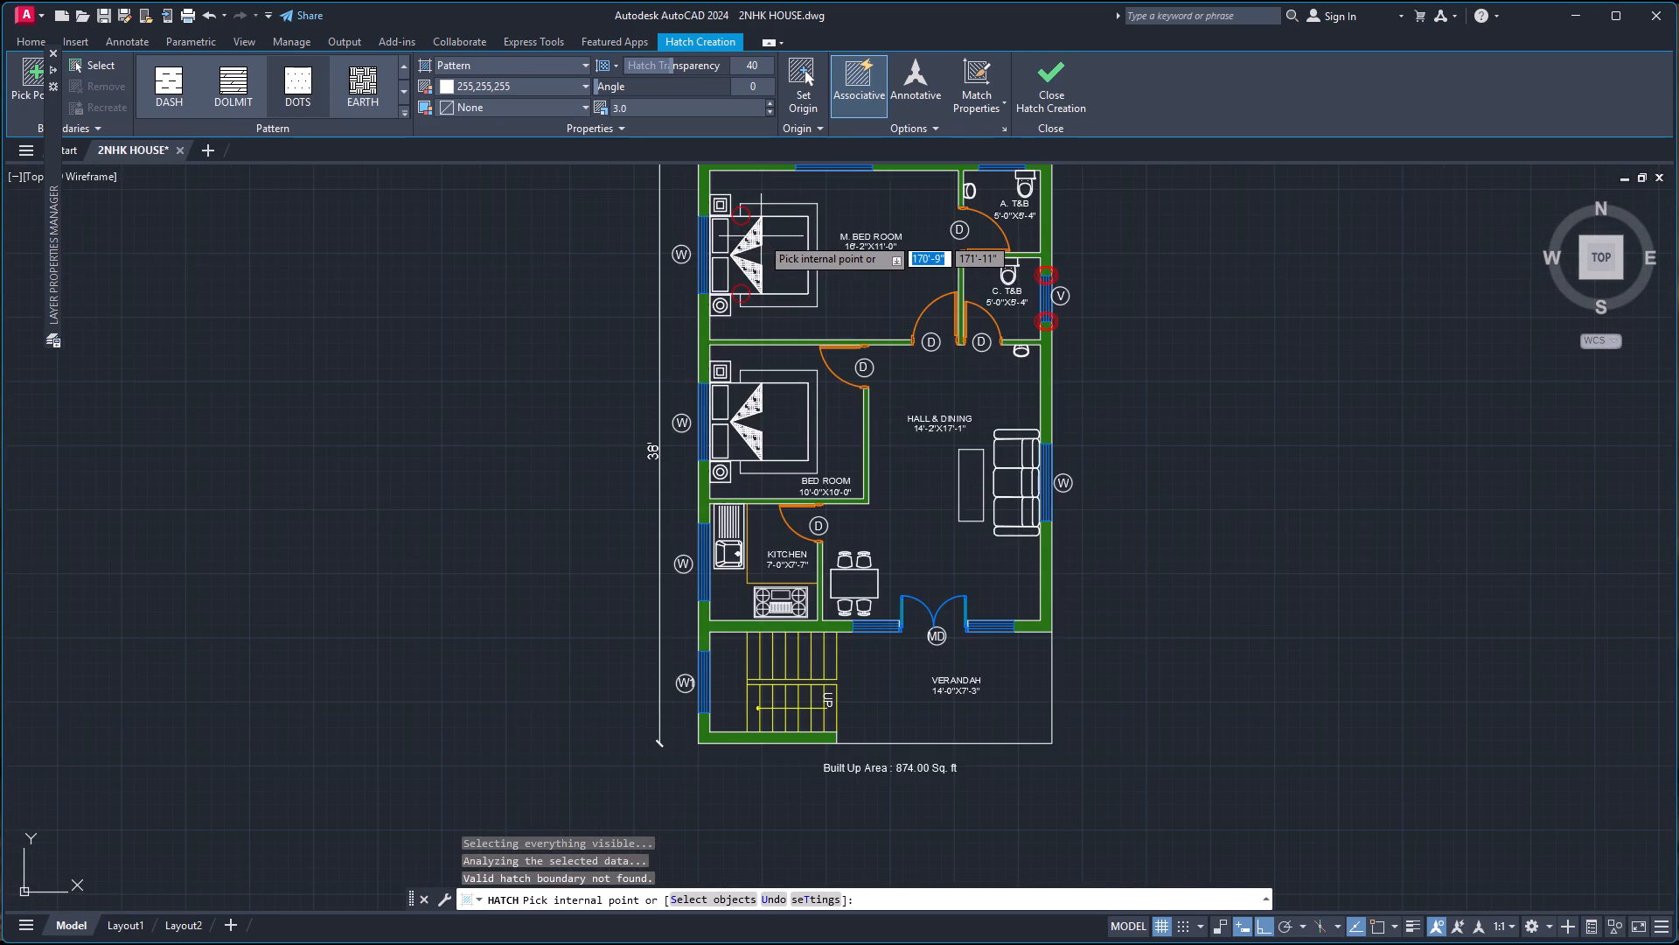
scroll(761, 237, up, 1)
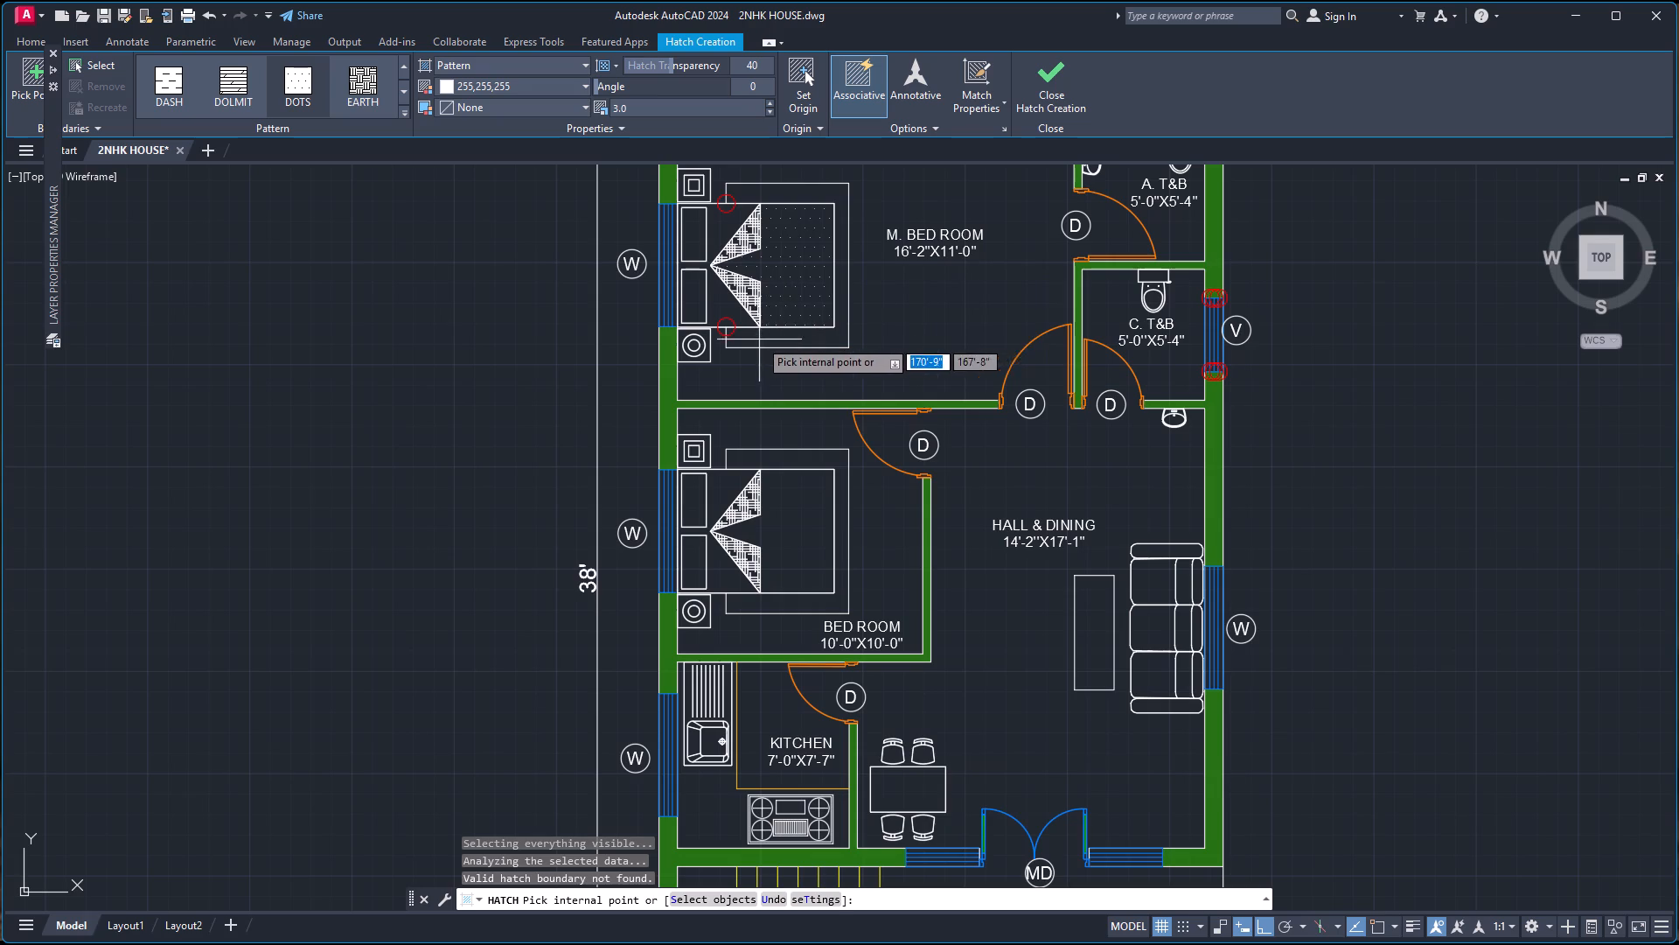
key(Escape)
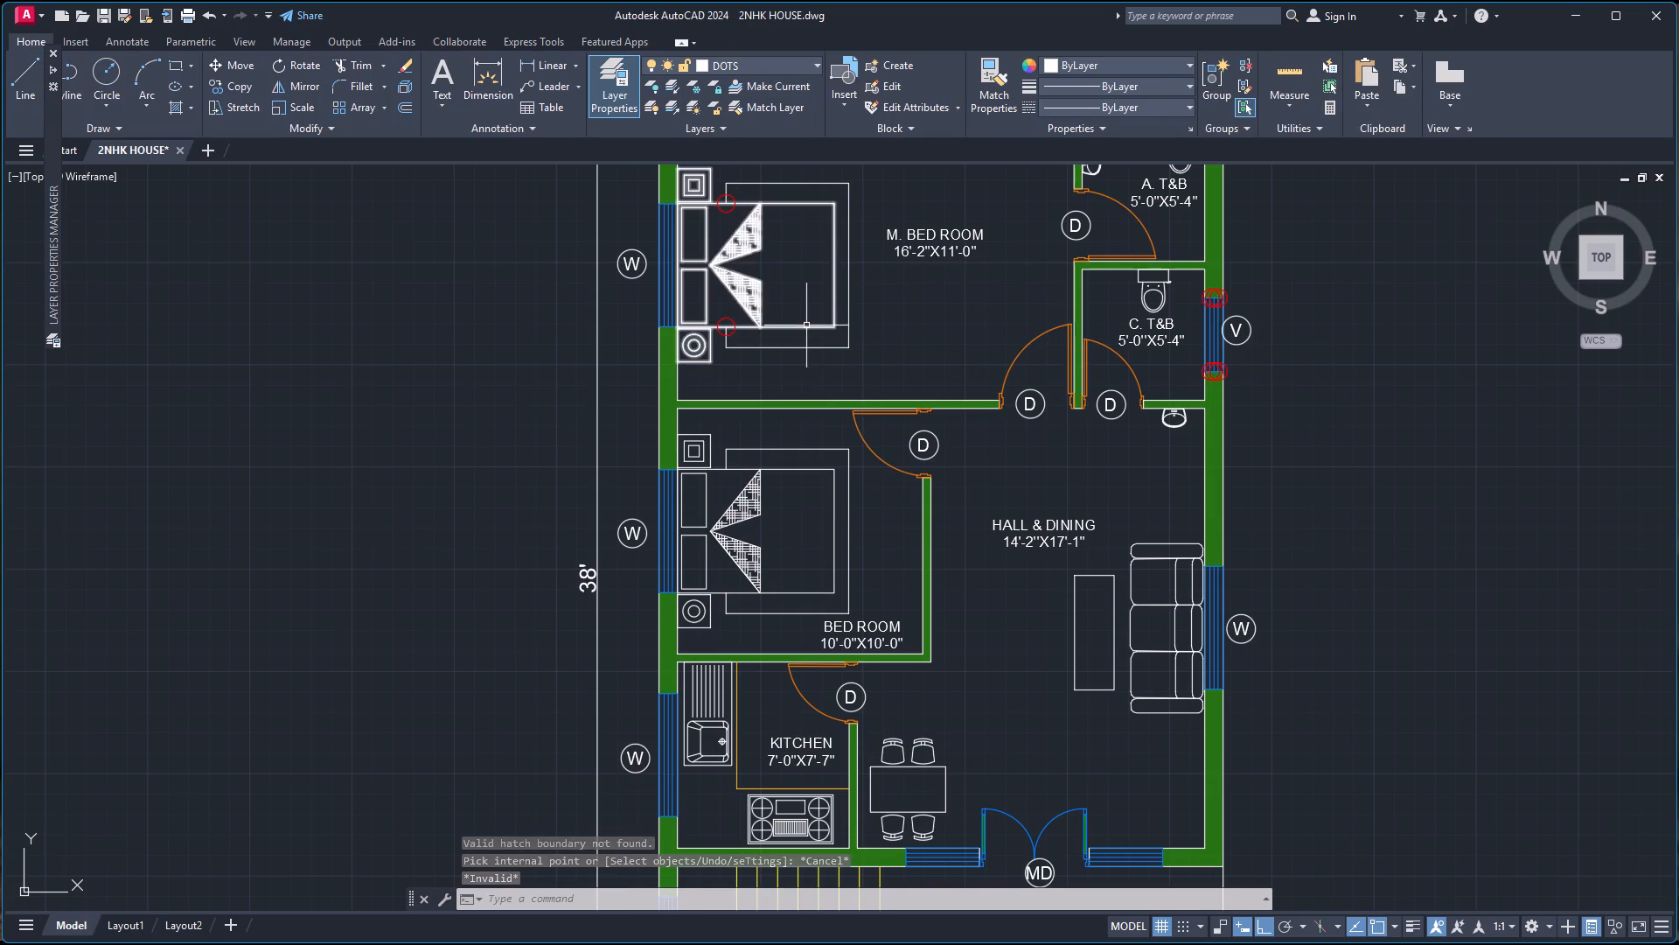
Examine the circled gap points where the C. T&B ventilator lines meet the outer wall.
scroll(806, 325, up, 1)
scroll(1496, 388, up, 2)
scroll(1430, 418, up, 3)
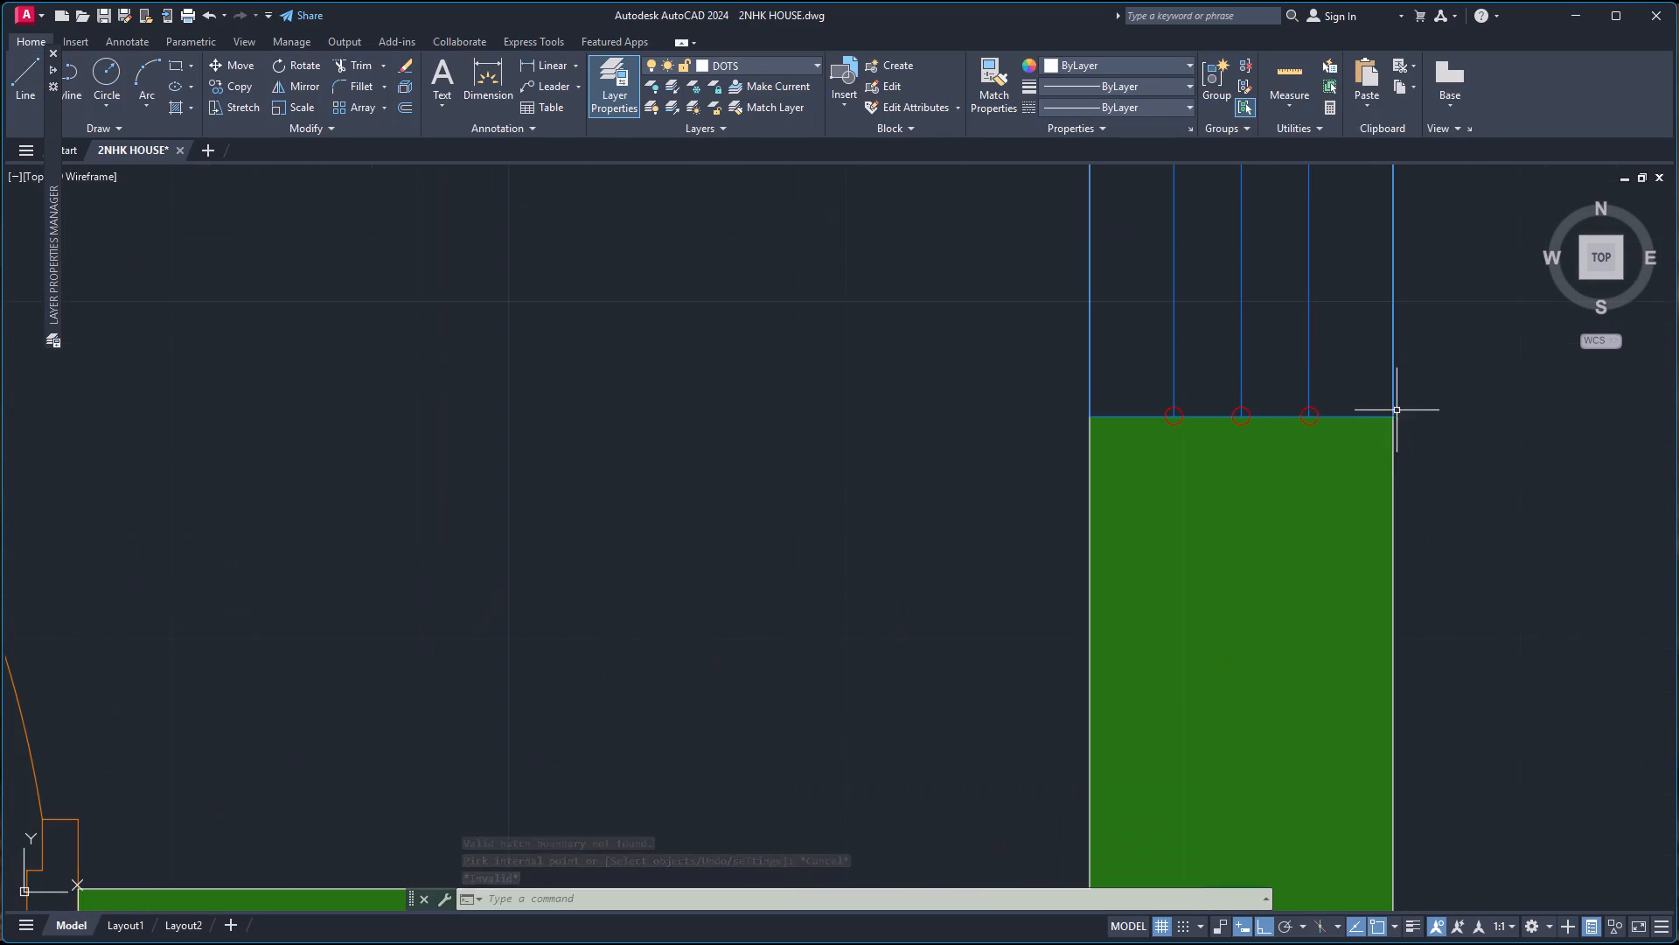
scroll(1313, 411, up, 2)
scroll(1131, 407, up, 3)
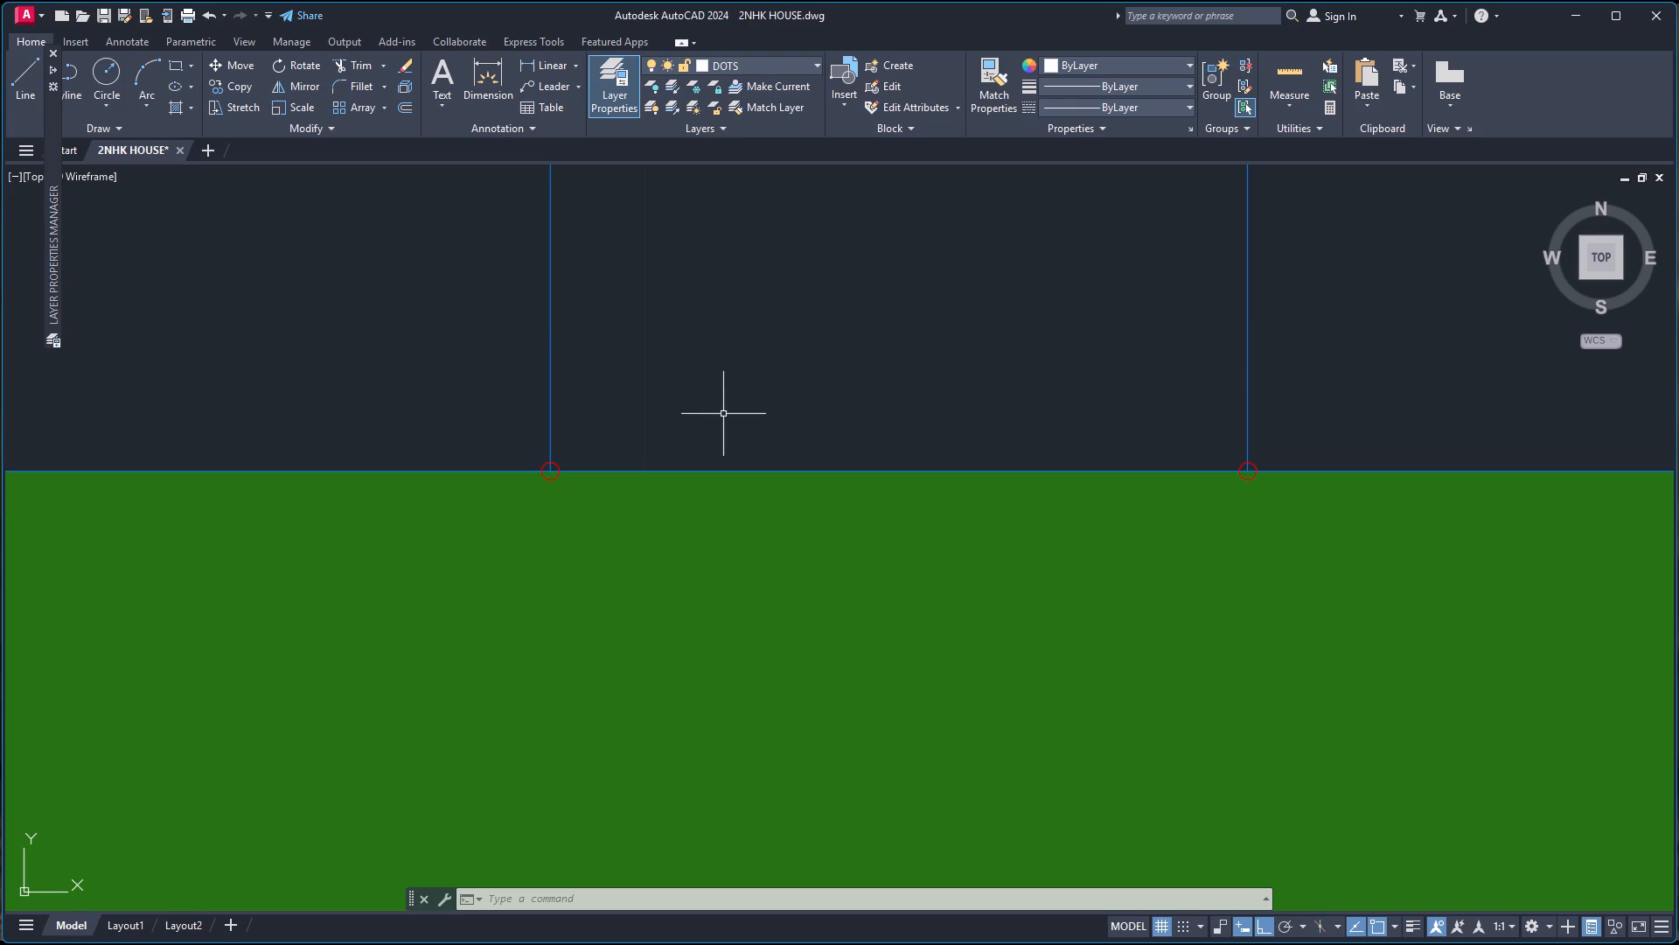
scroll(700, 420, up, 1)
scroll(250, 523, up, 3)
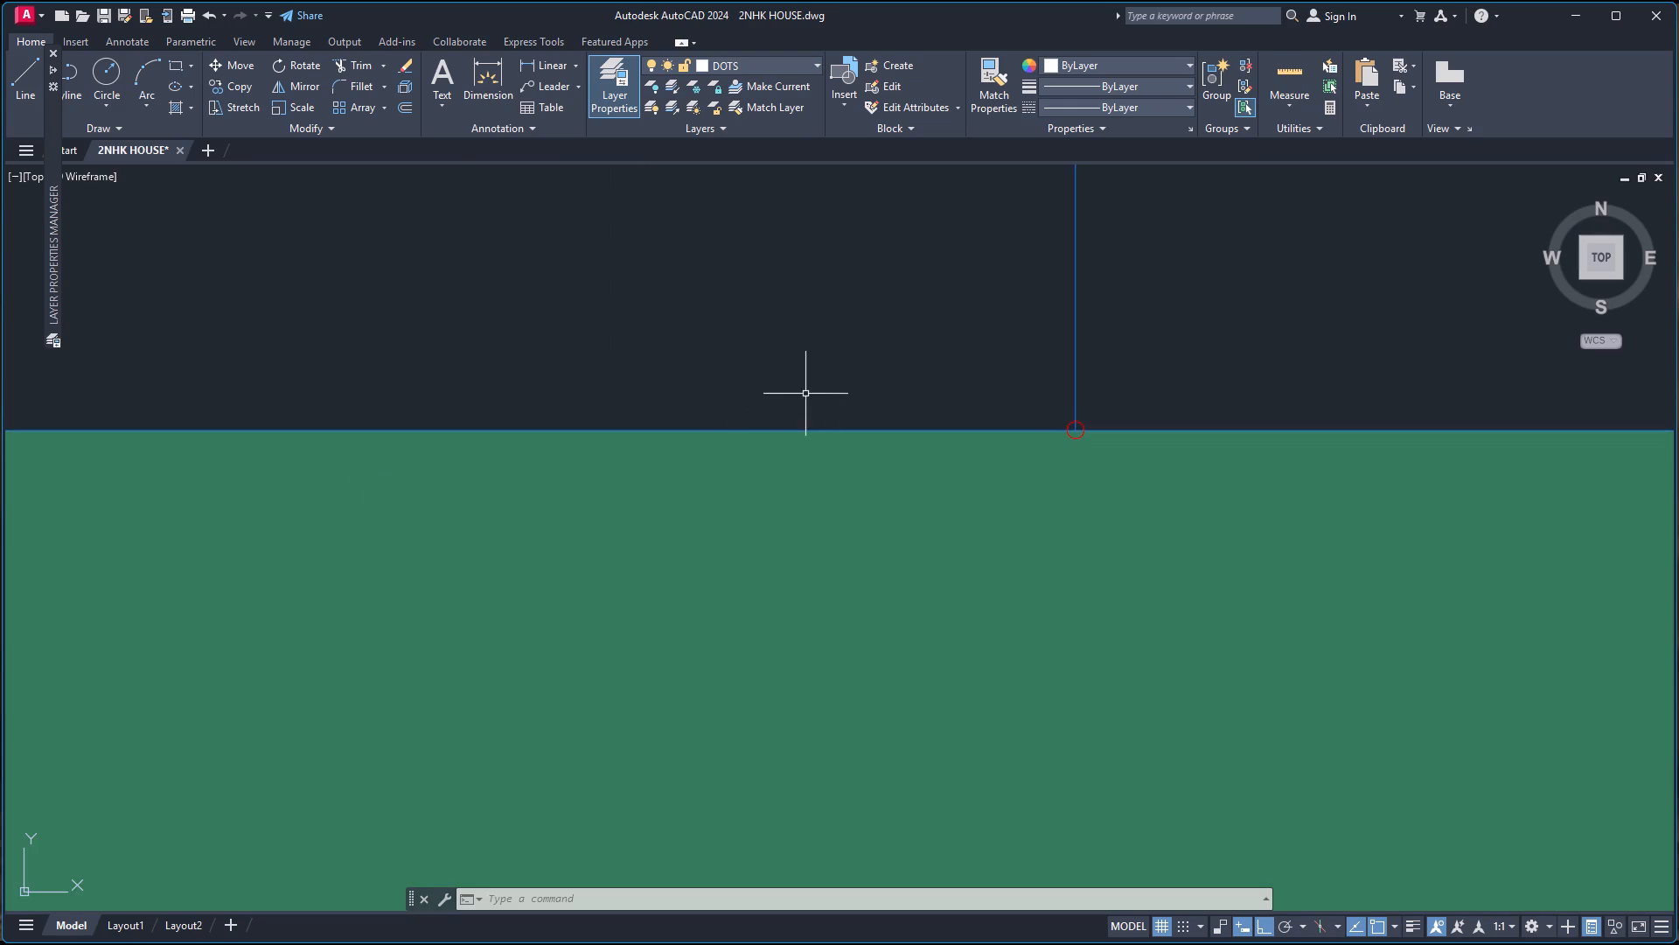
scroll(947, 392, up, 4)
scroll(1367, 533, up, 3)
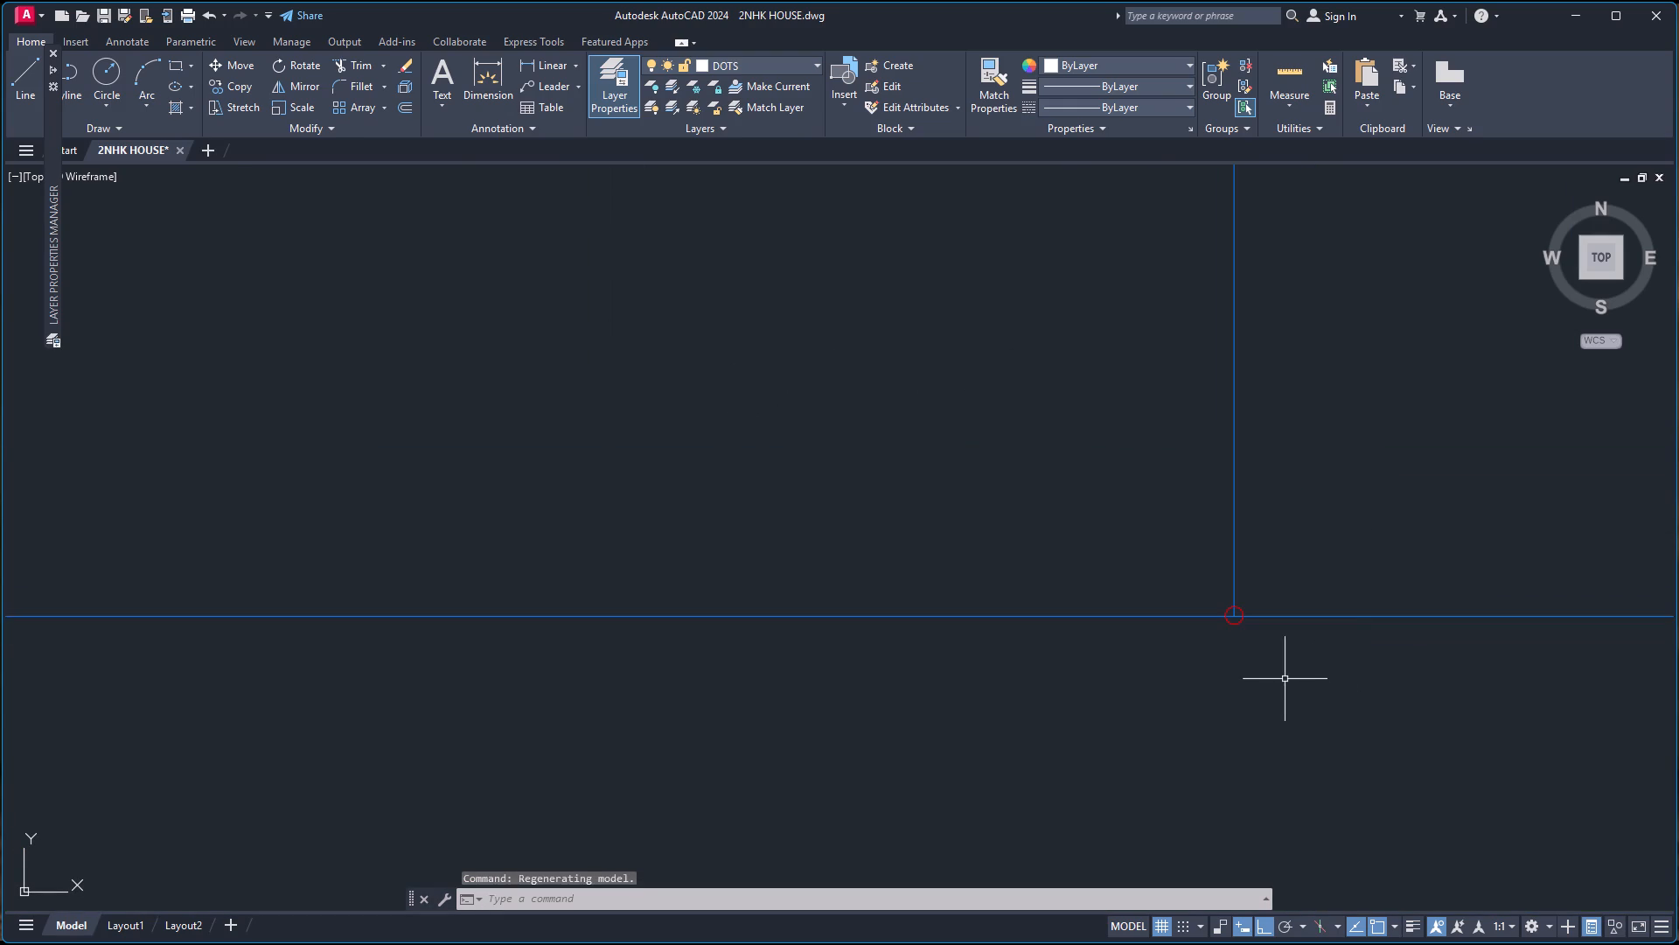
scroll(1278, 670, up, 5)
scroll(1152, 559, down, 20)
scroll(1152, 559, down, 3)
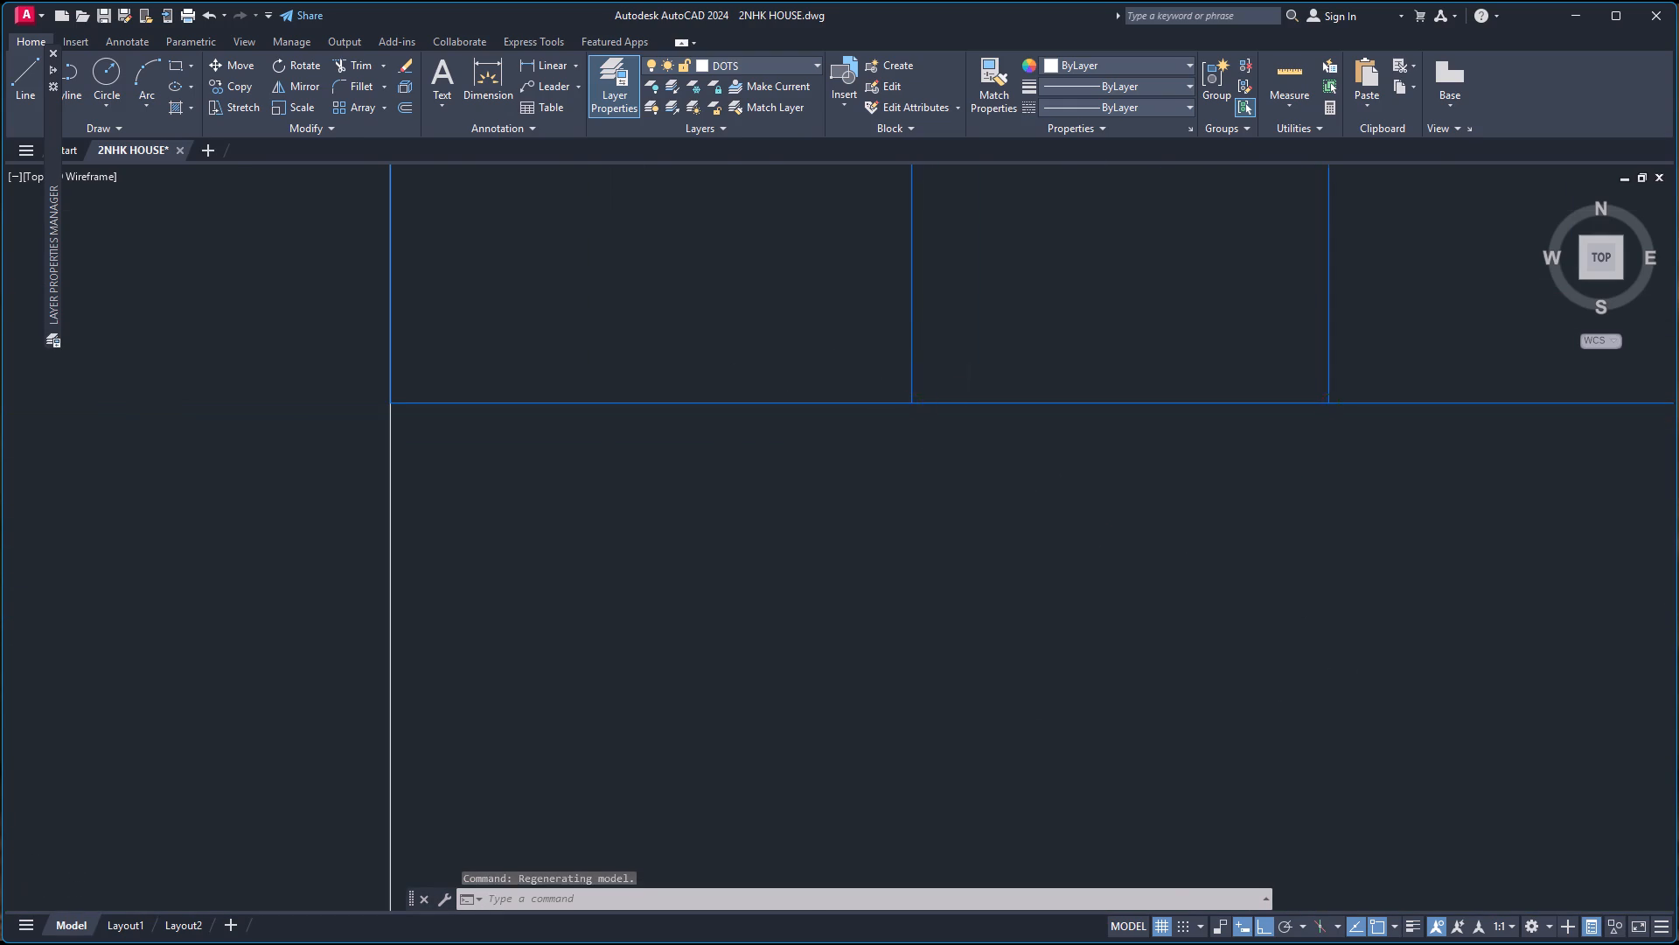
scroll(921, 377, down, 15)
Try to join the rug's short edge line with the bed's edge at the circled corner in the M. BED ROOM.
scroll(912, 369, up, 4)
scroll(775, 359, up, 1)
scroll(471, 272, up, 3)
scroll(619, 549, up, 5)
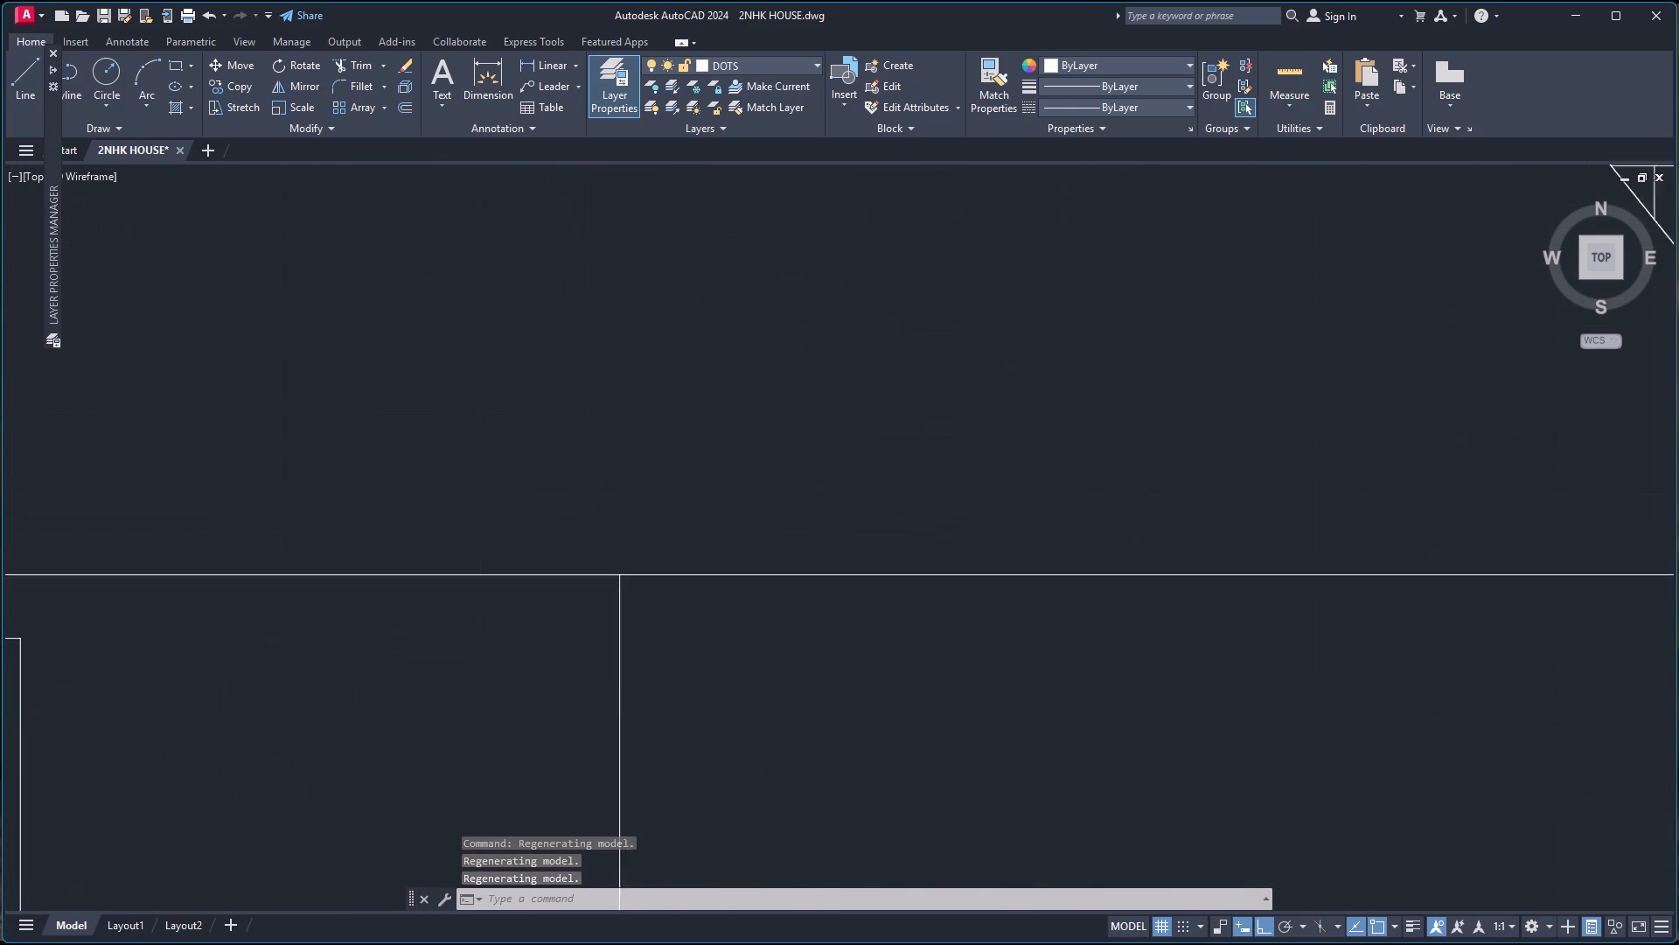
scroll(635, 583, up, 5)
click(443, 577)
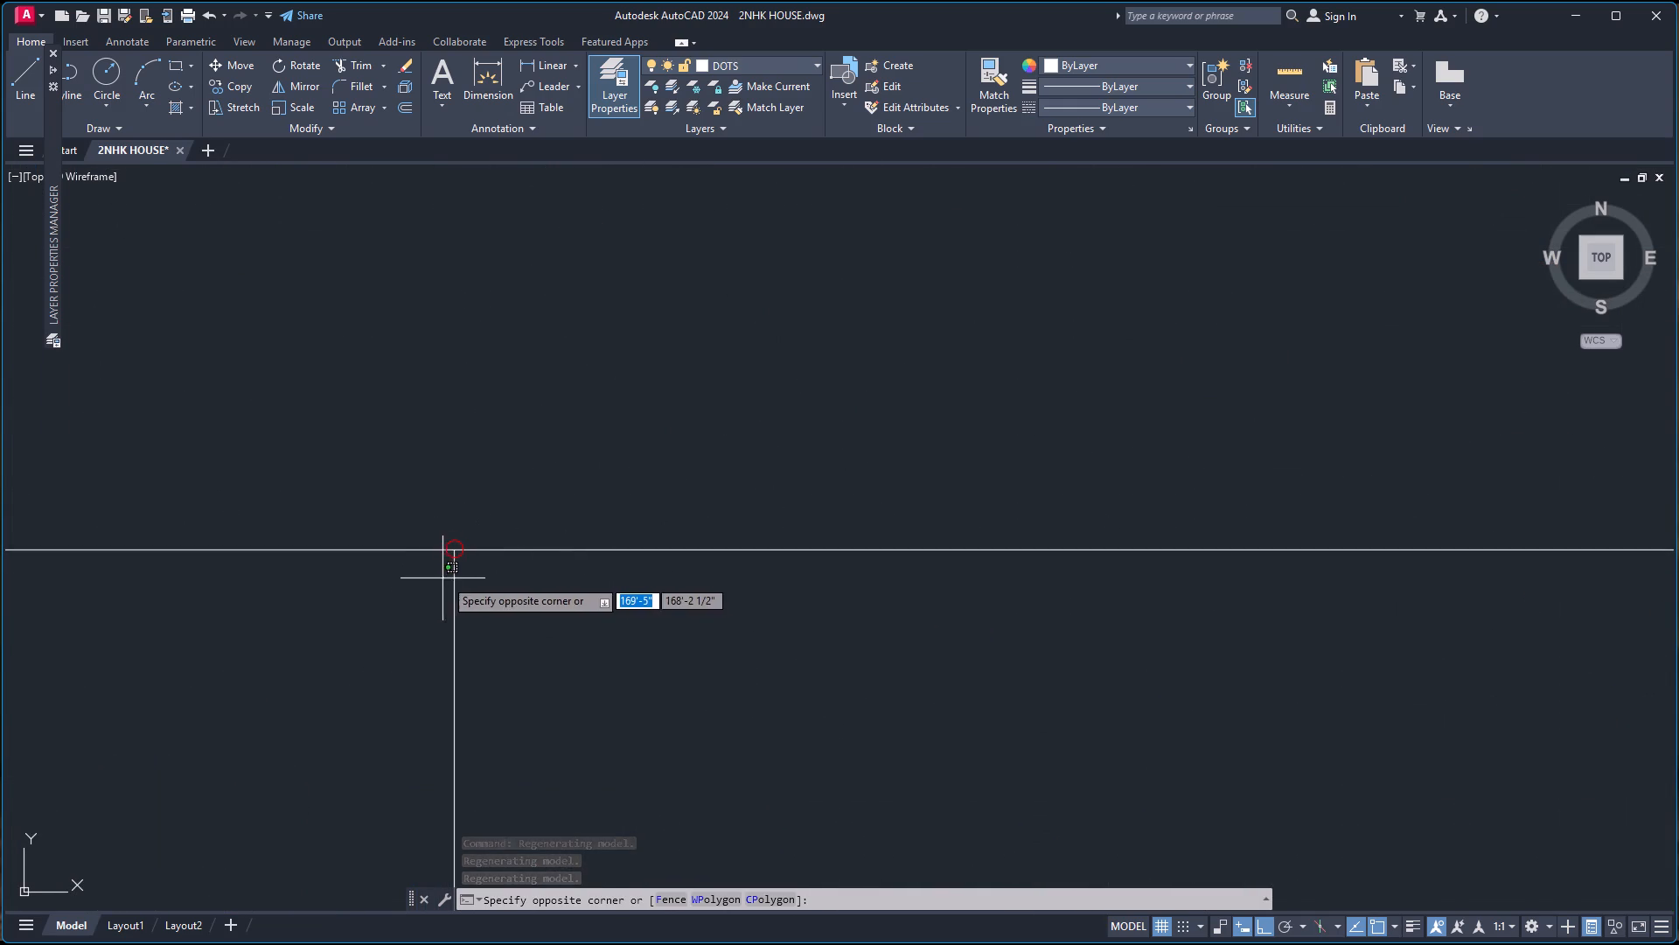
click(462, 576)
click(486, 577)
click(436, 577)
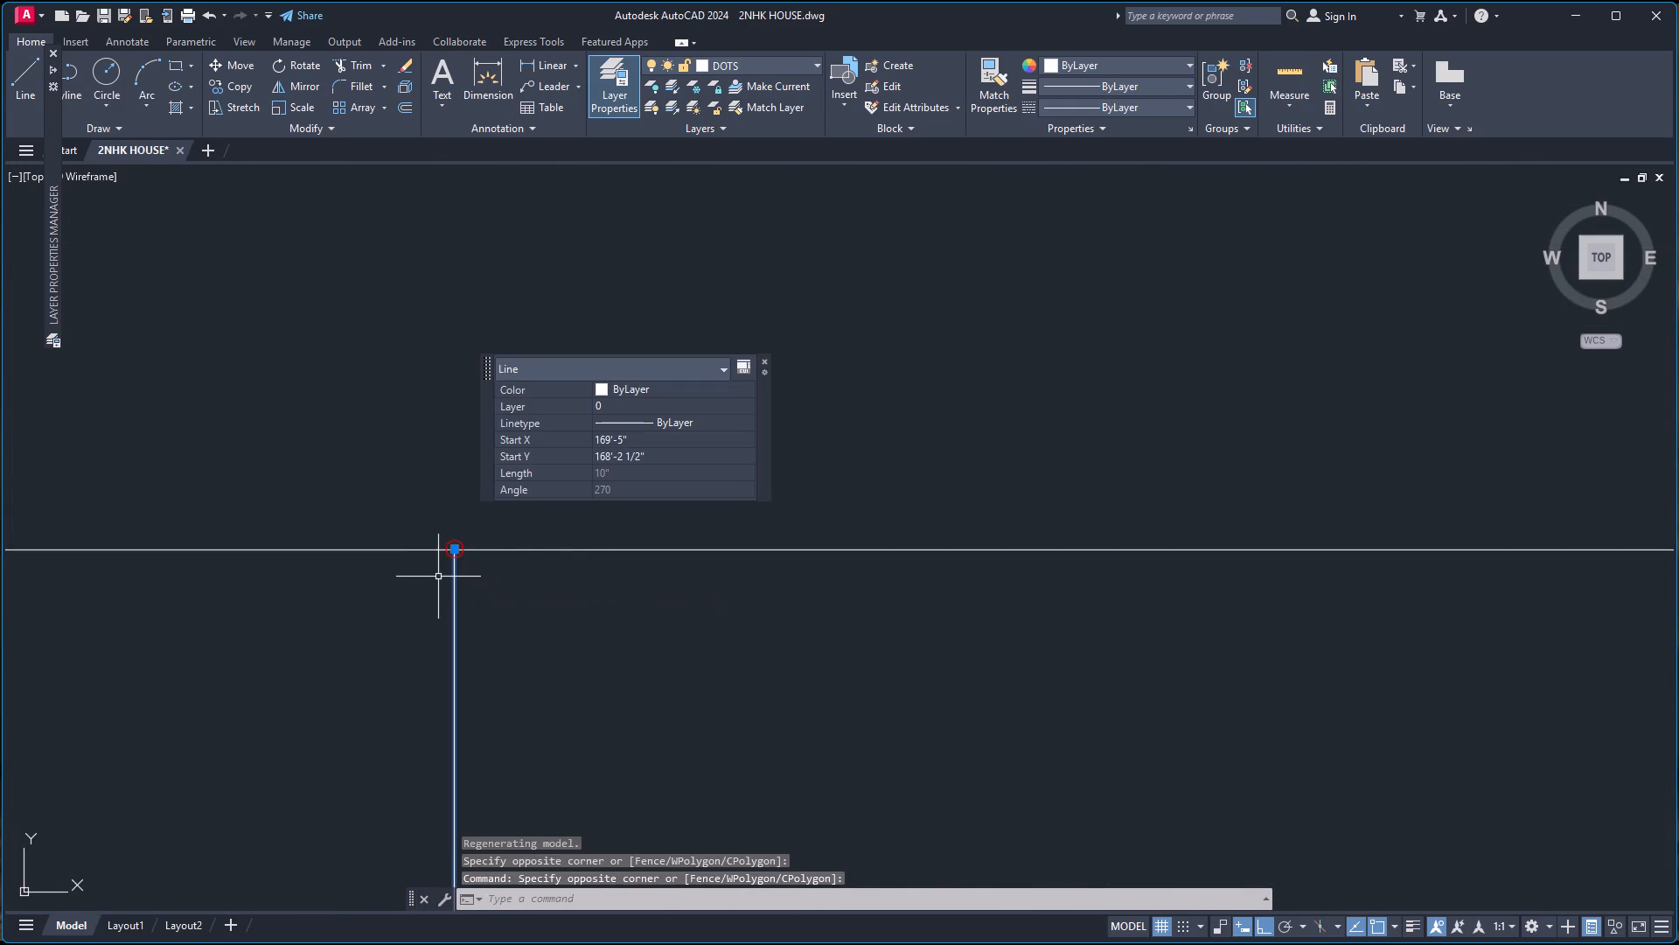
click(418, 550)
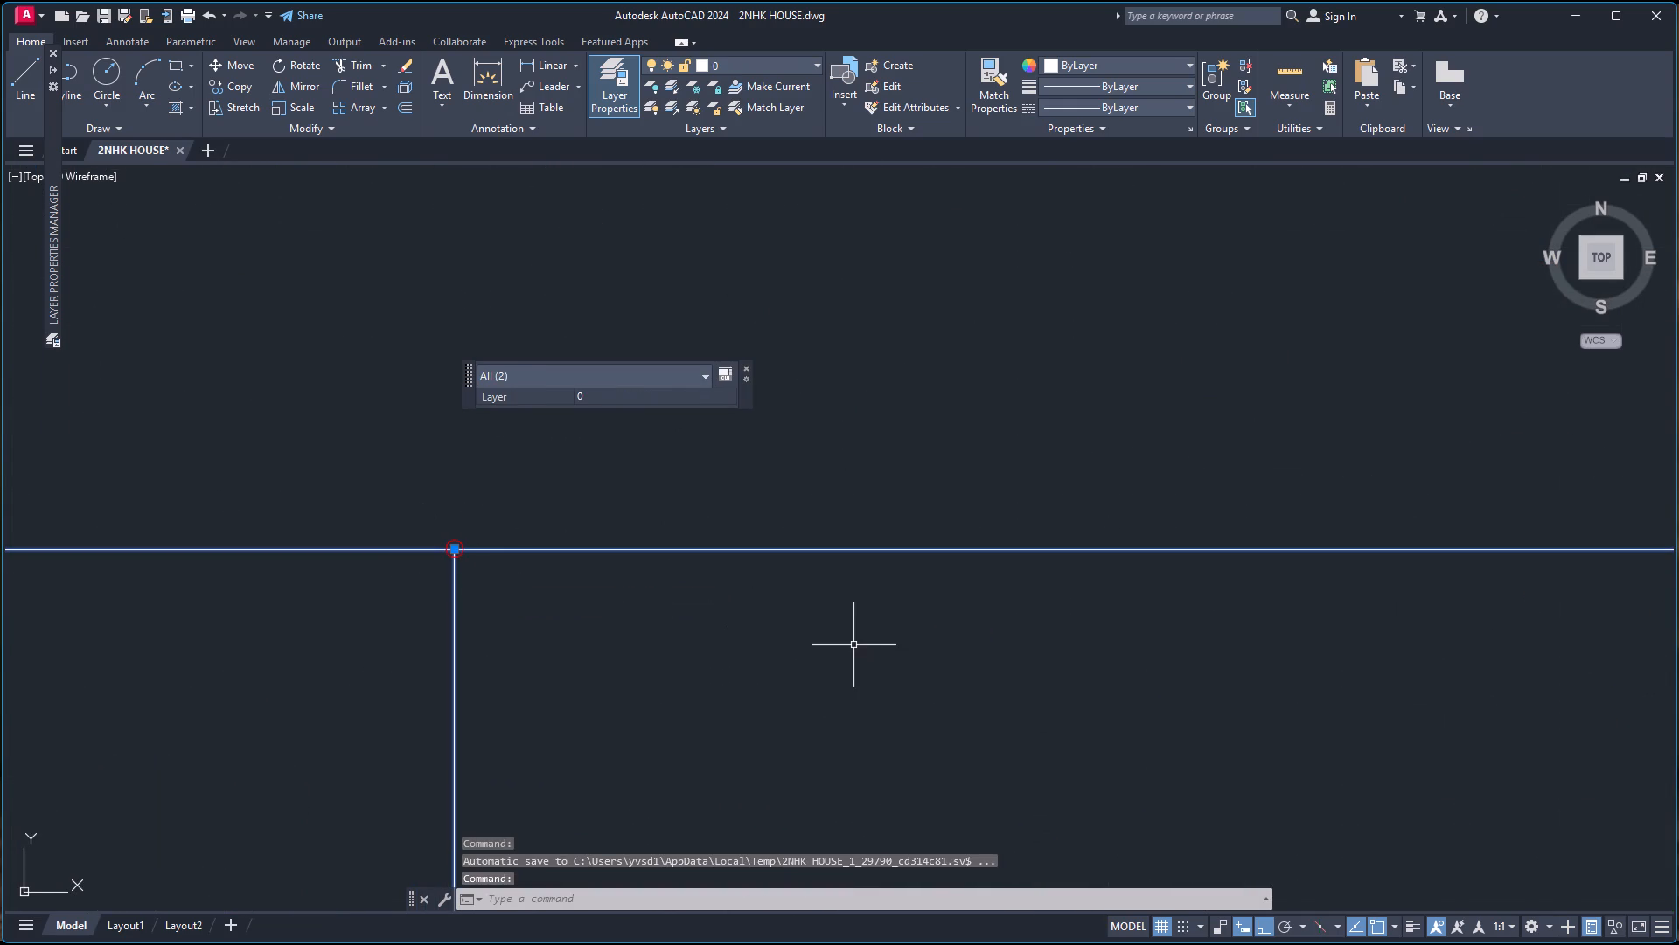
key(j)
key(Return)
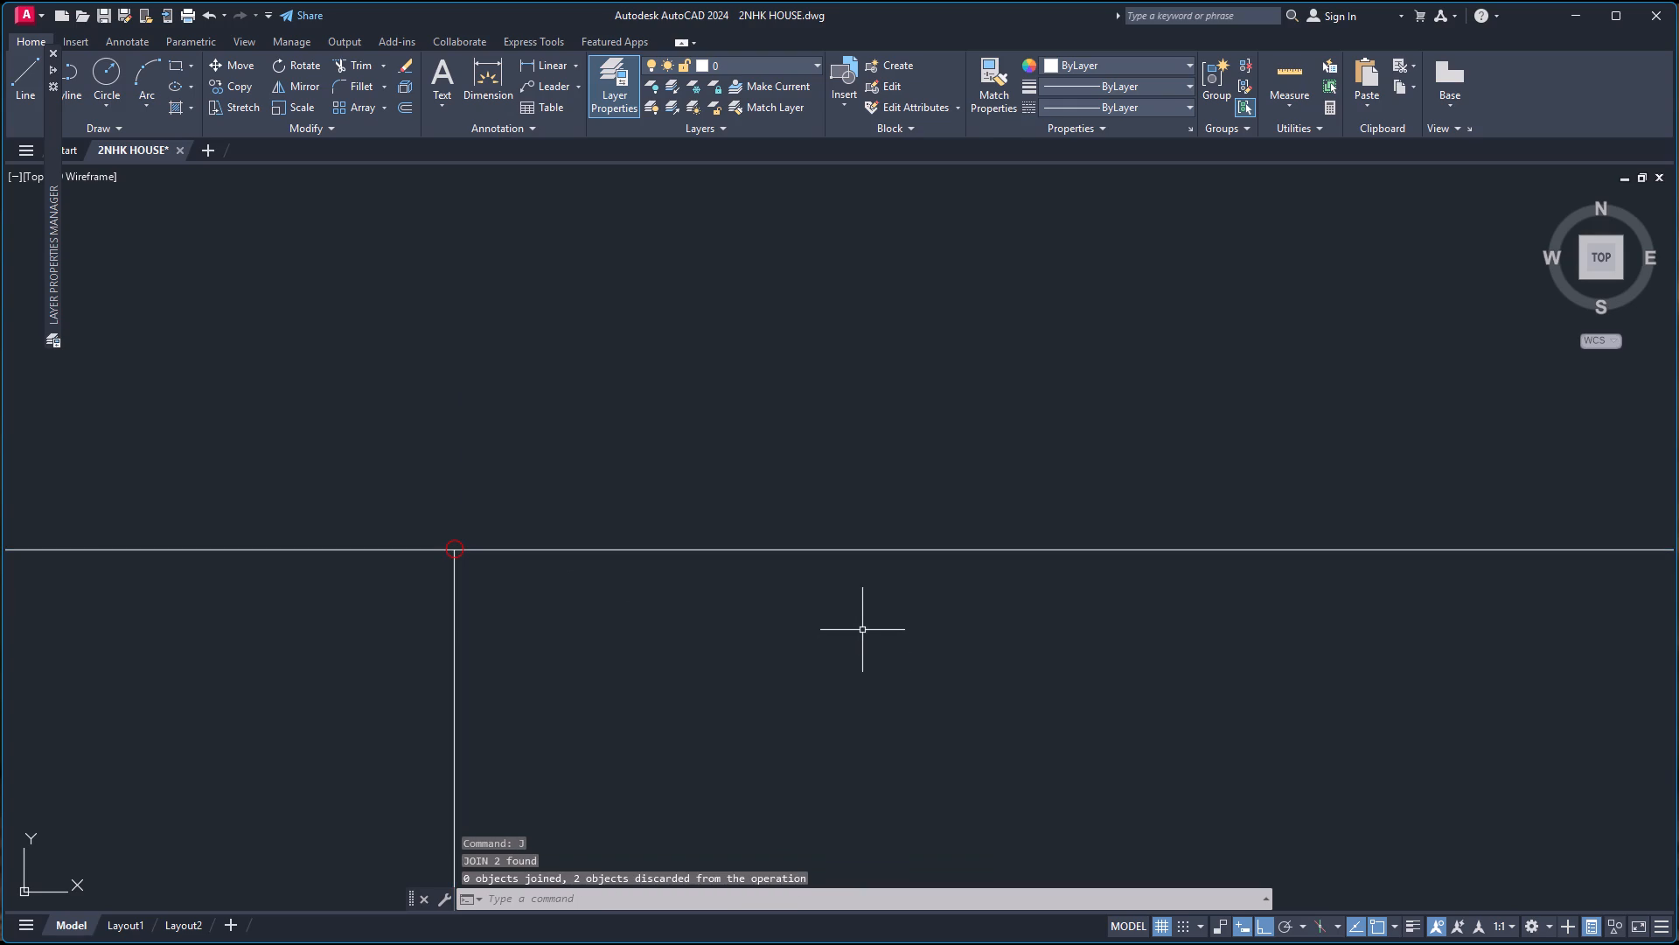
Preview the plot of the whole plan without the rug hatch and leave the plot setup without plotting.
scroll(620, 517, down, 5)
scroll(640, 417, down, 4)
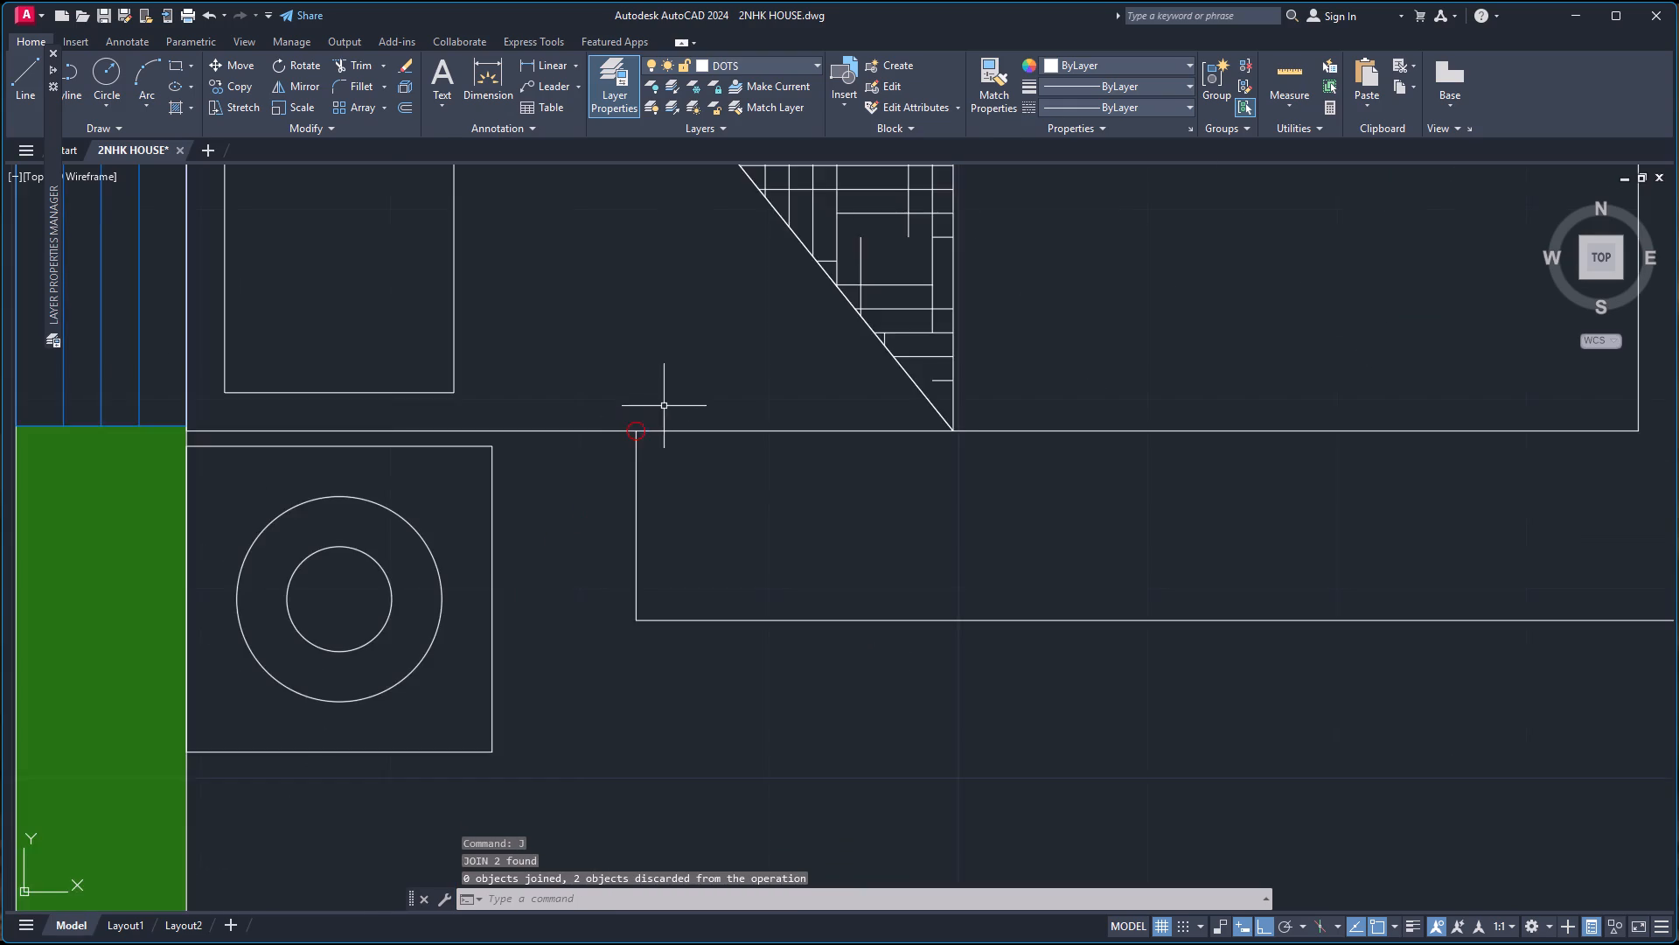
scroll(665, 404, down, 4)
scroll(801, 339, down, 3)
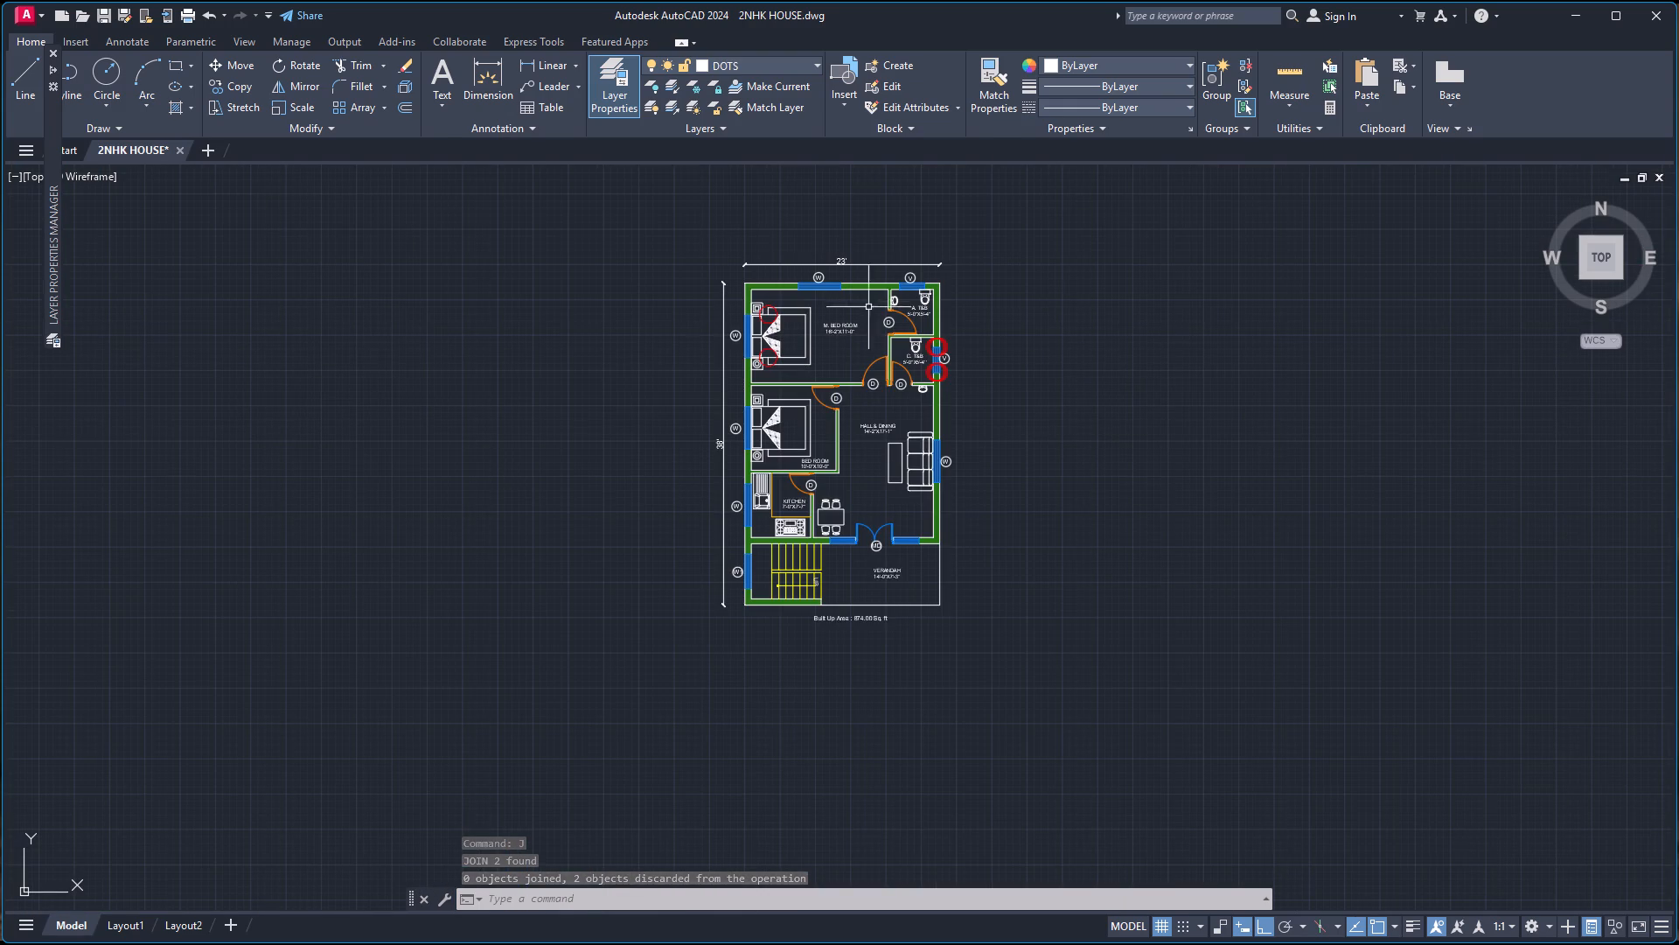
text(plo)
key(t)
key(Return)
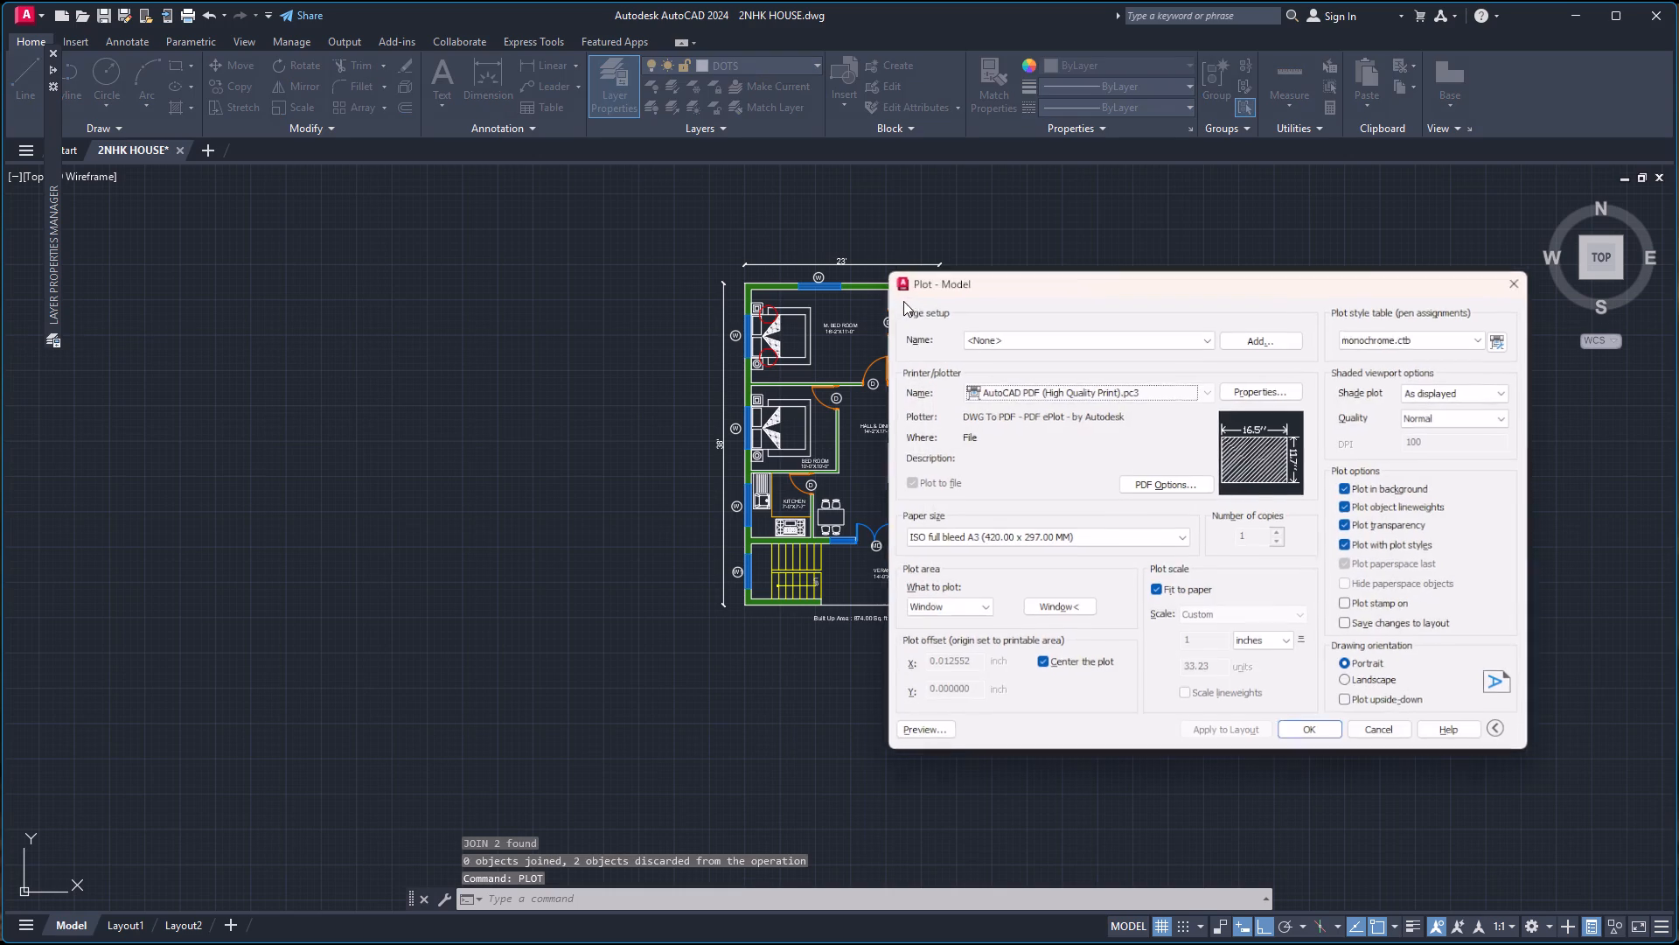
click(901, 731)
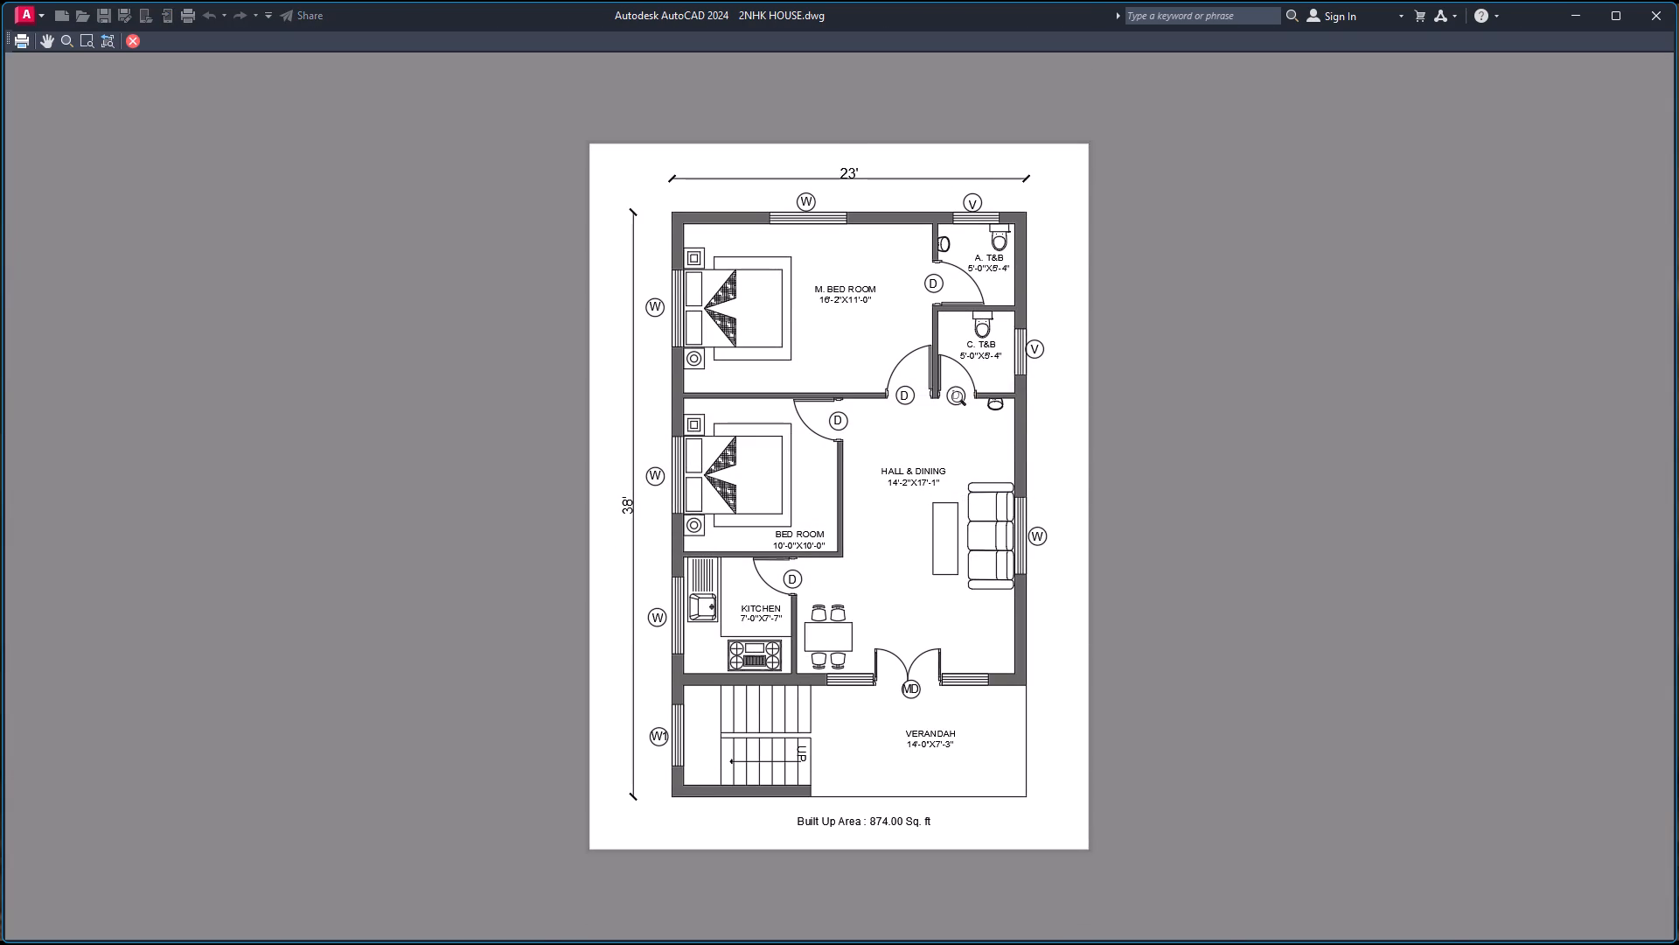
scroll(851, 405, up, 2)
scroll(853, 402, down, 2)
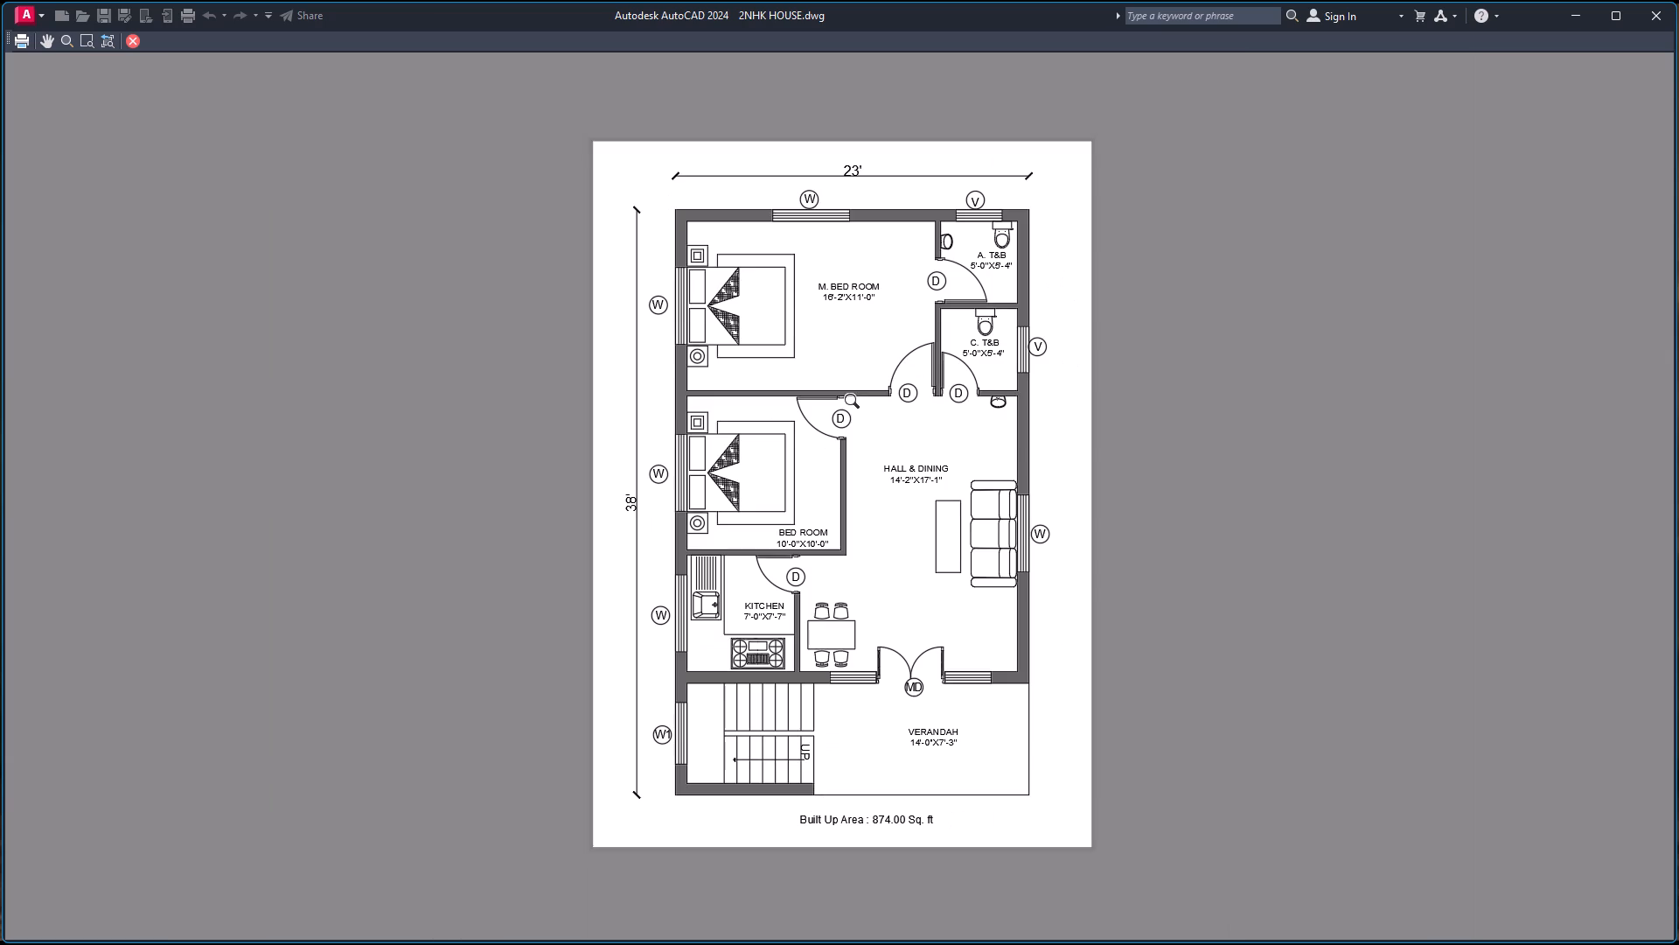
click(127, 37)
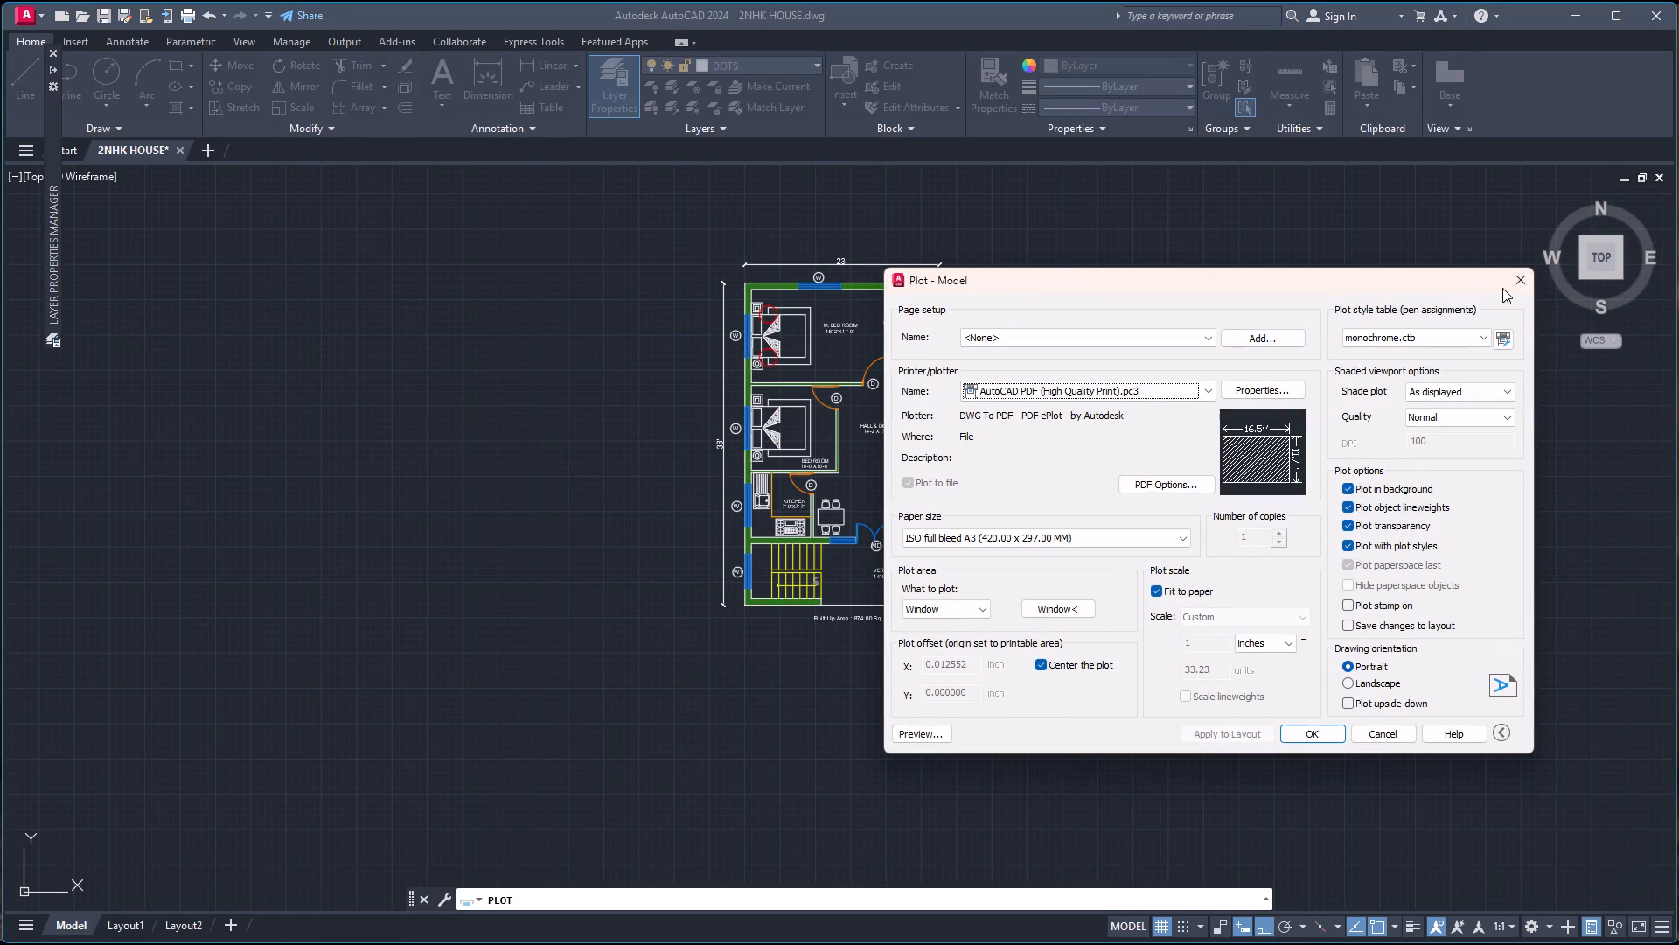
click(1516, 282)
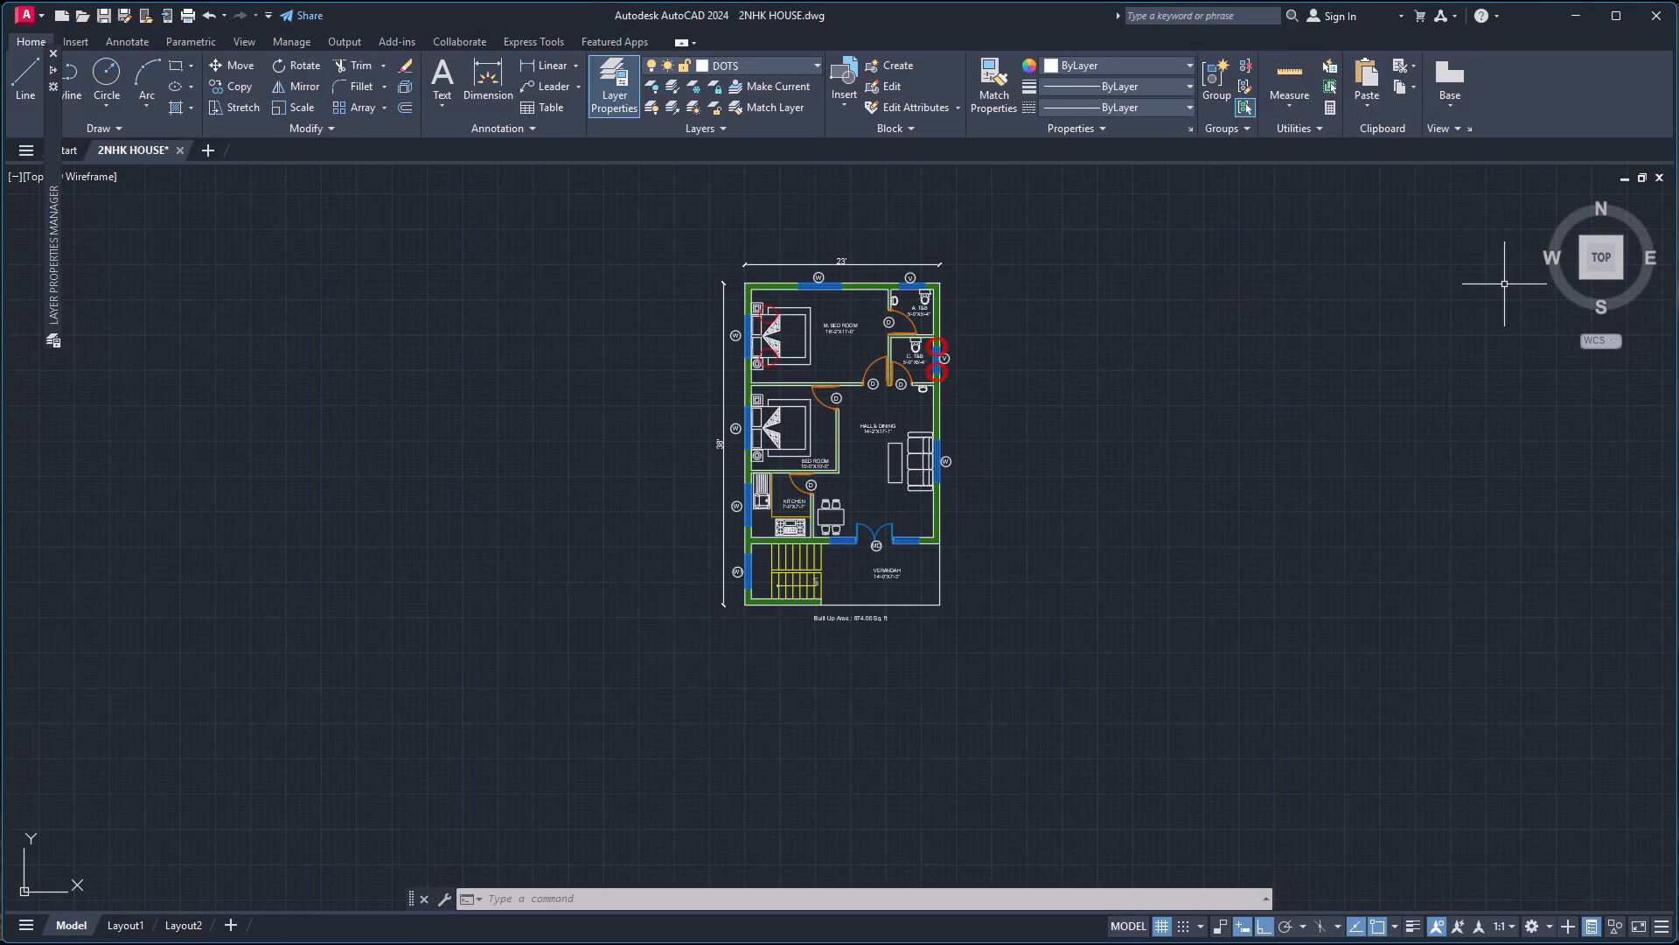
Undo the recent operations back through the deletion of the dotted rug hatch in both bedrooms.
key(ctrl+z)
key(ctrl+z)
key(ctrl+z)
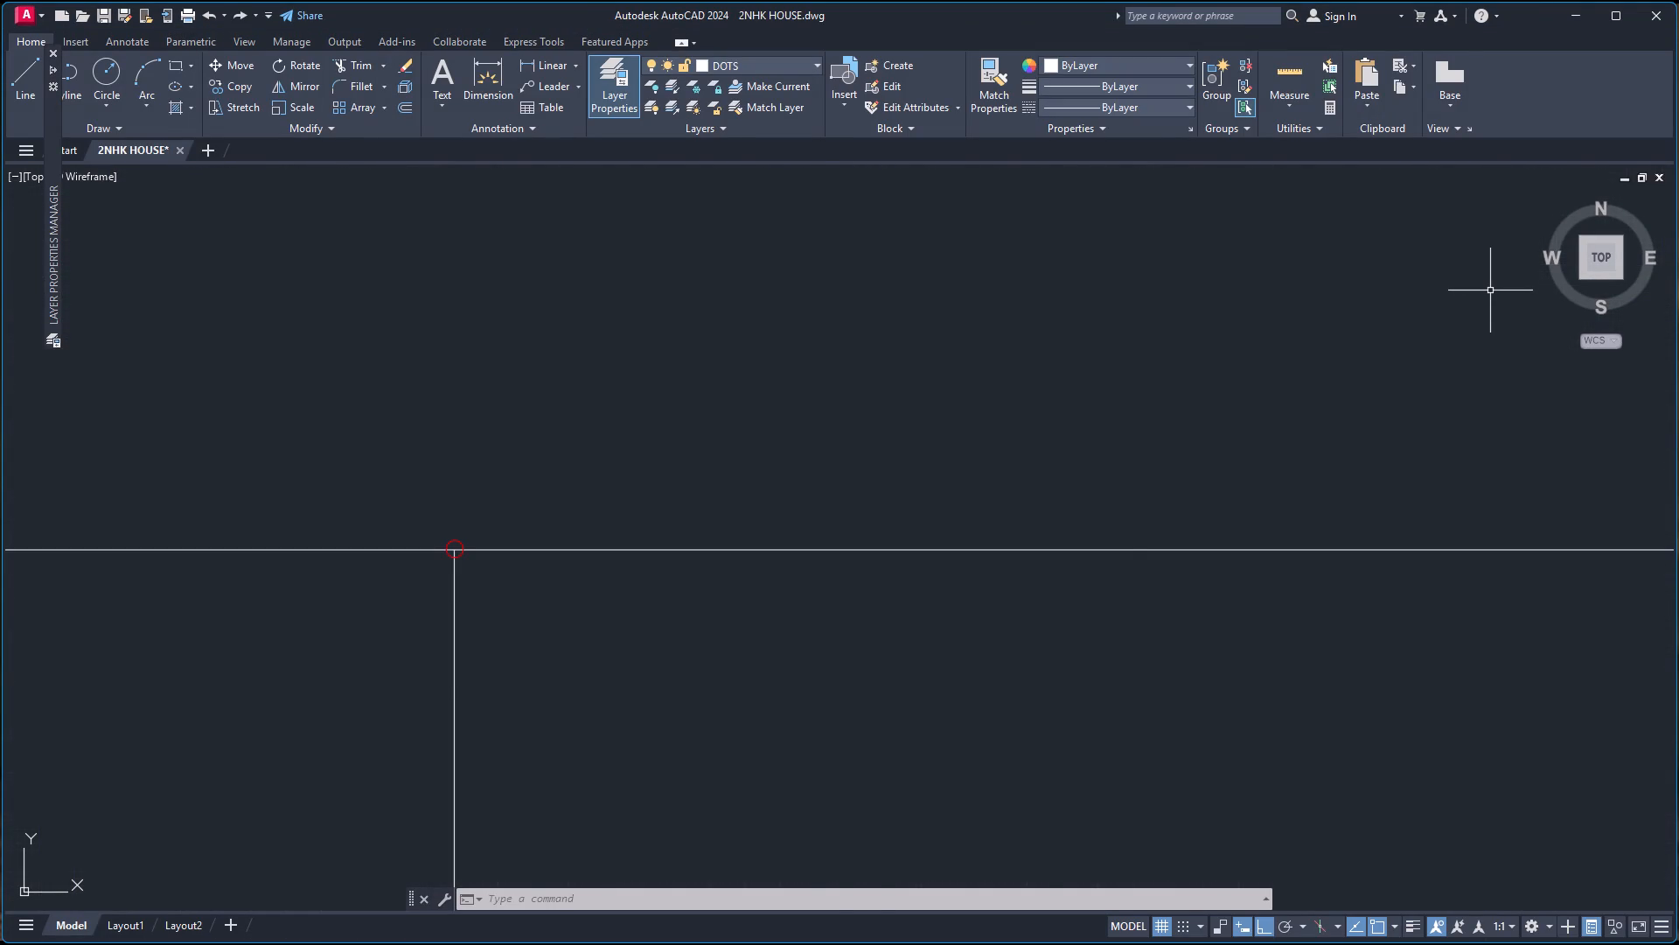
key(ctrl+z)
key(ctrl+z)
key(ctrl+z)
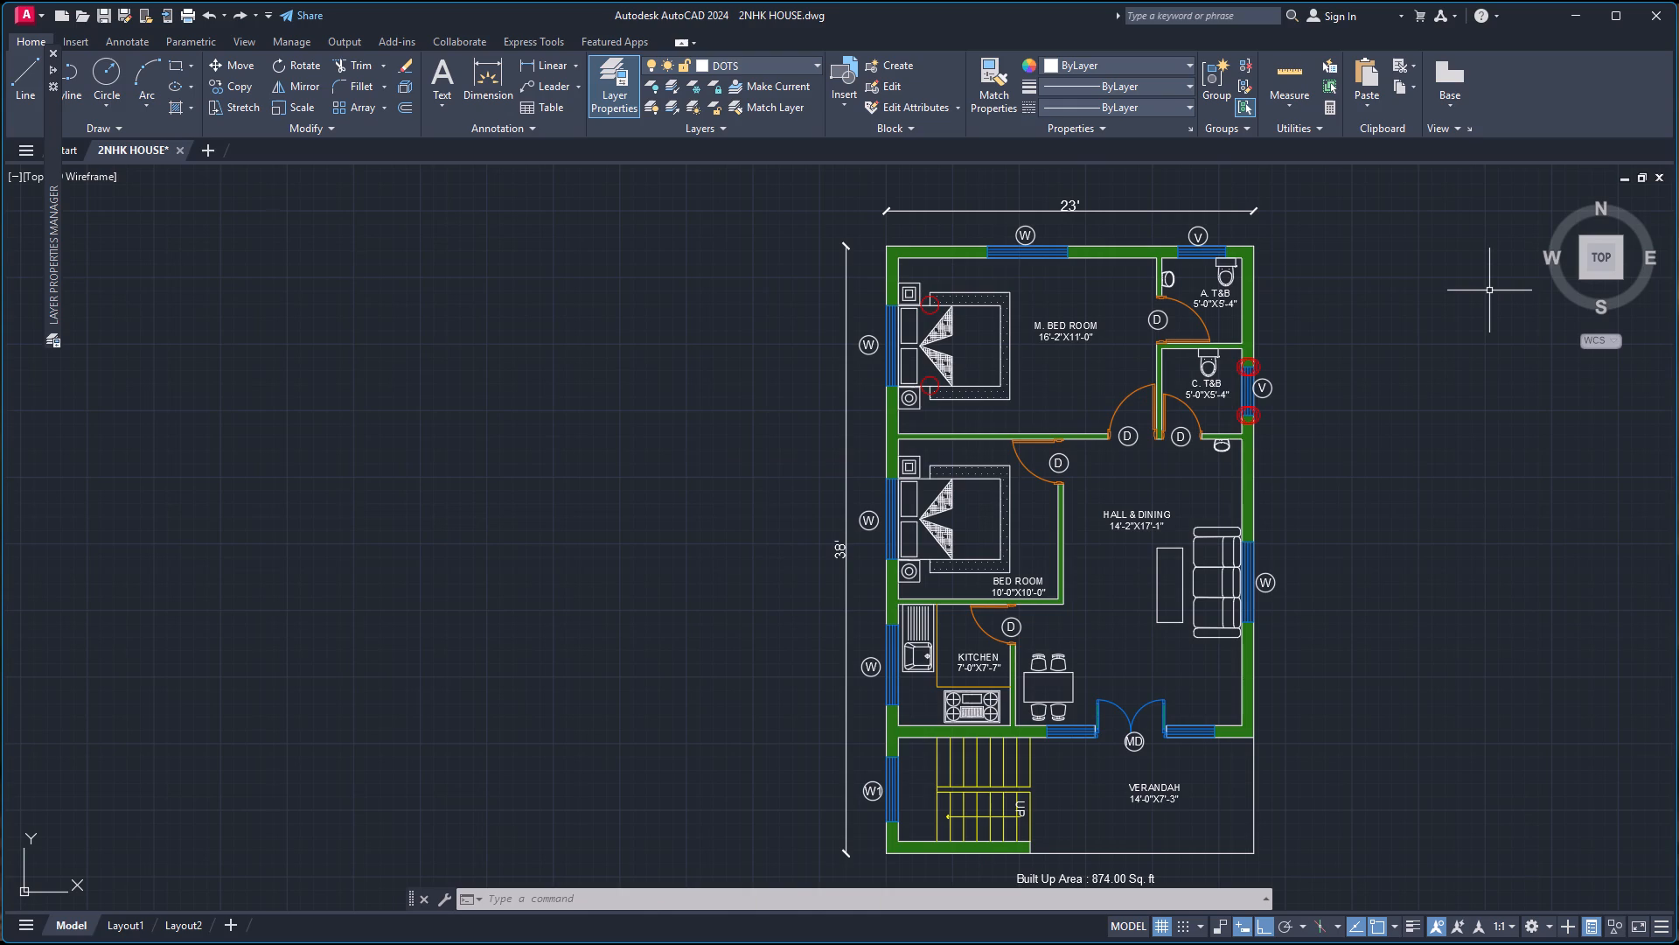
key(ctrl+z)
Examine the circled points where the C. T&B ventilator lines meet the outer wall.
scroll(1374, 375, down, 2)
scroll(1326, 400, up, 3)
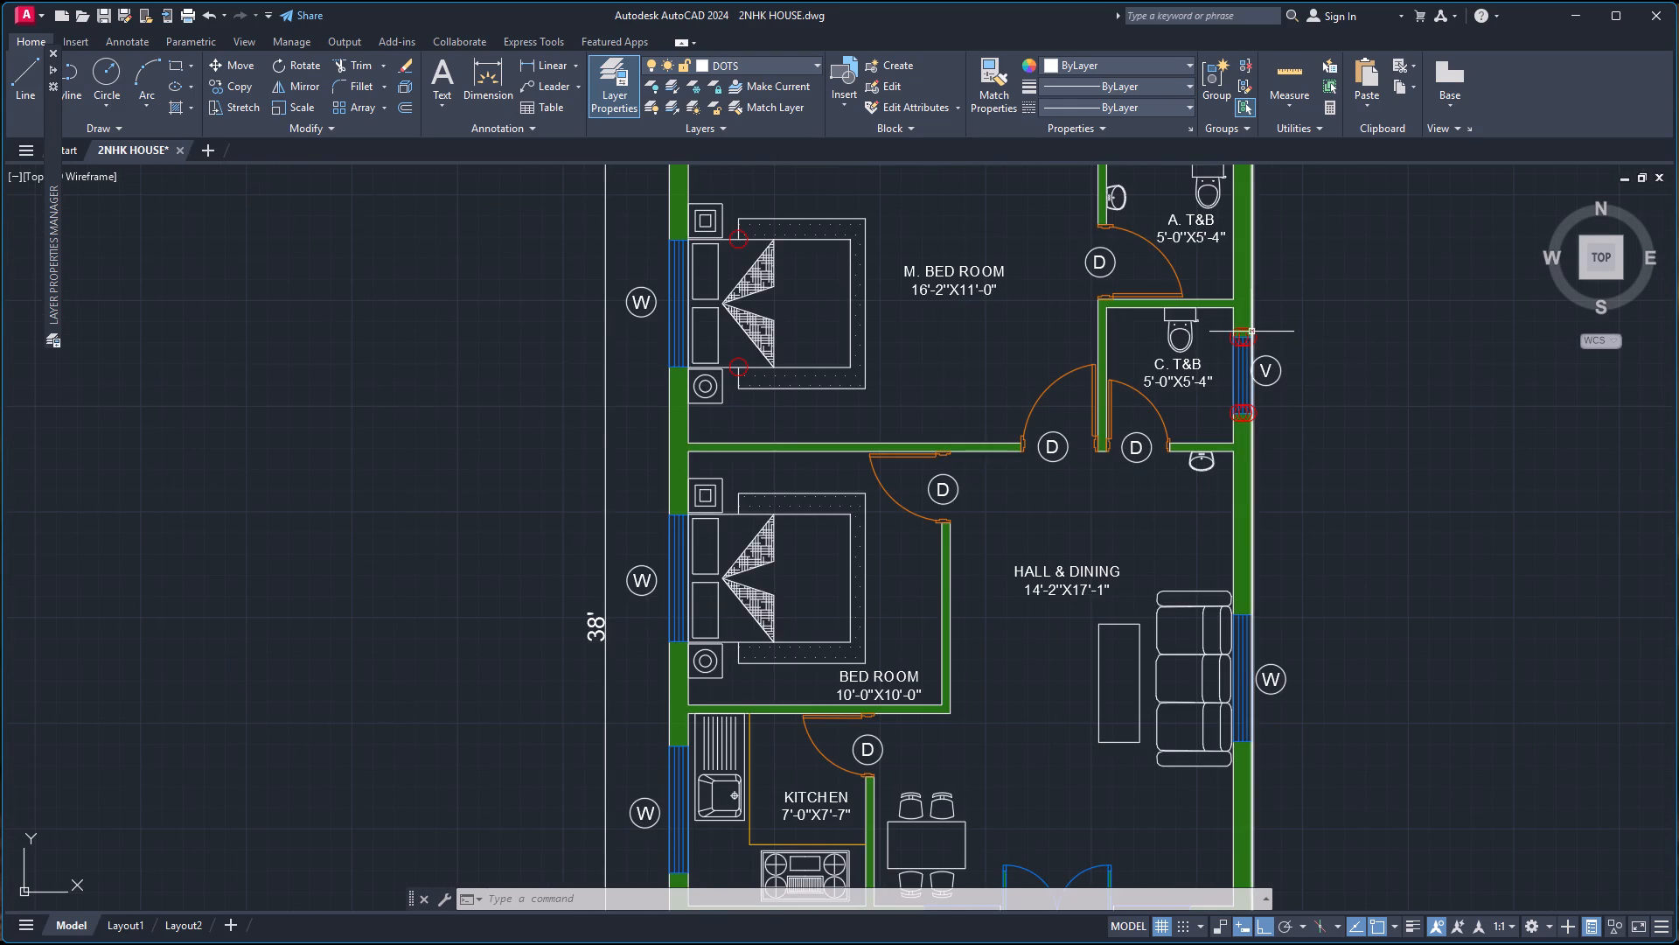
scroll(1251, 333, up, 5)
scroll(1151, 379, up, 4)
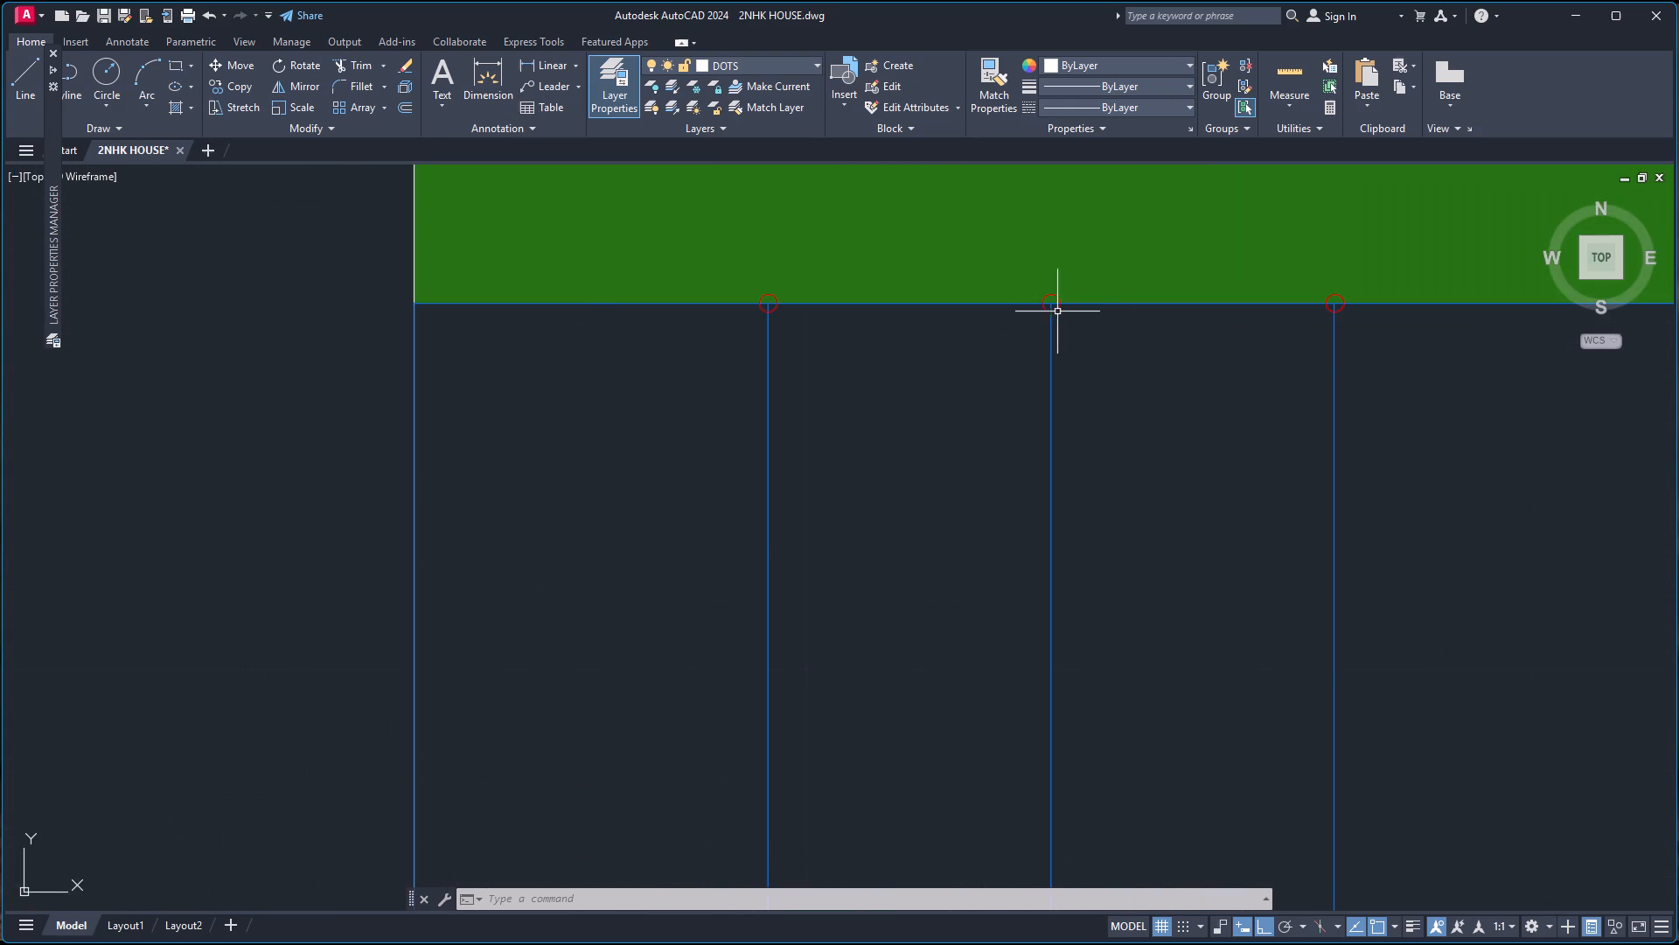
scroll(1055, 304, up, 7)
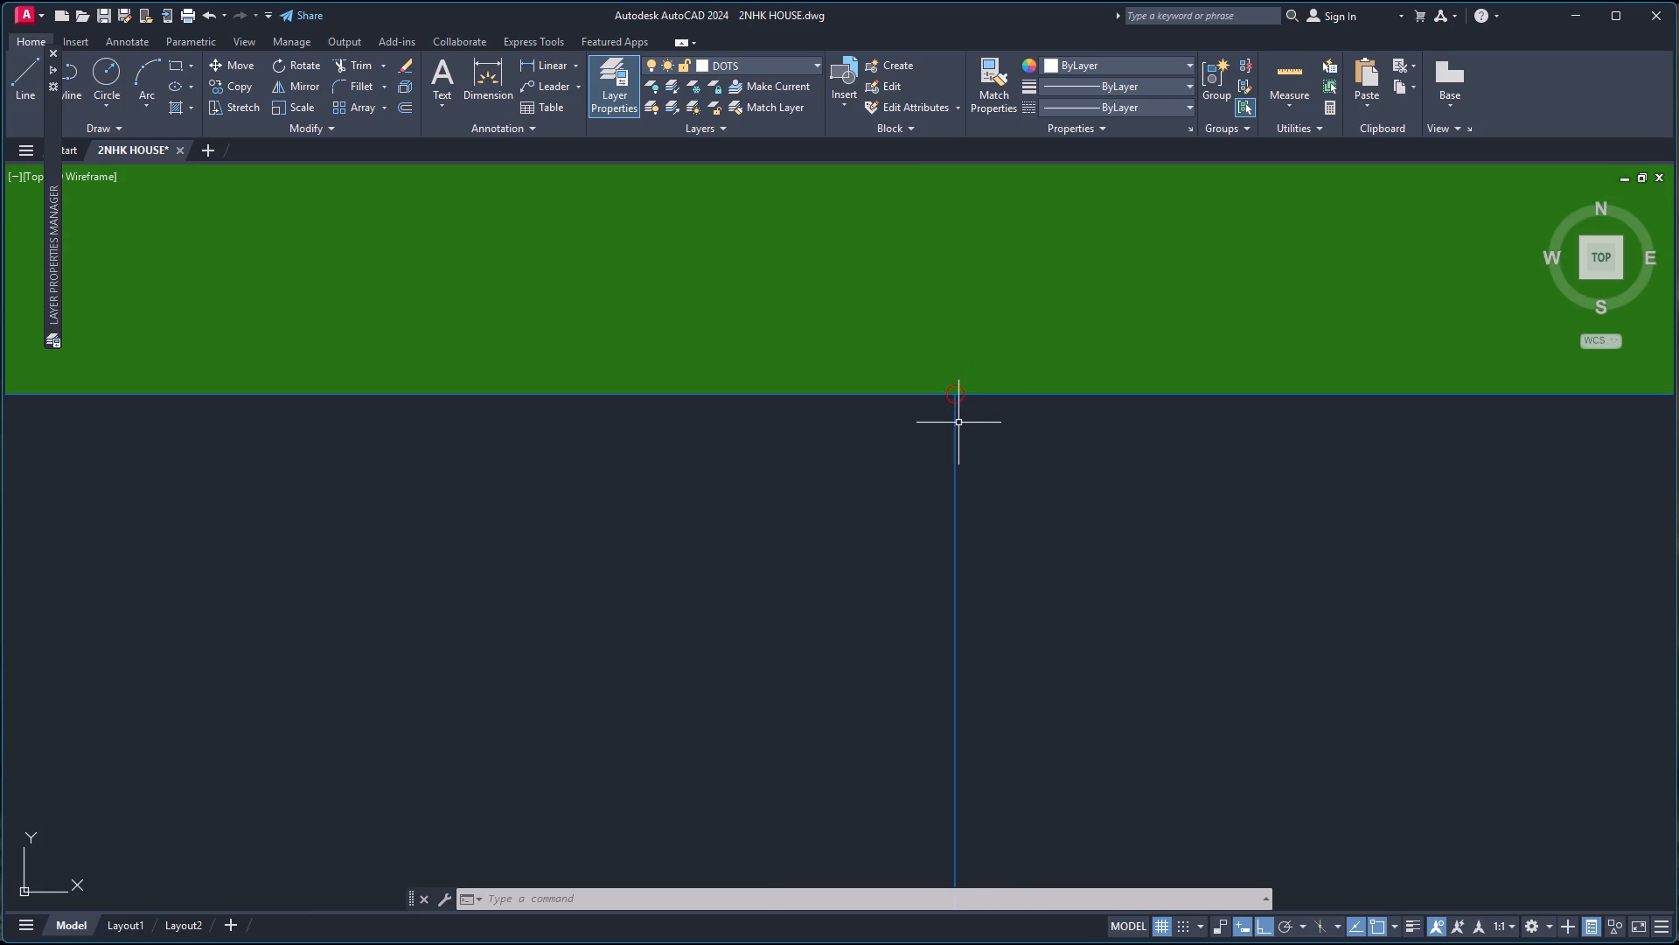
scroll(965, 412, down, 3)
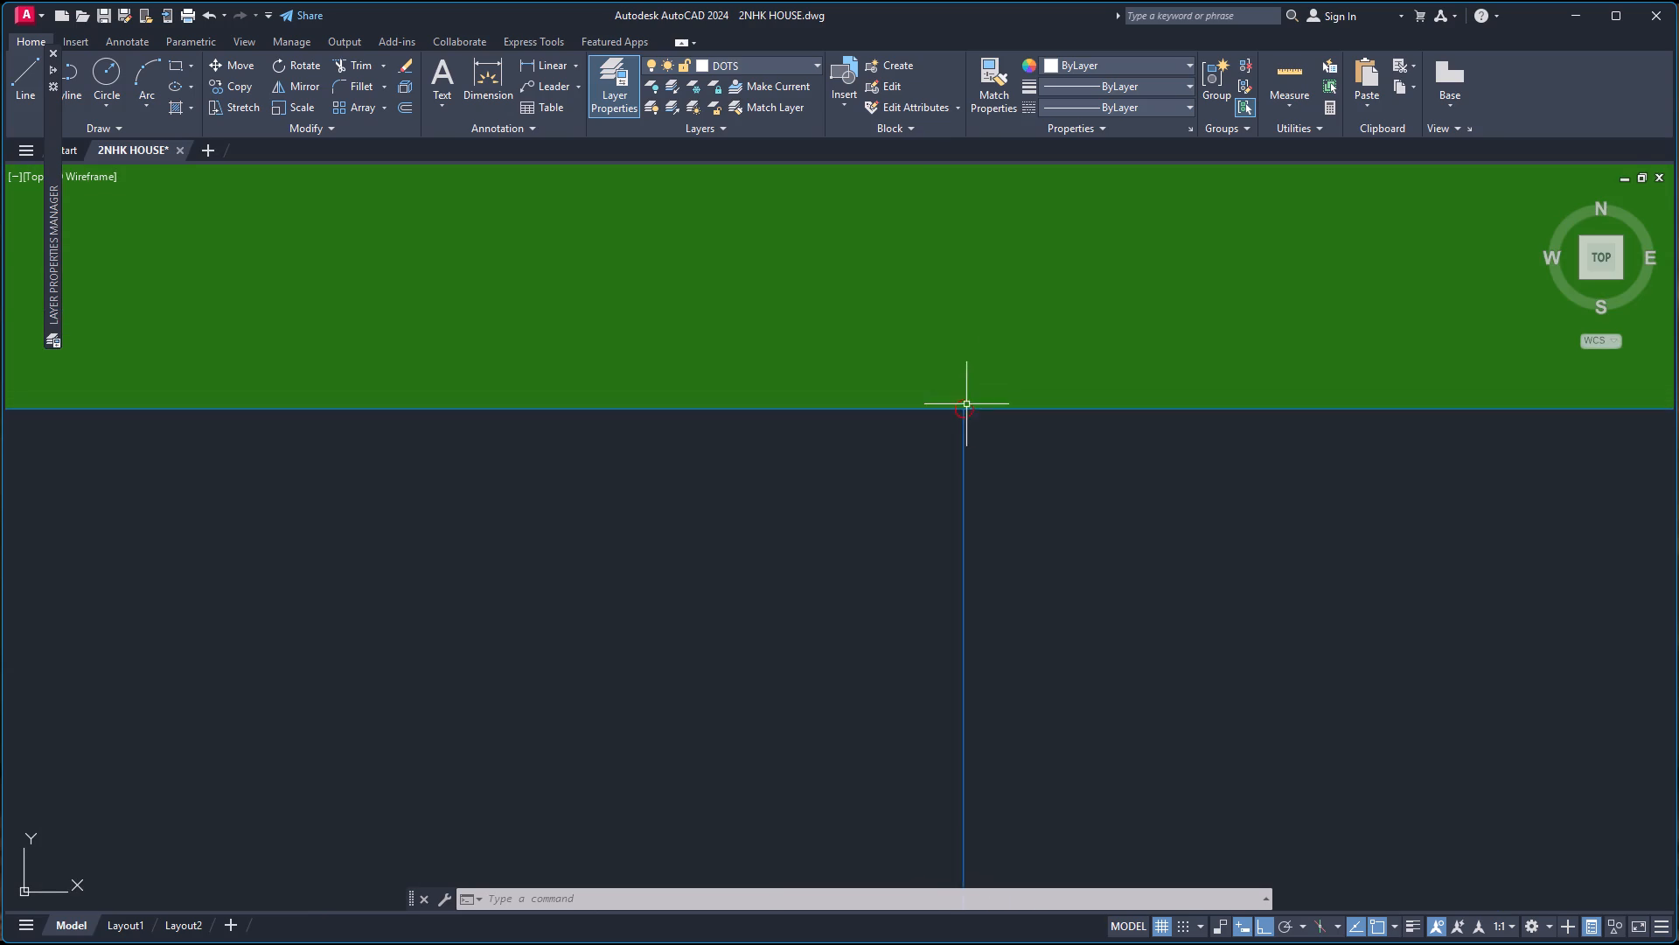
scroll(971, 384, down, 16)
scroll(959, 334, up, 3)
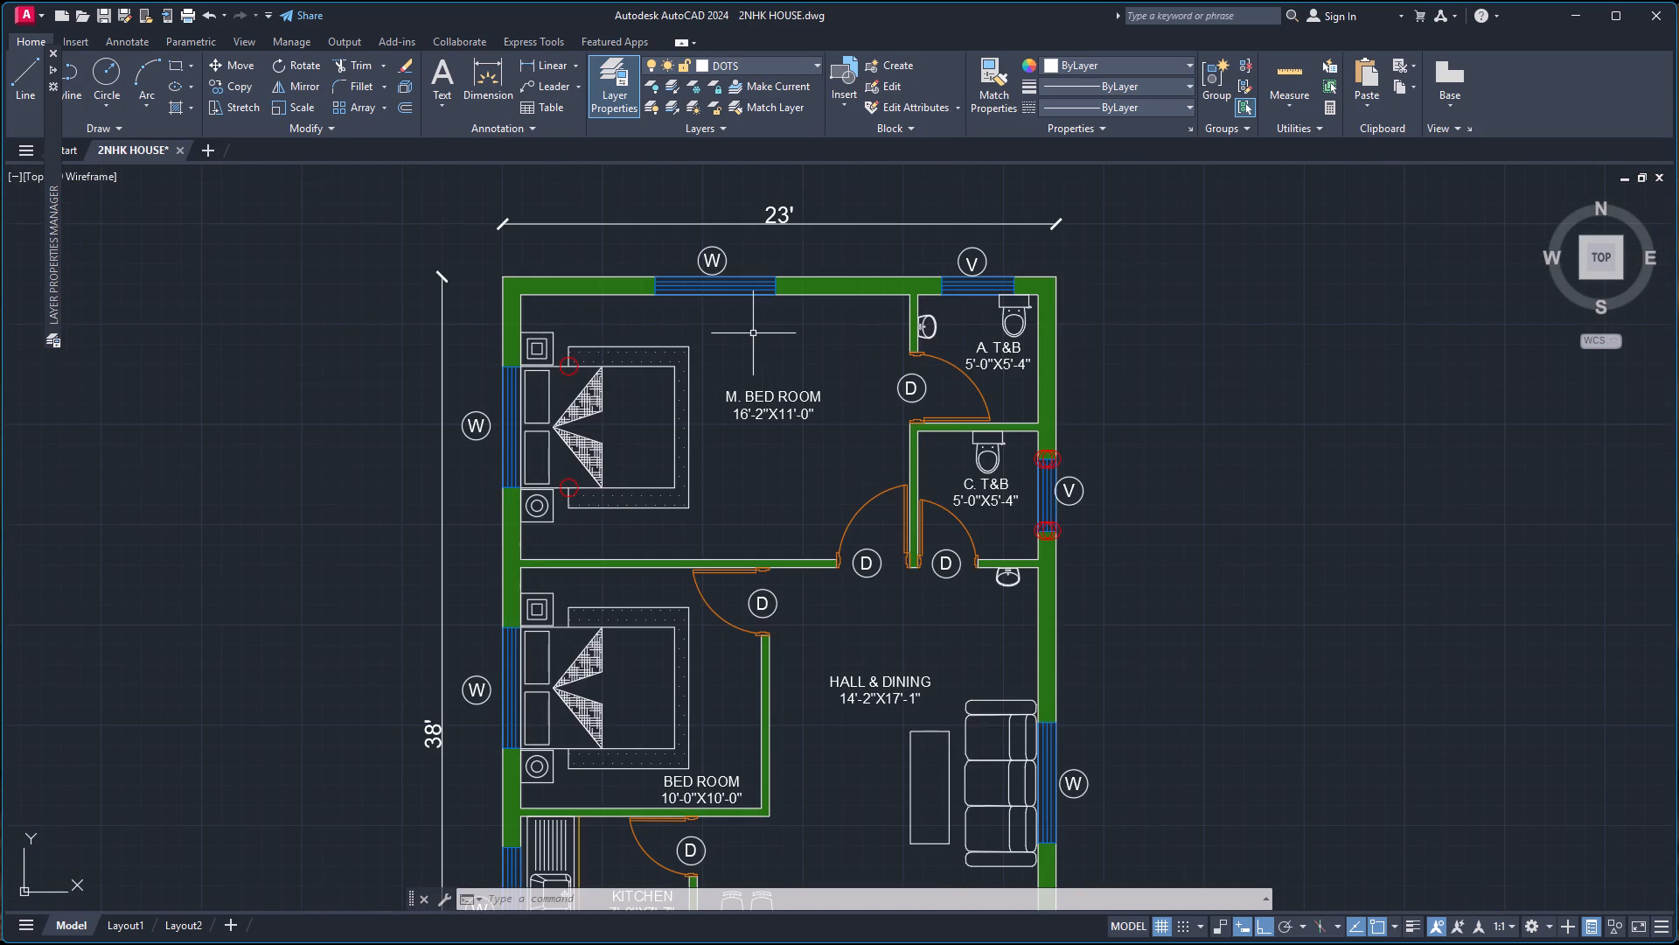
scroll(750, 333, down, 2)
Make A-Glaz the current layer and delete the DOTS layer.
text(plo)
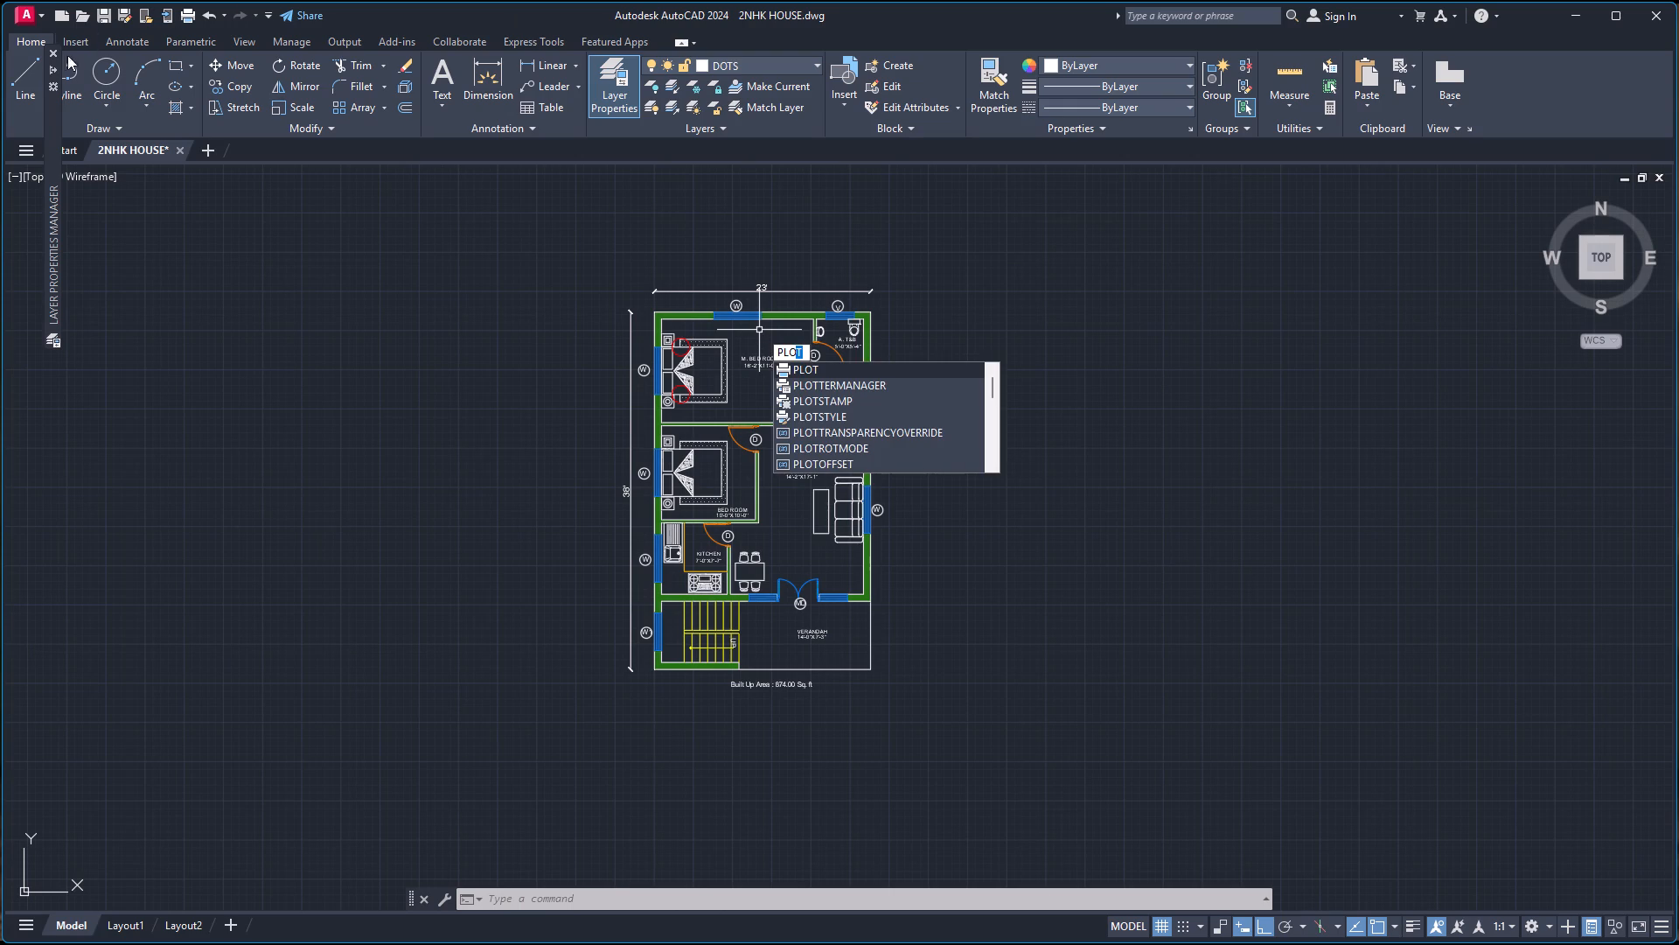
click(49, 69)
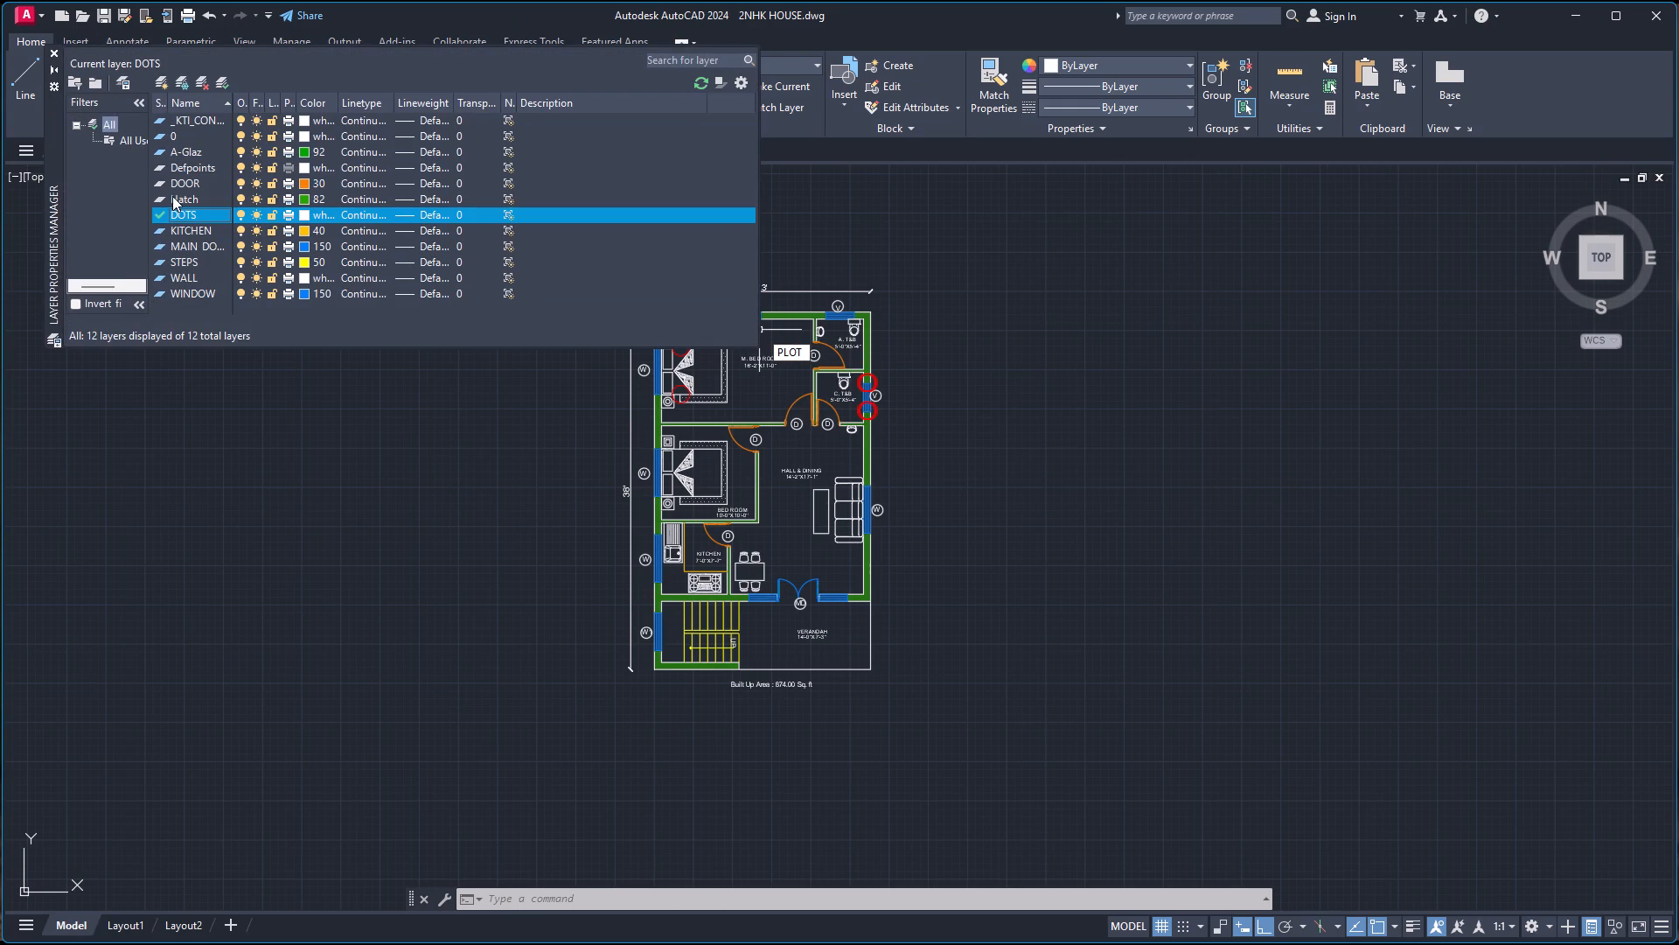
double_click(193, 151)
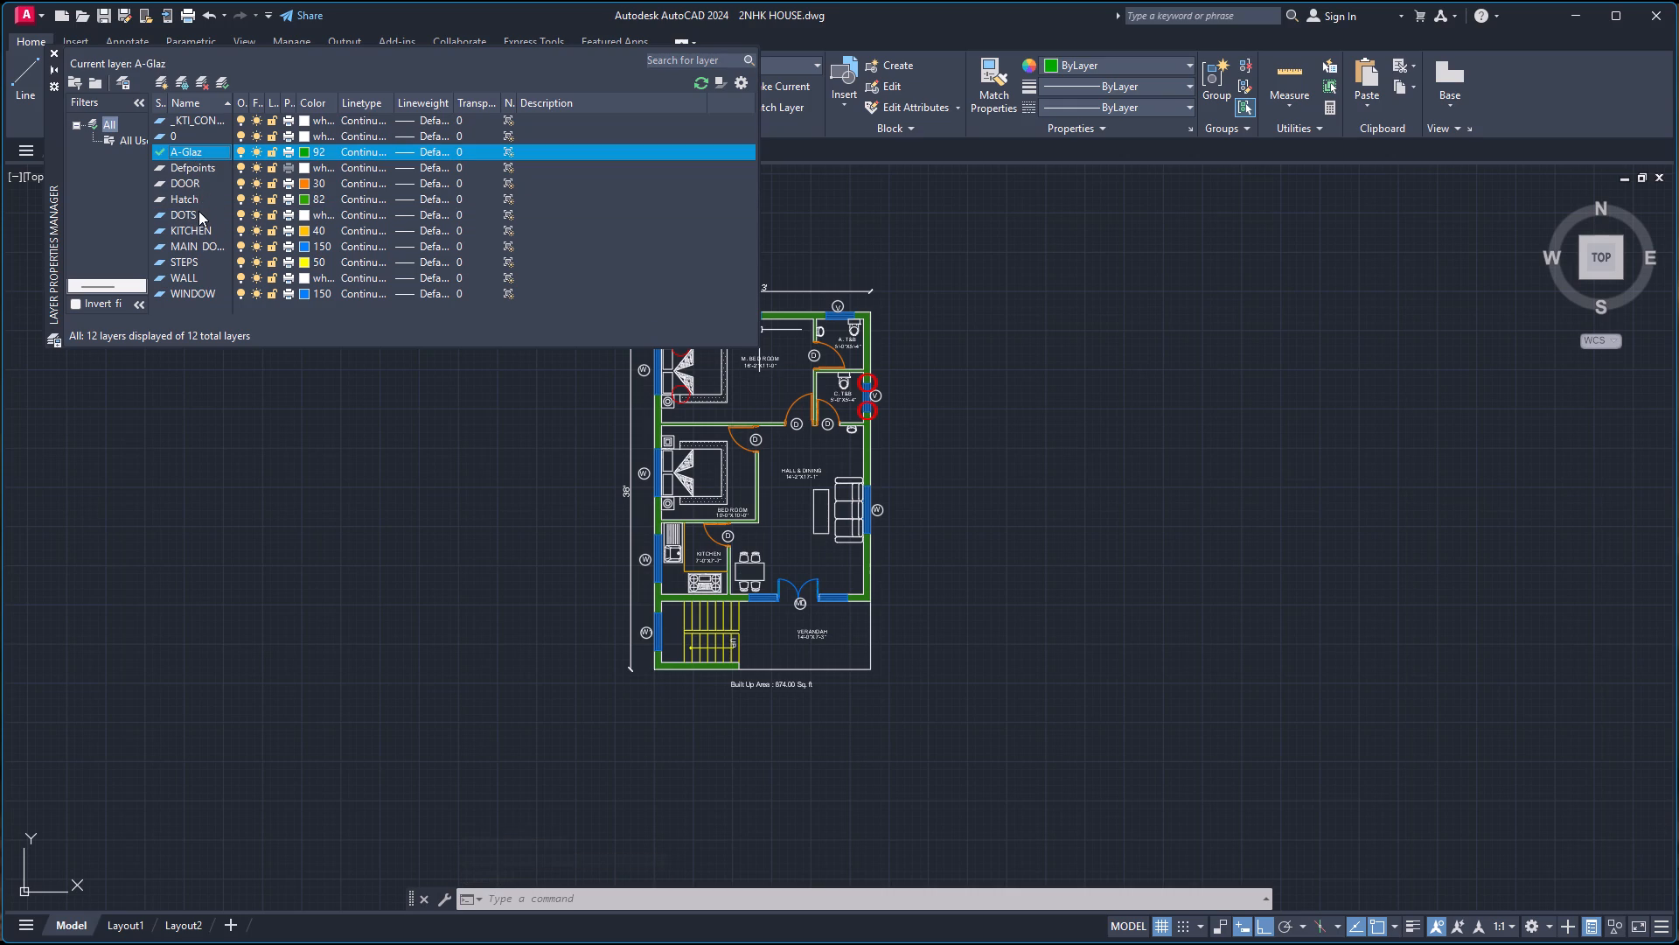
click(197, 216)
right_click(197, 216)
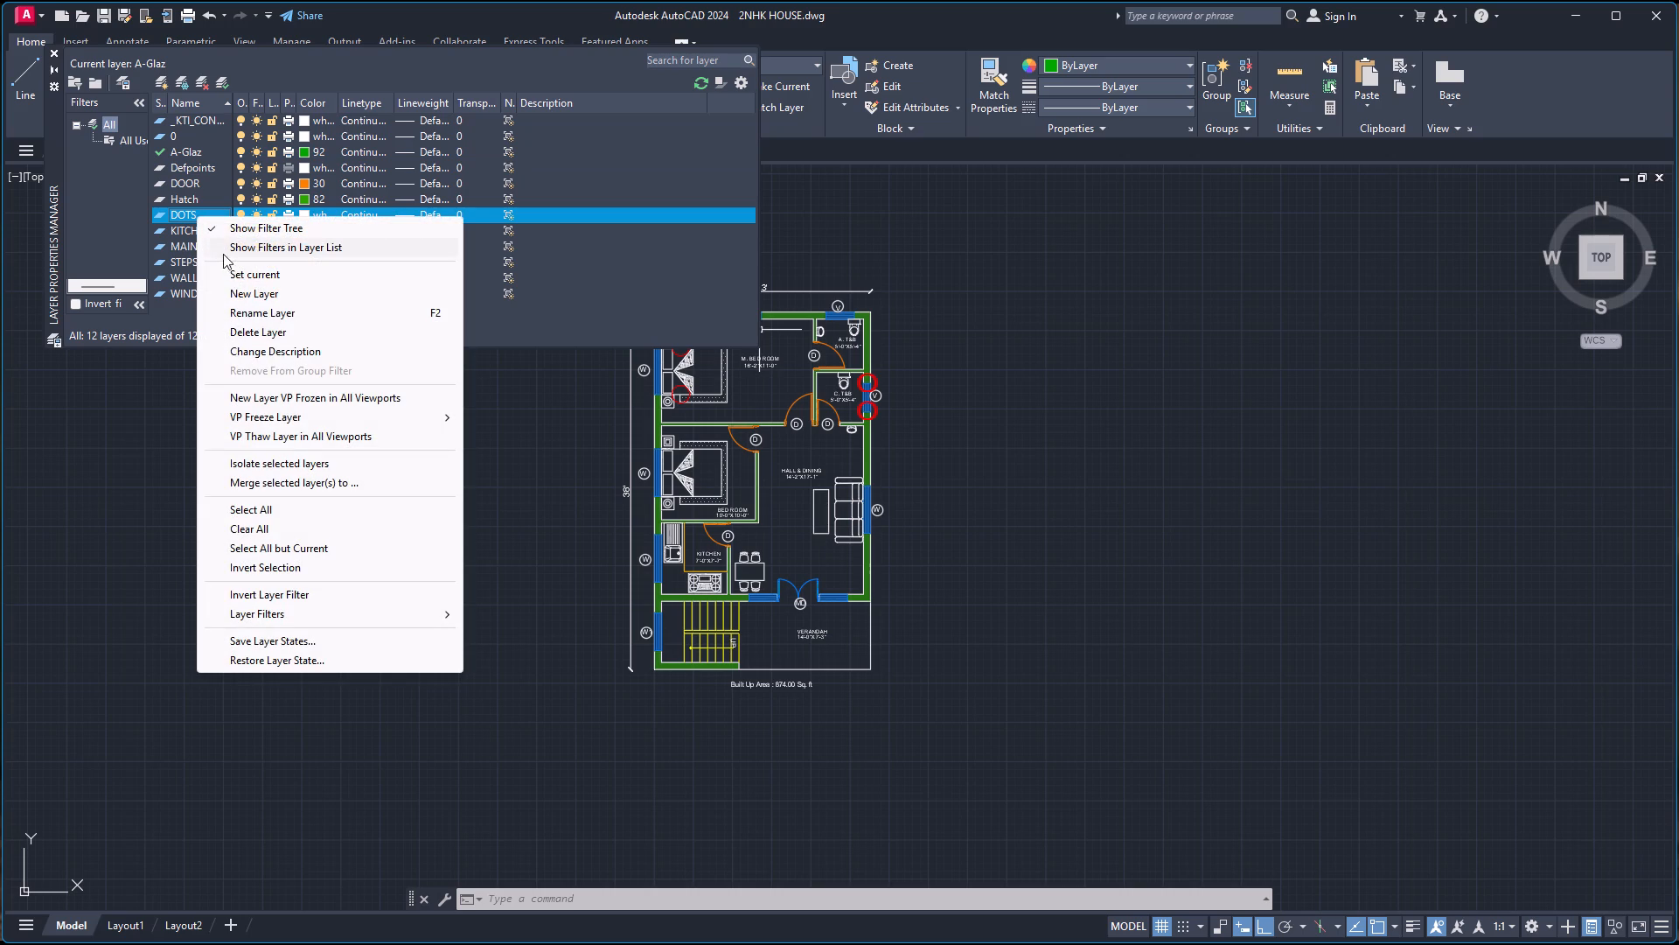
click(256, 334)
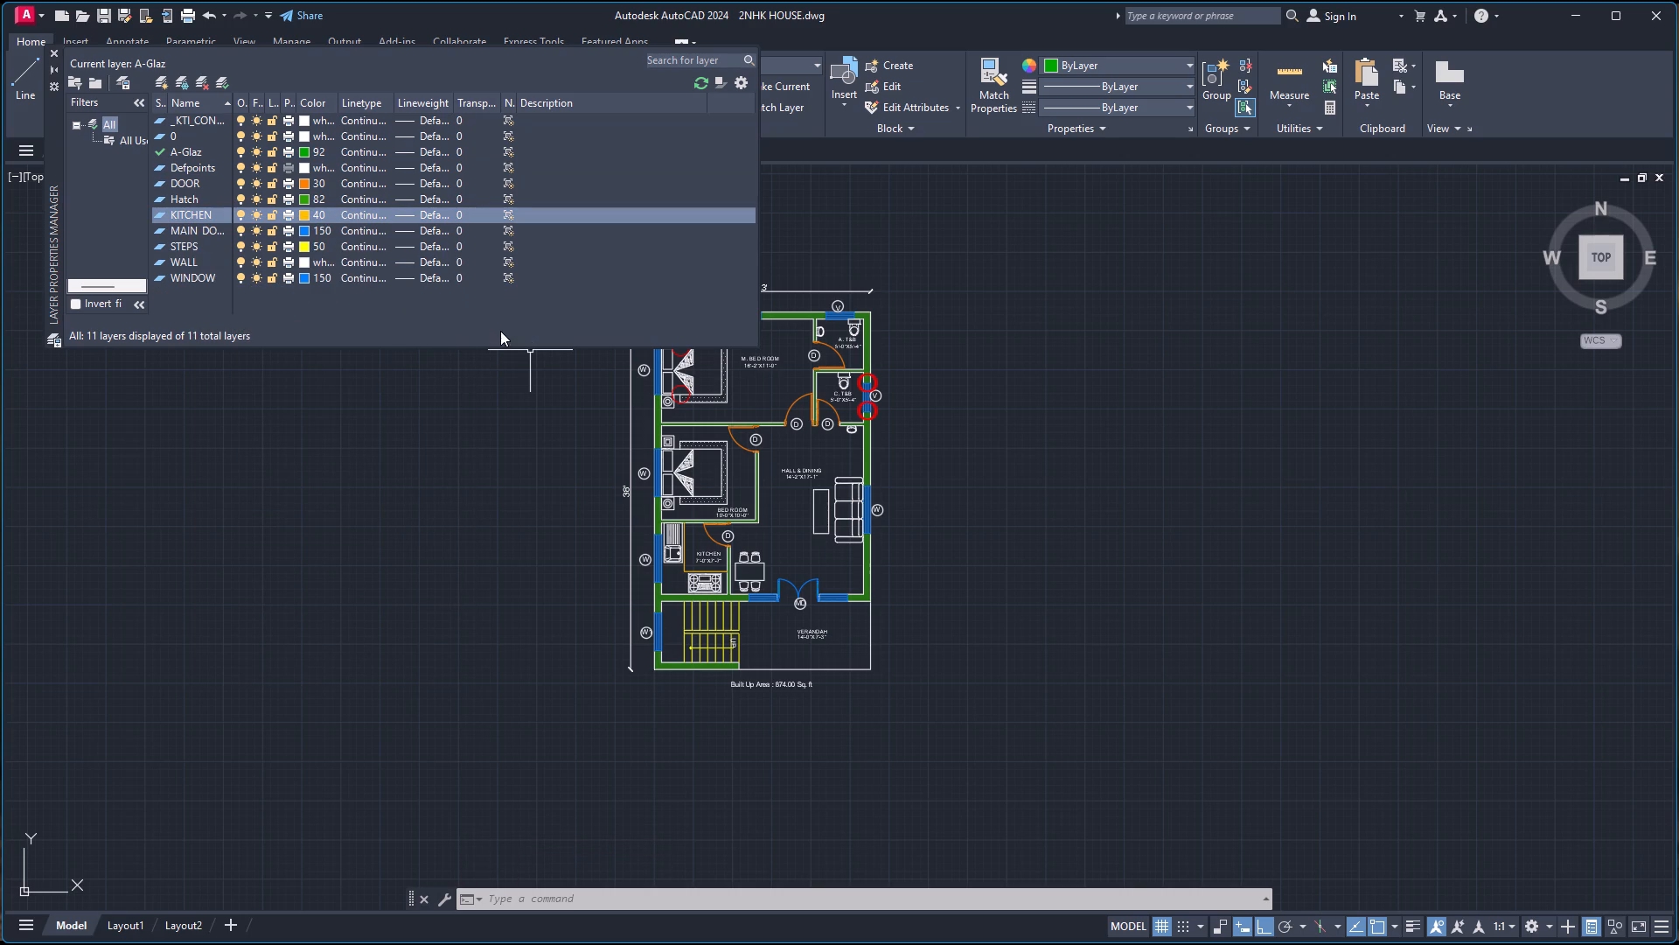
click(283, 516)
click(406, 493)
key(Escape)
Open the plot setup and preview the whole plan on the A3 portrait sheet.
text(plot)
key(Return)
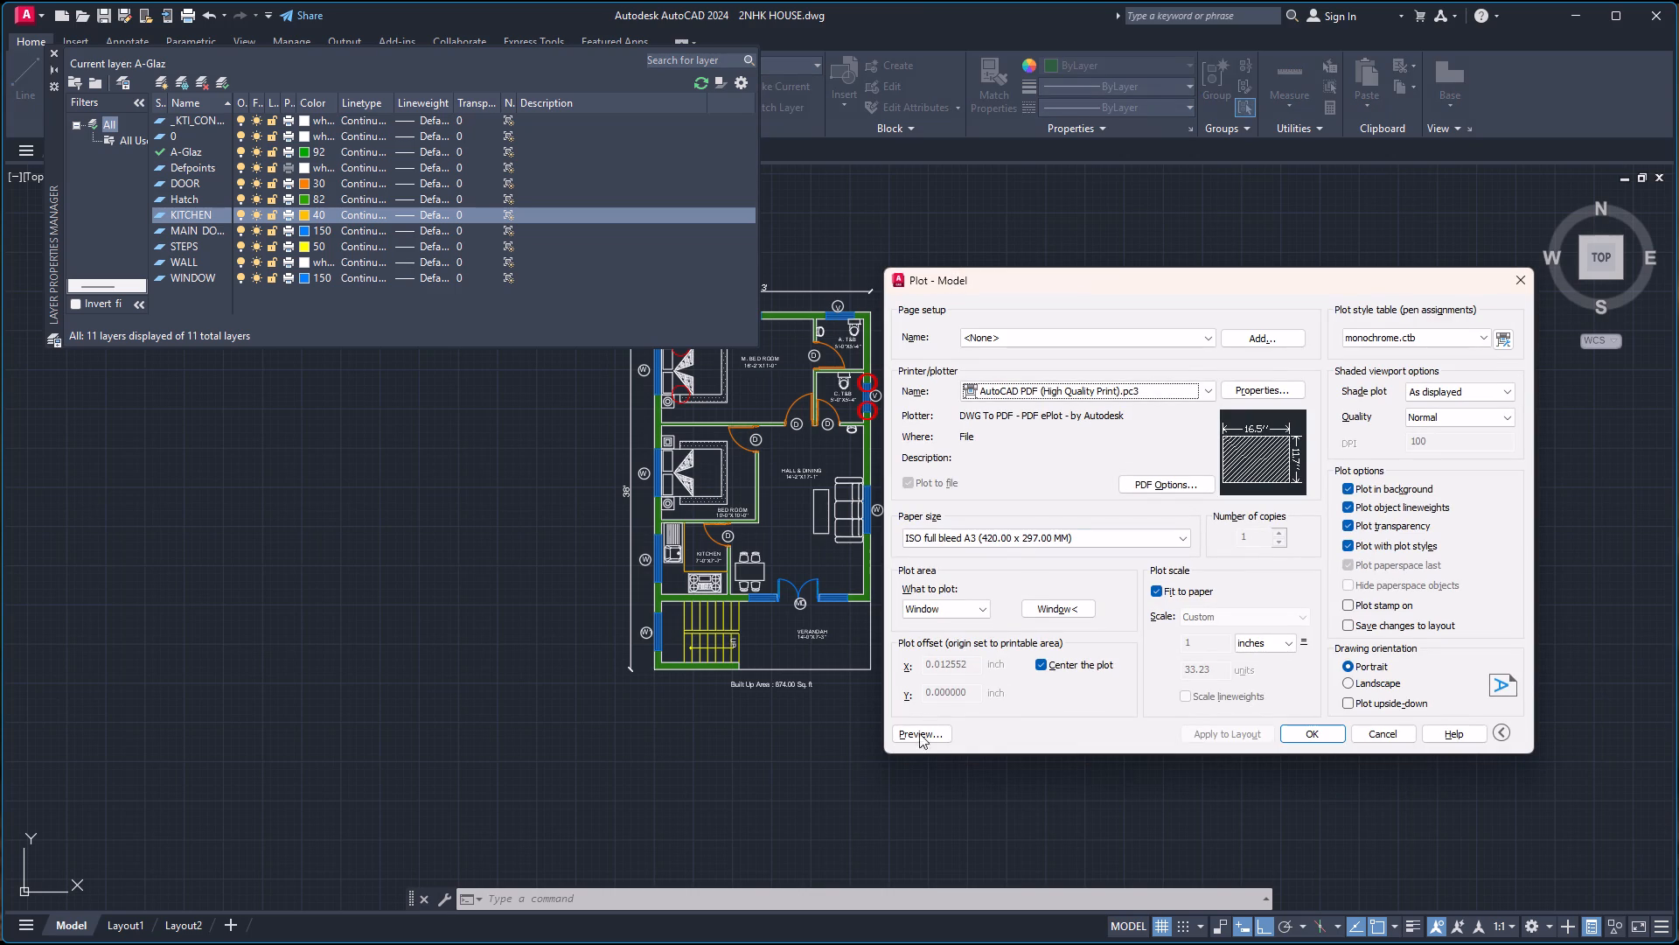
click(915, 739)
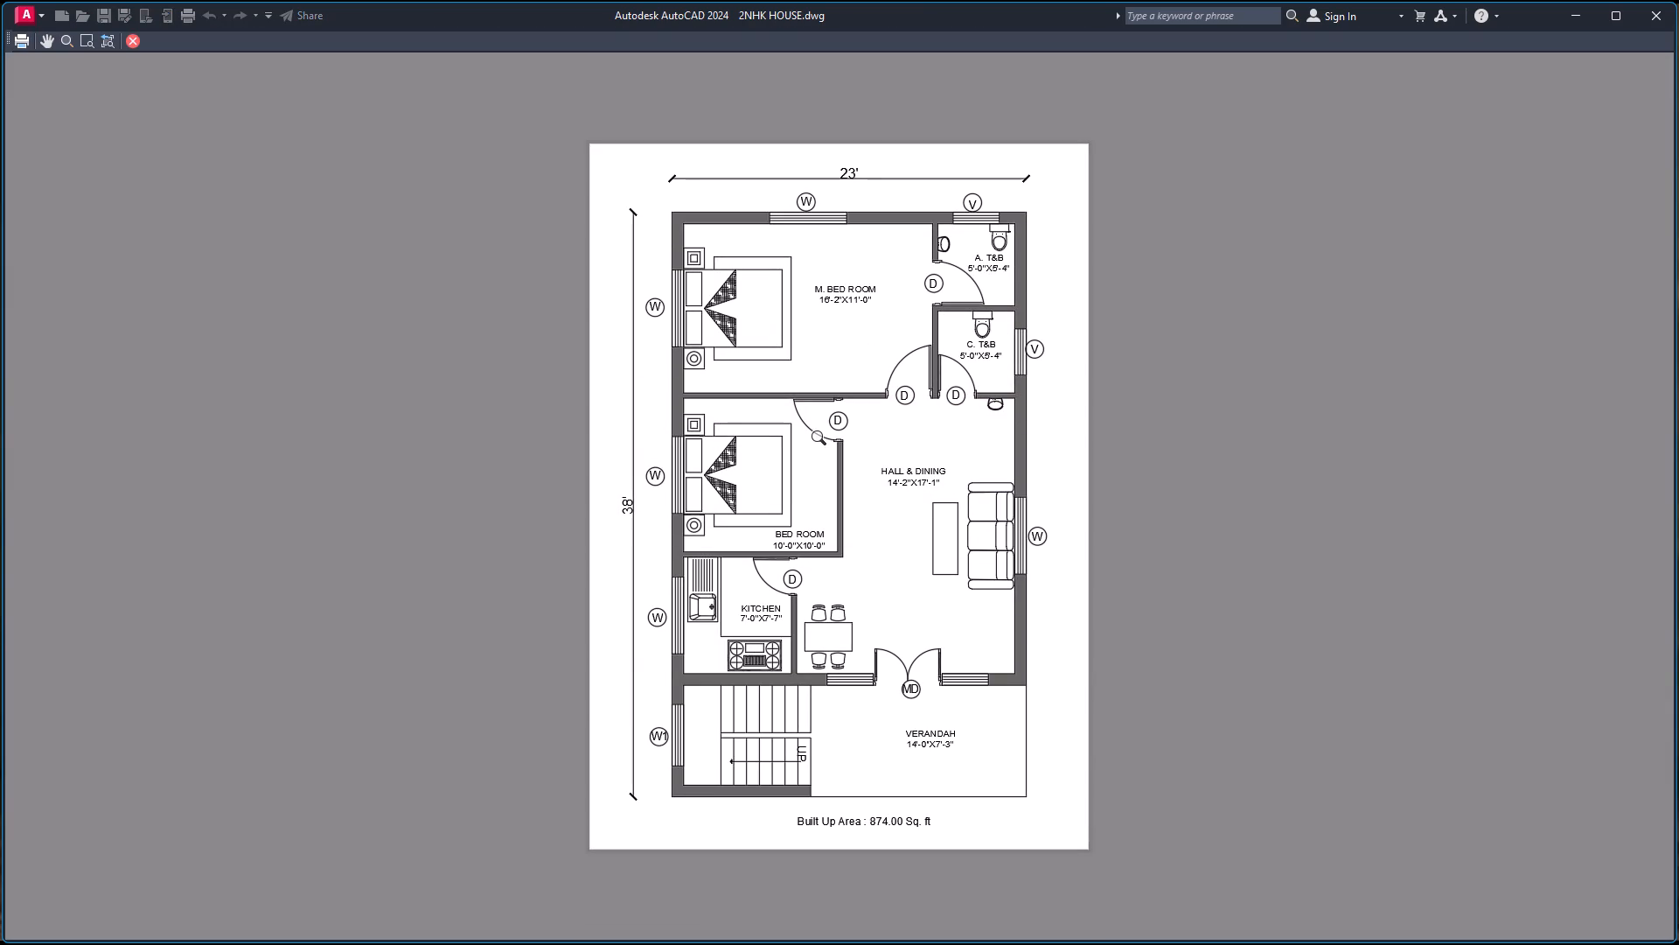
click(136, 40)
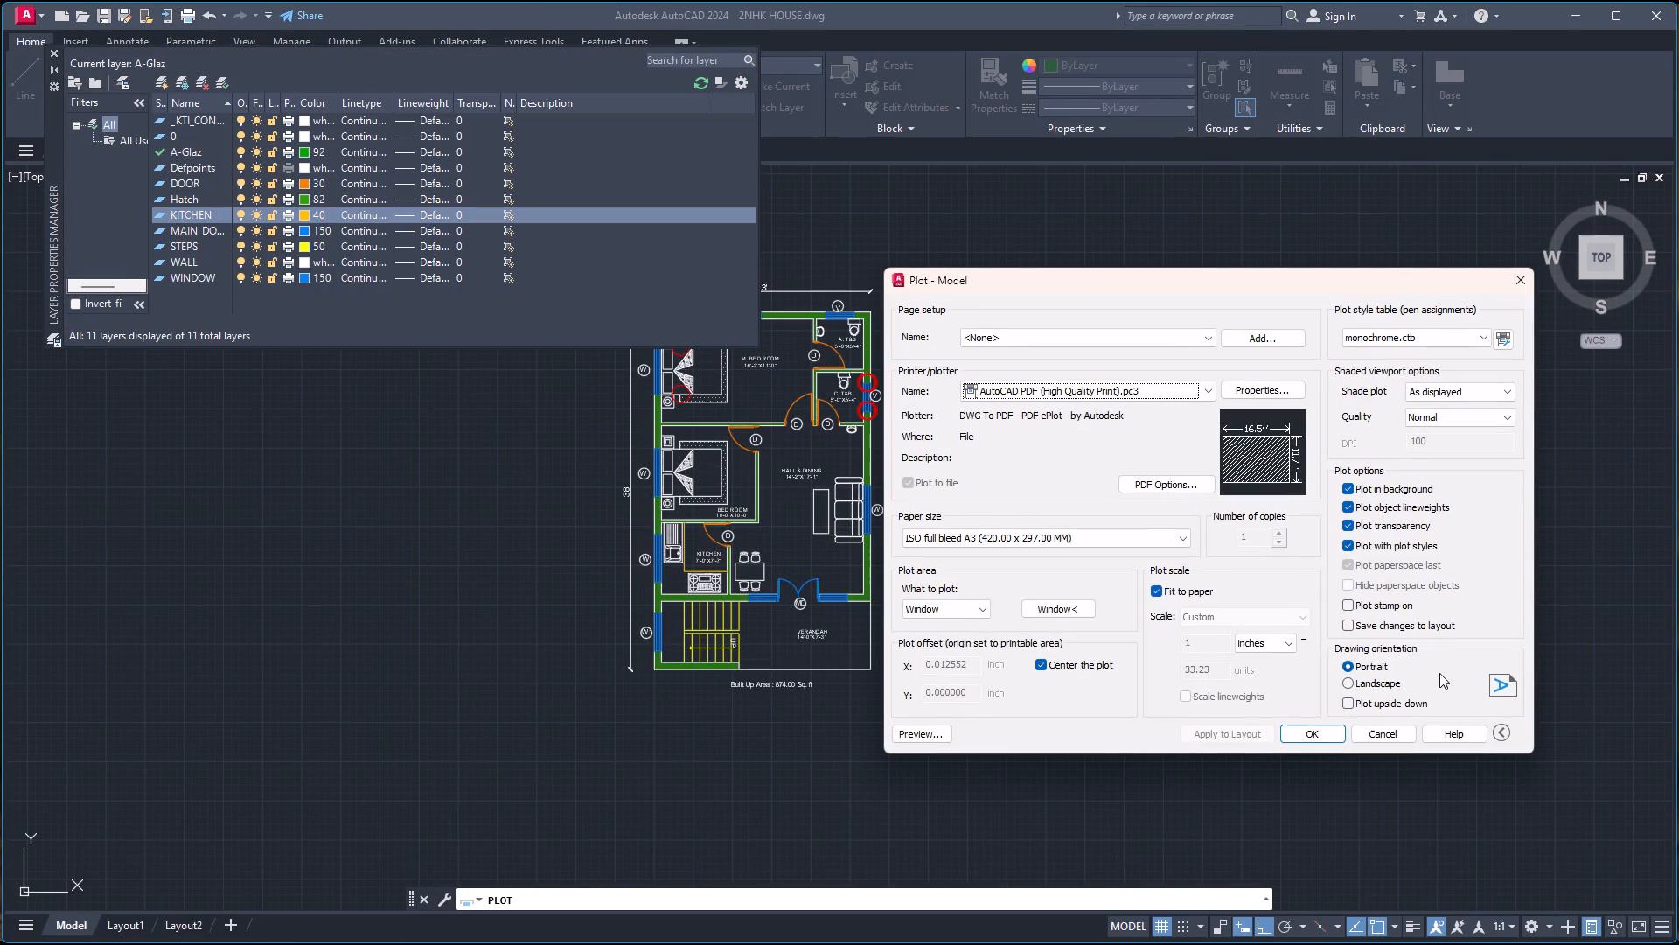
Plot the plan to PDF as 2NHK HOUSE-Model.pdf in folder 2 within FUJI Files on drive D.
click(1303, 733)
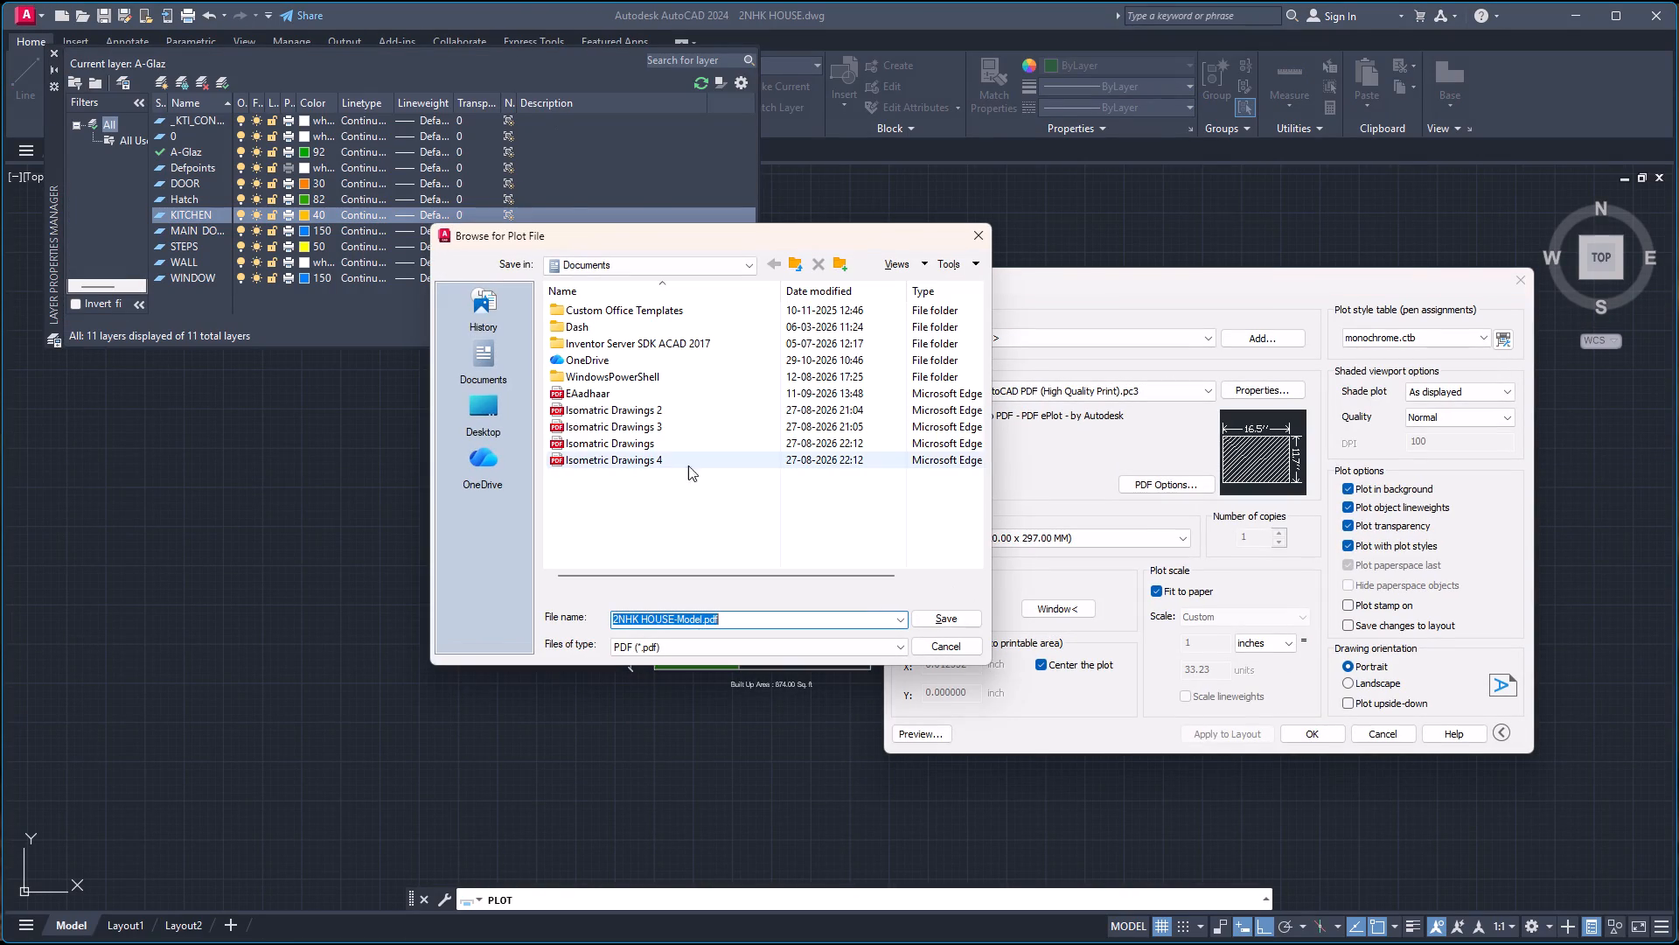
click(474, 423)
scroll(675, 424, down, 6)
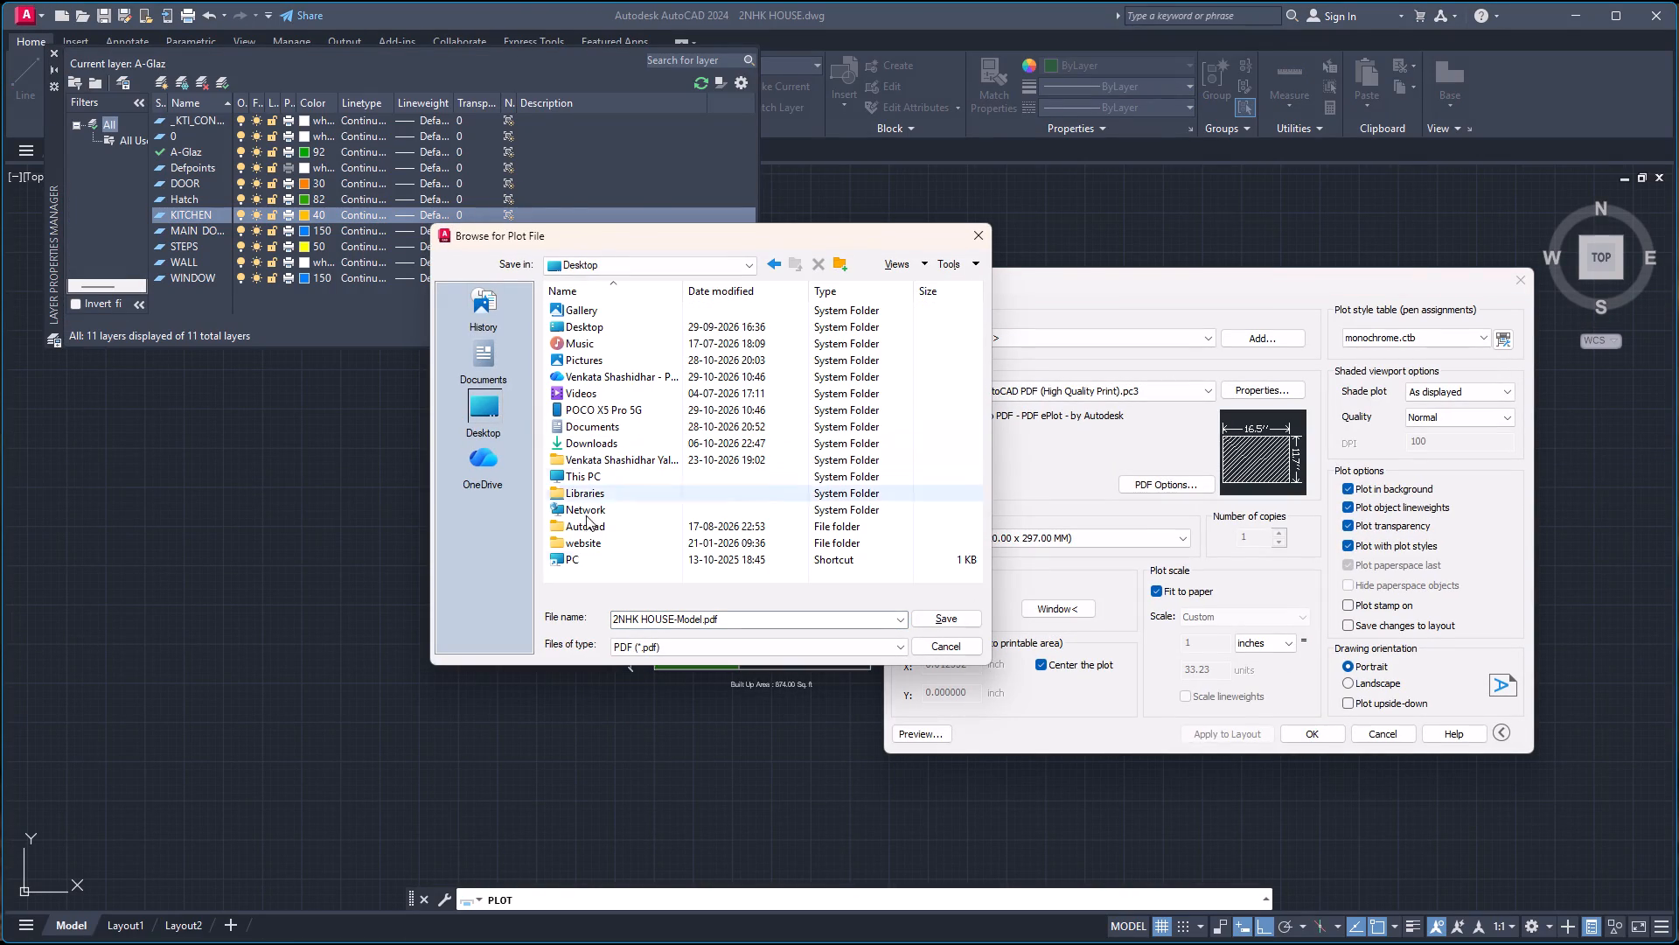
double_click(582, 556)
double_click(696, 557)
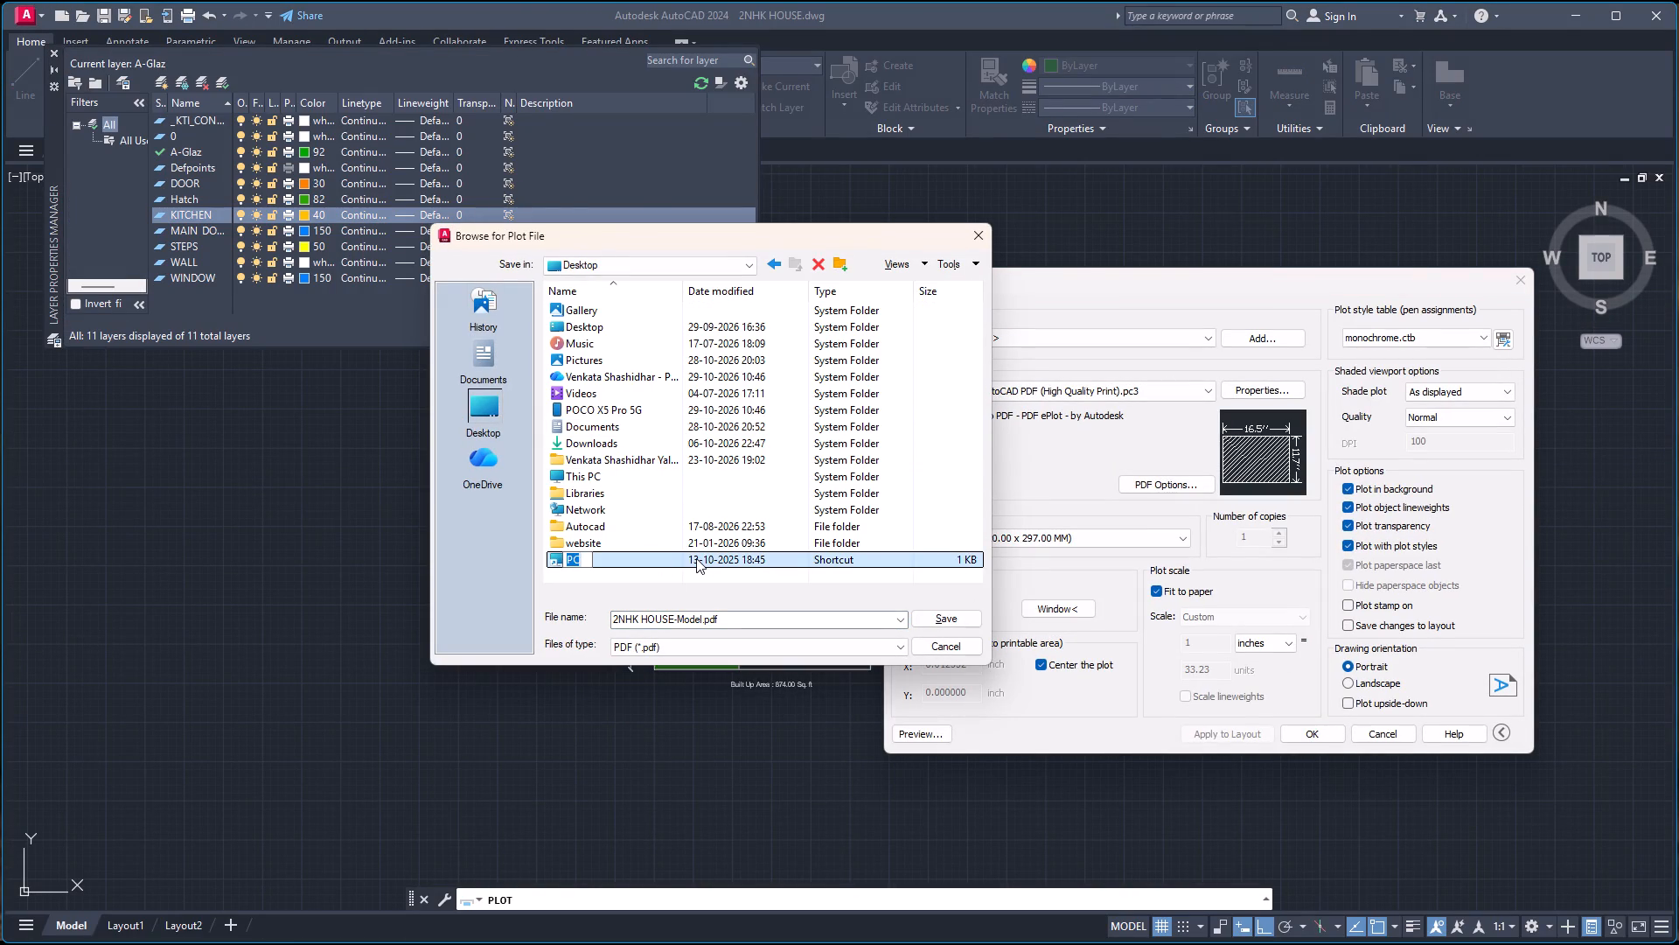
double_click(696, 558)
scroll(651, 466, down, 1)
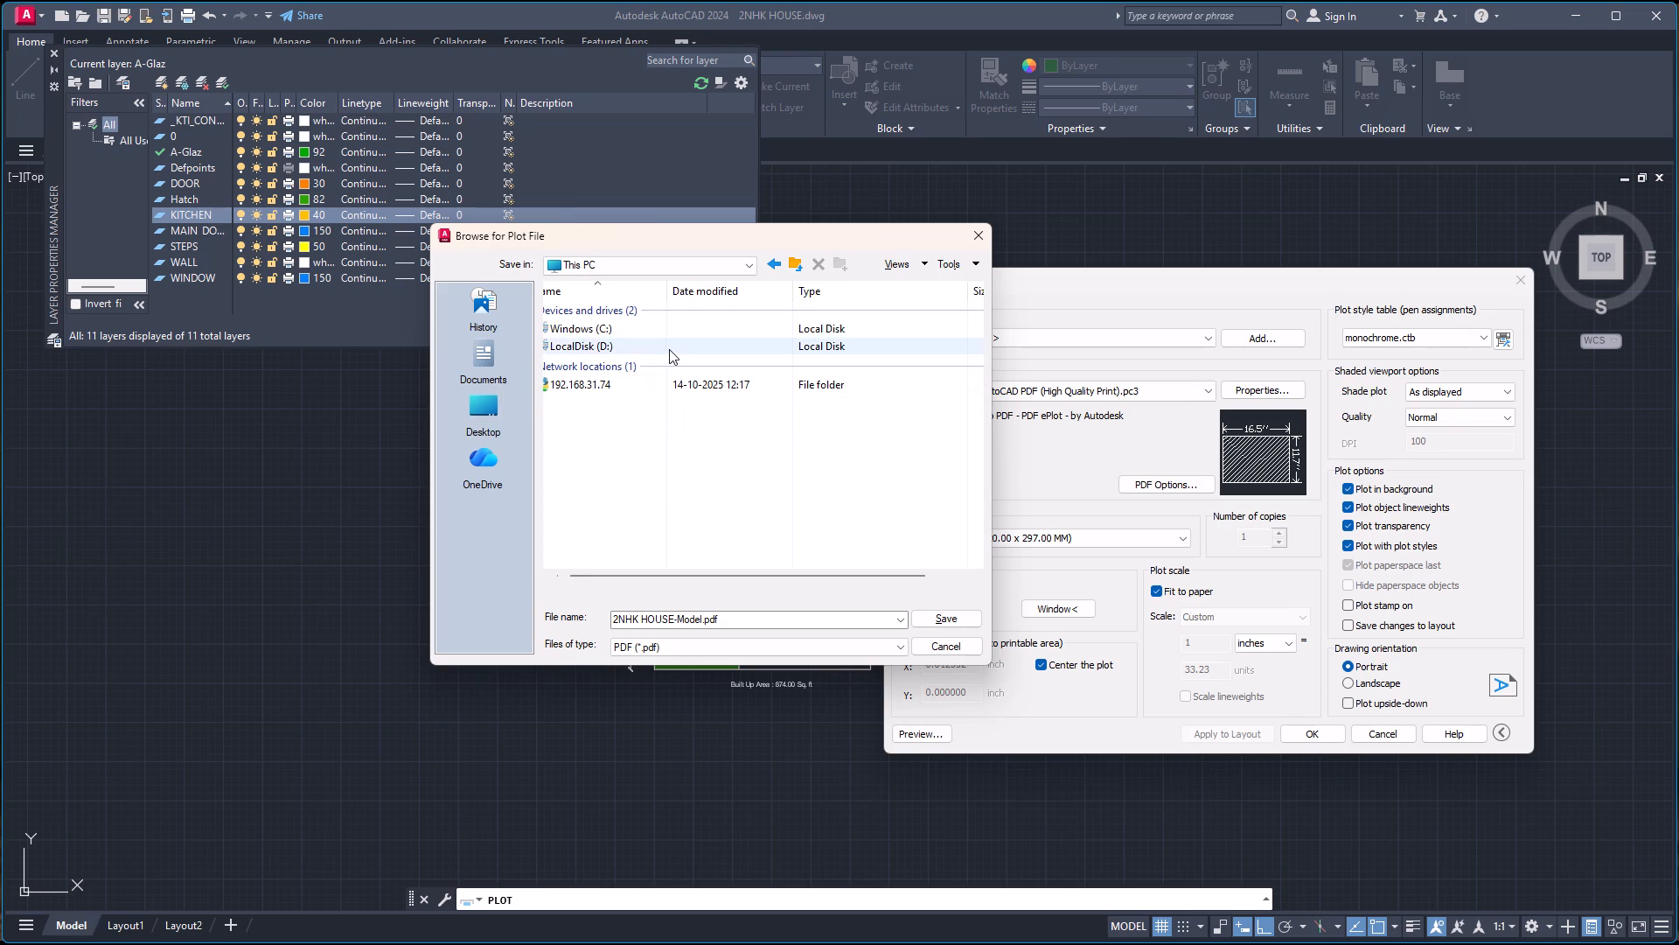
double_click(670, 349)
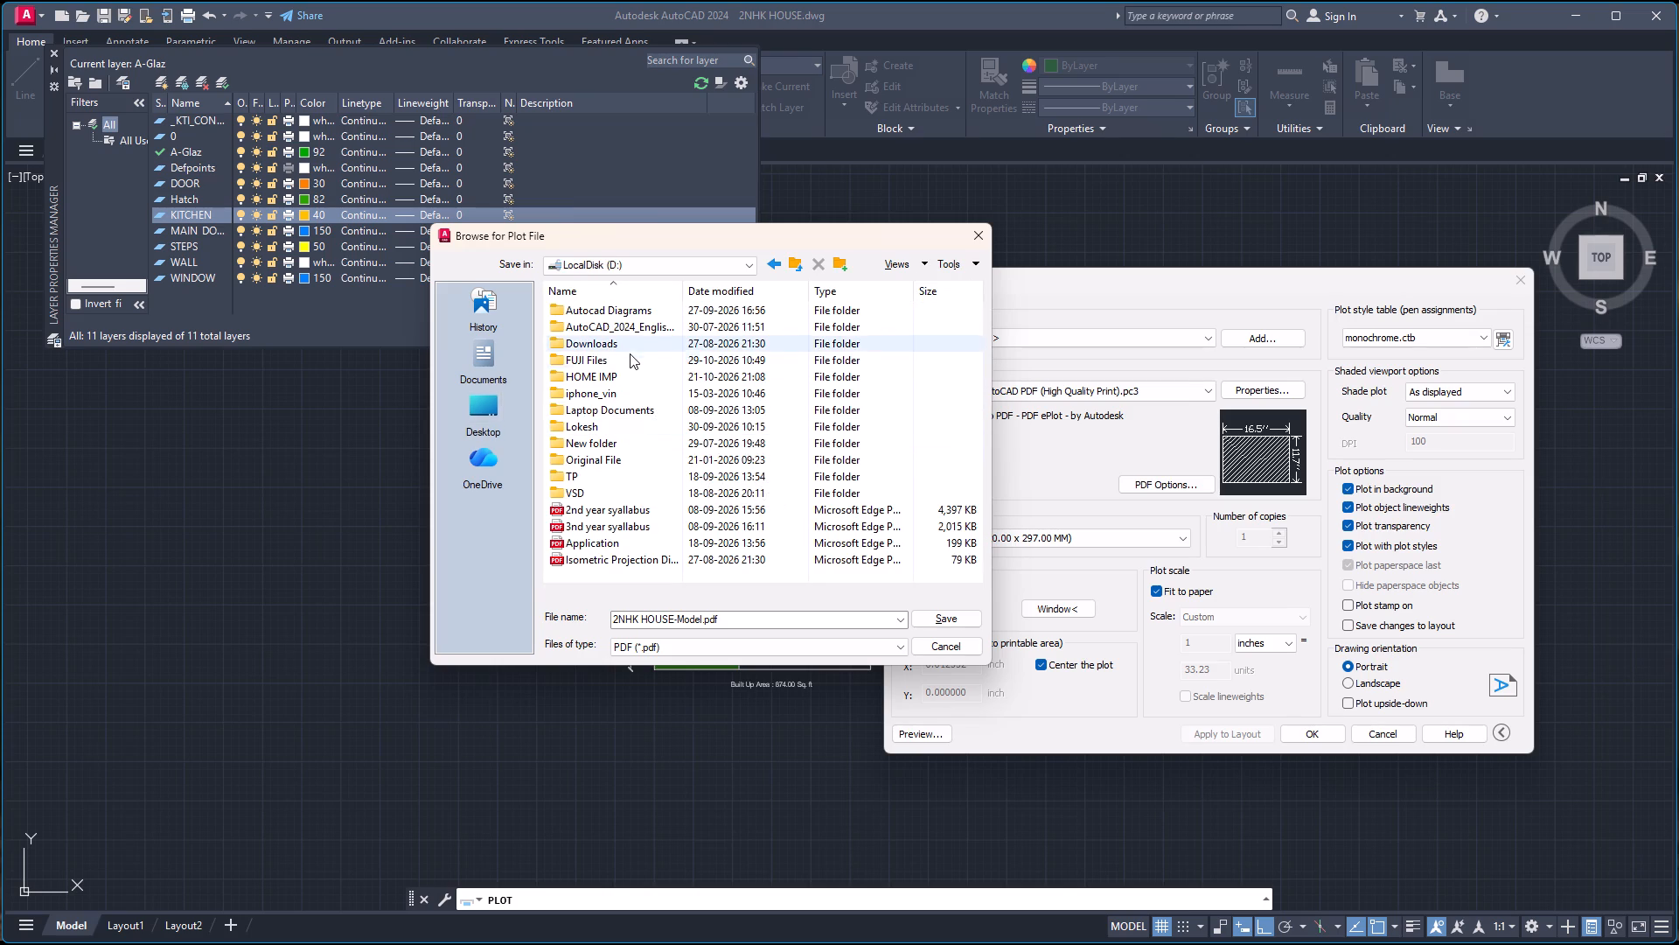
double_click(624, 361)
scroll(625, 473, down, 7)
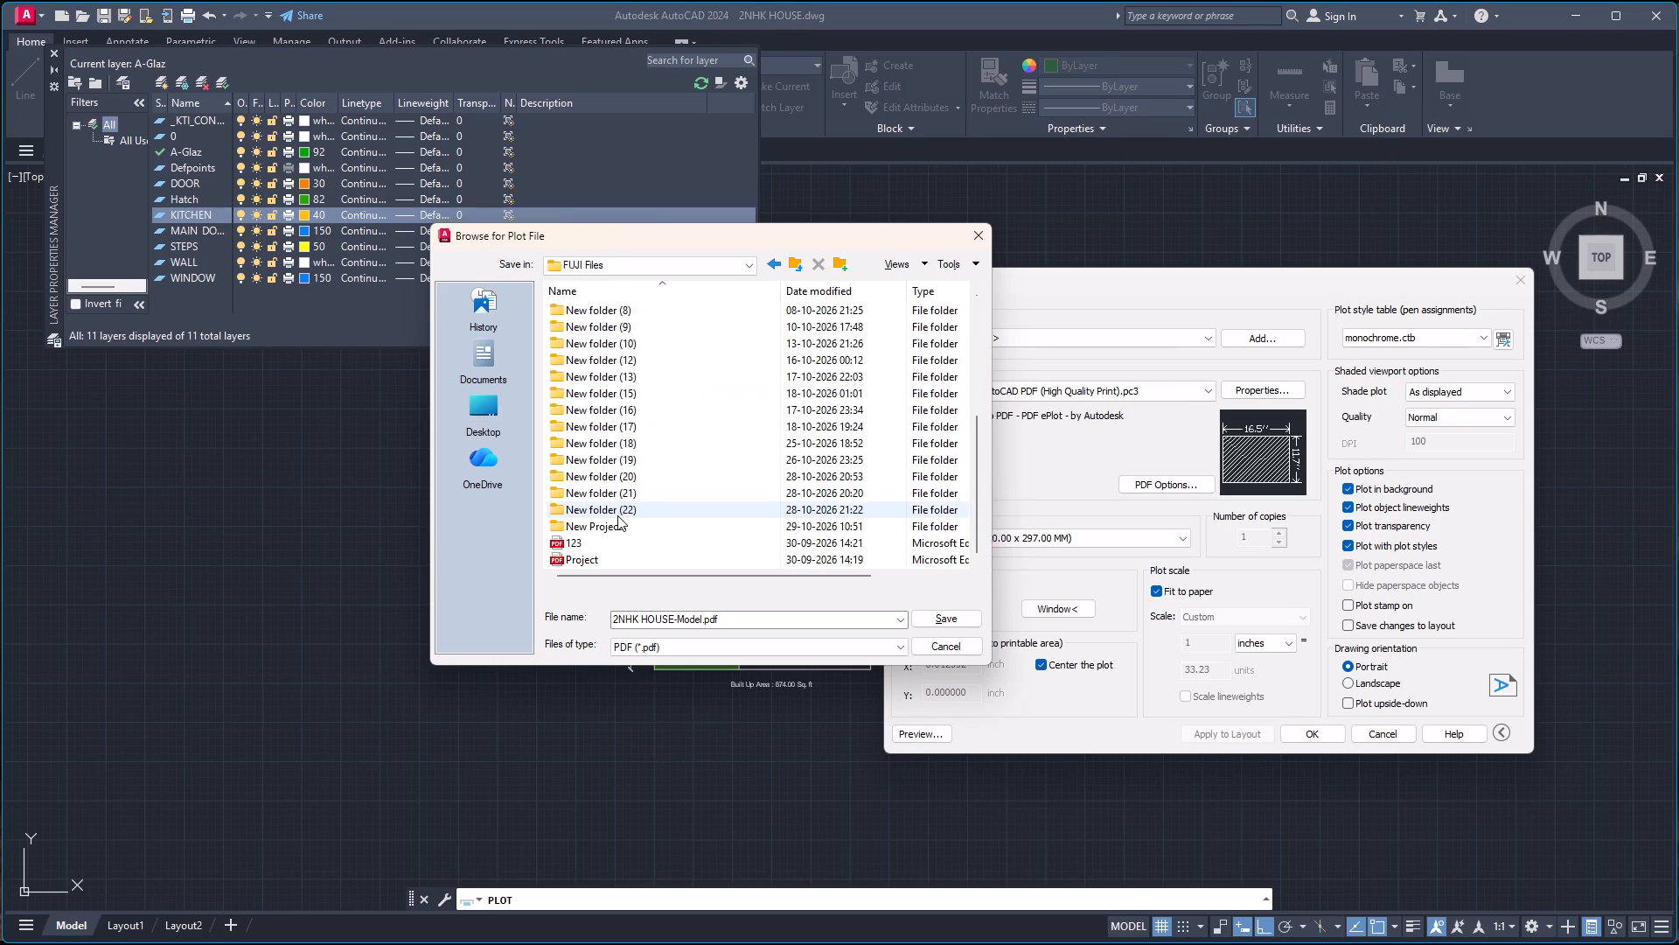
double_click(603, 523)
double_click(609, 332)
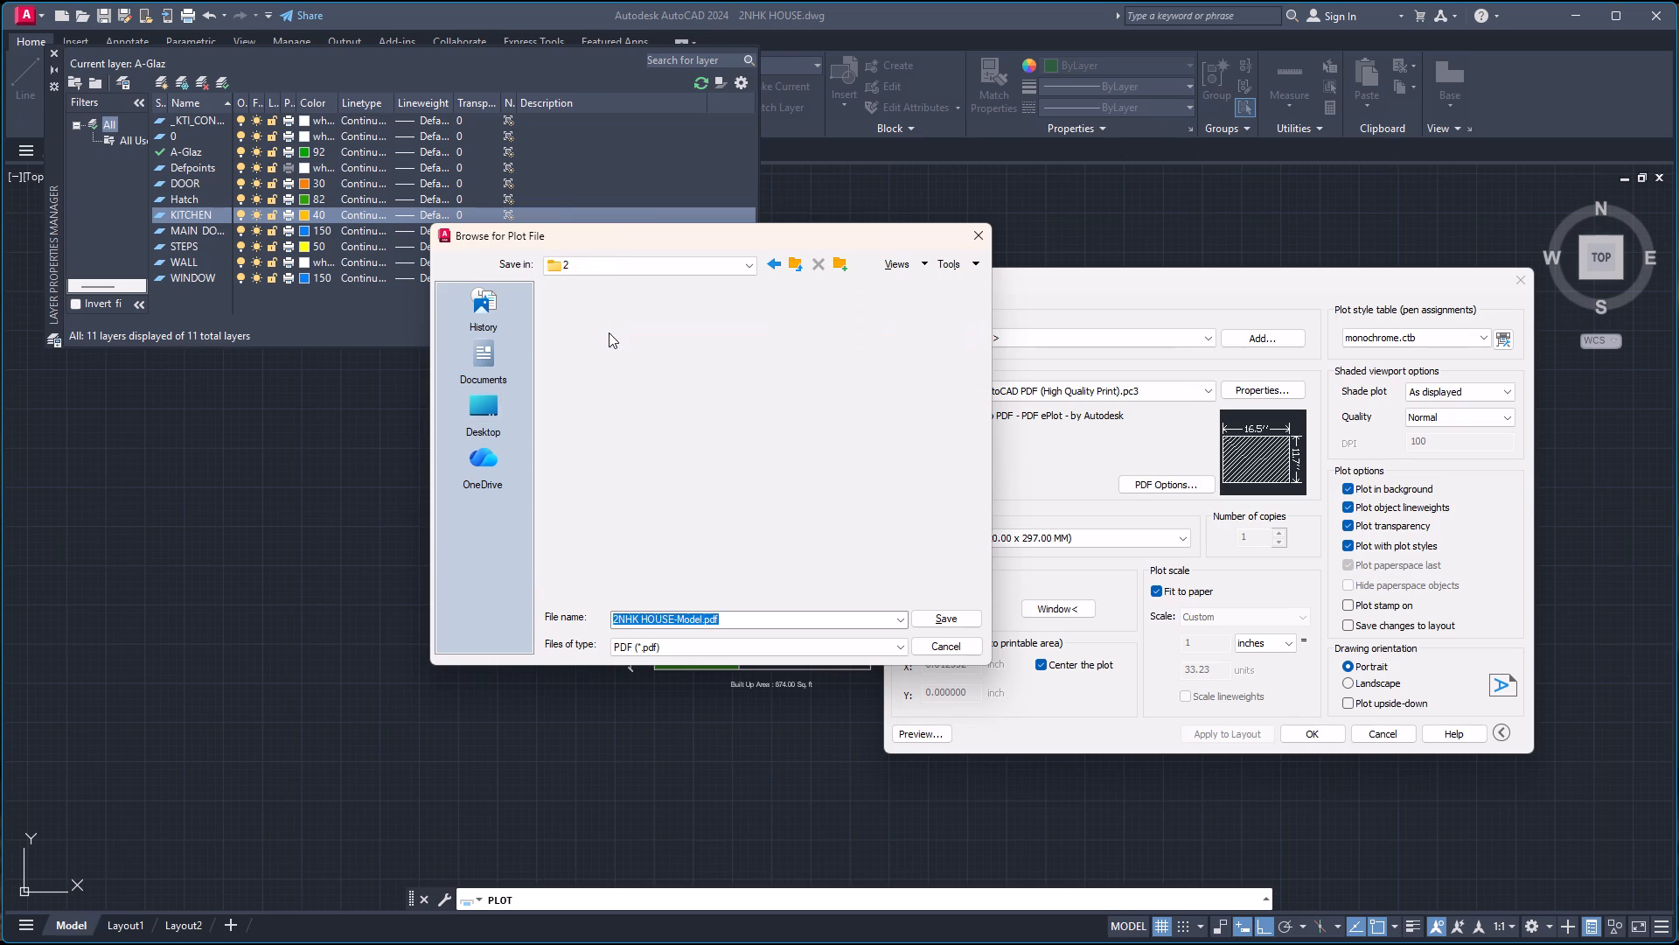
click(609, 408)
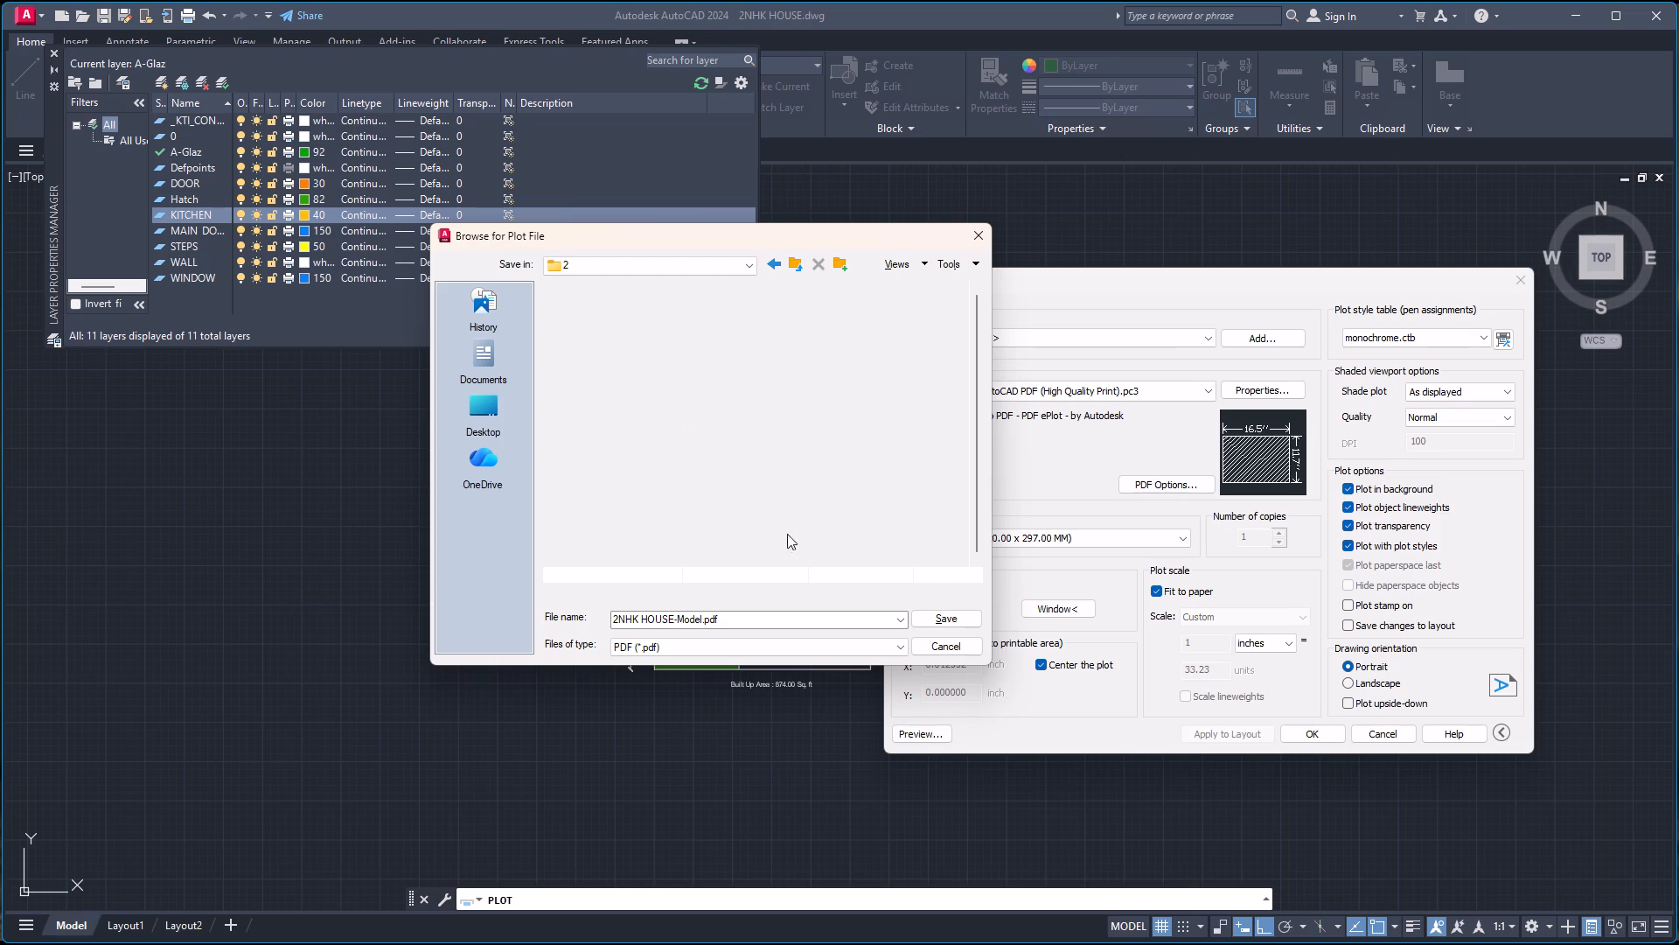
click(924, 613)
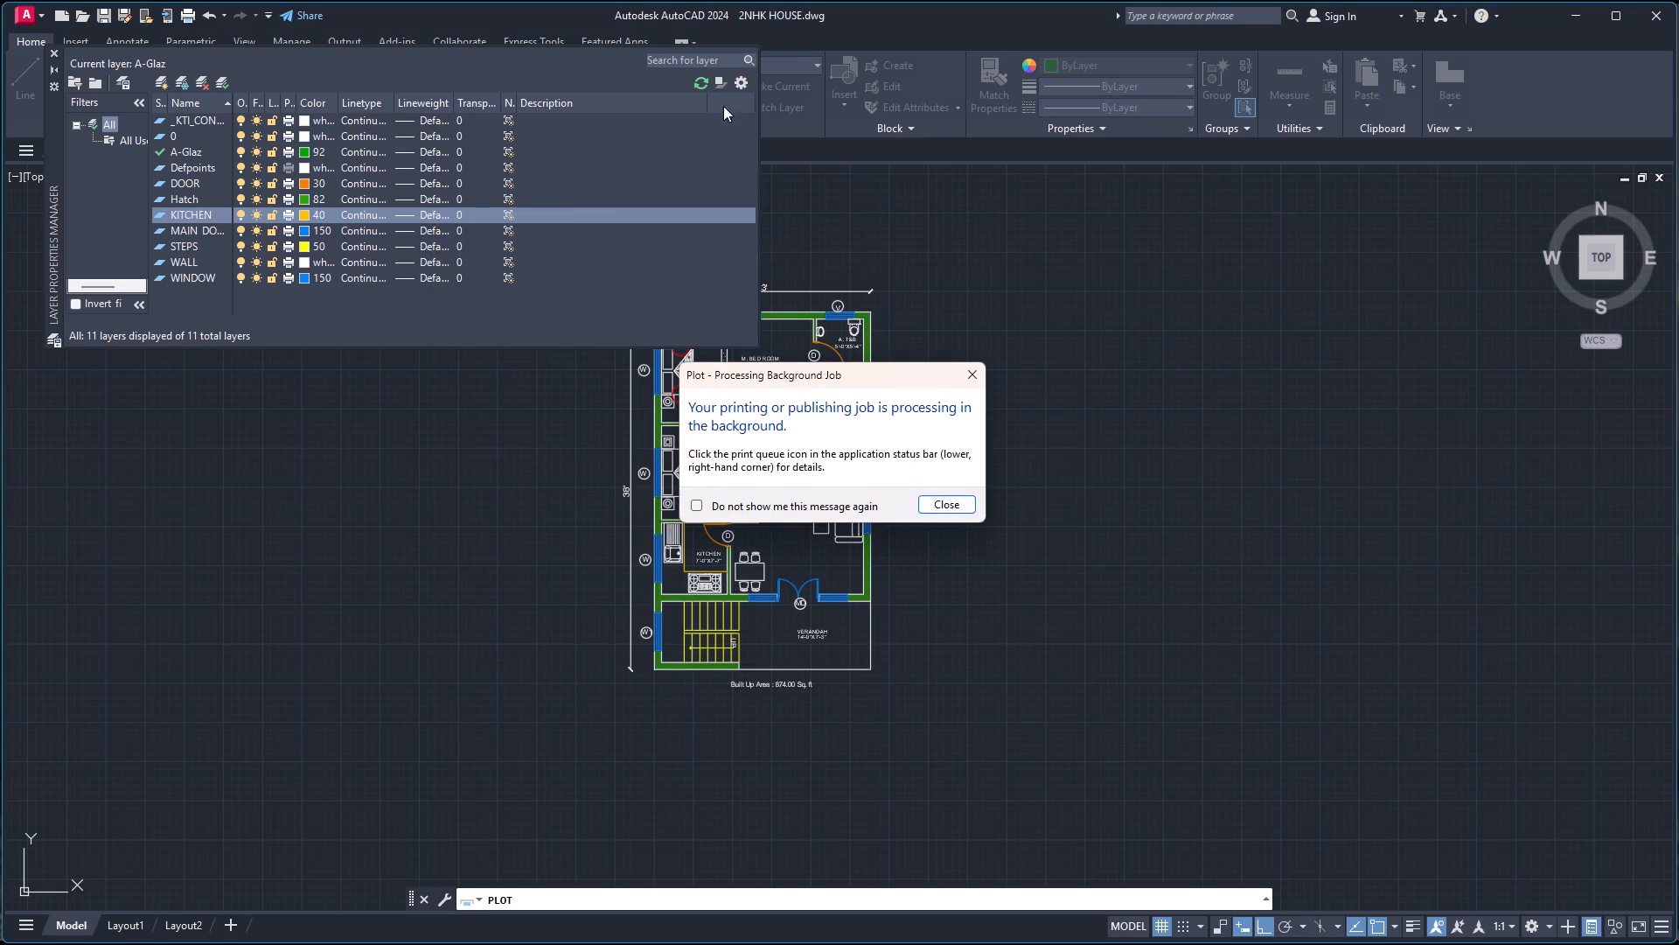
Dismiss the background plot notice and collapse the Layer Properties Manager.
click(55, 70)
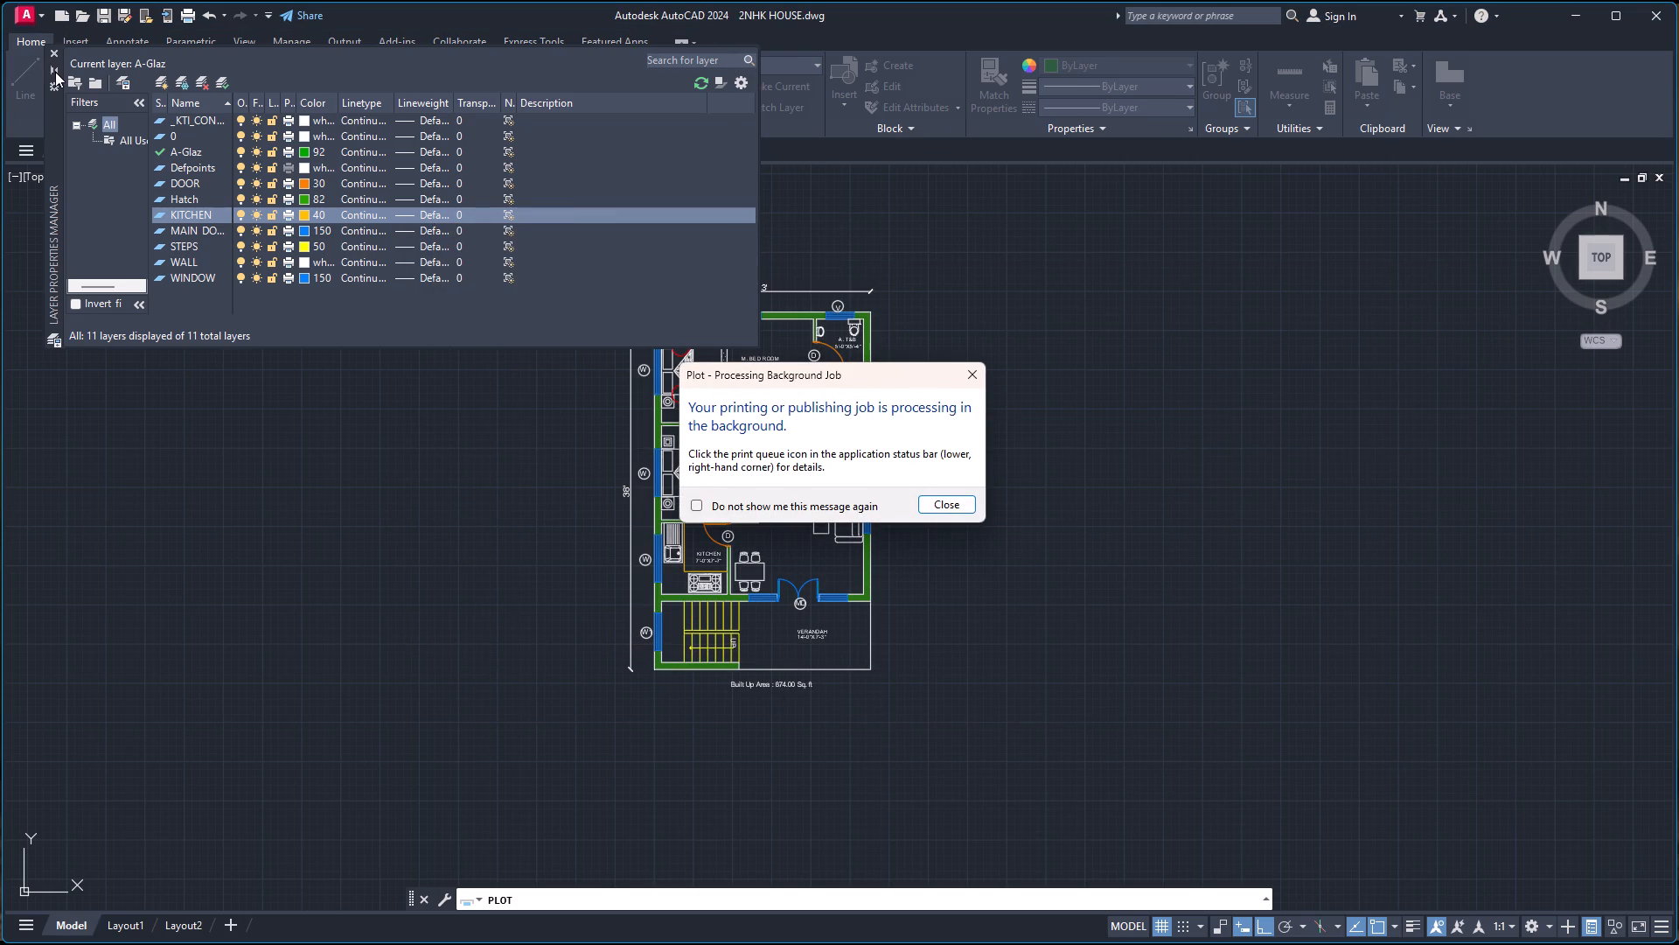
click(59, 70)
click(978, 373)
click(57, 70)
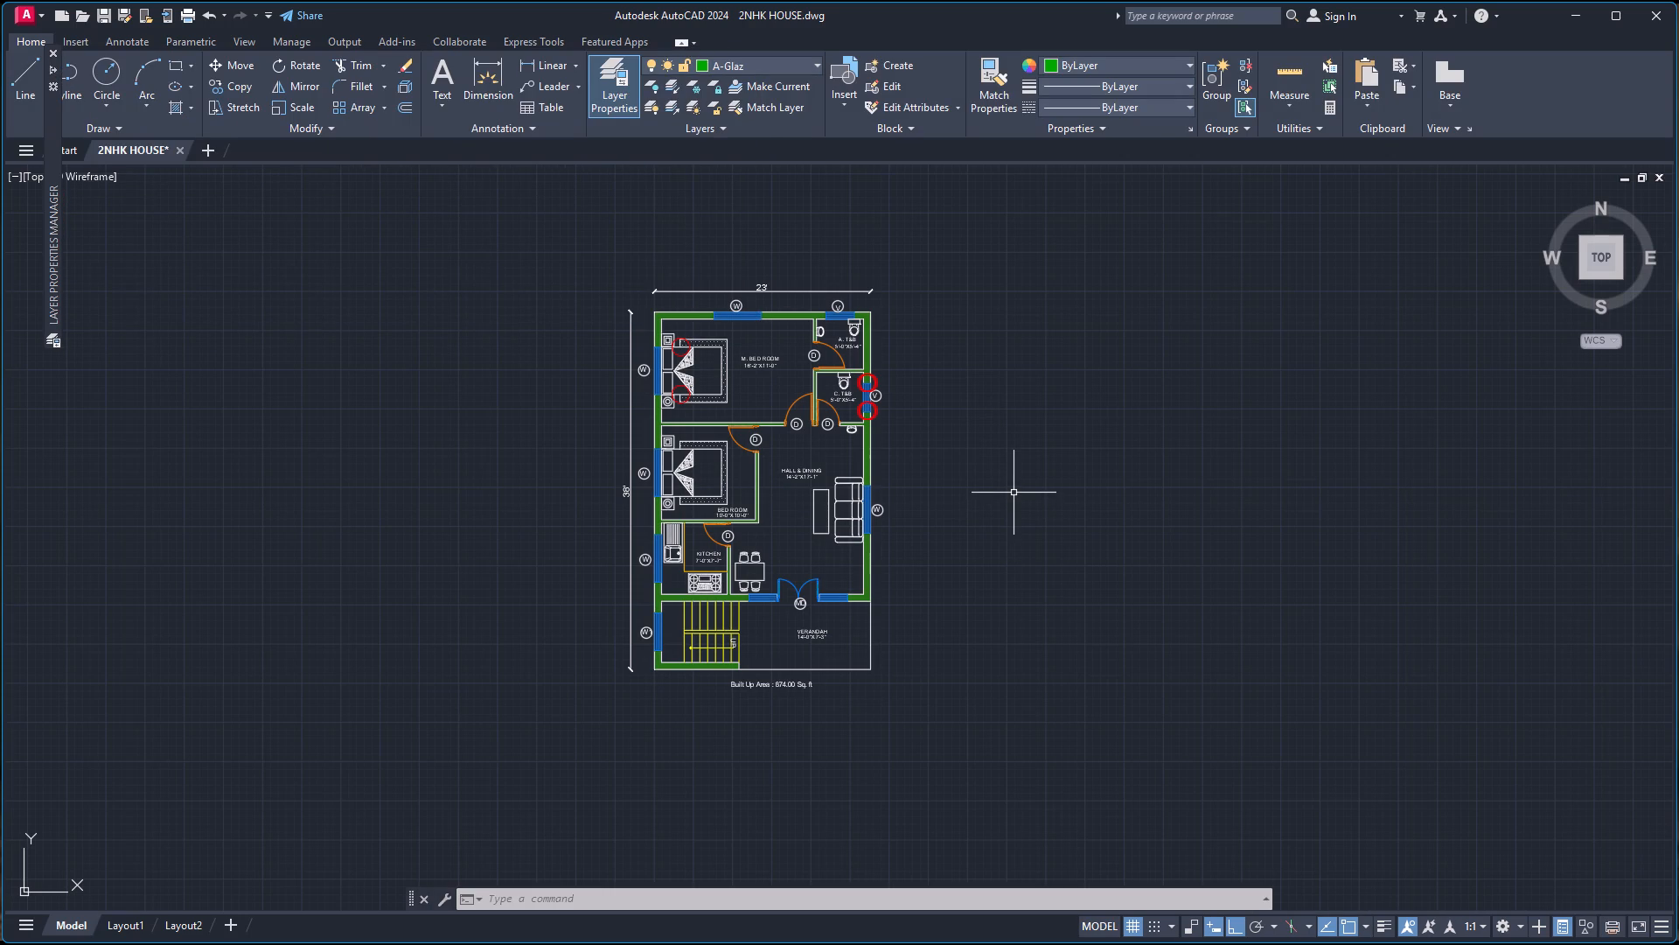
Save the drawing.
key(ctrl+s)
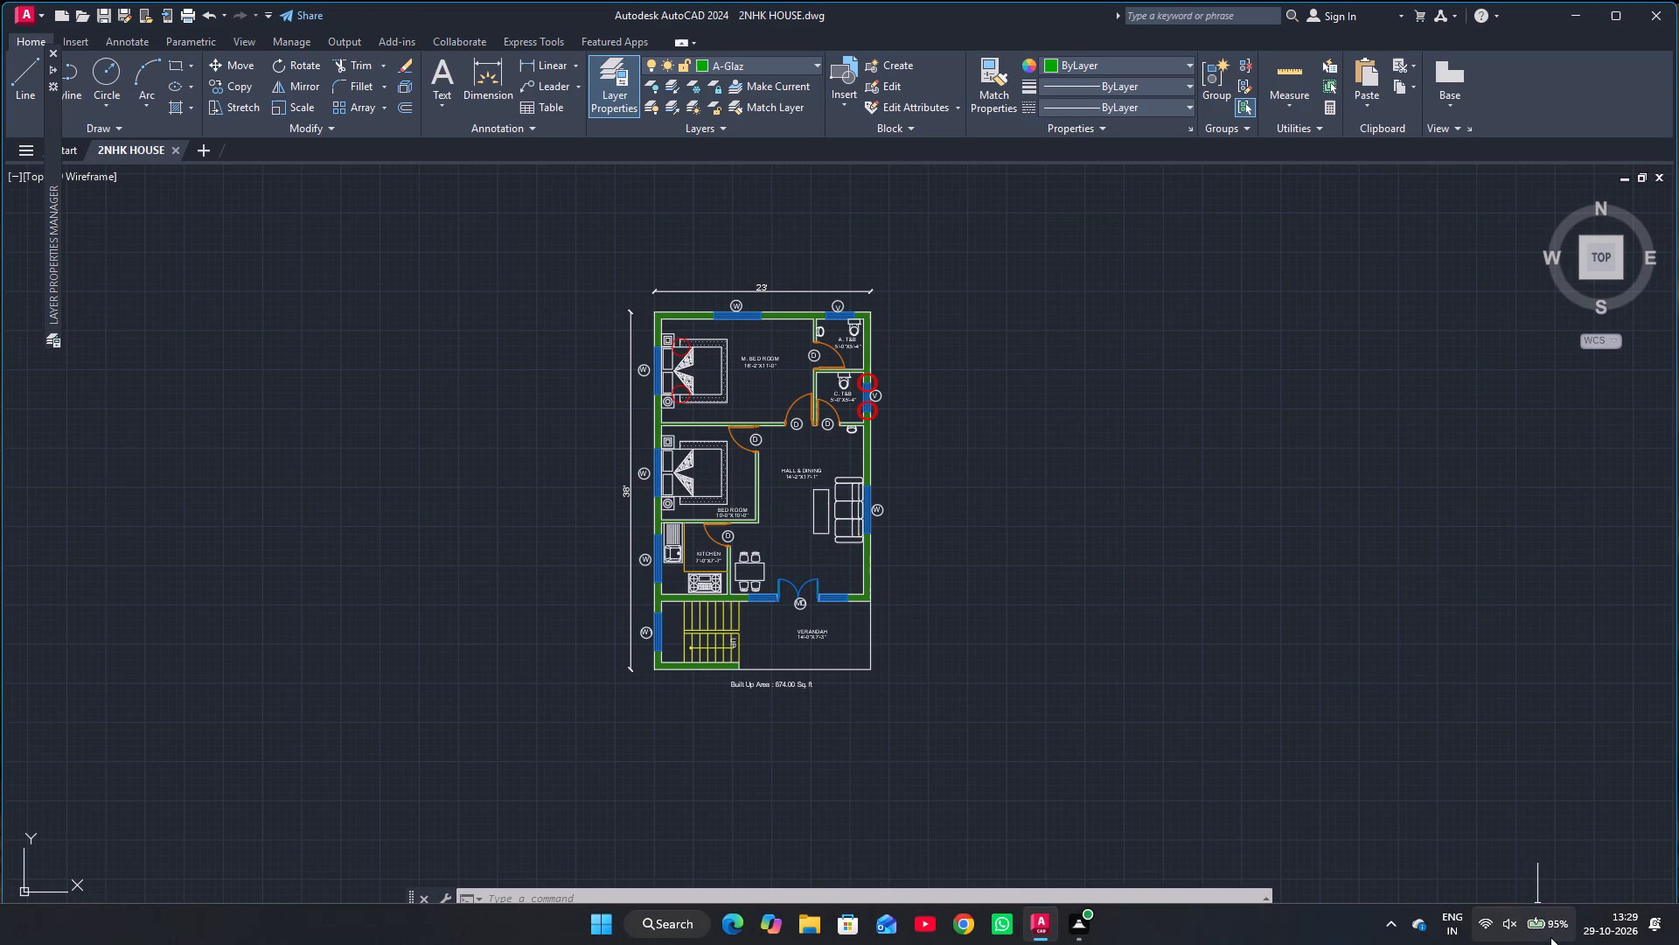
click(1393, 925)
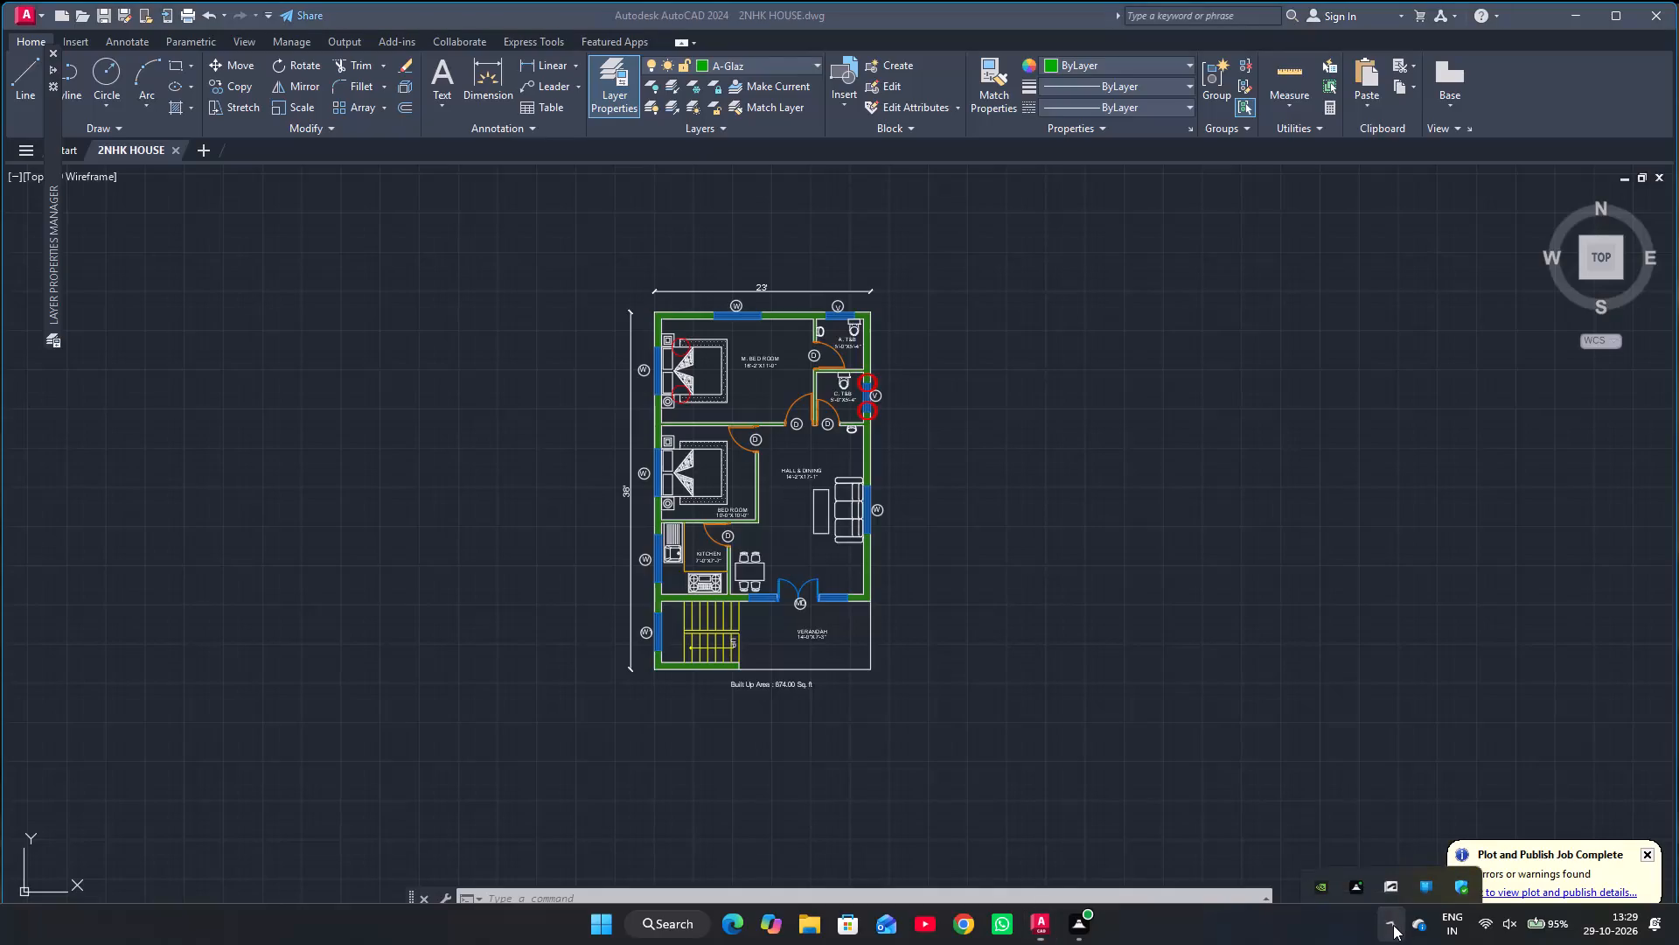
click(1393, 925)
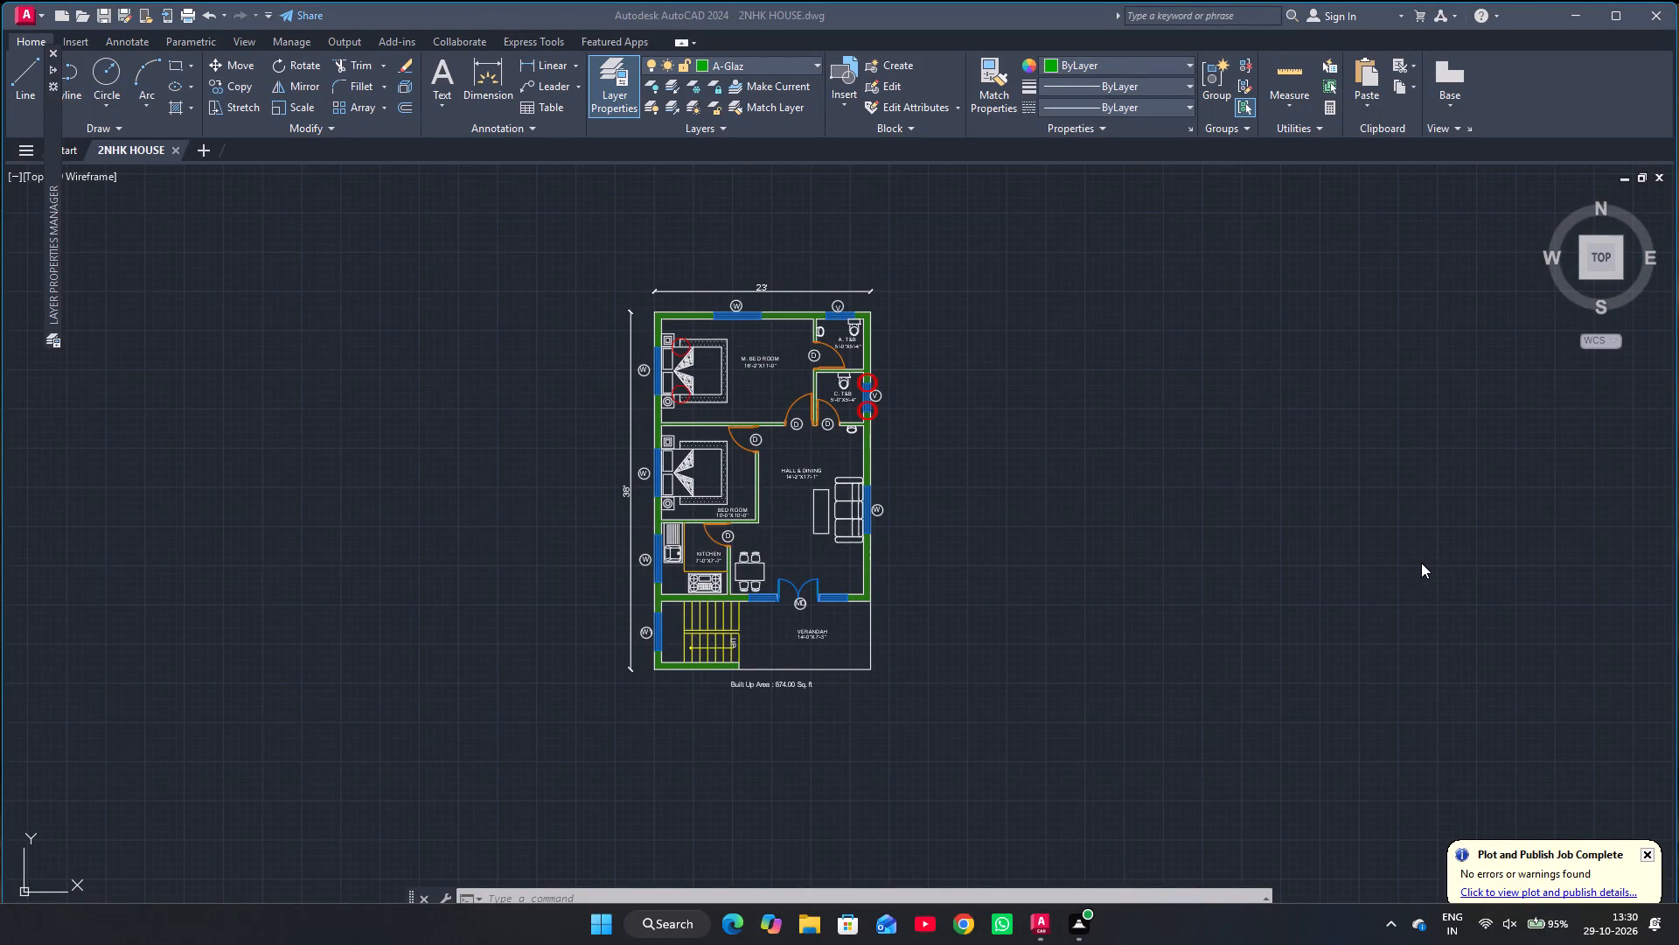
Query the LOGFILENAME system variable to show the path of the drawing's log file.
text(log)
click(1174, 892)
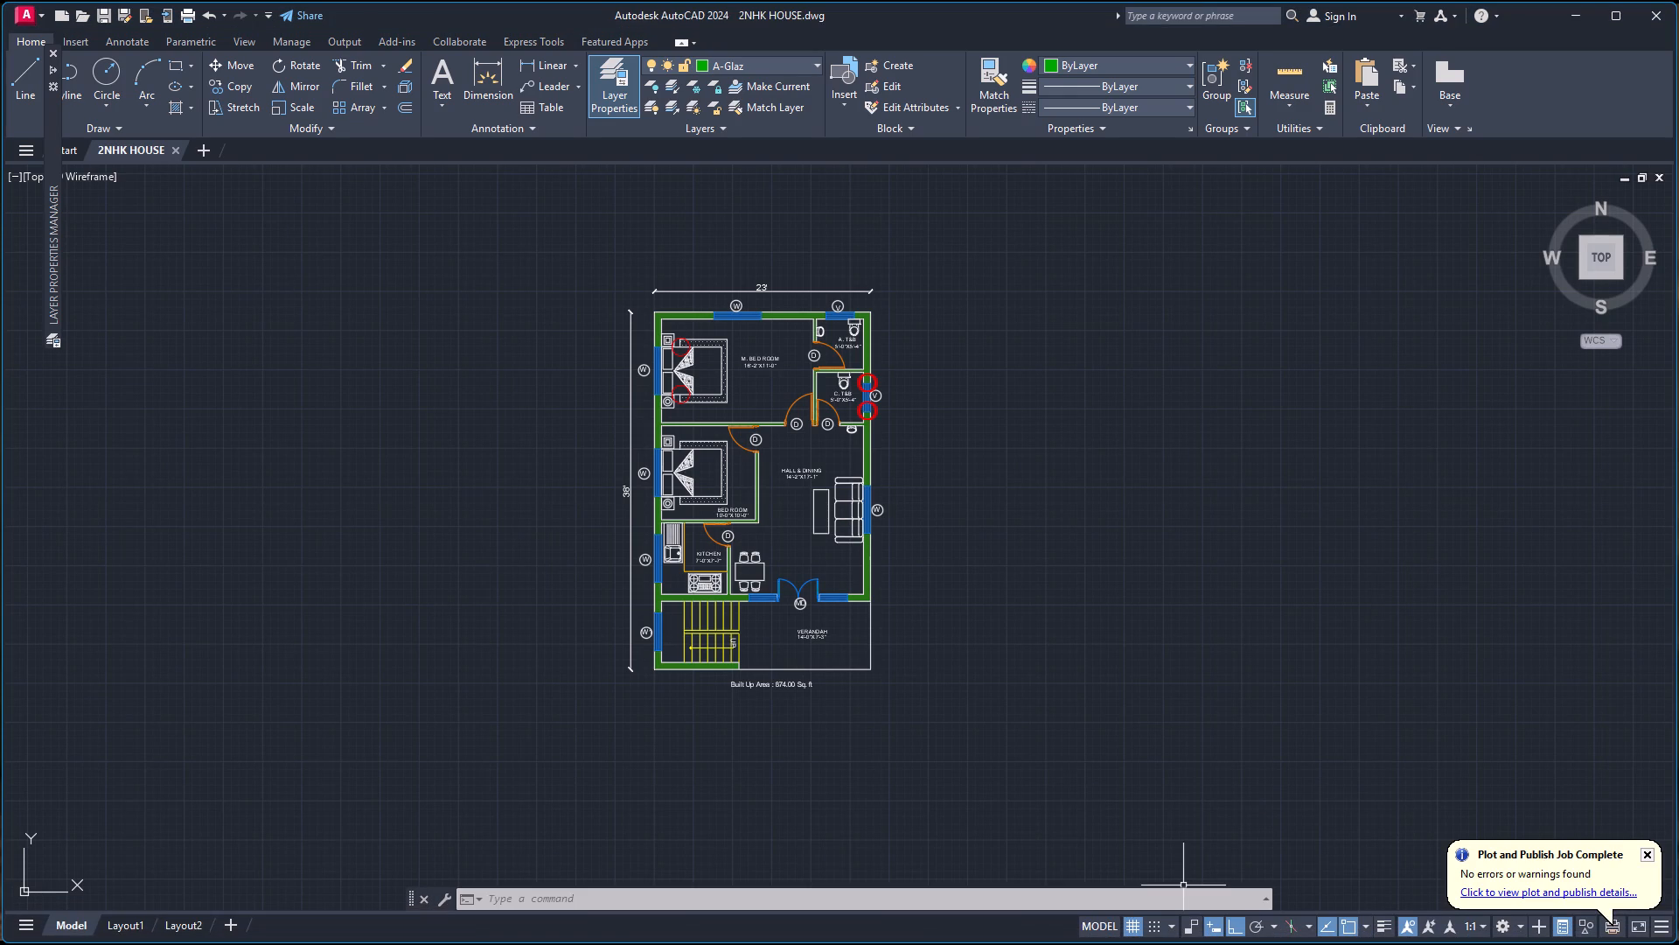
text(lon)
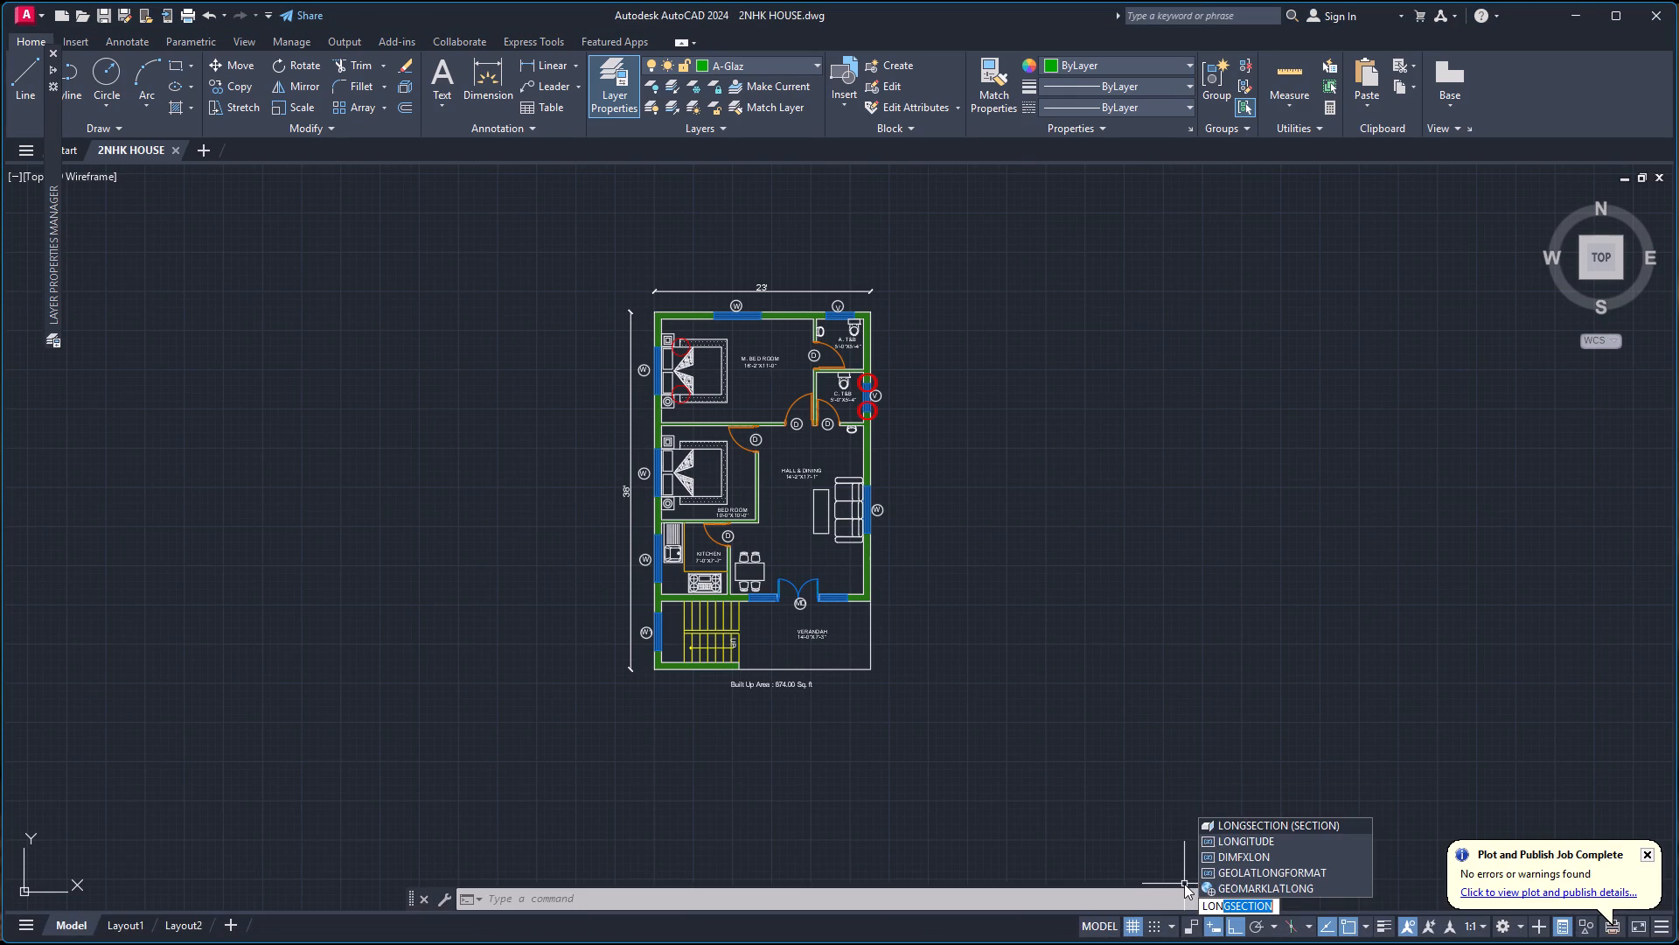
key(BackSpace)
key(BackSpace)
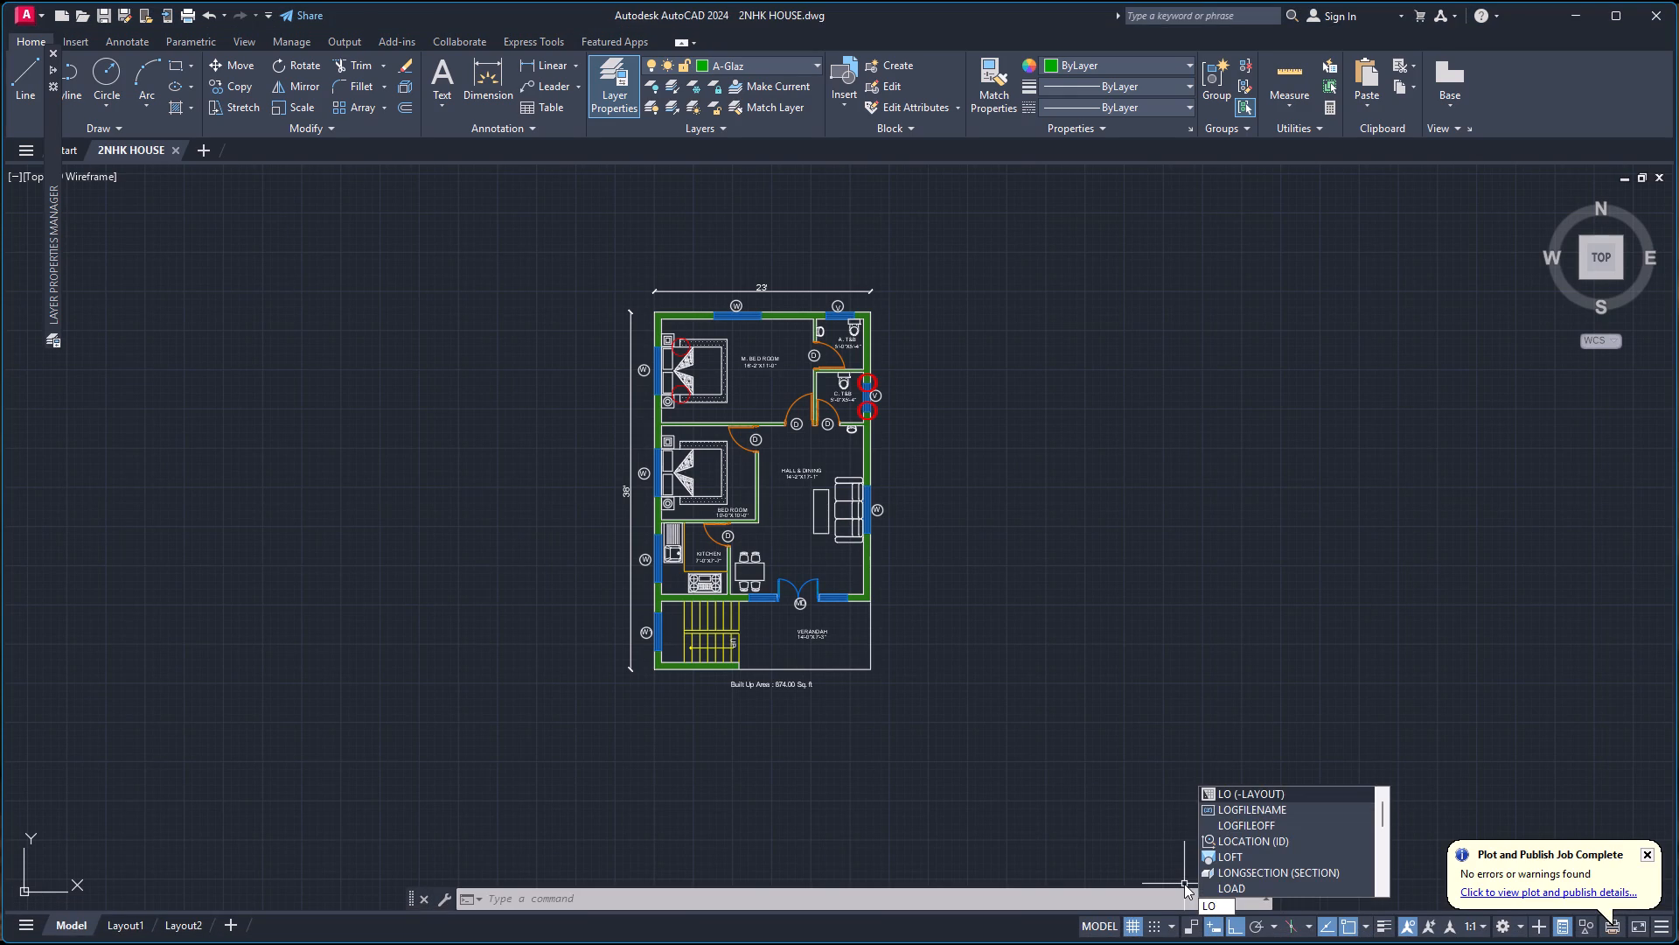
key(g)
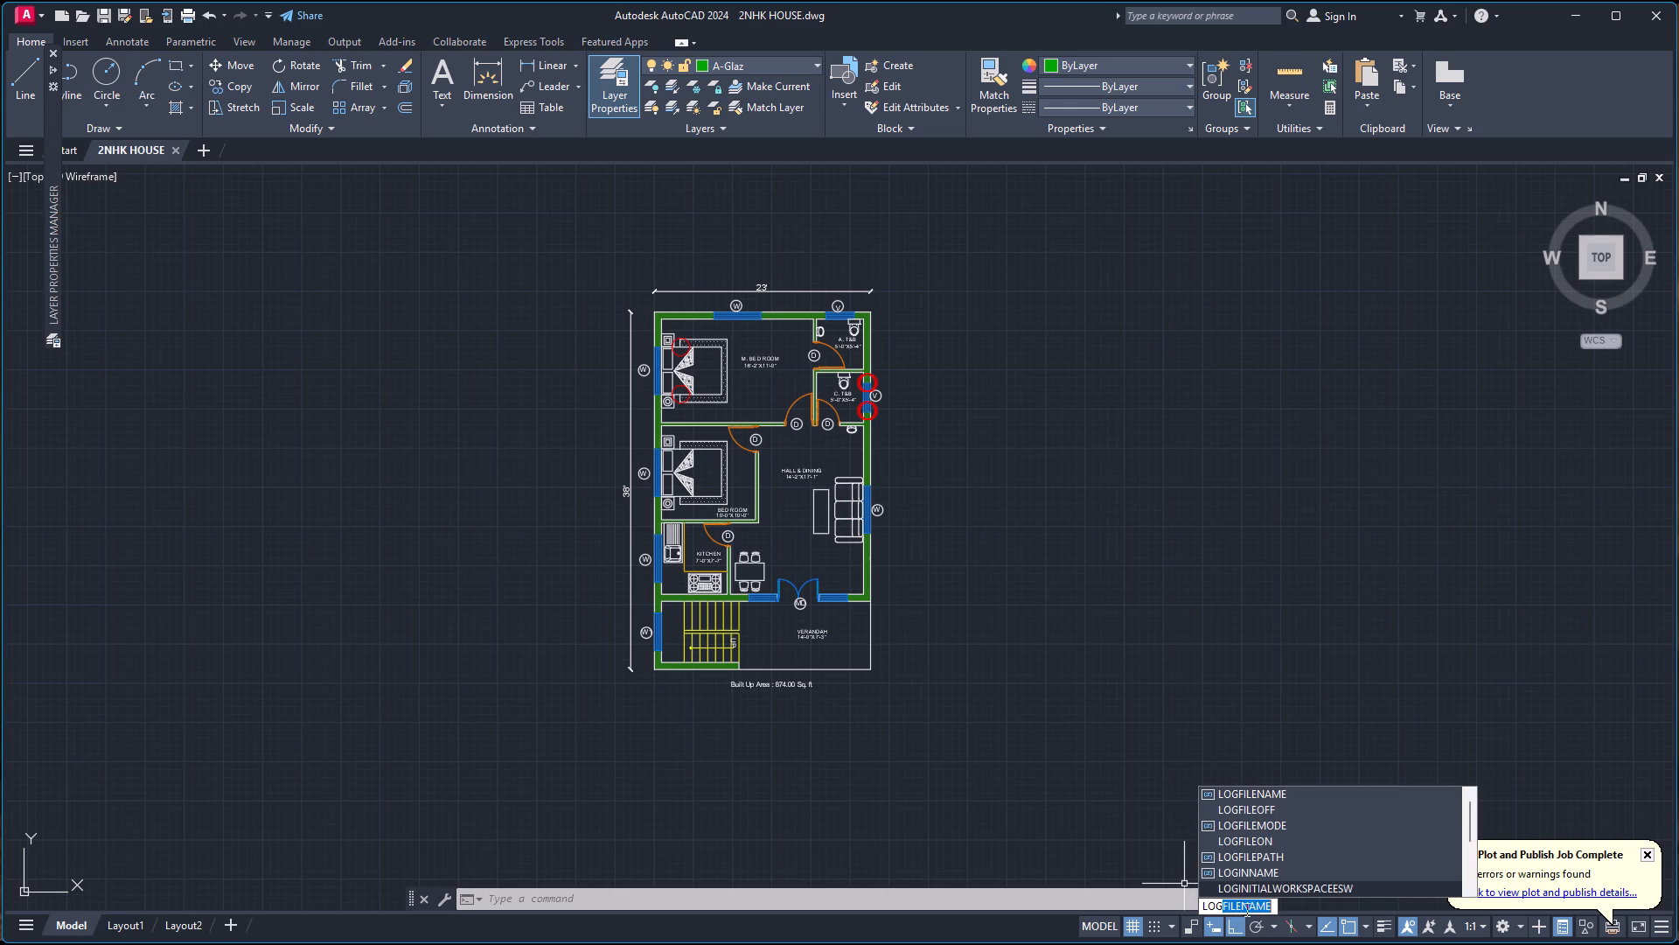
click(1244, 906)
key(Return)
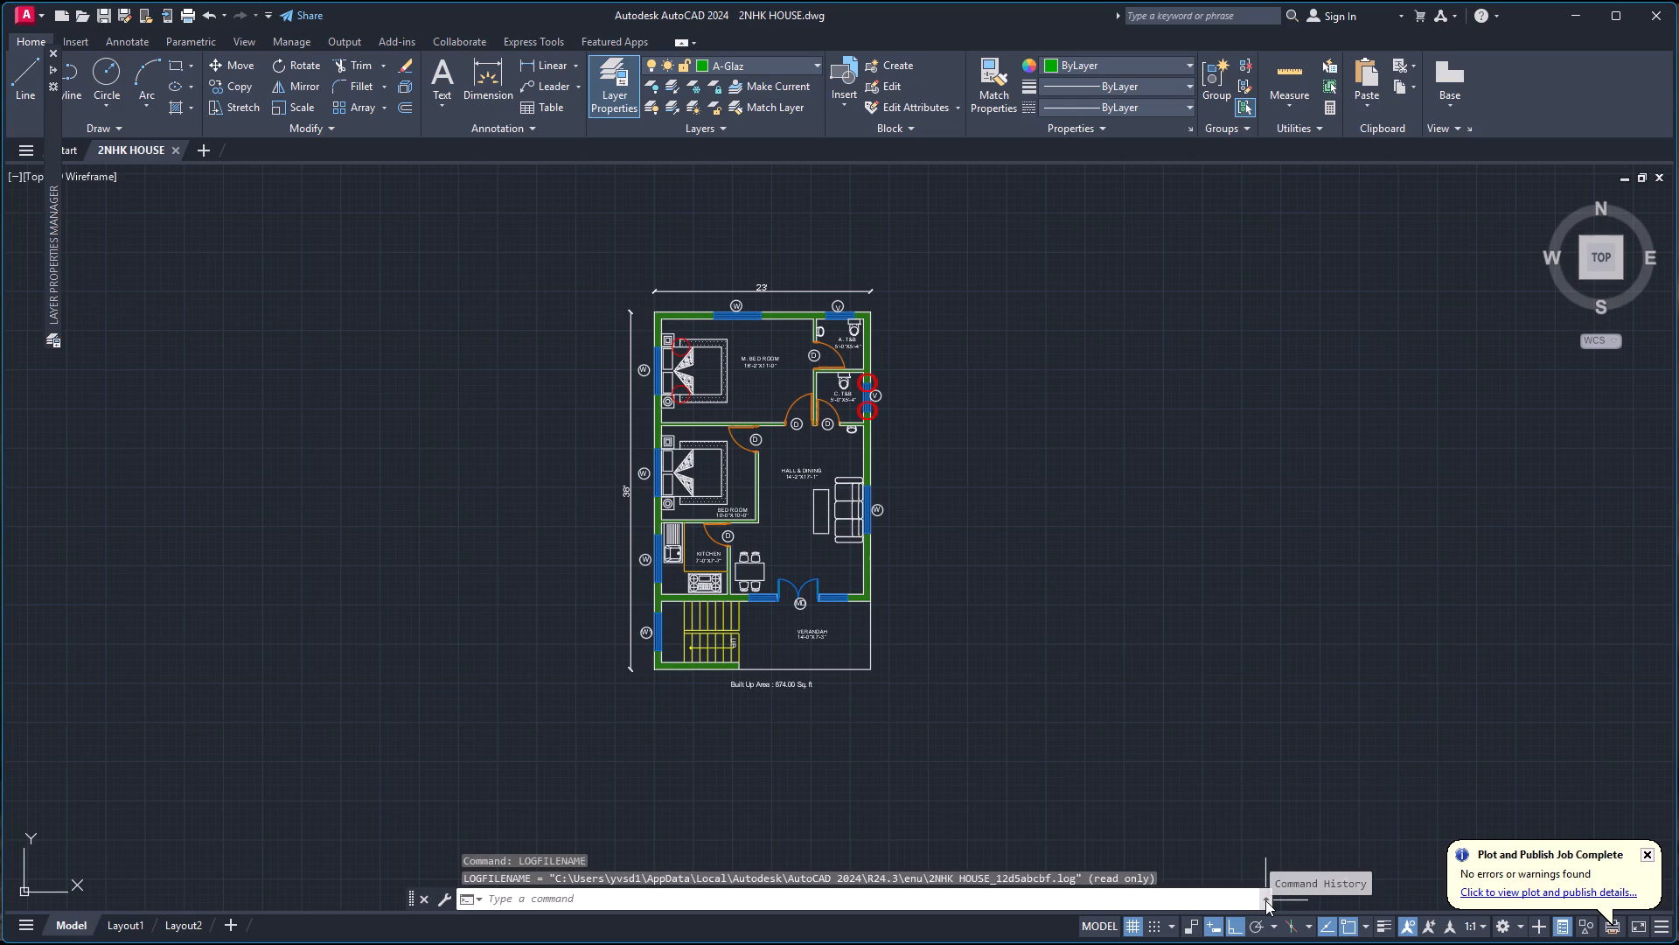
Copy the full log file path, without its quotation marks, from the command history and close the history.
click(1264, 901)
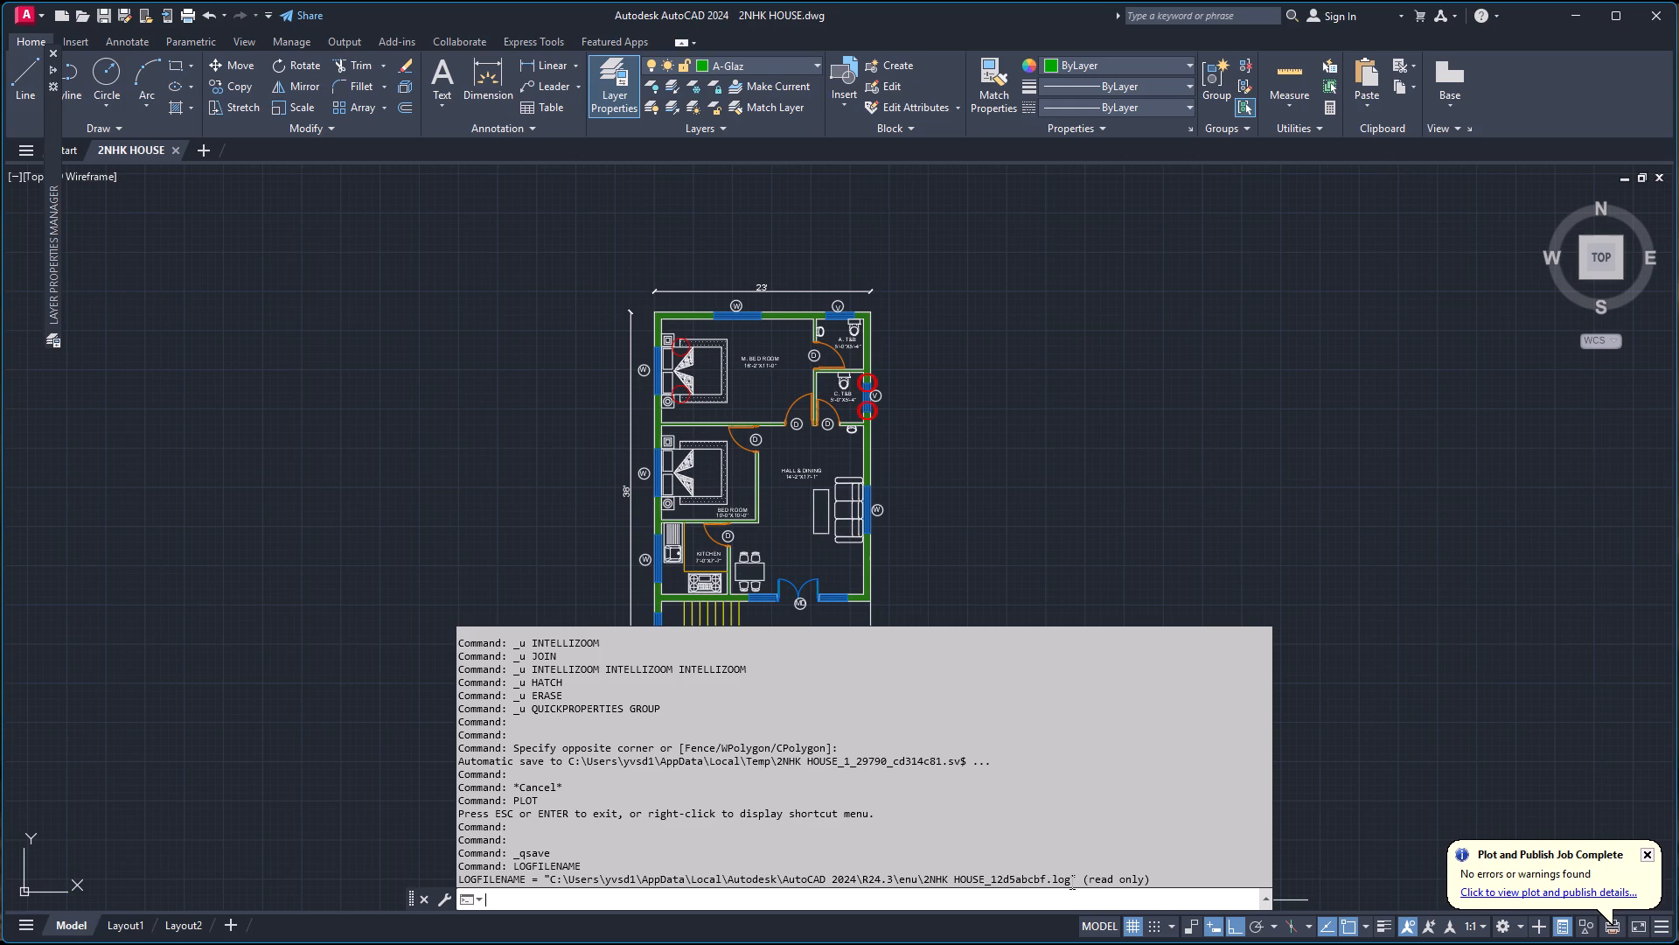
drag(1066, 881, 970, 897)
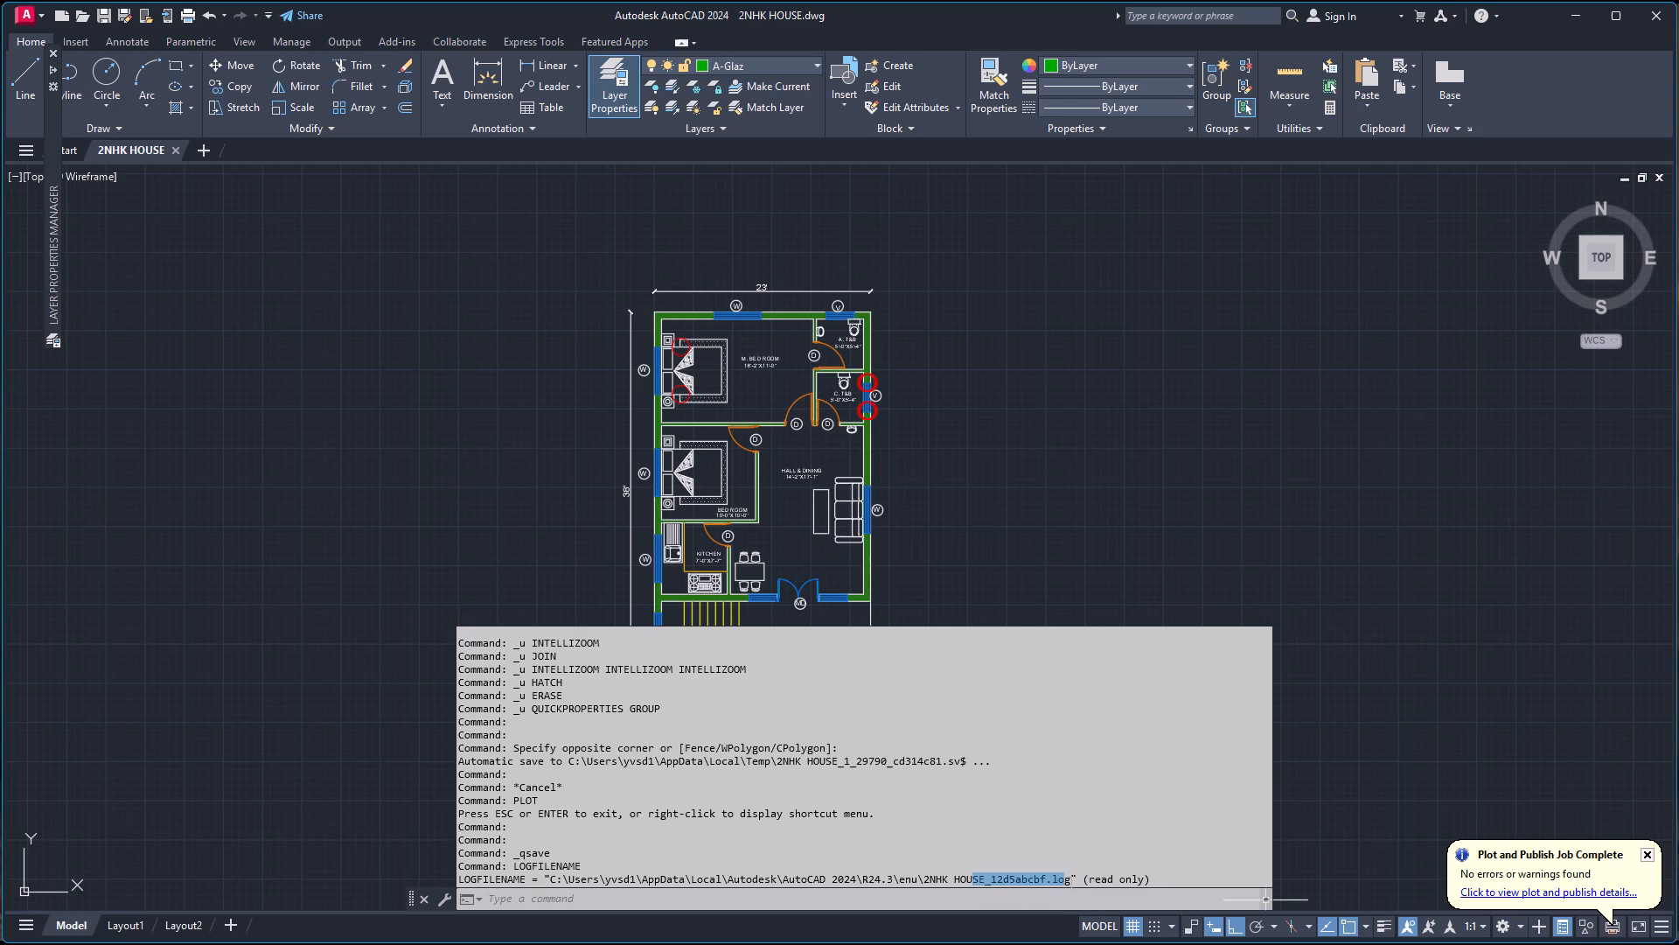
drag(1069, 883, 600, 854)
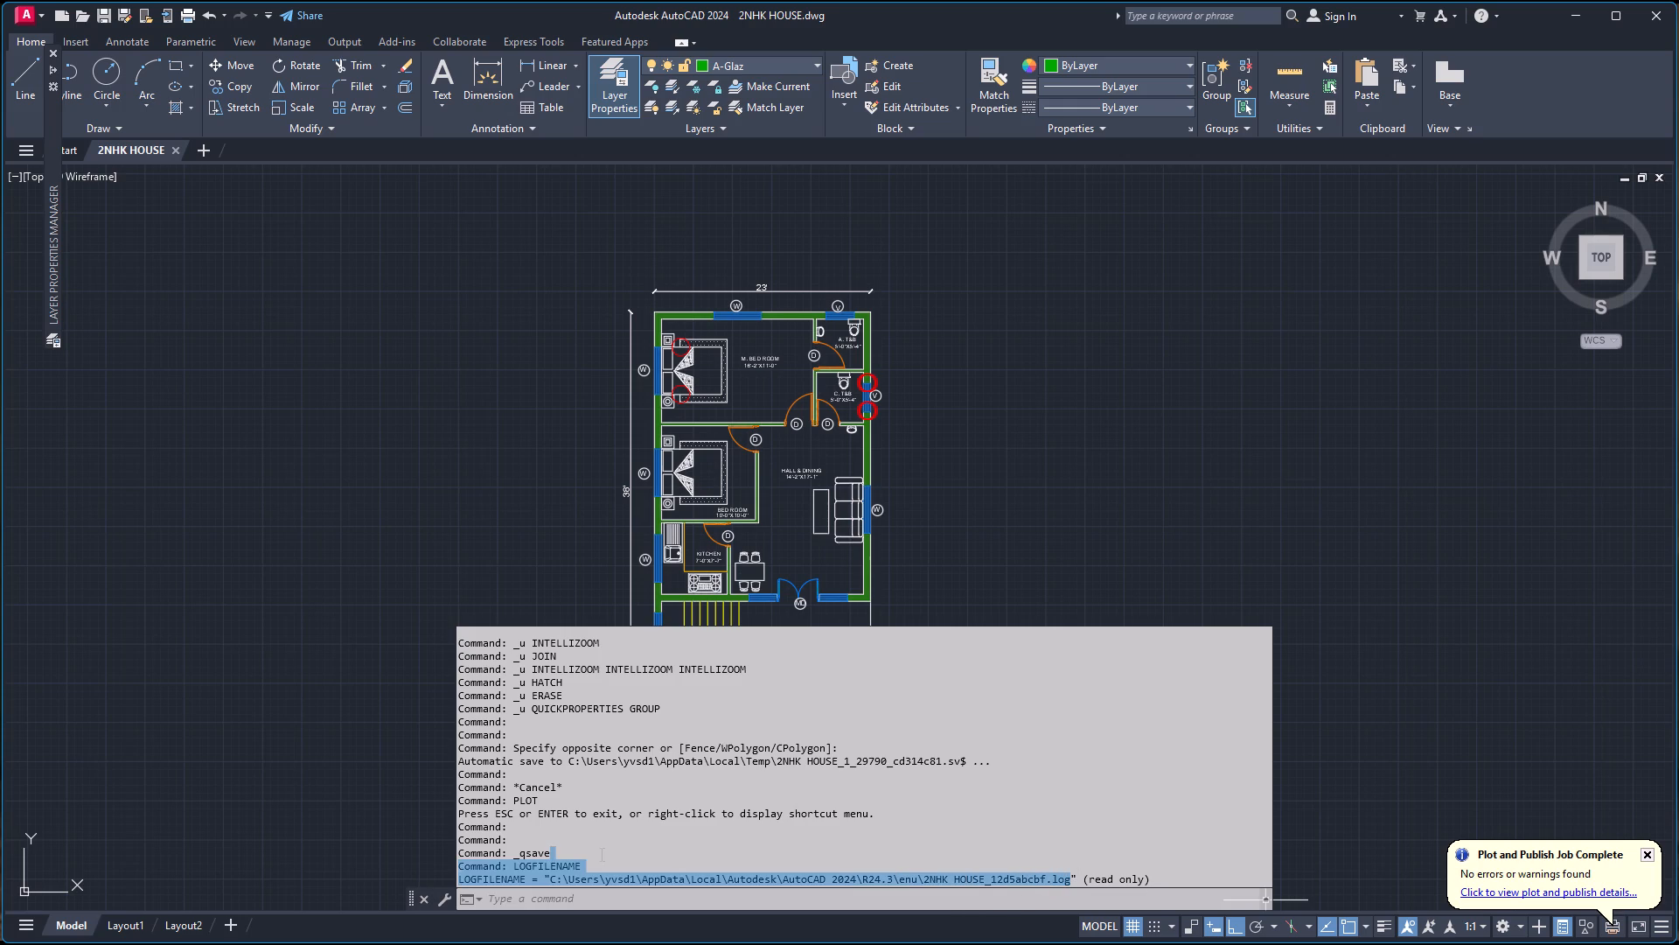
drag(600, 854, 547, 886)
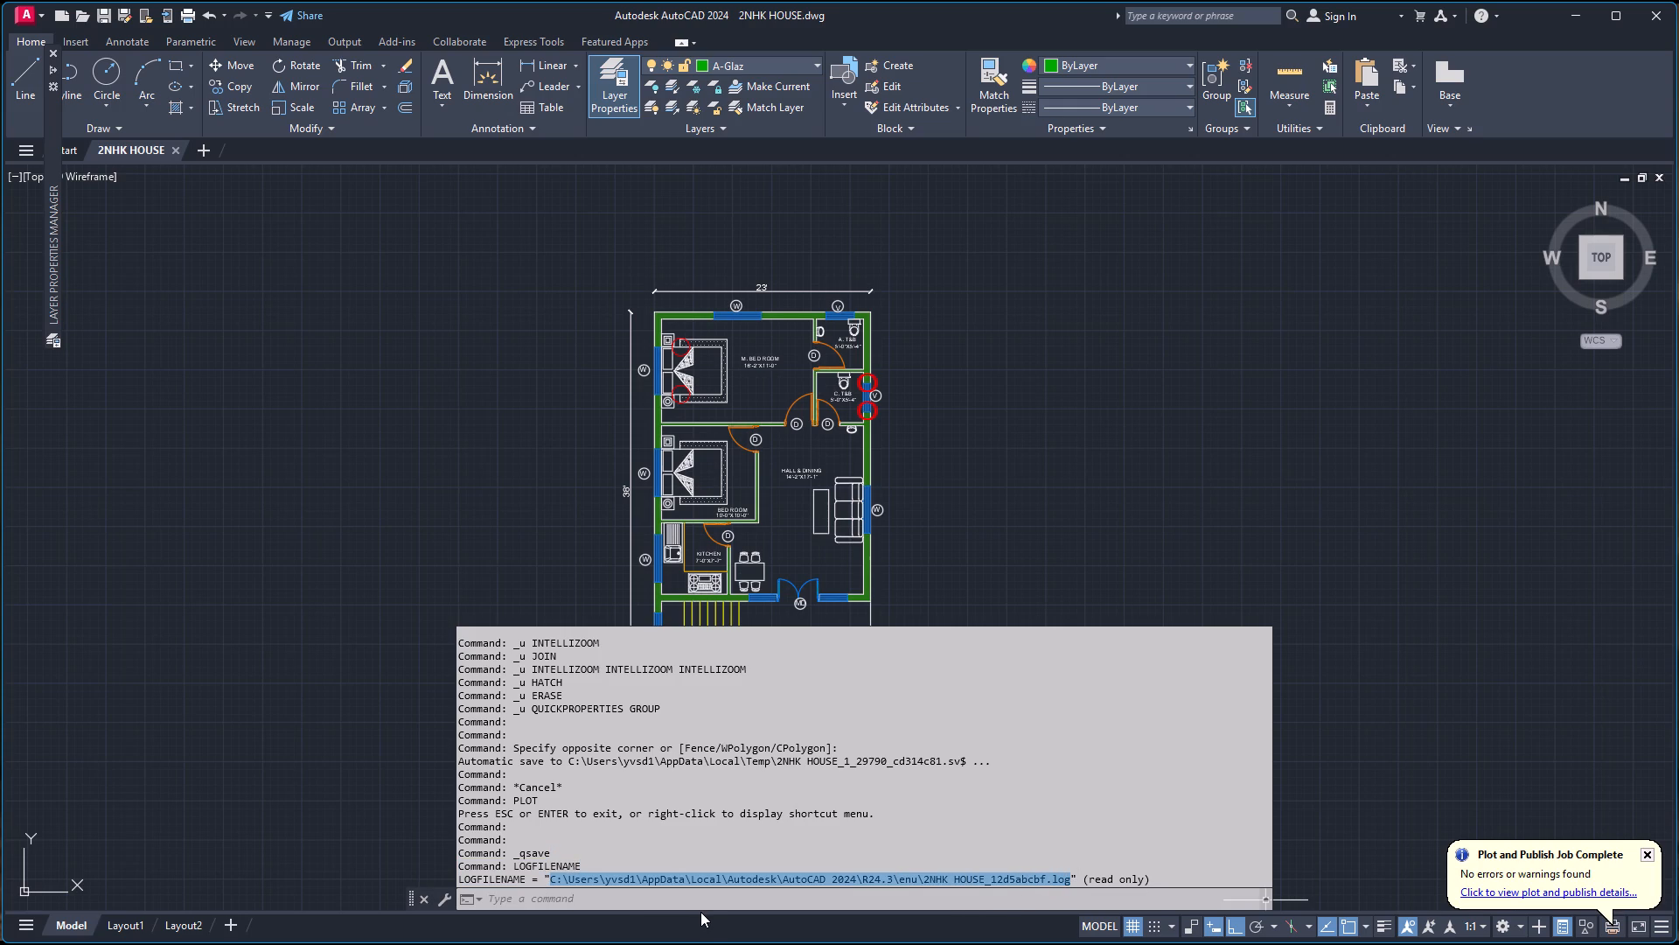
key(ctrl+c)
click(1480, 511)
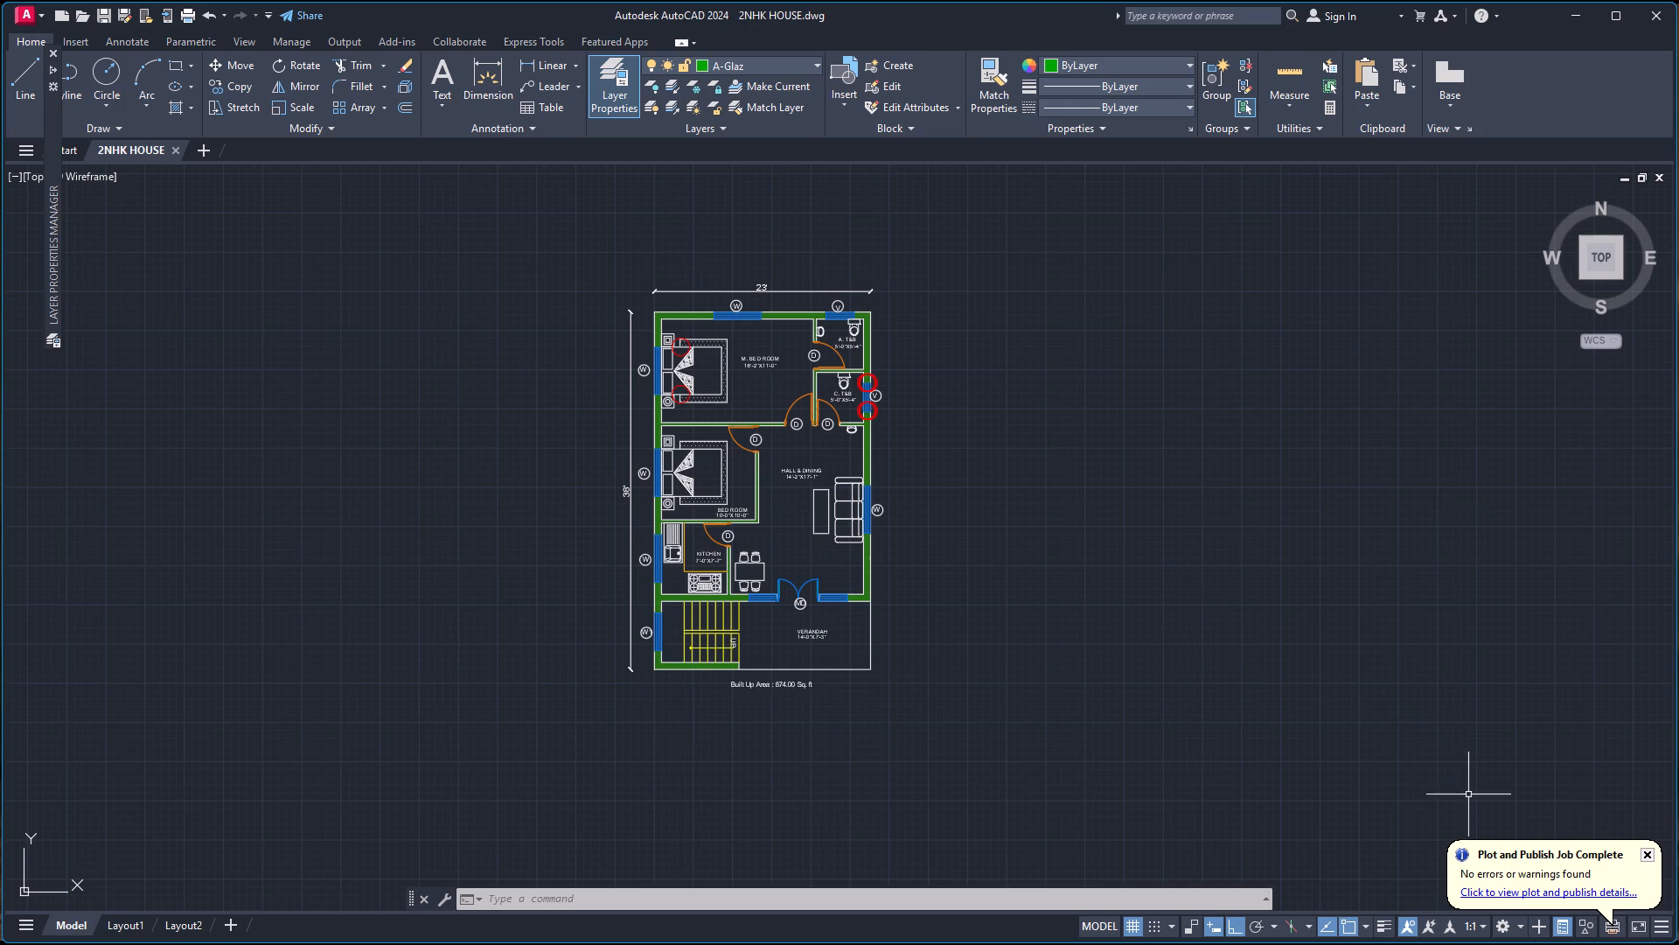